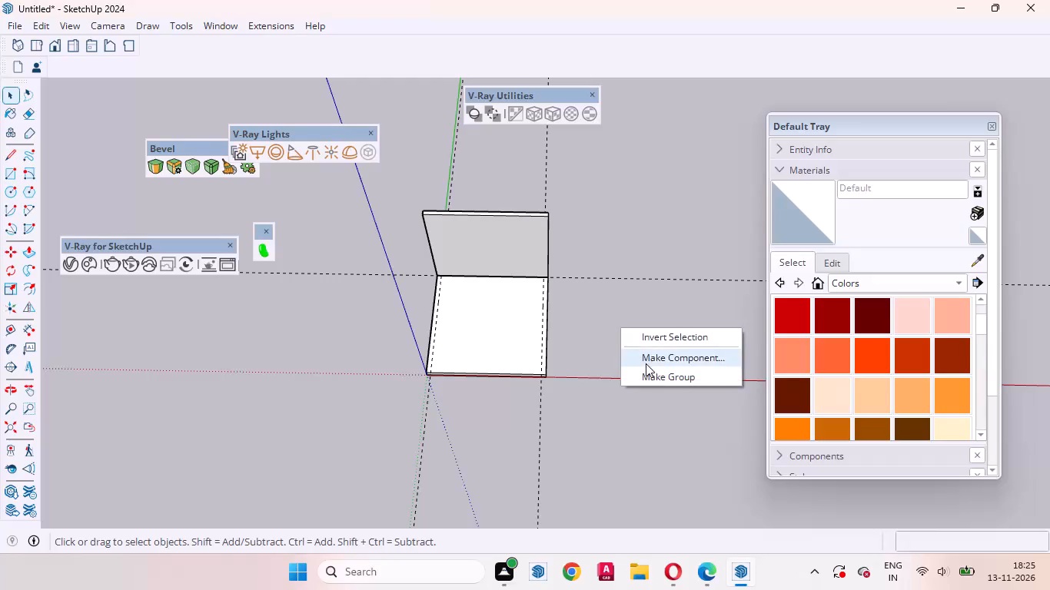
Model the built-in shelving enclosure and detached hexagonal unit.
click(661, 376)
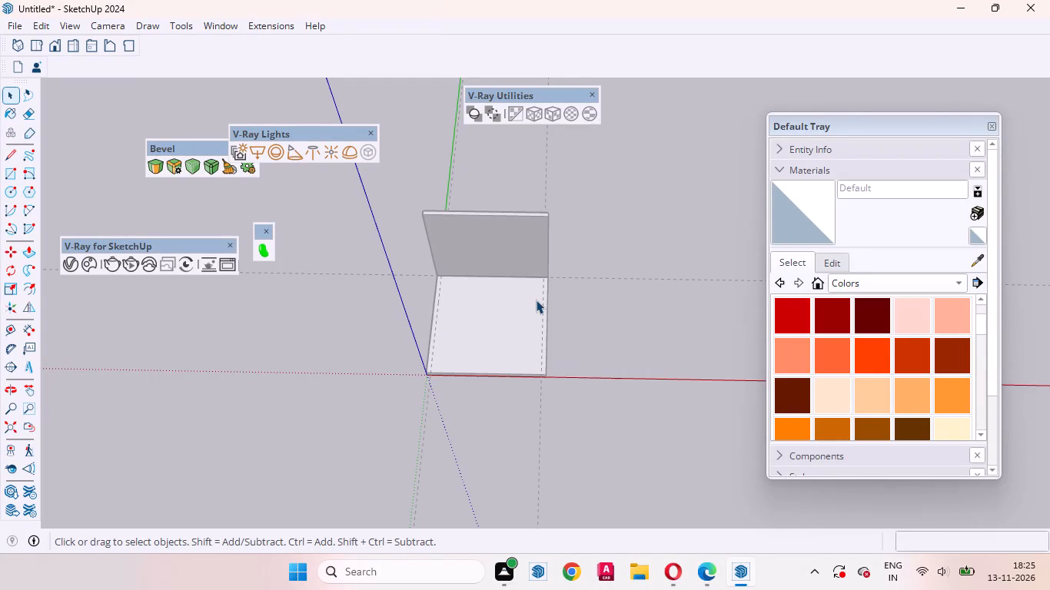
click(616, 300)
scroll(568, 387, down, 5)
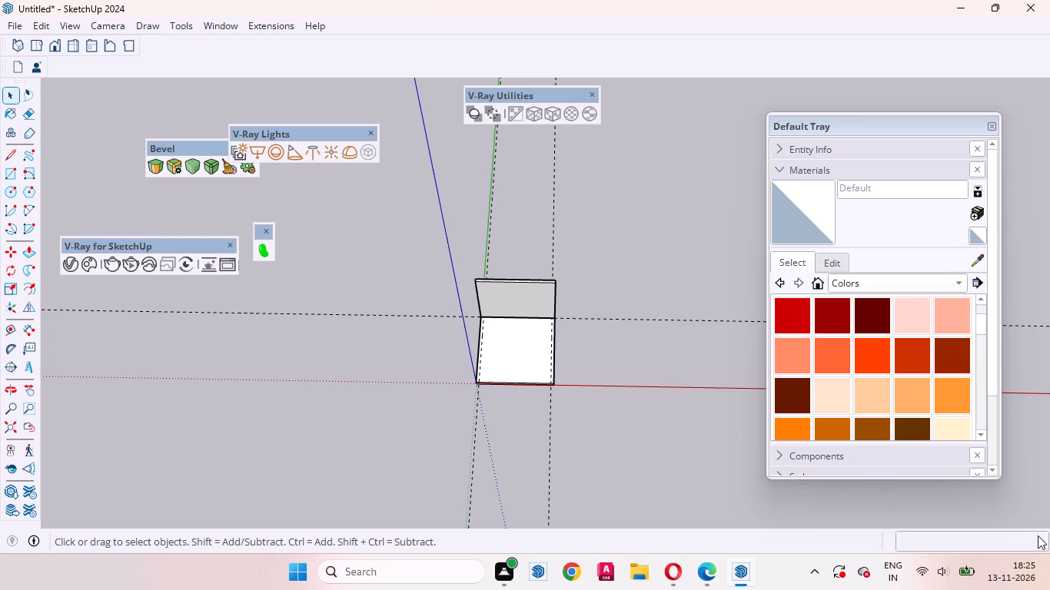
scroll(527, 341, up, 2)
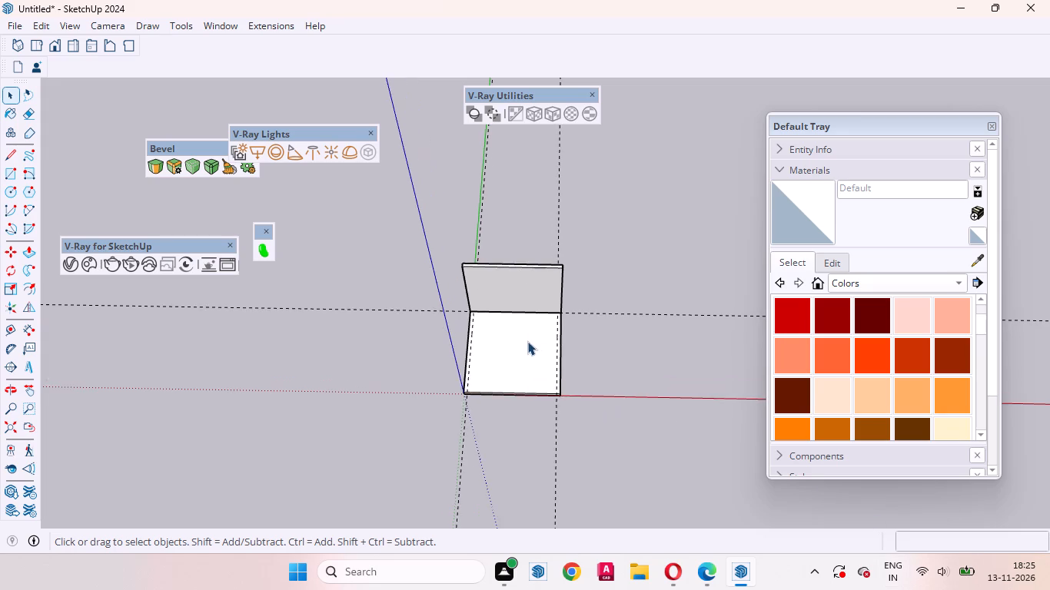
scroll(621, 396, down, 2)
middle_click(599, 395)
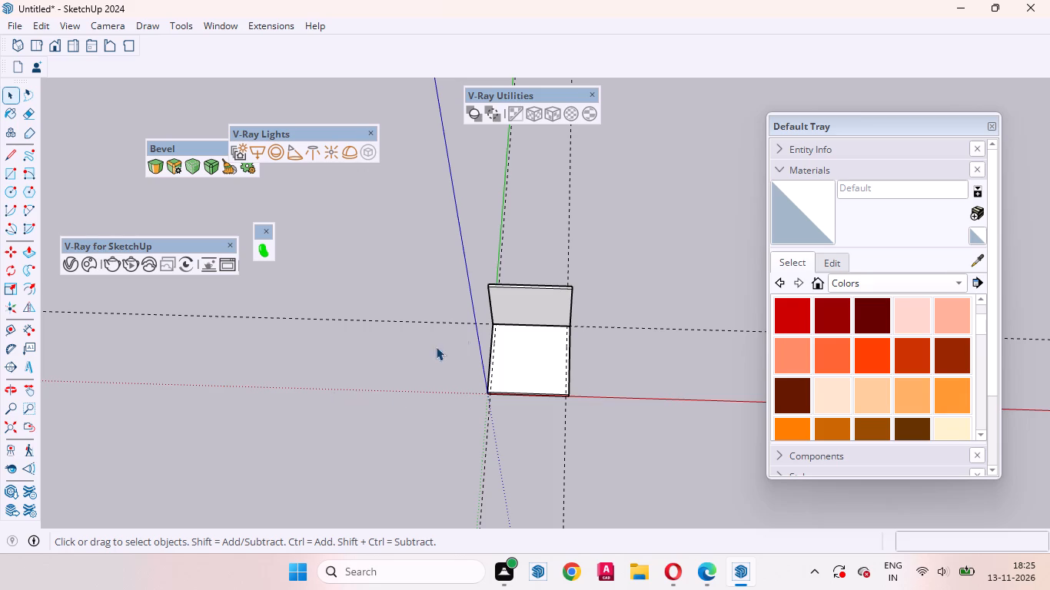
Place a guide line on the floor slab 24 inches from the base edge of the back wall.
scroll(523, 330, up, 8)
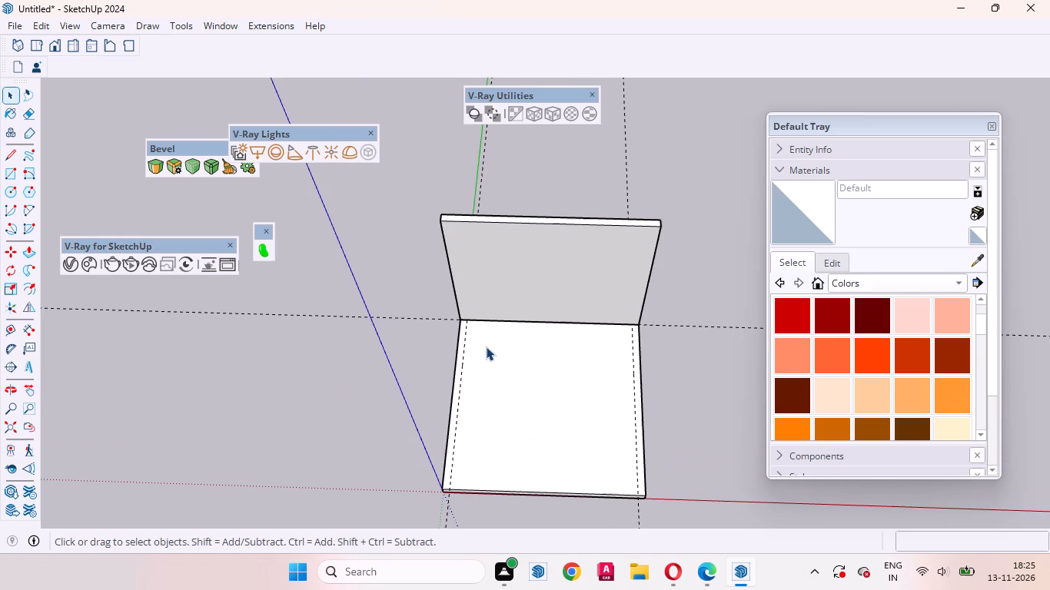
middle_drag(588, 404, 391, 462)
key(t)
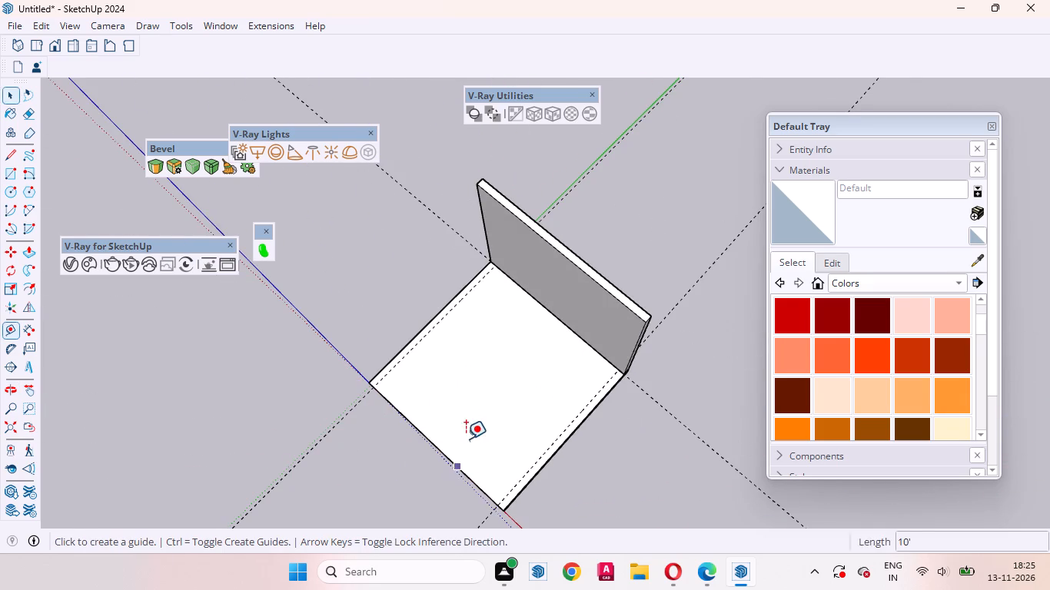
scroll(515, 370, up, 3)
click(576, 308)
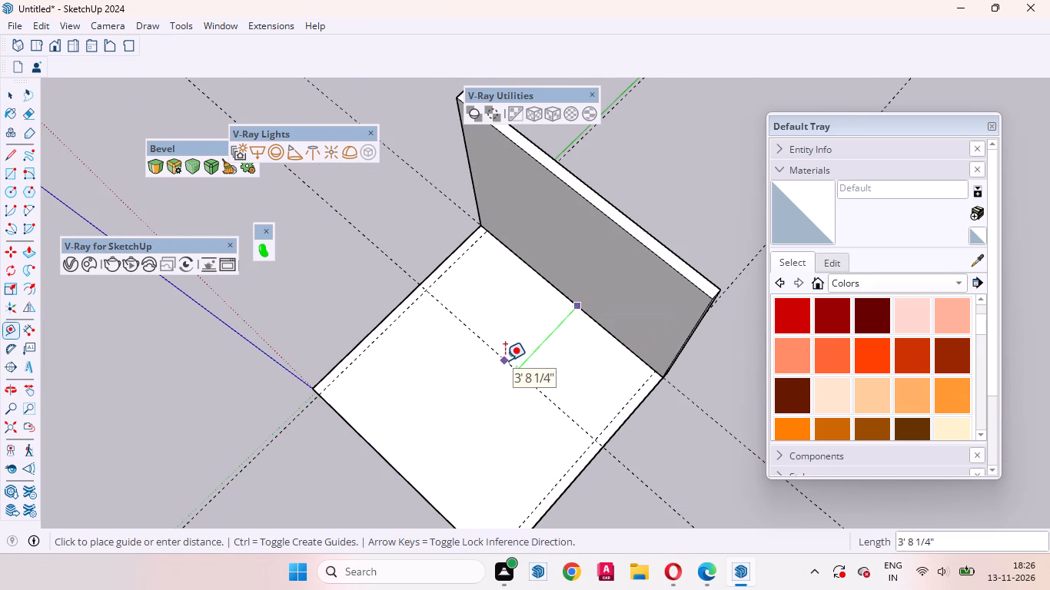
text(24)
key(Return)
key(space)
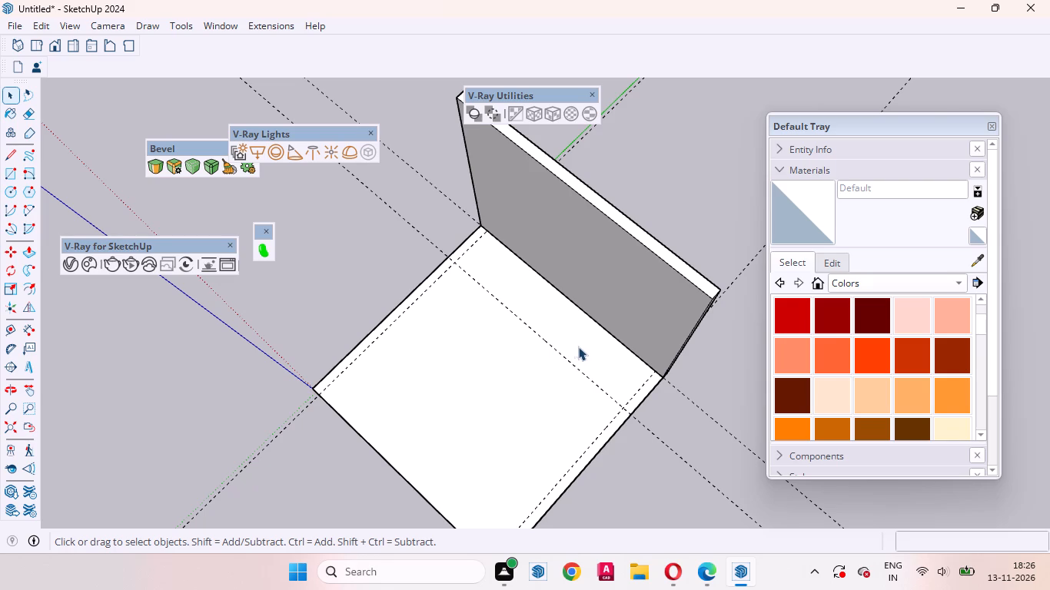
Create a new group and draw a 9' 3" by 2' rectangle on the floor along the back wall, between the guides.
right_click(666, 174)
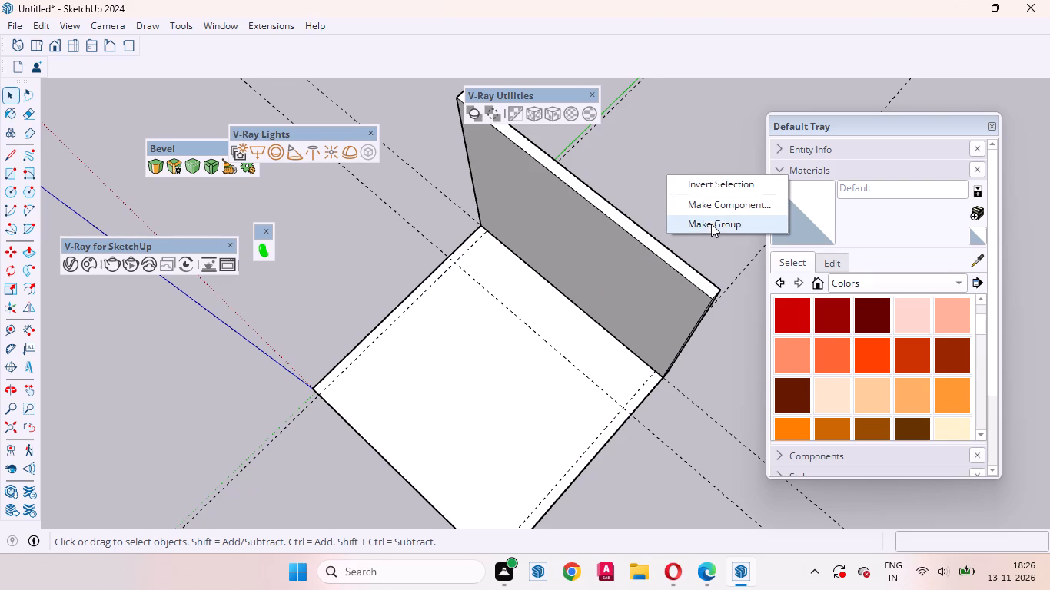
click(711, 224)
key(r)
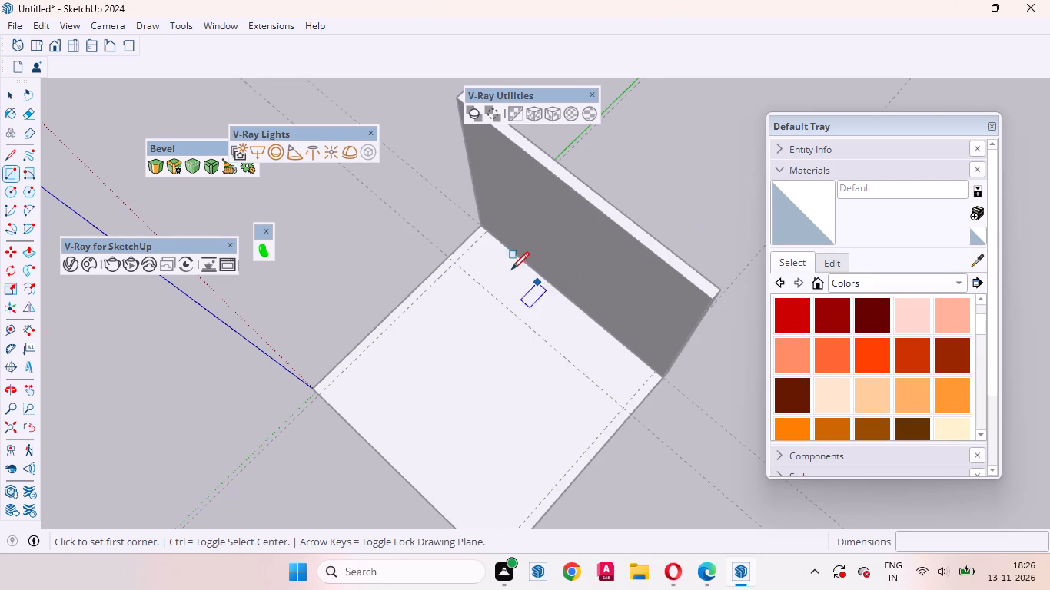
scroll(486, 234, up, 10)
click(480, 229)
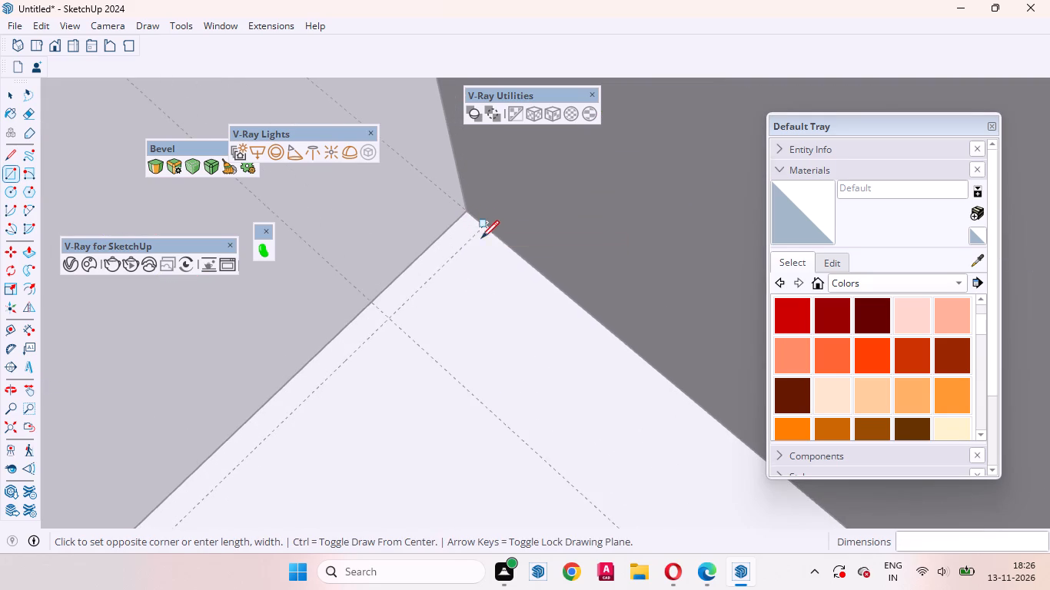
scroll(490, 337, down, 4)
scroll(490, 336, up, 1)
scroll(470, 299, down, 7)
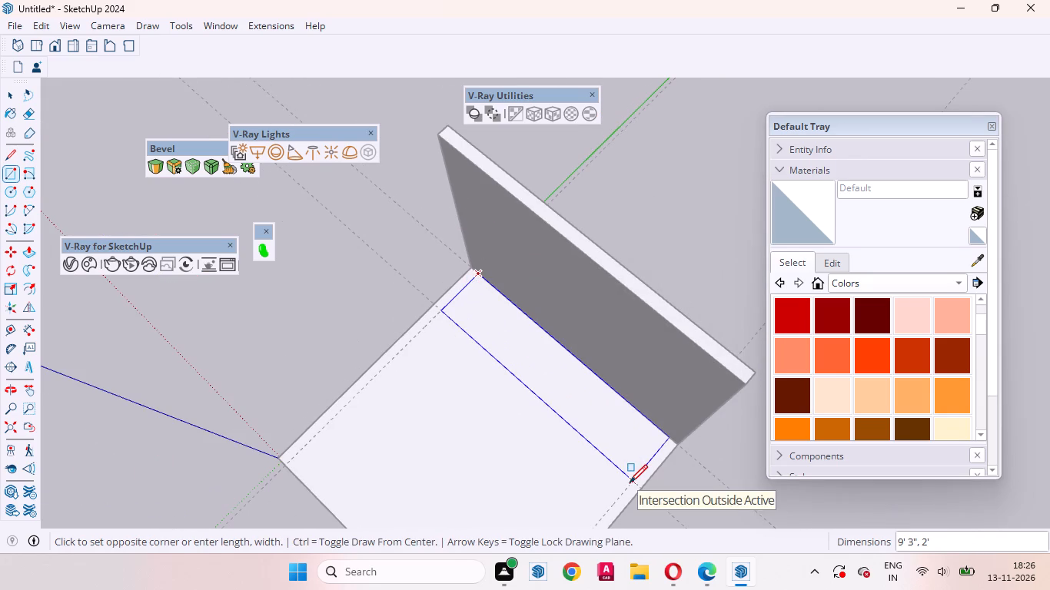
click(630, 482)
Push/Pull the floor rectangle up 9' into a block and close its group.
key(p)
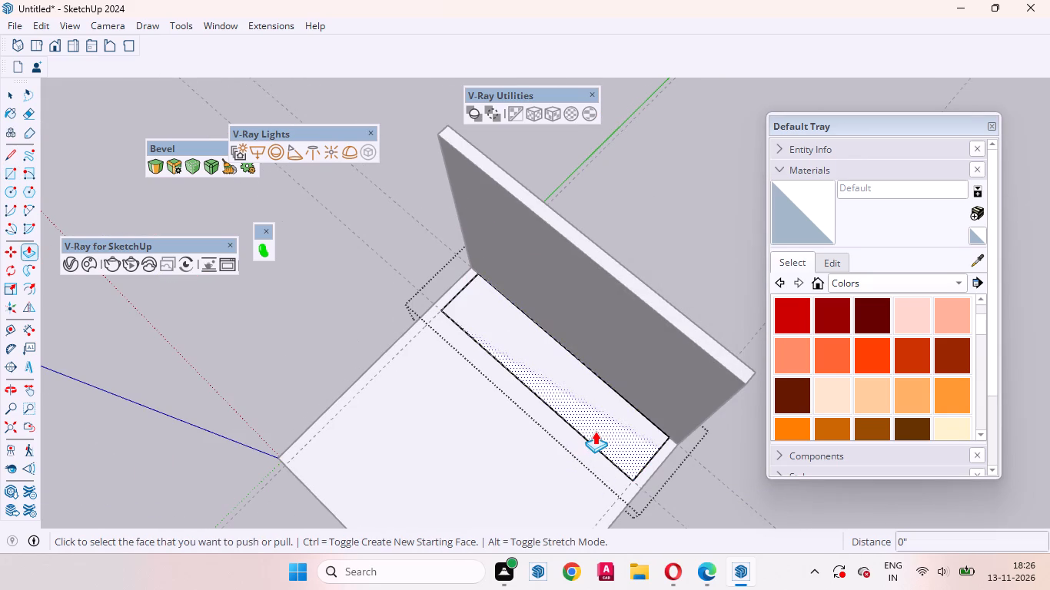
click(597, 420)
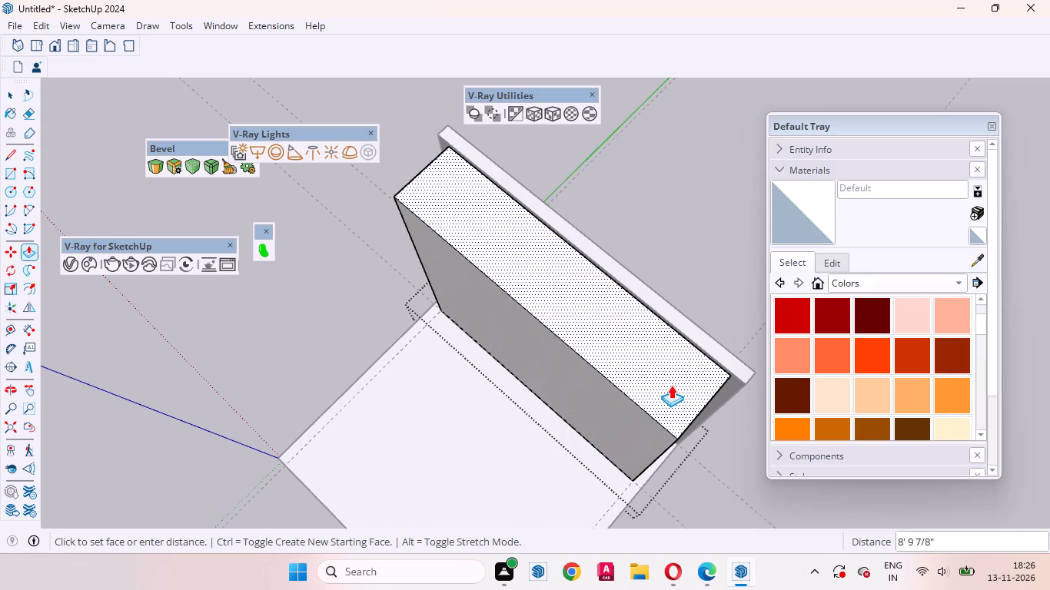
text(9')
key(Return)
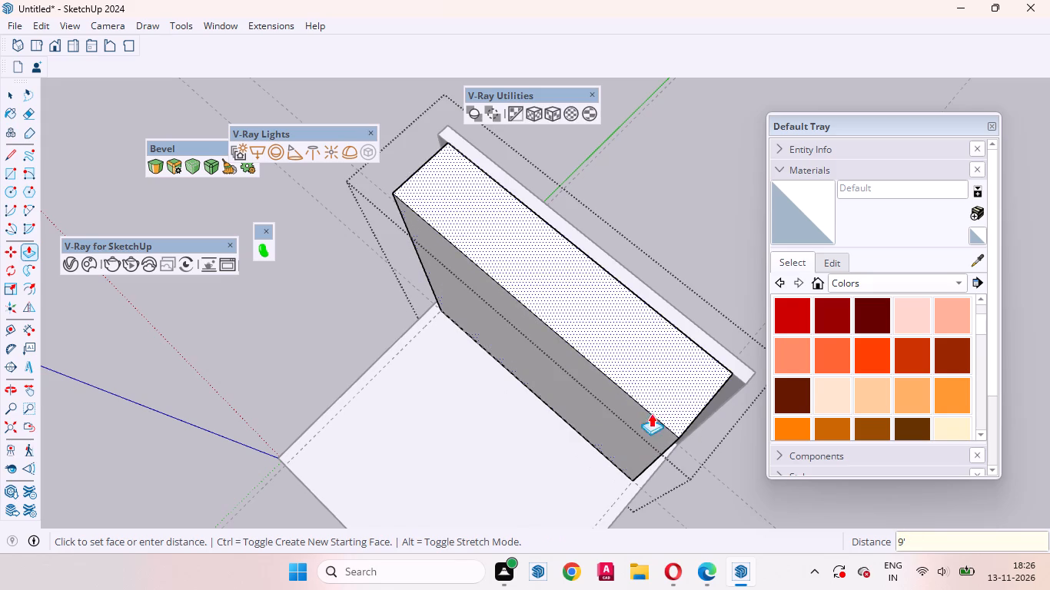
key(space)
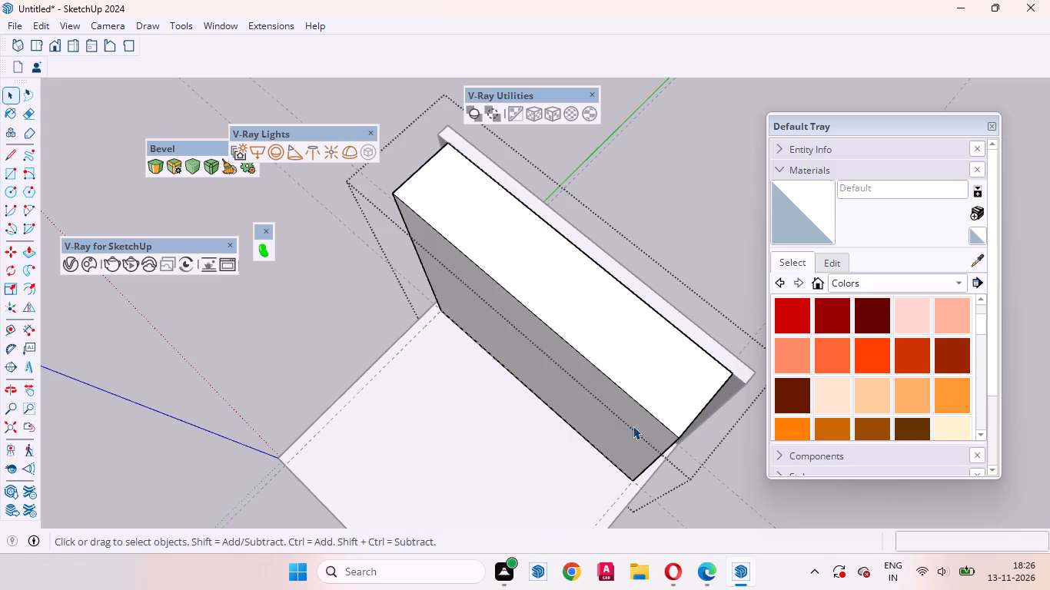
scroll(667, 369, down, 9)
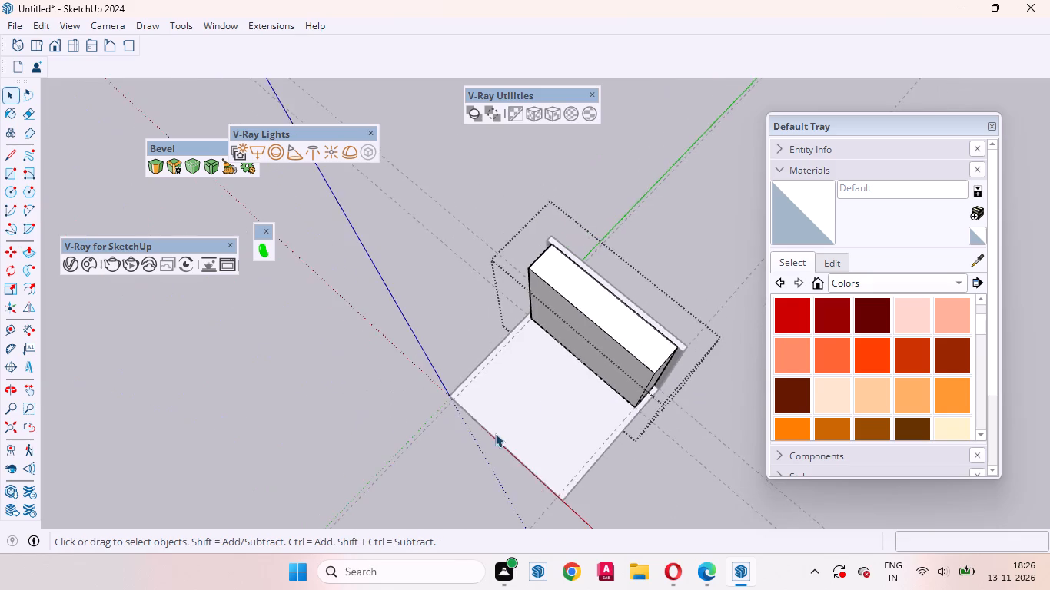
middle_drag(496, 431, 707, 282)
click(620, 311)
middle_drag(617, 313, 584, 250)
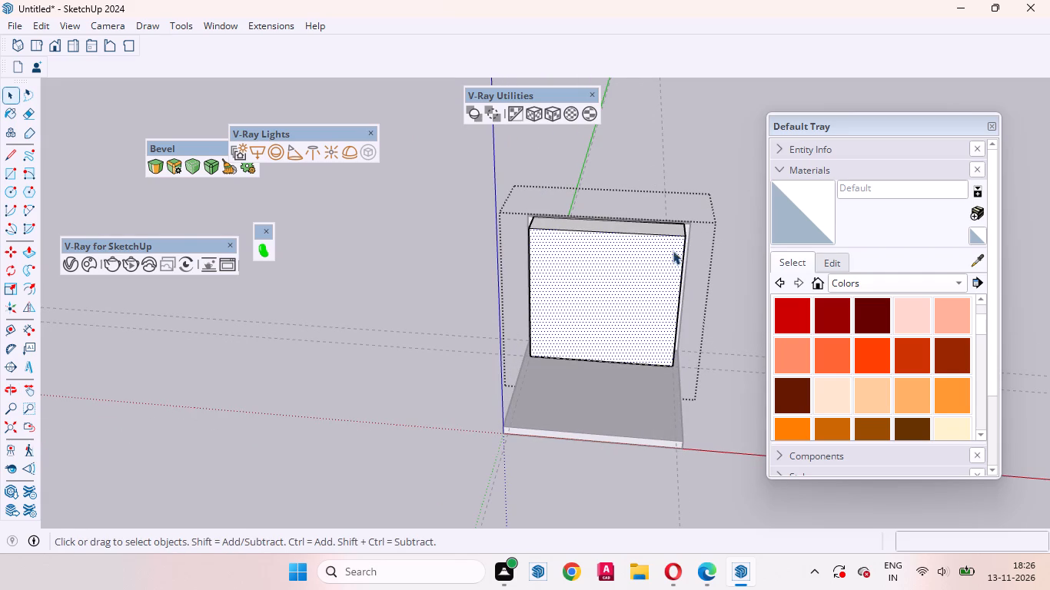
middle_drag(639, 236, 639, 254)
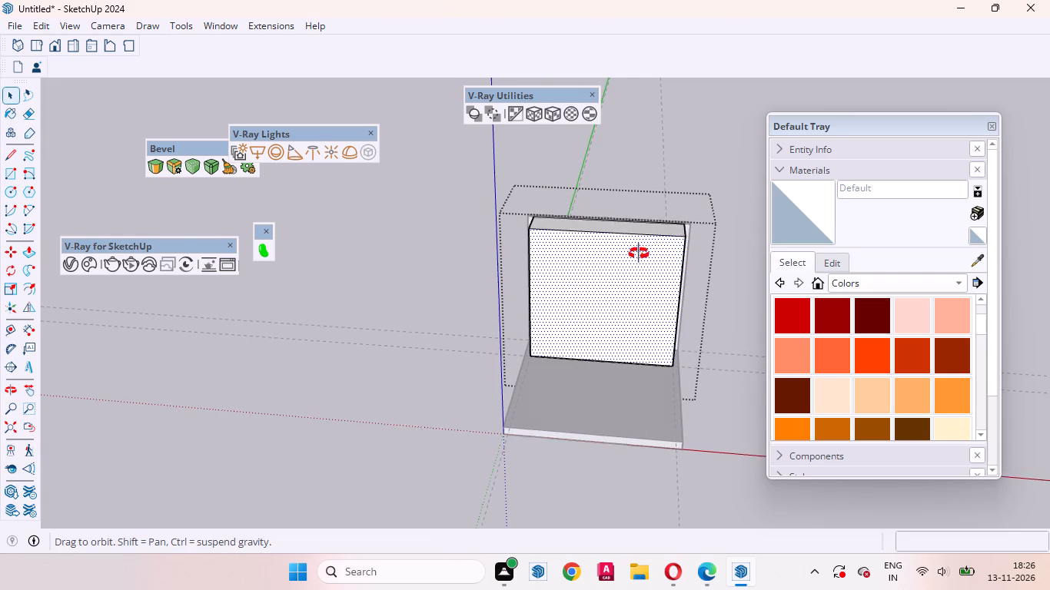
middle_drag(639, 254, 749, 294)
click(556, 223)
click(482, 274)
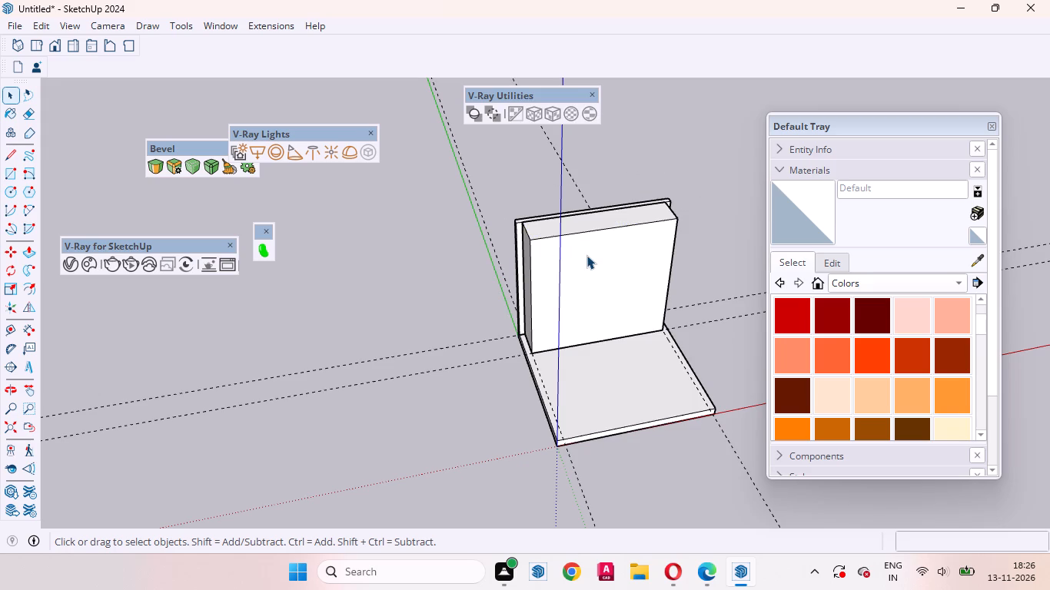
Delete the two guide lines that run parallel to the back wall.
scroll(559, 264, down, 2)
middle_drag(577, 280, 591, 317)
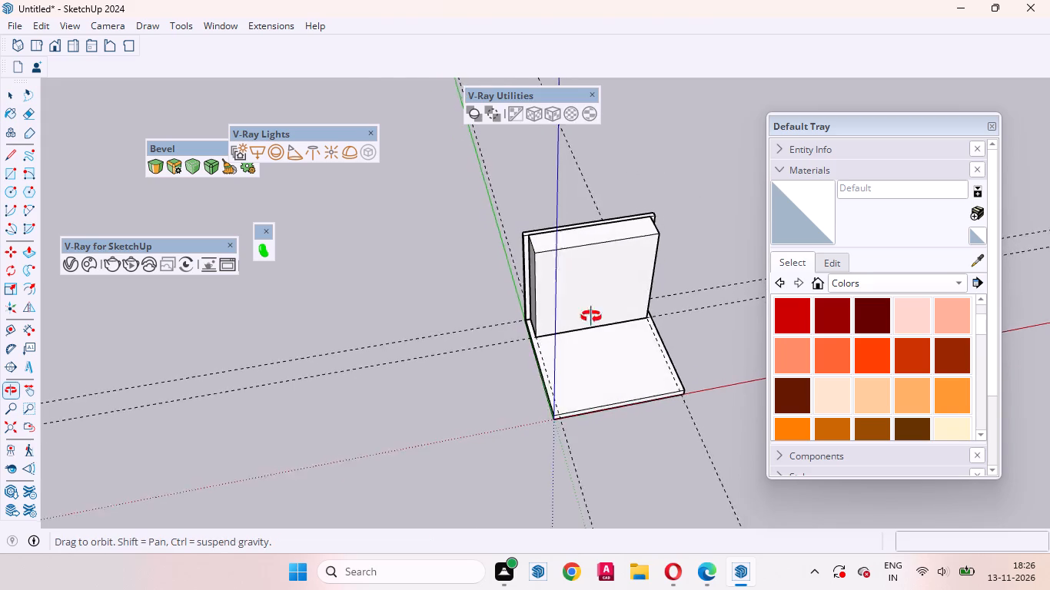
middle_drag(591, 317, 620, 314)
scroll(570, 308, up, 9)
click(417, 405)
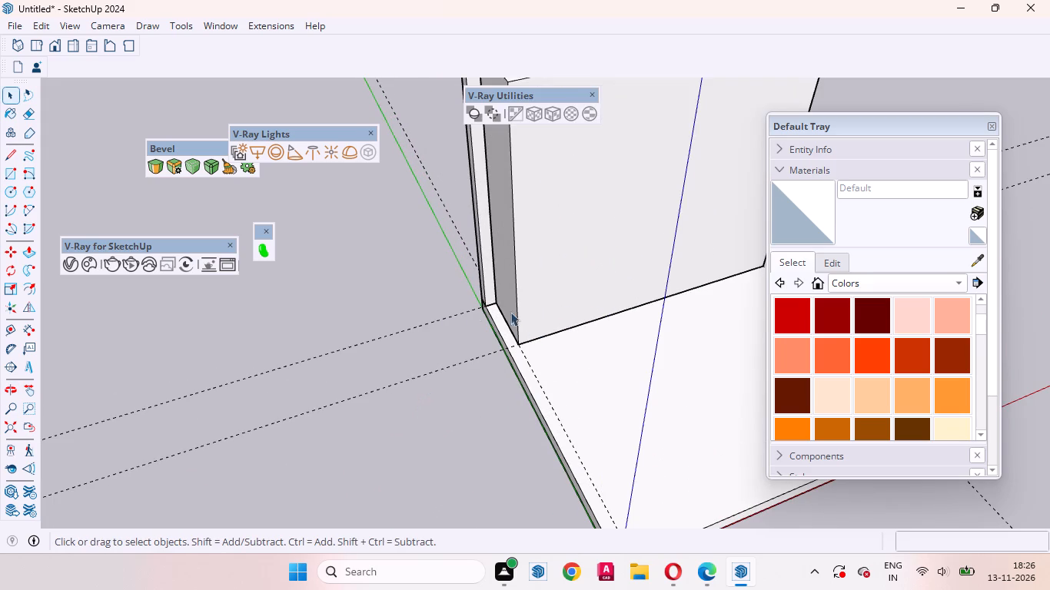
click(560, 360)
click(430, 356)
click(488, 284)
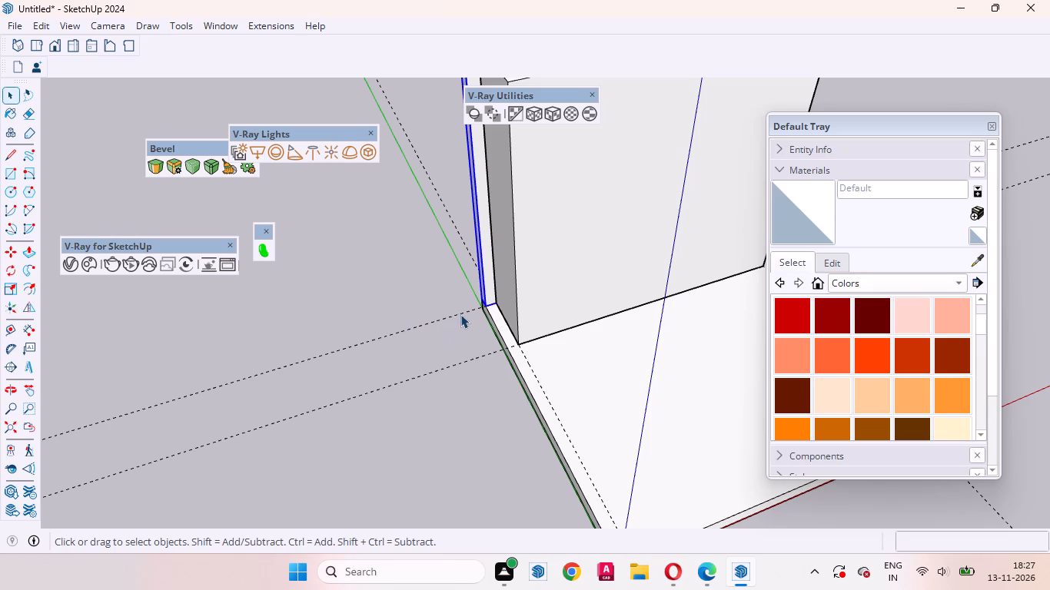
click(428, 355)
click(406, 287)
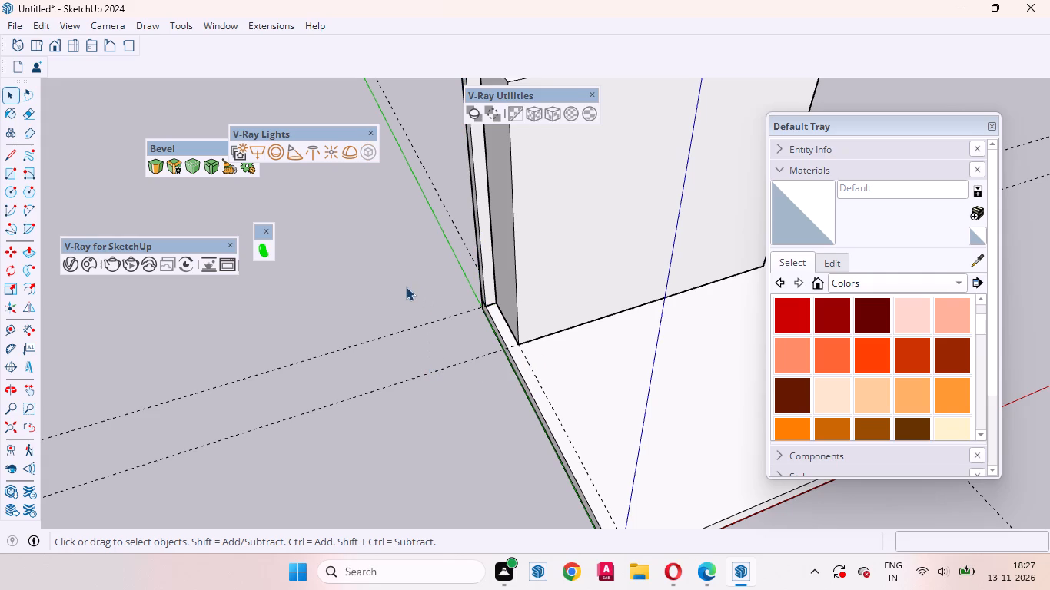
drag(447, 406, 277, 307)
key(Delete)
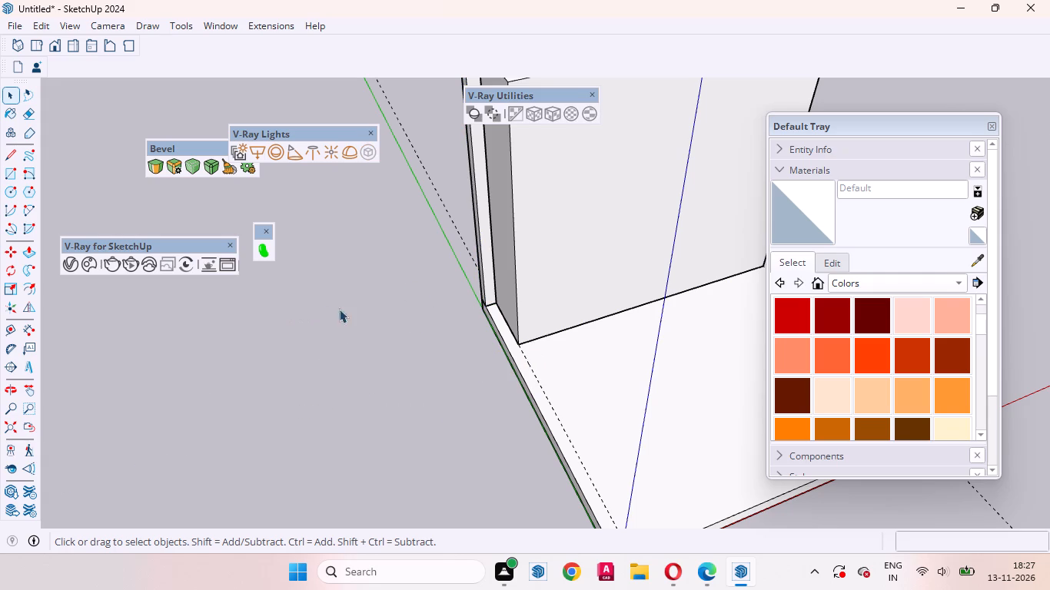
Inside the block's group, copy the front face's bottom edge 4 inches upward.
scroll(232, 353, down, 1)
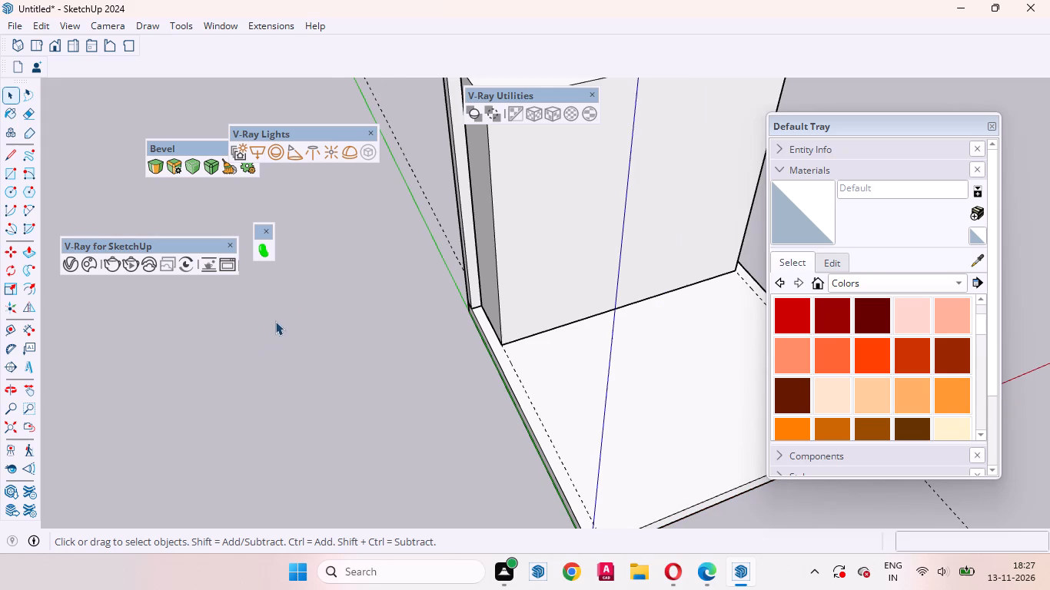
scroll(284, 290, down, 5)
middle_drag(553, 324, 495, 327)
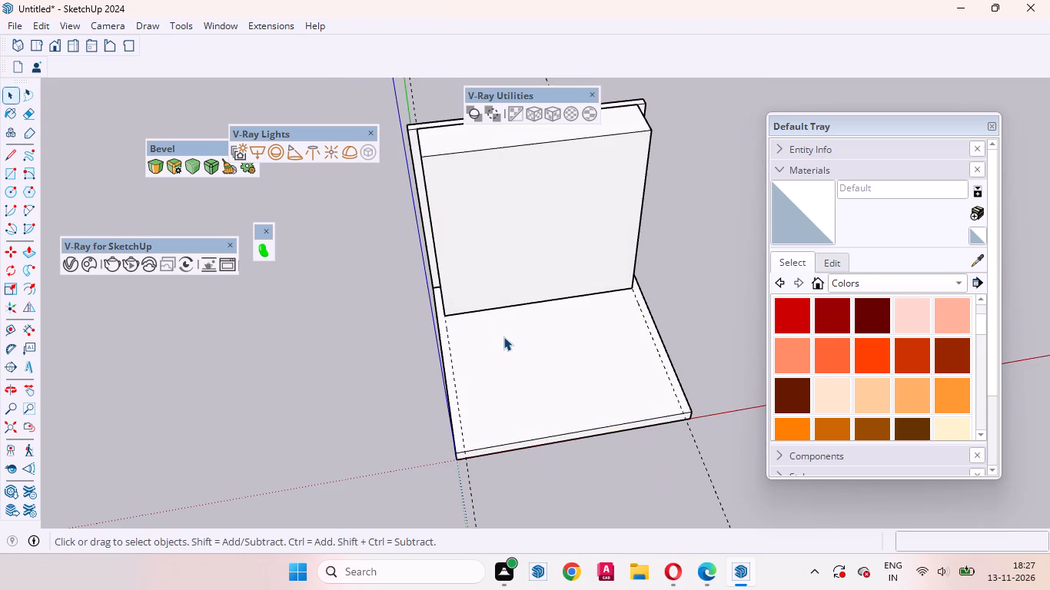
scroll(507, 321, down, 2)
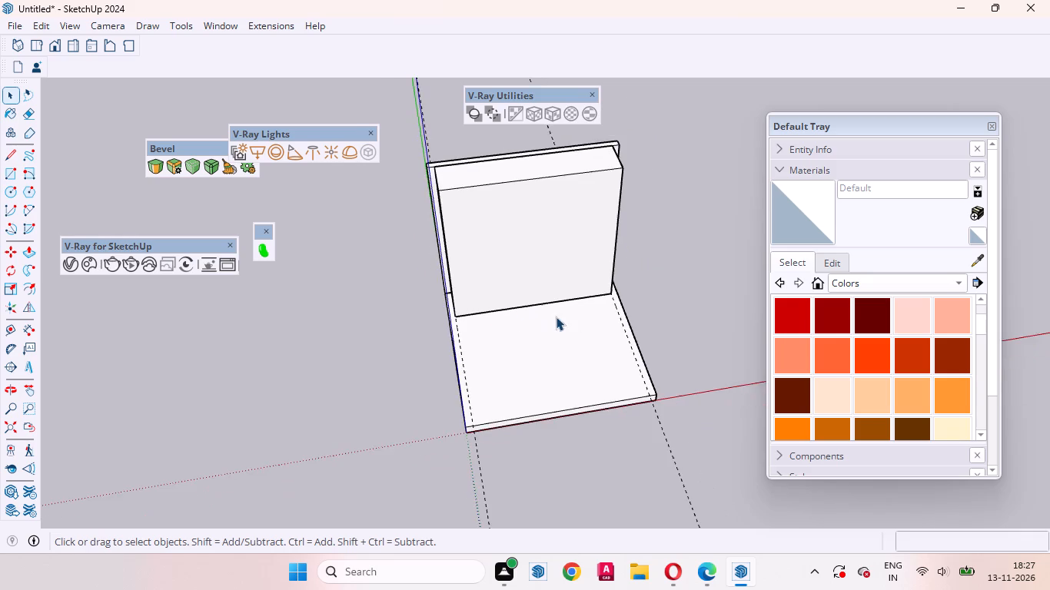
middle_drag(556, 317, 389, 201)
click(569, 280)
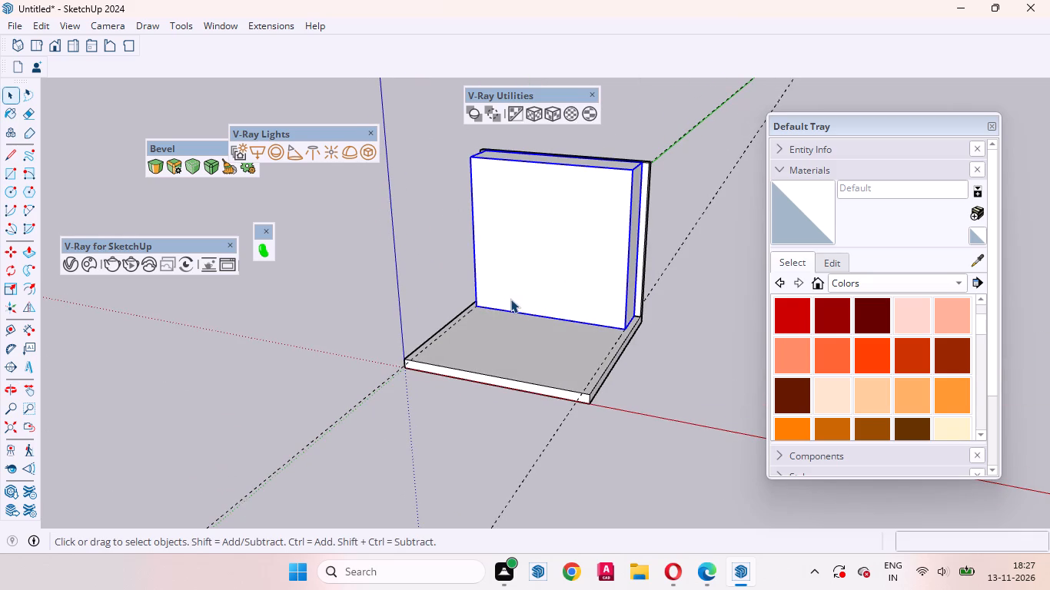
scroll(543, 276, down, 3)
middle_drag(583, 320, 414, 390)
scroll(572, 334, up, 5)
triple_click(567, 260)
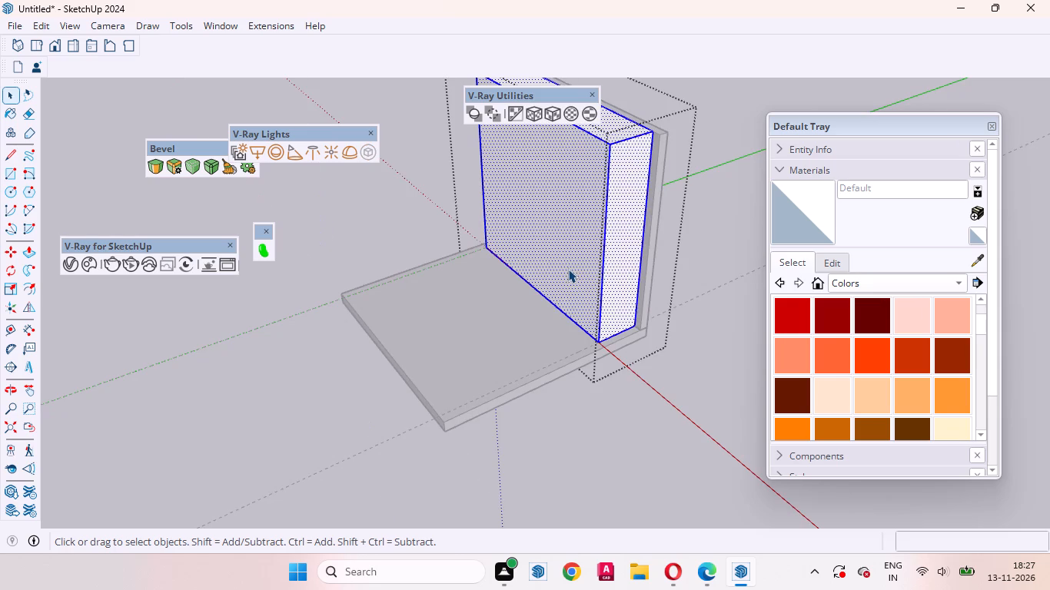
click(561, 280)
scroll(559, 307, up, 2)
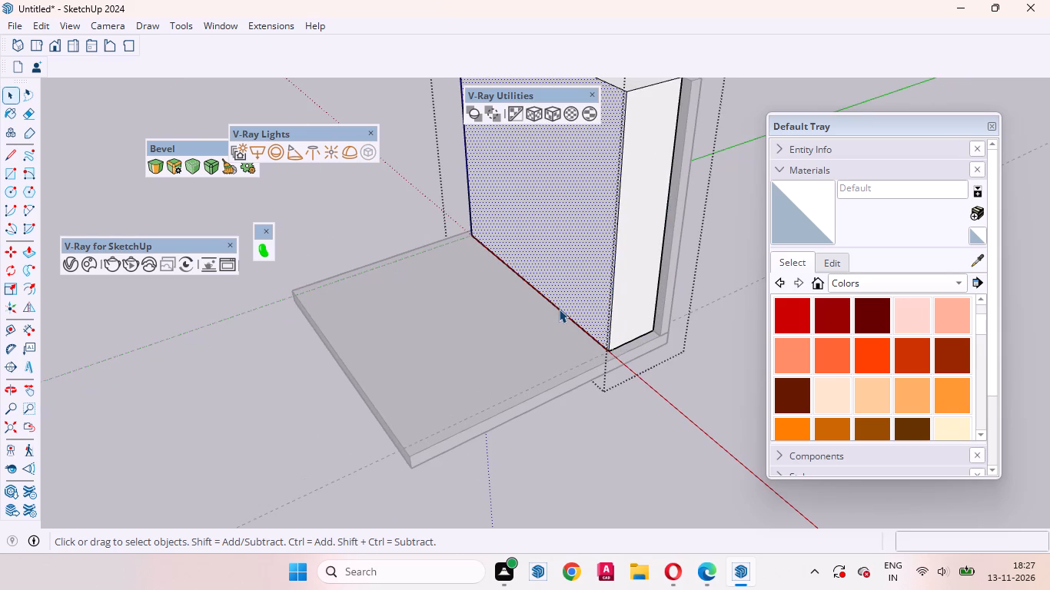
click(559, 309)
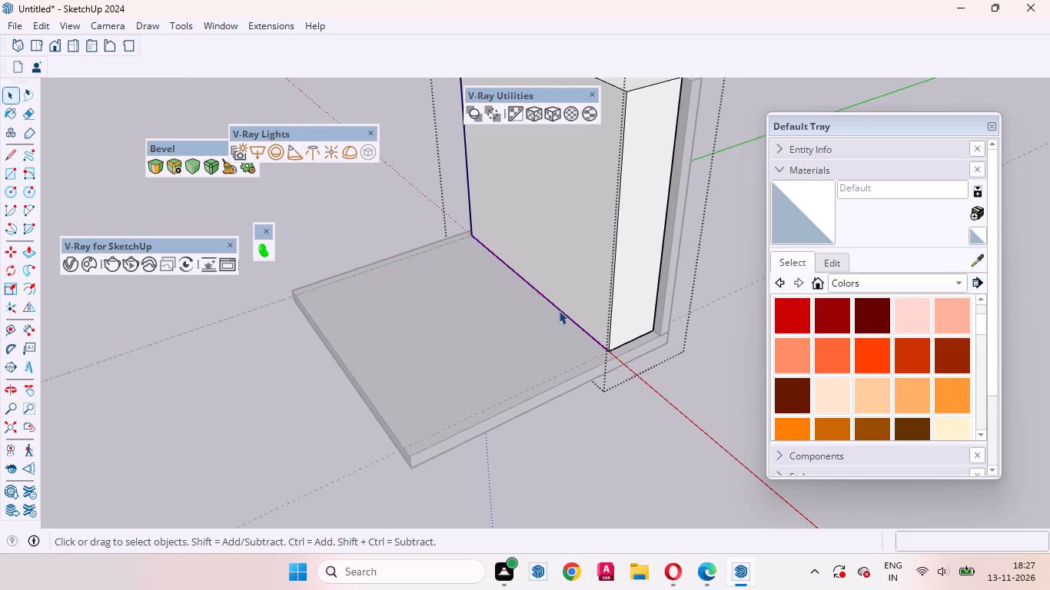
key(m)
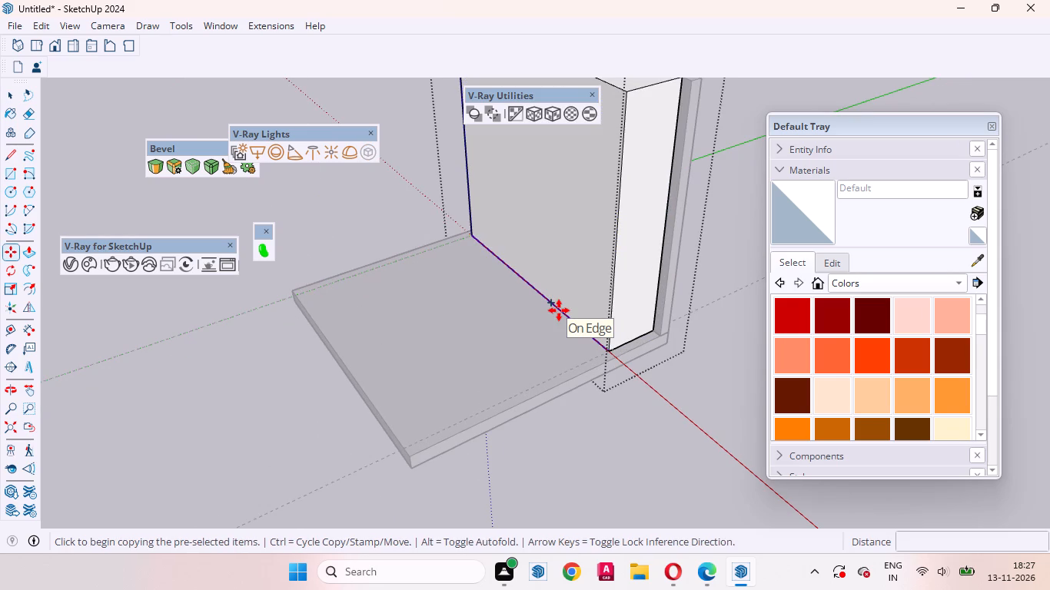
click(559, 310)
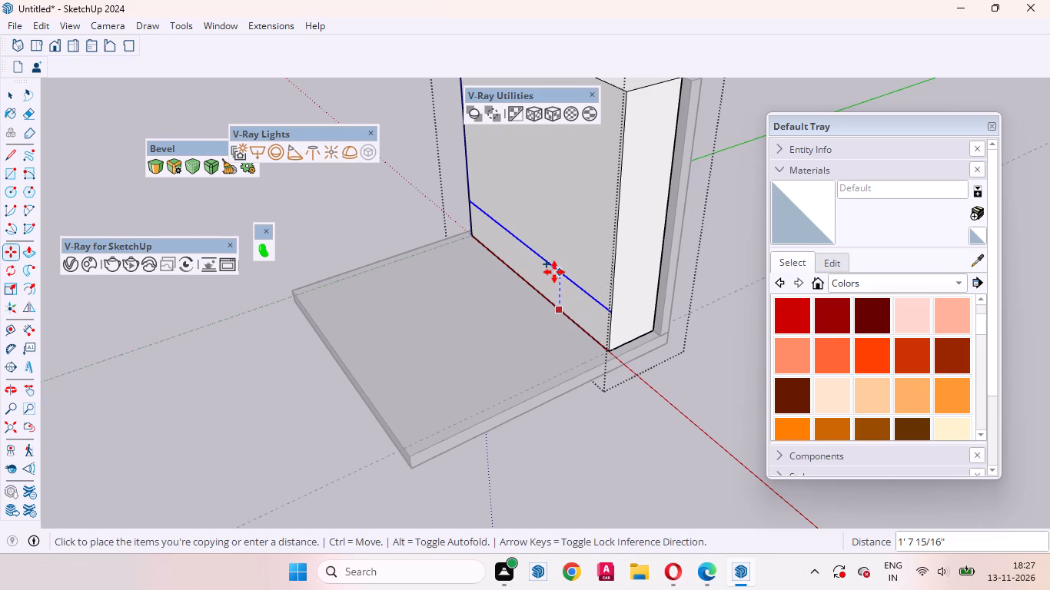
key(4)
key(Return)
key(space)
scroll(575, 330, up, 6)
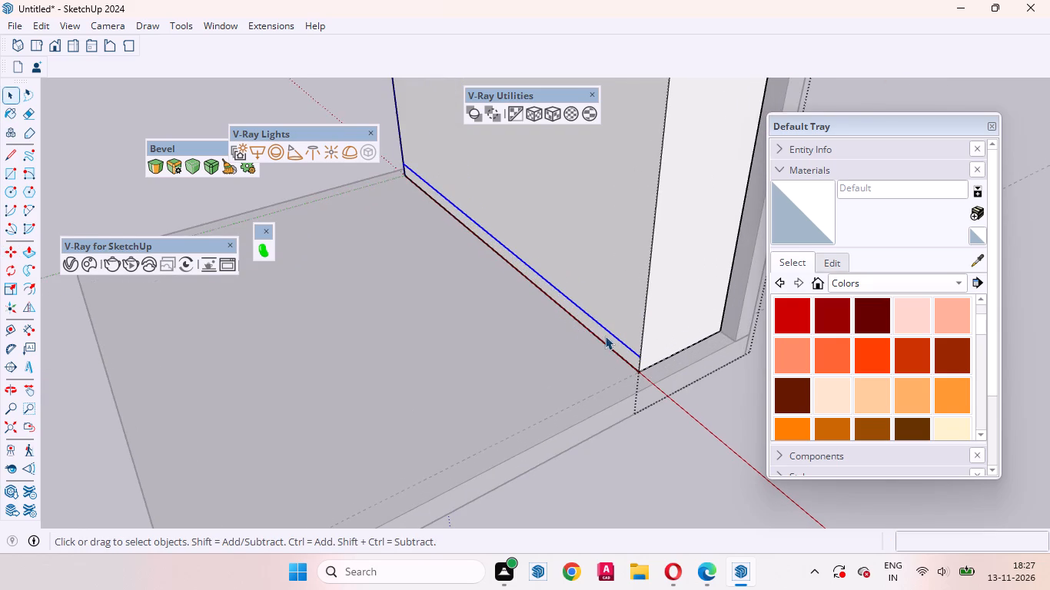
Push/Pull the 4-inch strip at the bottom of the block's front inward 2 inches, then close the block's group.
click(605, 336)
scroll(608, 345, up, 3)
key(p)
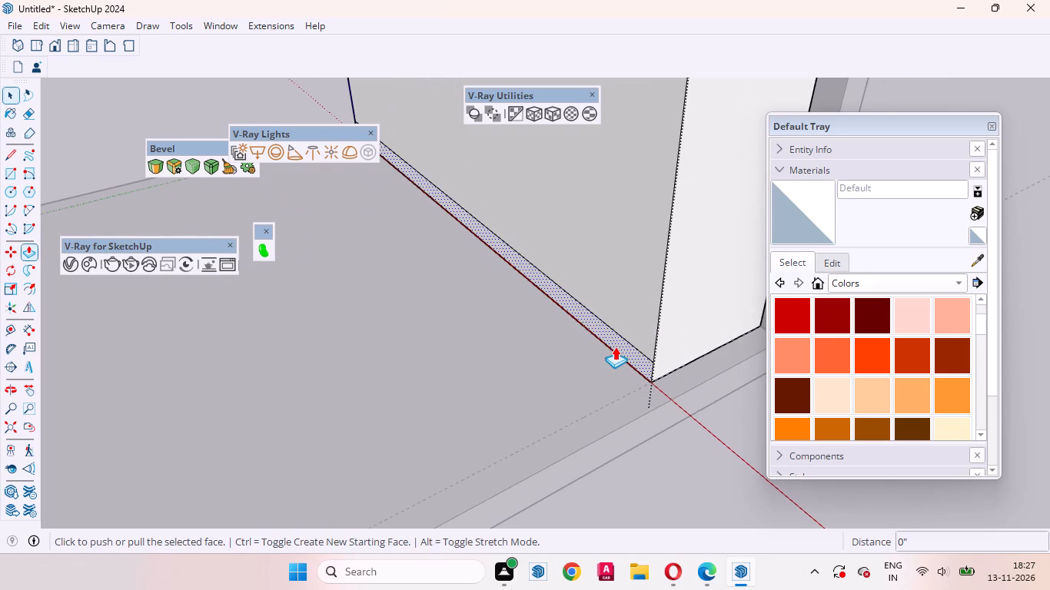
scroll(616, 346, up, 6)
click(618, 349)
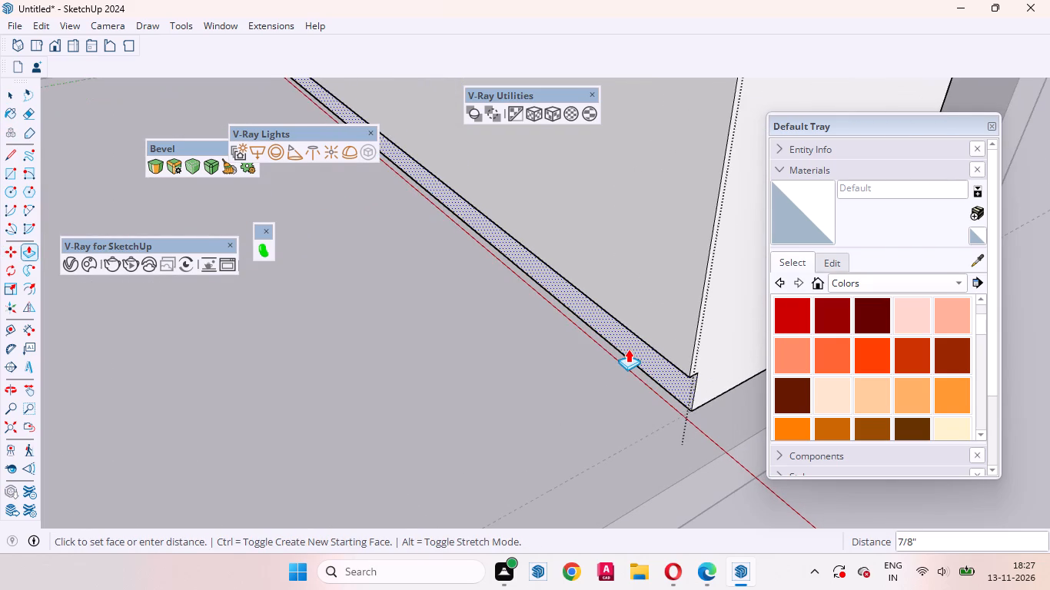
key(2)
key(Return)
key(space)
scroll(644, 346, down, 6)
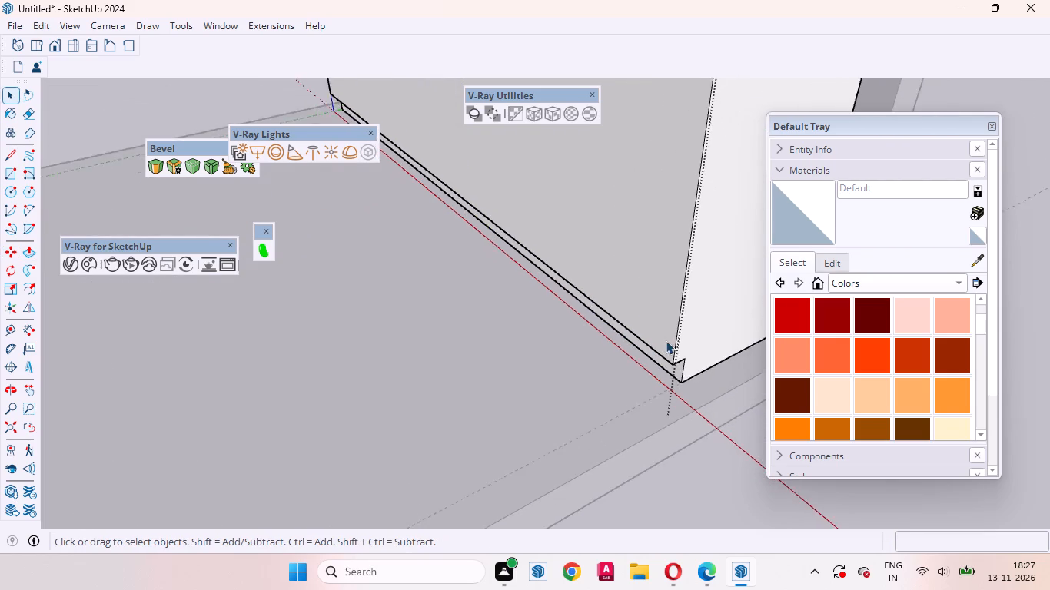
scroll(666, 340, down, 13)
middle_drag(571, 391, 896, 354)
click(450, 194)
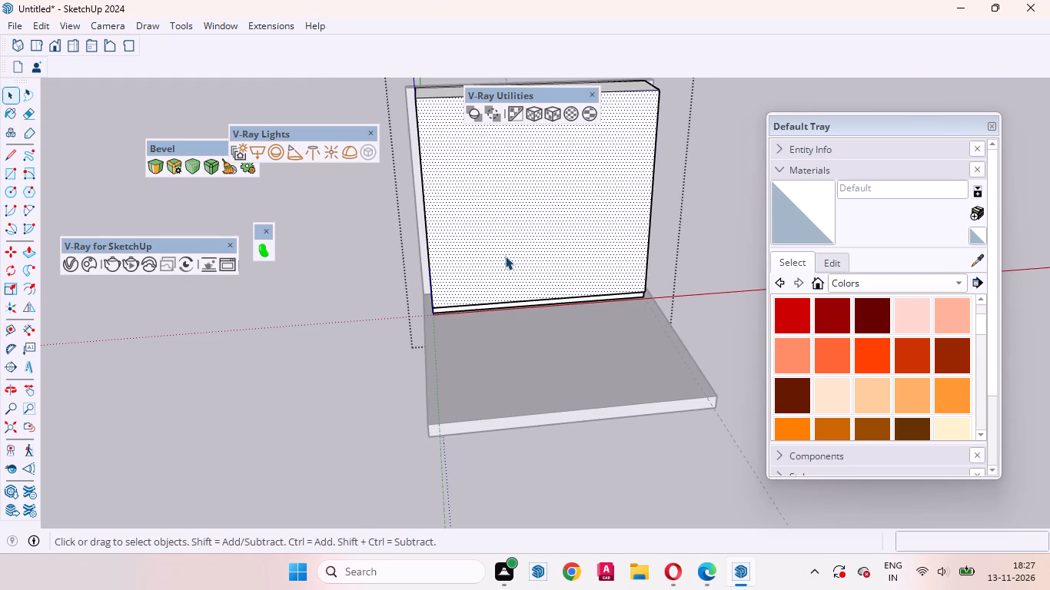
scroll(534, 277, down, 7)
click(645, 287)
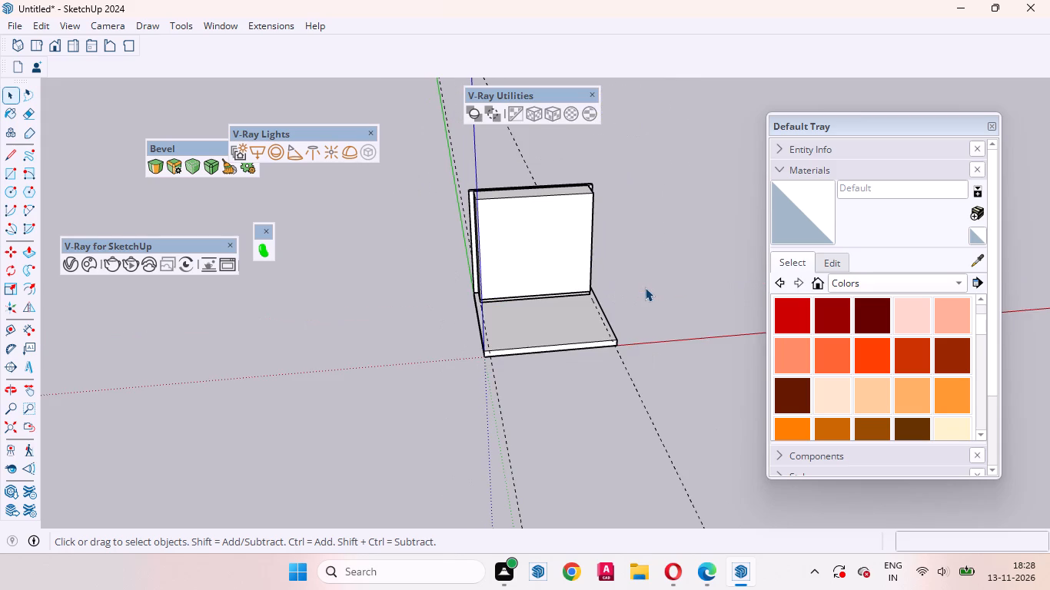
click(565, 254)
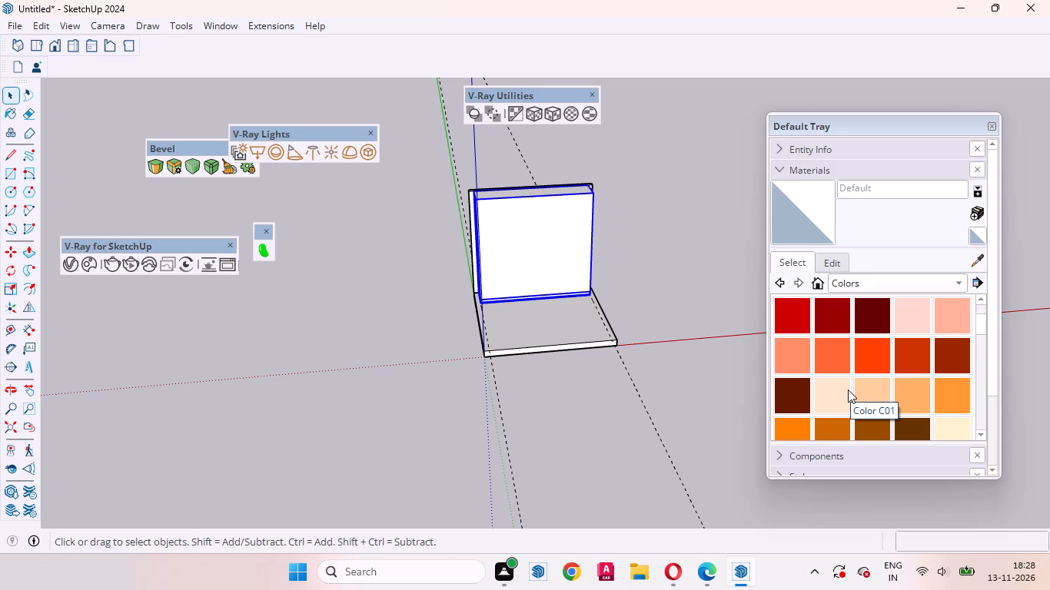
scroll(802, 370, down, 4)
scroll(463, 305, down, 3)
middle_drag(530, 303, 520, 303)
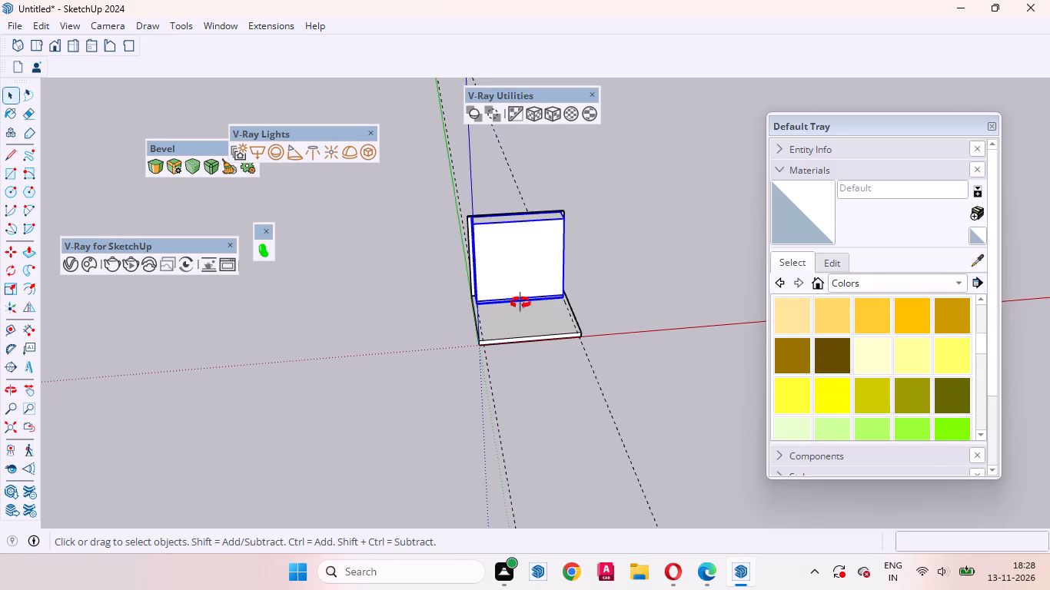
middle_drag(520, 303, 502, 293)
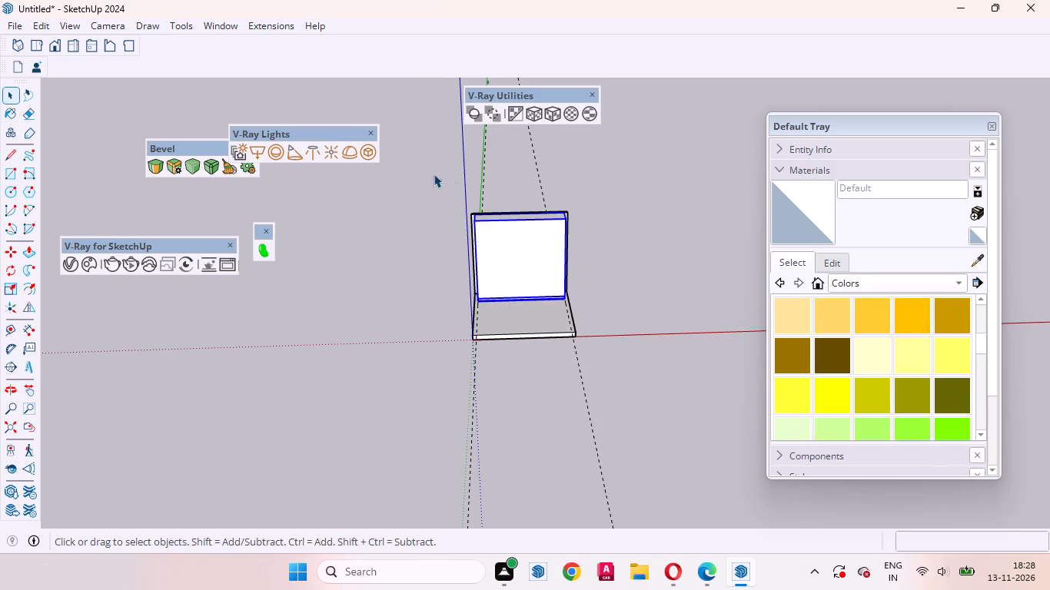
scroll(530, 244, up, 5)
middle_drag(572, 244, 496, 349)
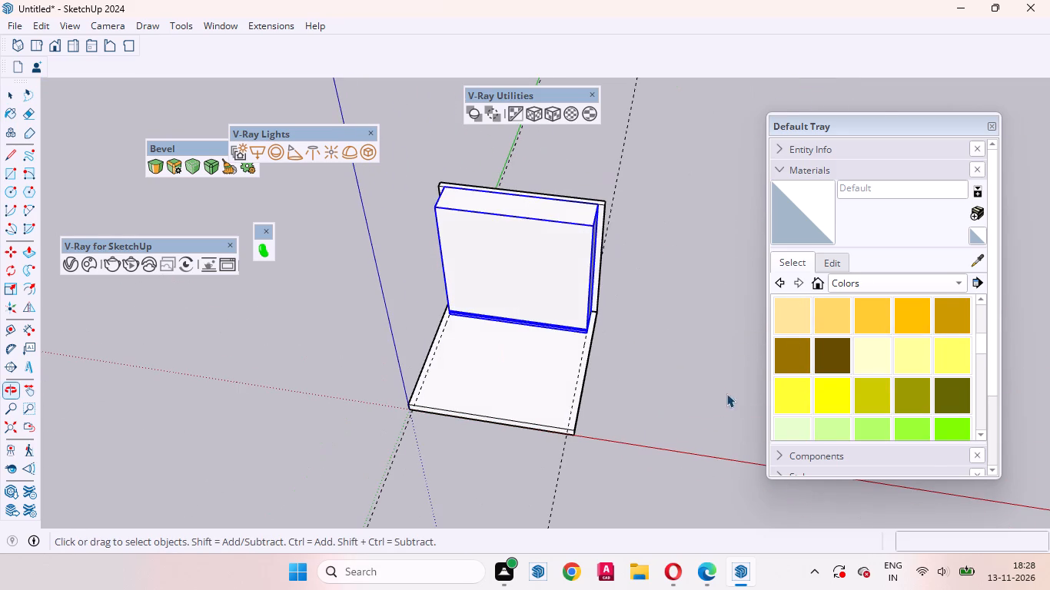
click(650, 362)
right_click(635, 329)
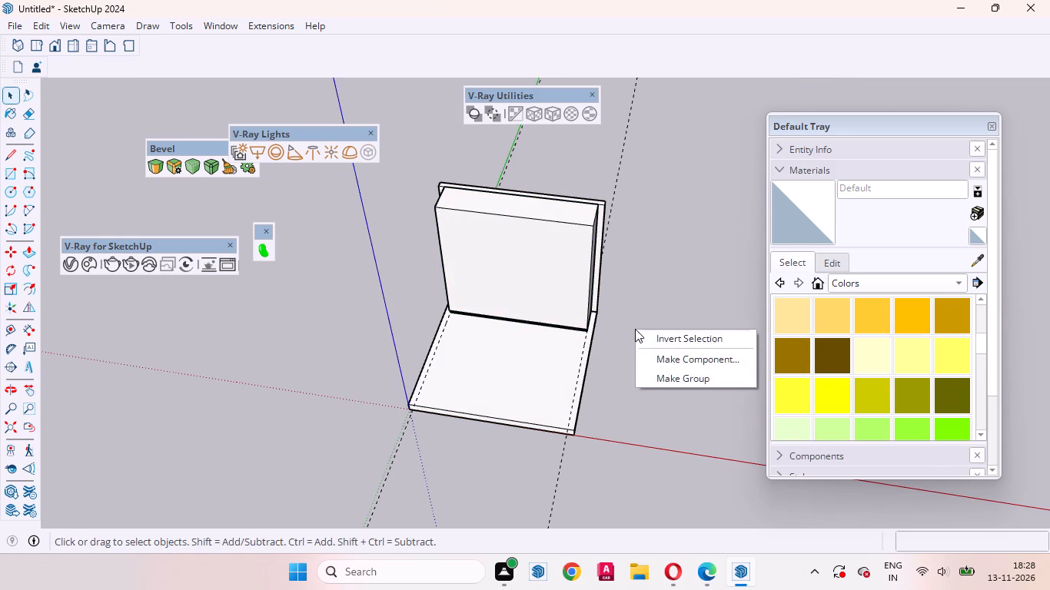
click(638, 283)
Inside the block's group, Push/Pull both side faces 2 inches inward as new starting faces, forming side panels.
scroll(400, 273, up, 3)
middle_drag(408, 272, 570, 267)
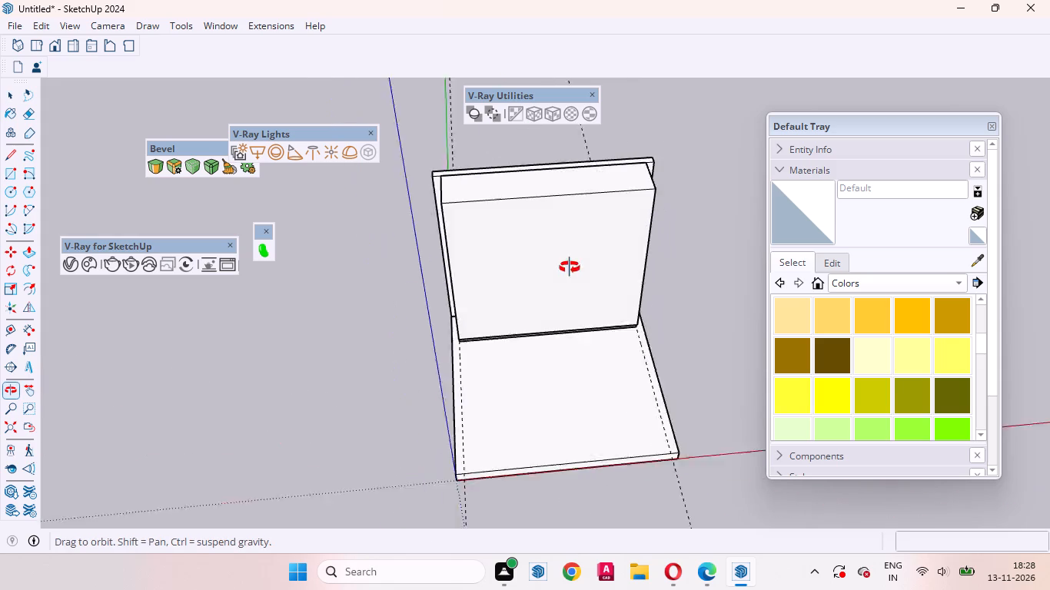
middle_drag(570, 267, 594, 260)
scroll(420, 307, up, 5)
click(458, 303)
scroll(460, 303, up, 3)
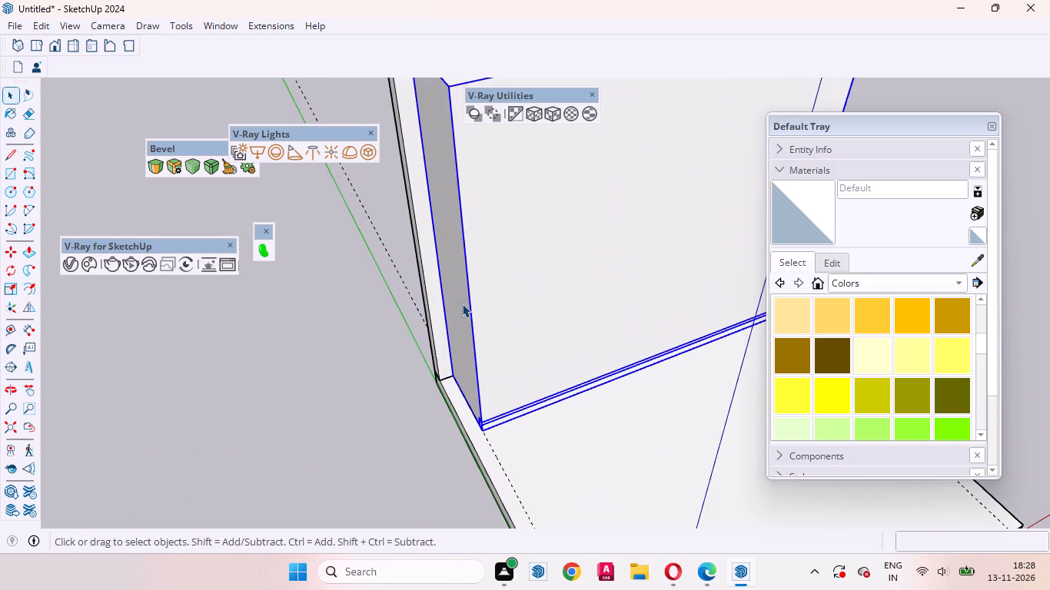
triple_click(462, 303)
click(461, 301)
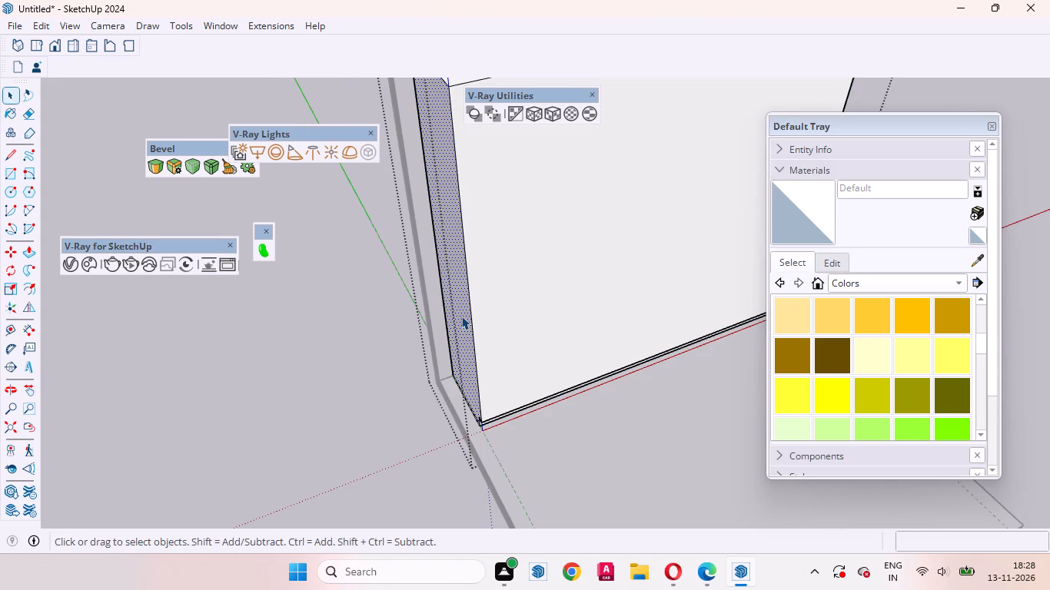
key(p)
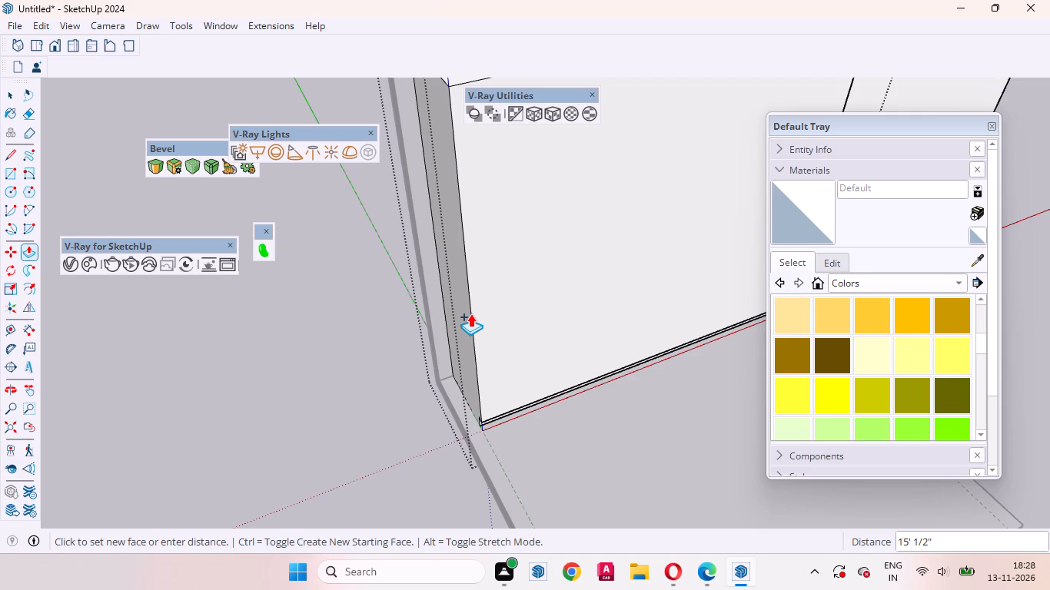
key(2)
key(Return)
scroll(367, 356, down, 8)
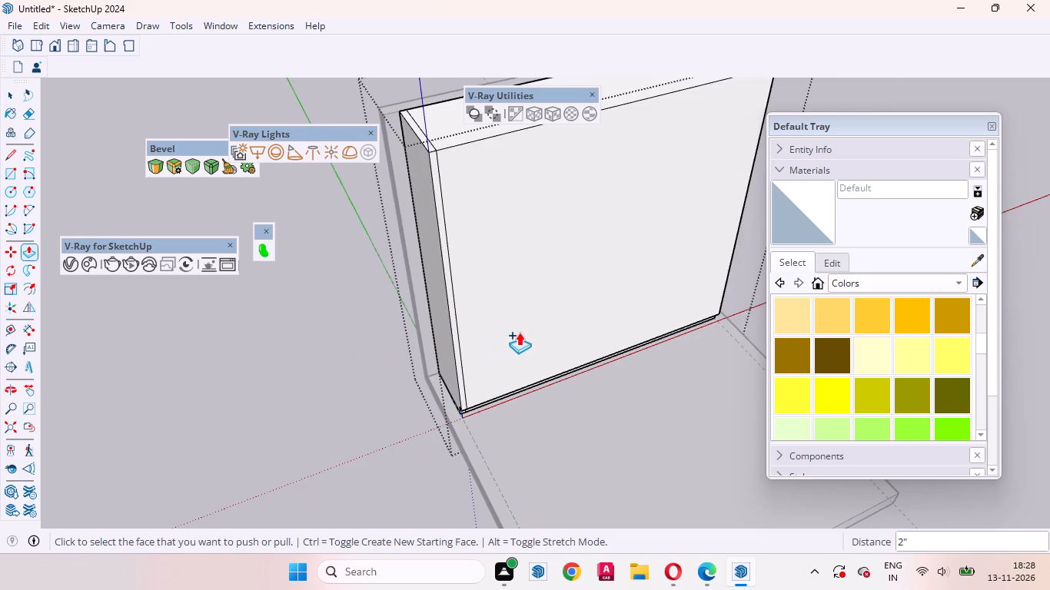
middle_drag(519, 336, 203, 338)
scroll(696, 335, up, 6)
double_click(679, 329)
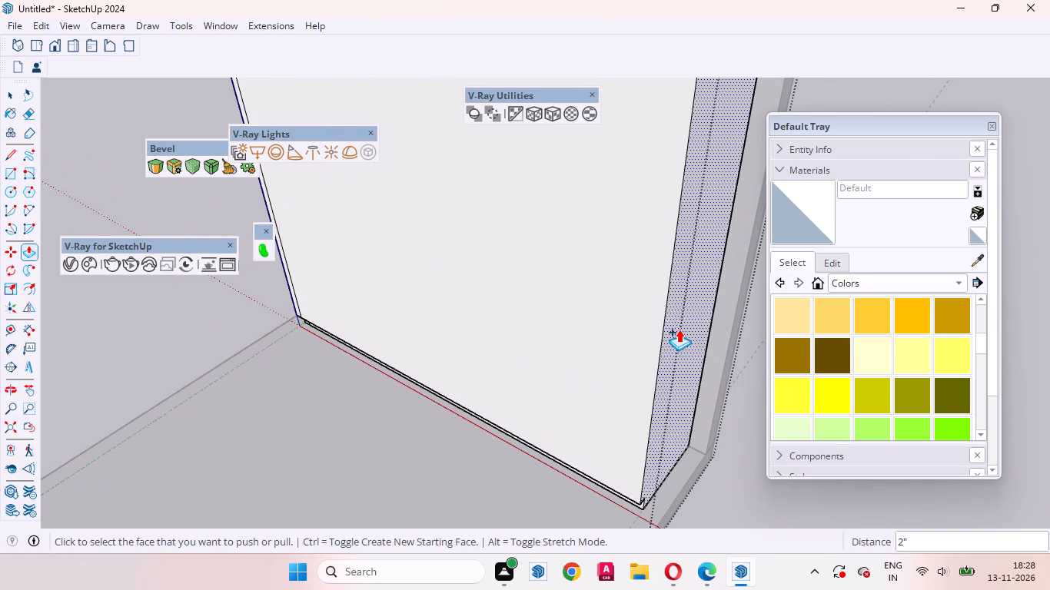
key(space)
Divide the top edge of the block's front face between the side panels into 6 segments.
scroll(706, 330, down, 6)
scroll(679, 330, up, 1)
scroll(680, 330, down, 2)
middle_drag(619, 340, 670, 324)
click(583, 281)
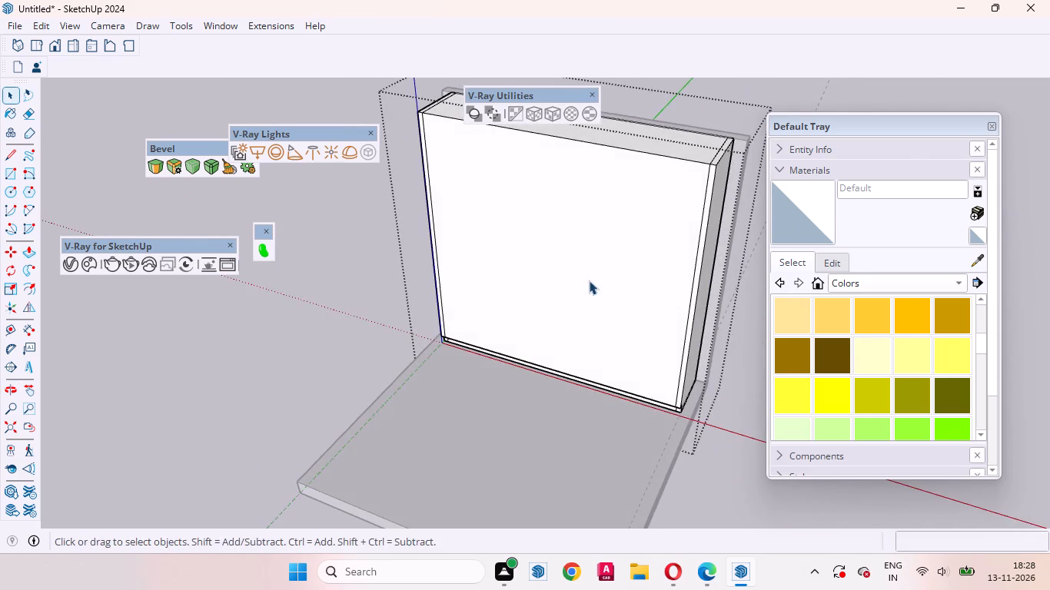
middle_drag(569, 317, 641, 258)
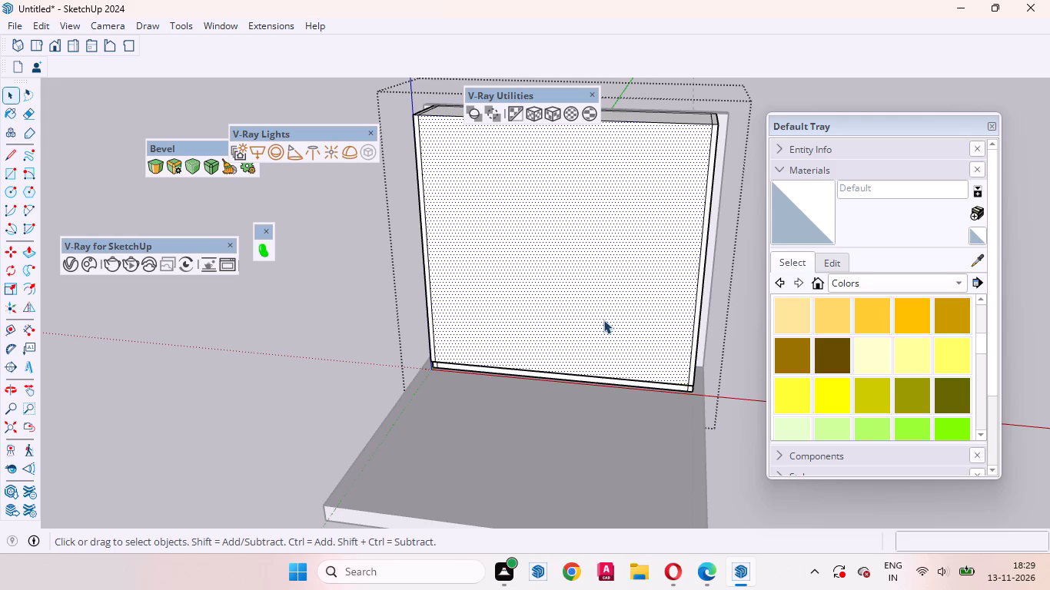
scroll(660, 335, down, 2)
click(555, 159)
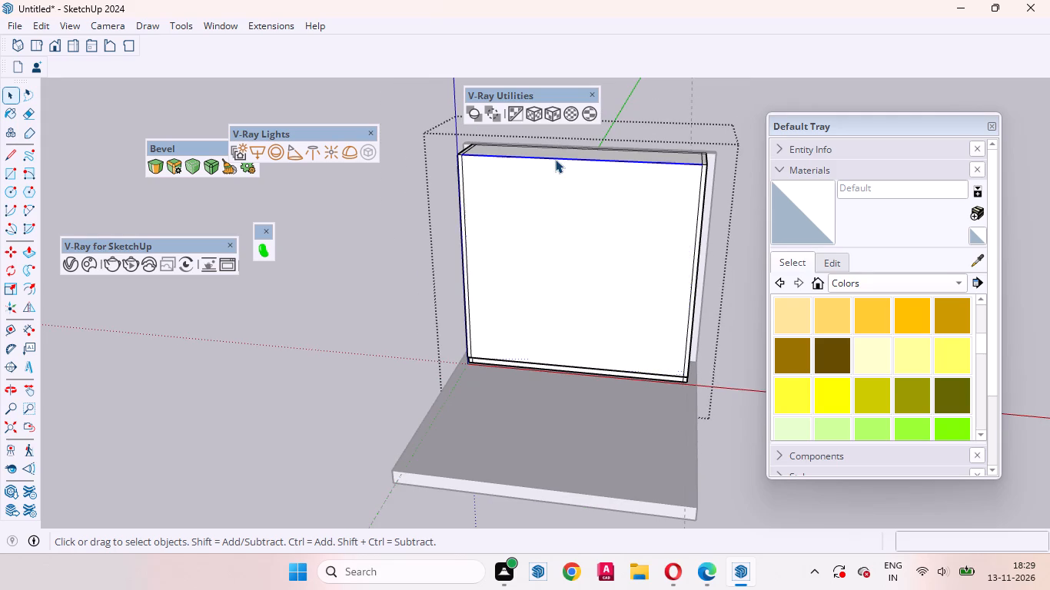
right_click(555, 159)
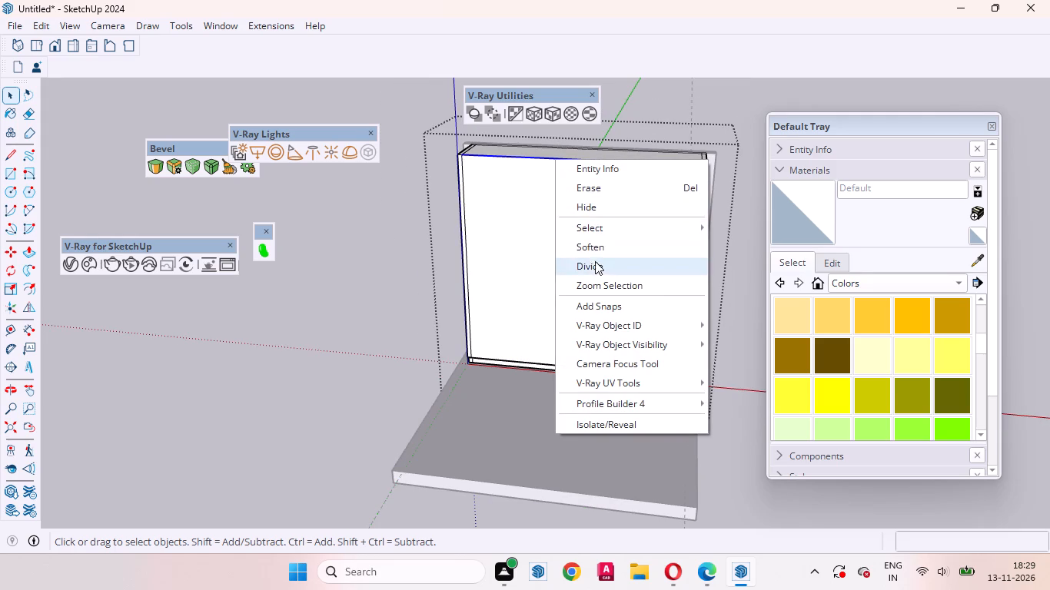
click(596, 264)
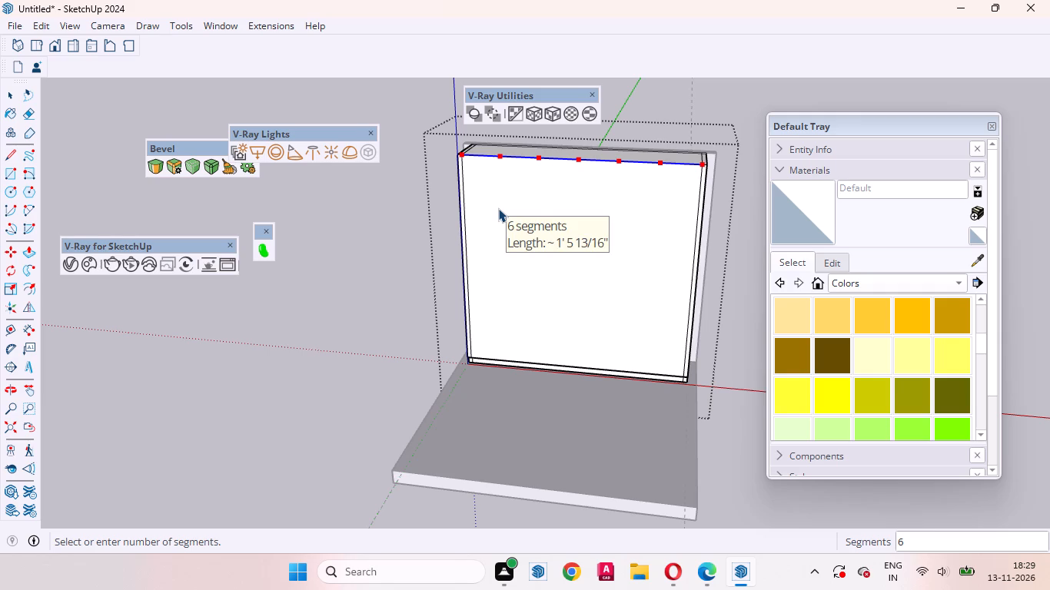
Draw five vertical 8' 8" lines on the front face from the top edge's division points down to the base line.
key(l)
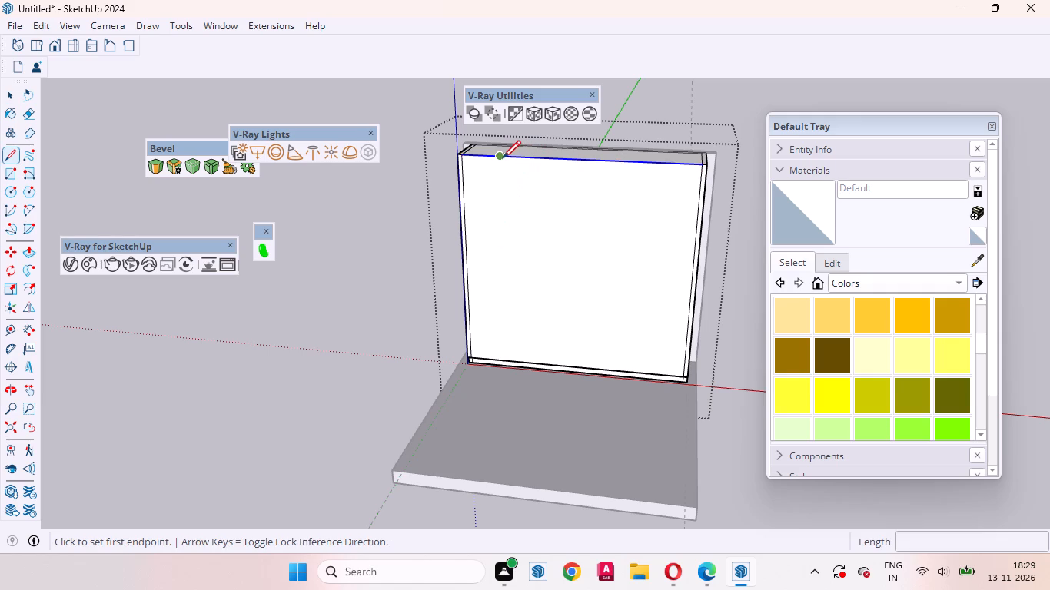
click(501, 158)
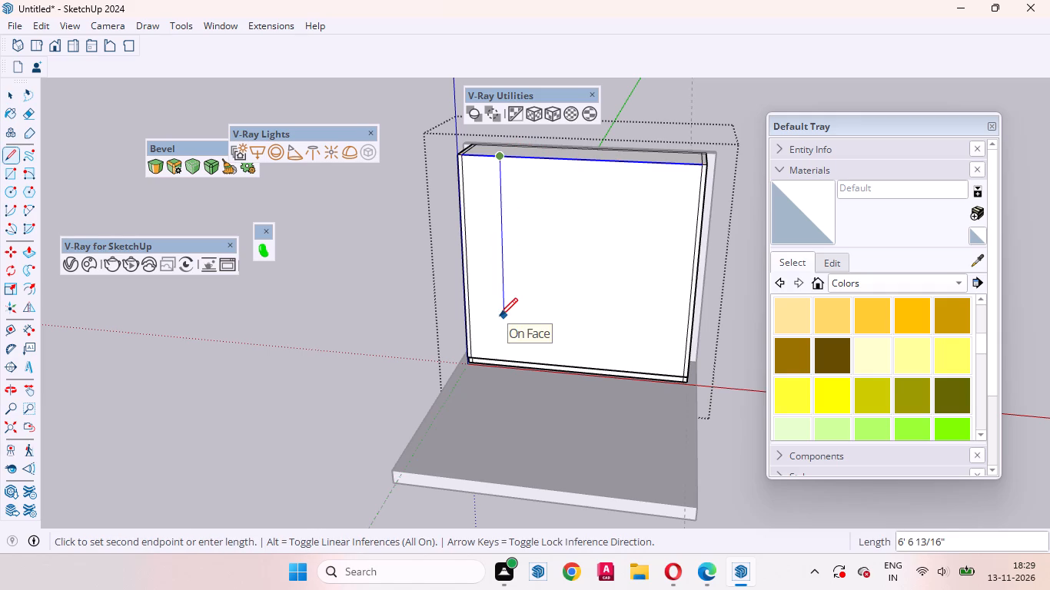
click(504, 356)
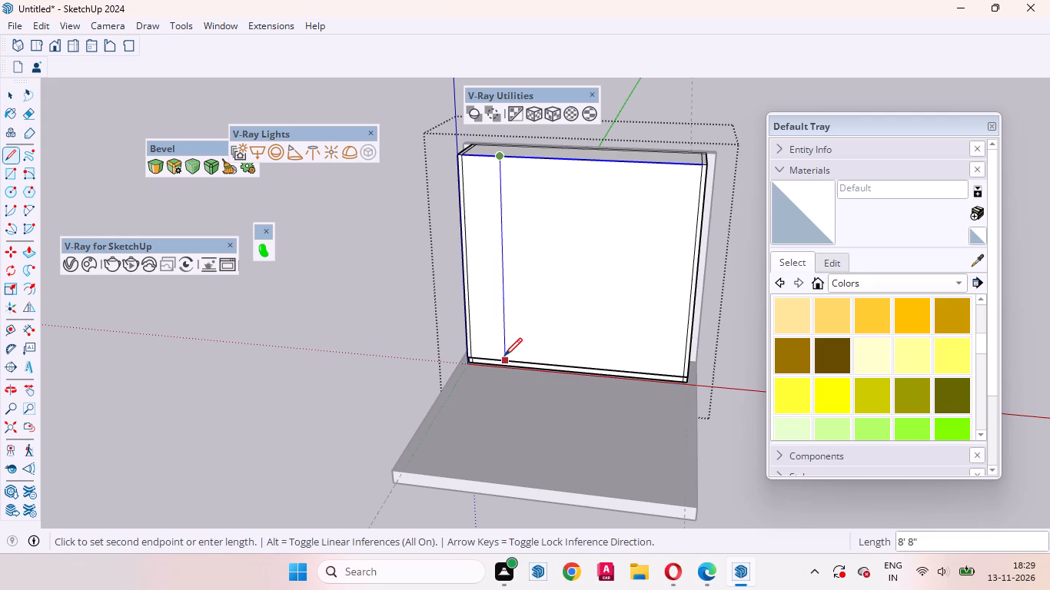
click(533, 161)
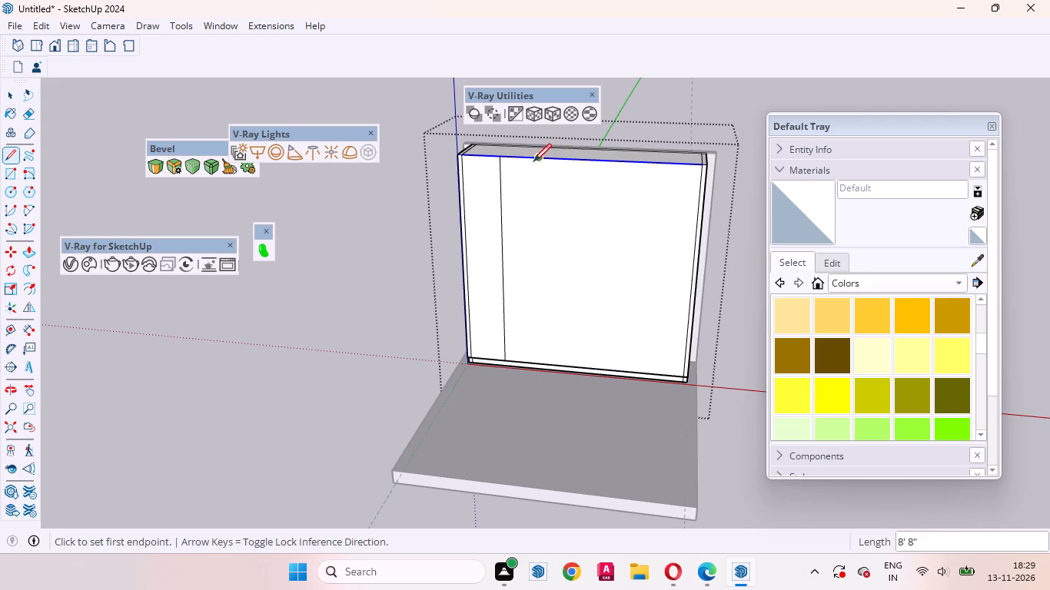
click(535, 366)
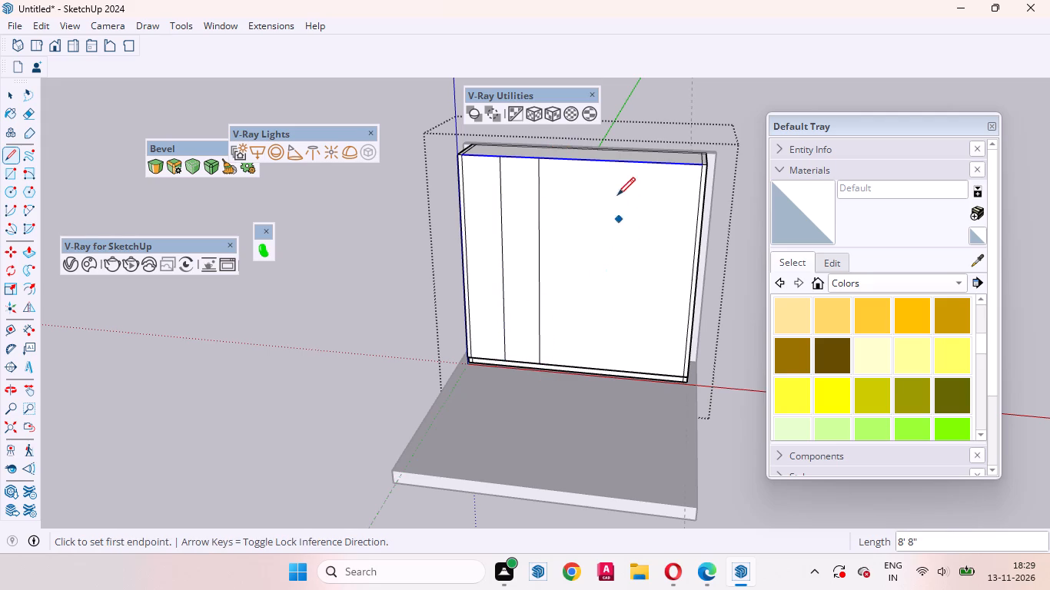
click(623, 161)
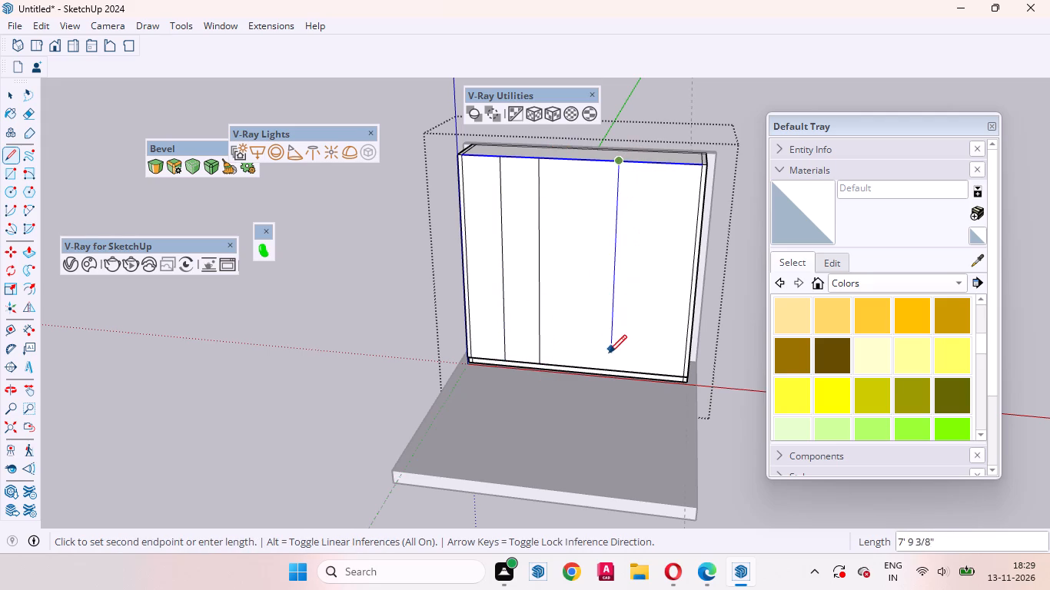
click(609, 364)
click(574, 160)
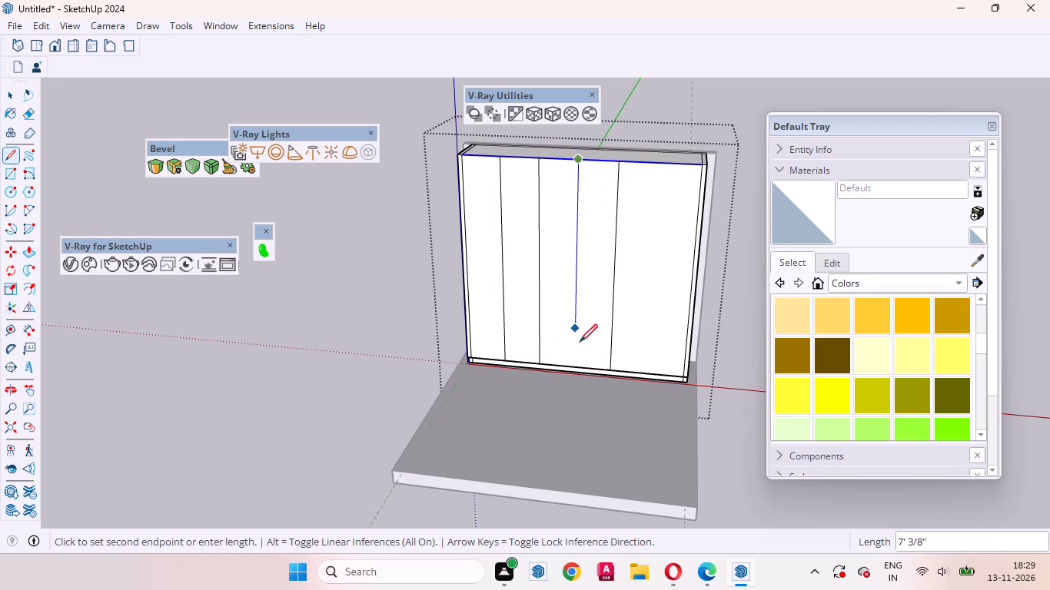
click(578, 362)
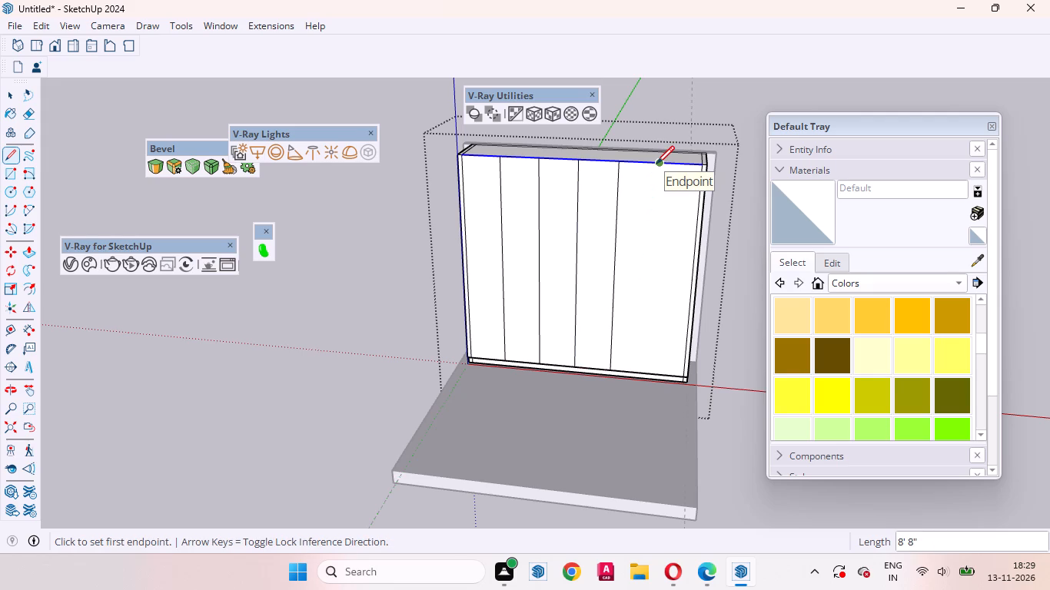
click(656, 164)
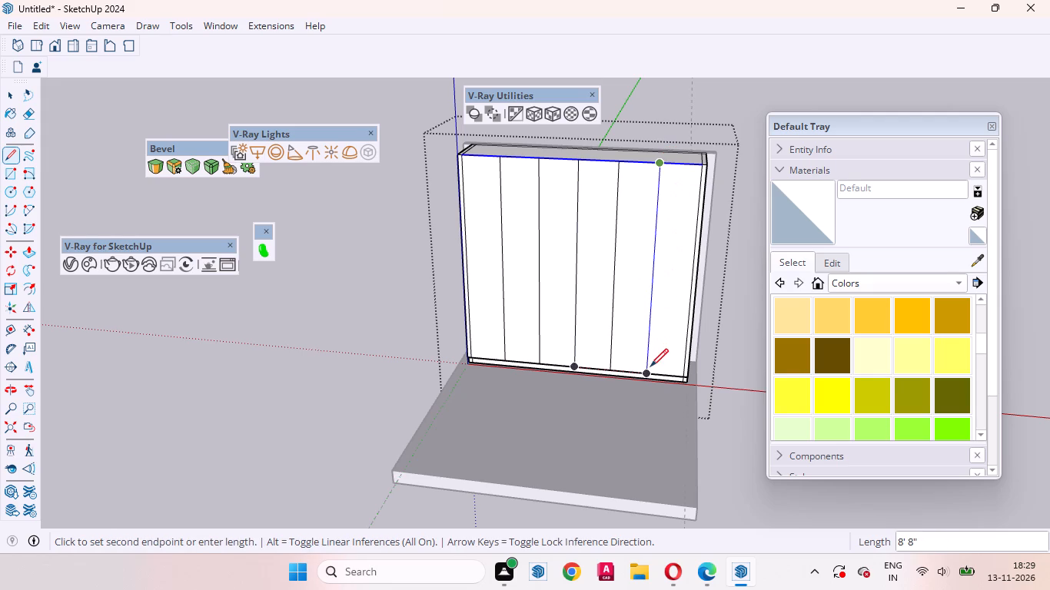
click(650, 368)
key(space)
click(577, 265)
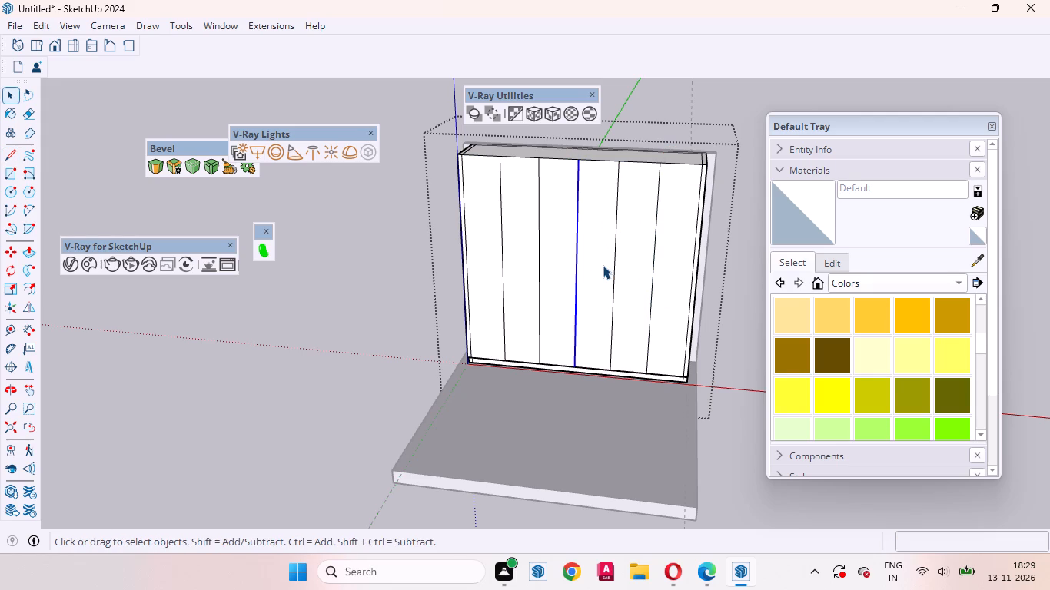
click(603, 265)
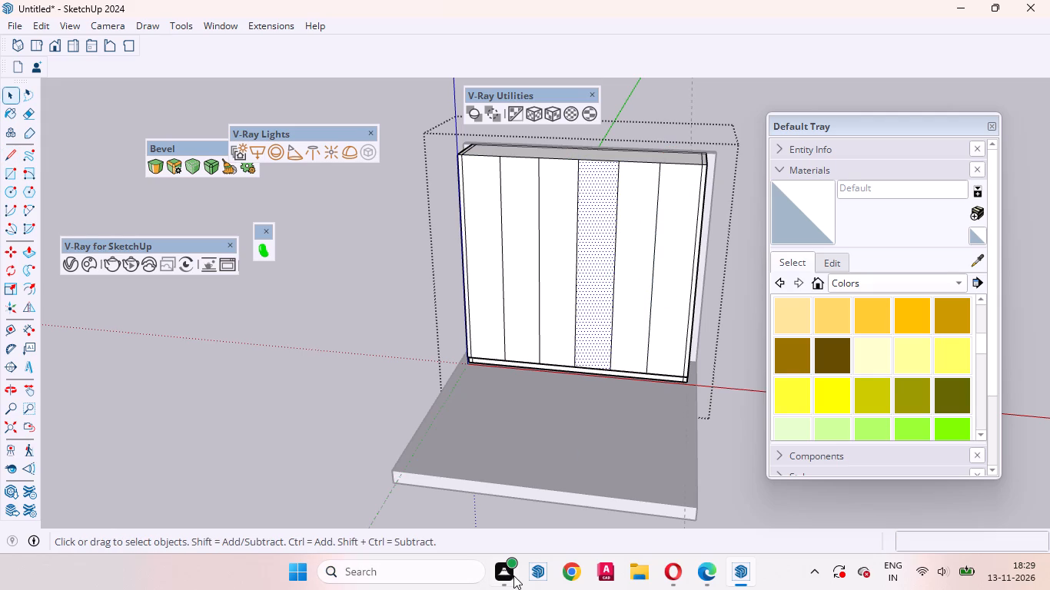
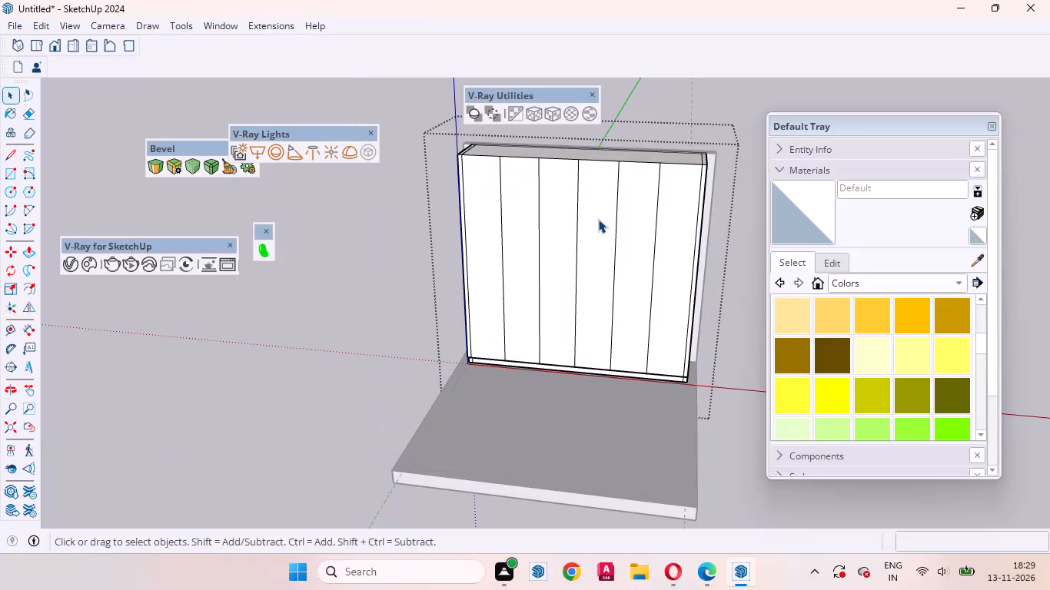
Check the vertical divisions on the wardrobe's front by selecting their faces one after another.
click(598, 219)
click(640, 225)
click(676, 225)
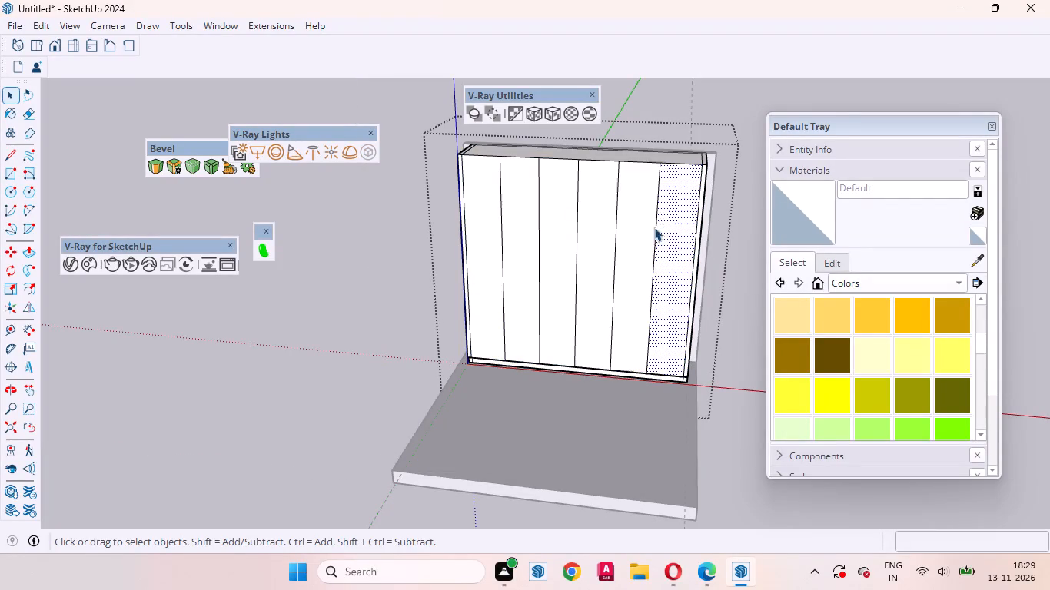
click(573, 224)
click(525, 217)
click(598, 216)
click(643, 216)
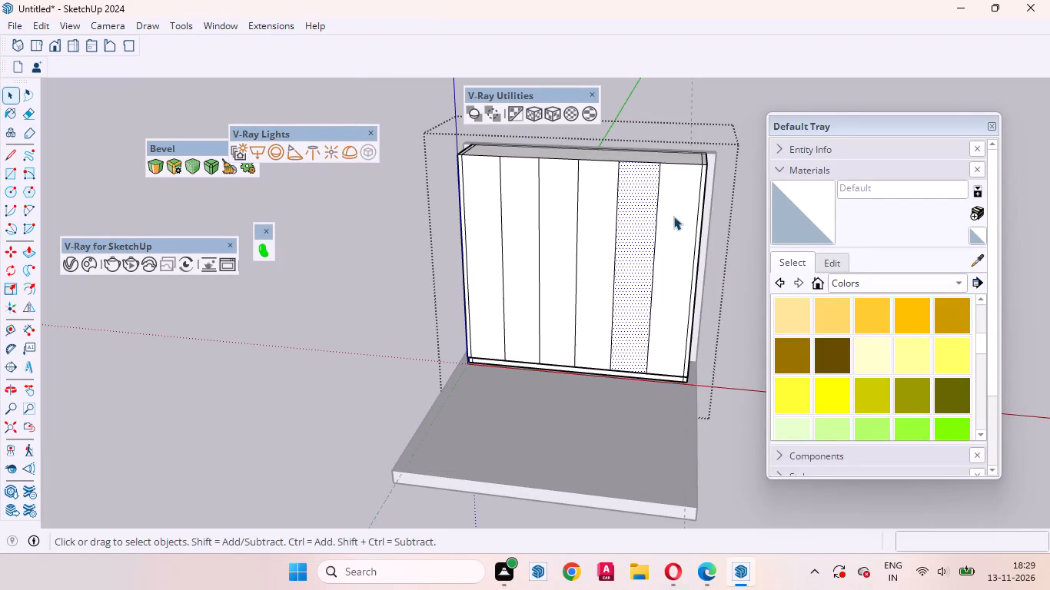
click(674, 216)
click(608, 227)
click(568, 230)
click(535, 224)
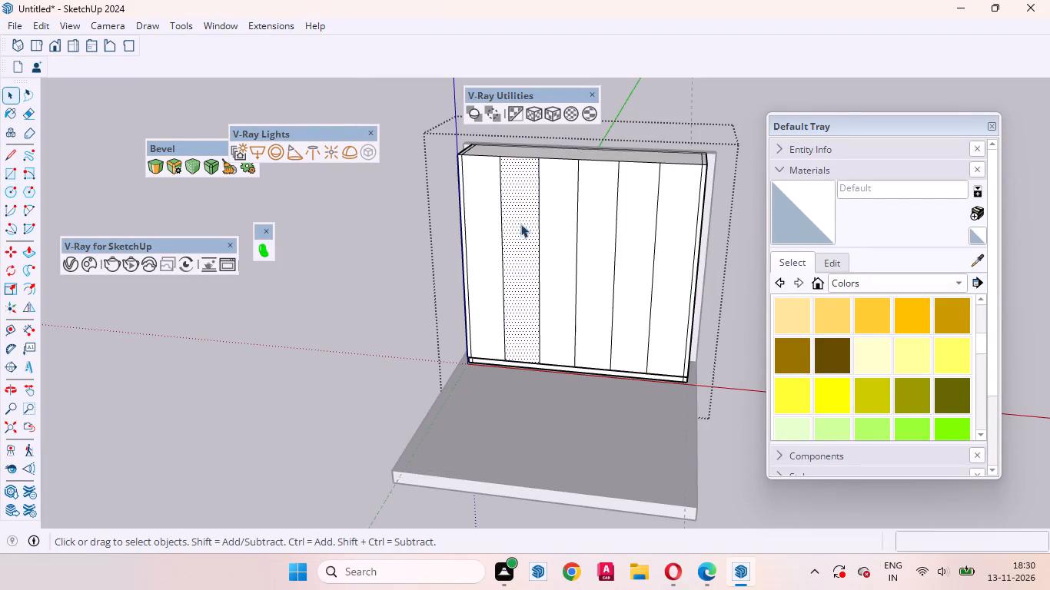
click(499, 224)
click(584, 227)
click(624, 229)
click(644, 231)
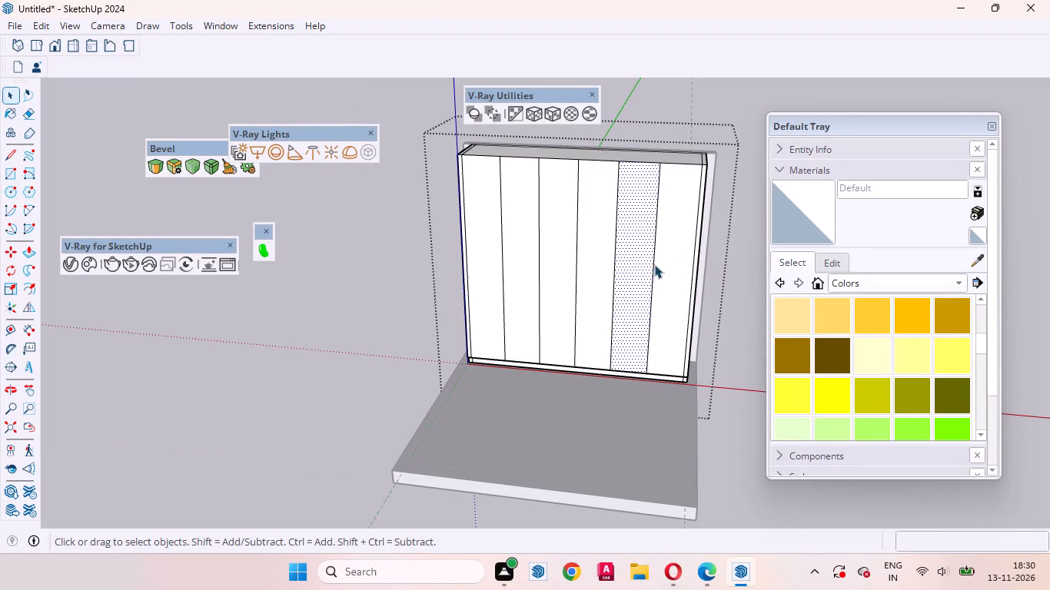
click(678, 254)
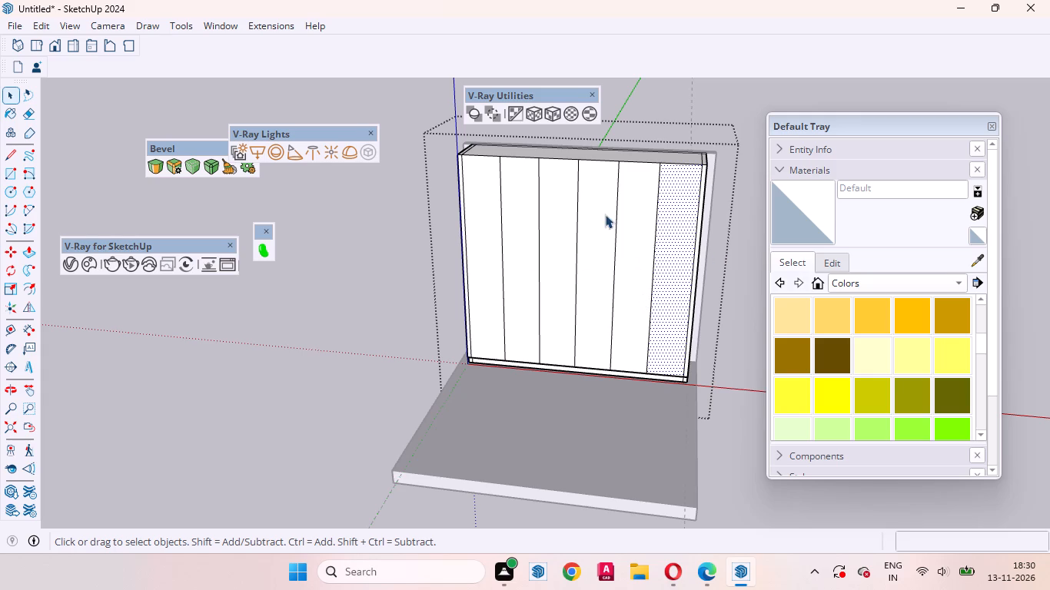
Place horizontal guides on the wardrobe front 24 inches above the divisions' bottom line and 24 inches below the top edge.
scroll(698, 303, down, 1)
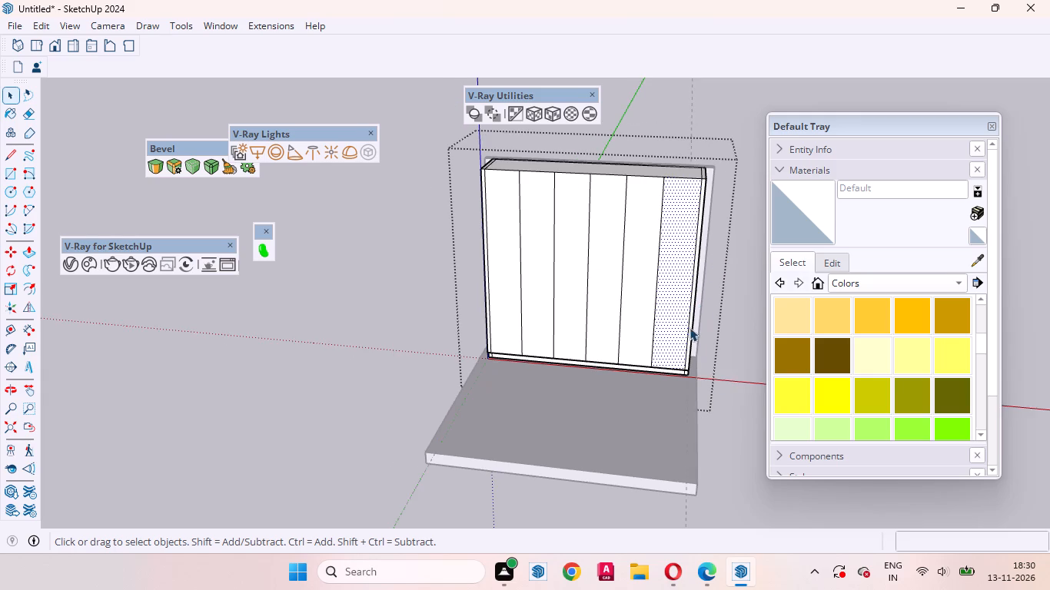
middle_drag(684, 330, 489, 276)
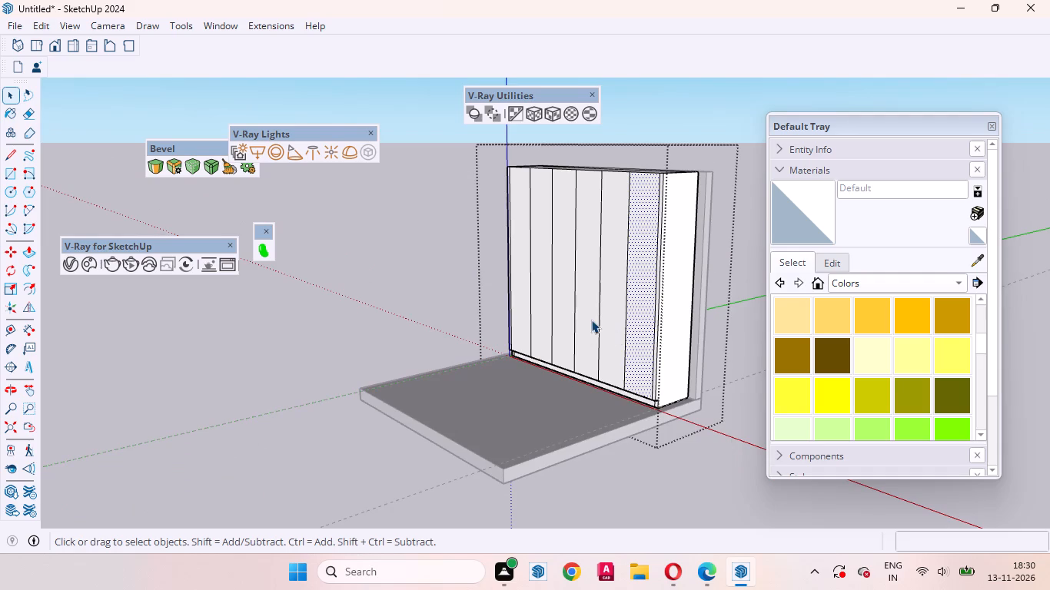
scroll(591, 320, up, 2)
scroll(627, 386, up, 2)
key(t)
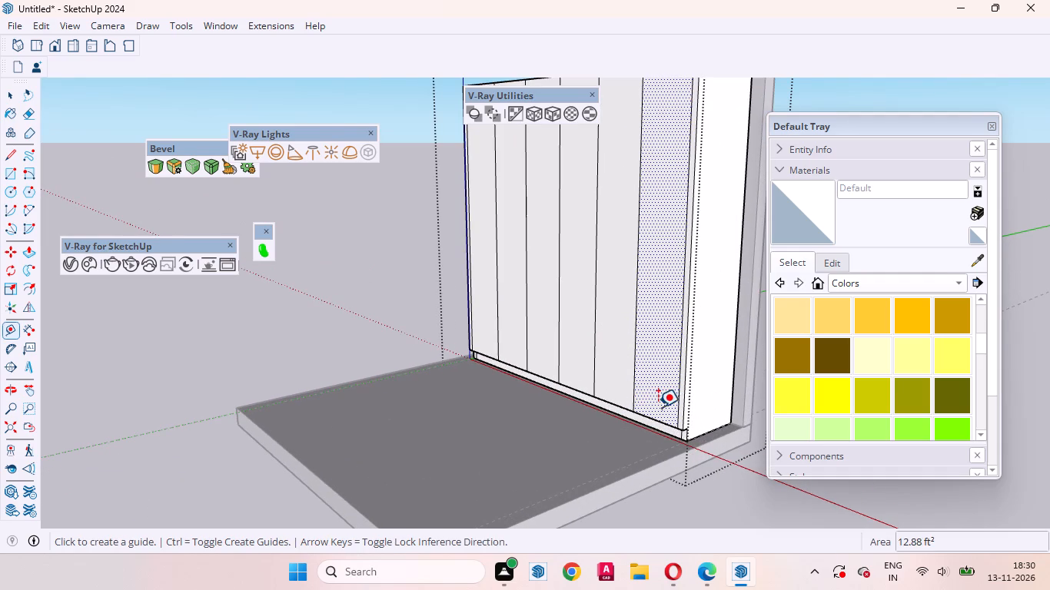
click(651, 419)
text(24)
key(Return)
scroll(679, 464, down, 3)
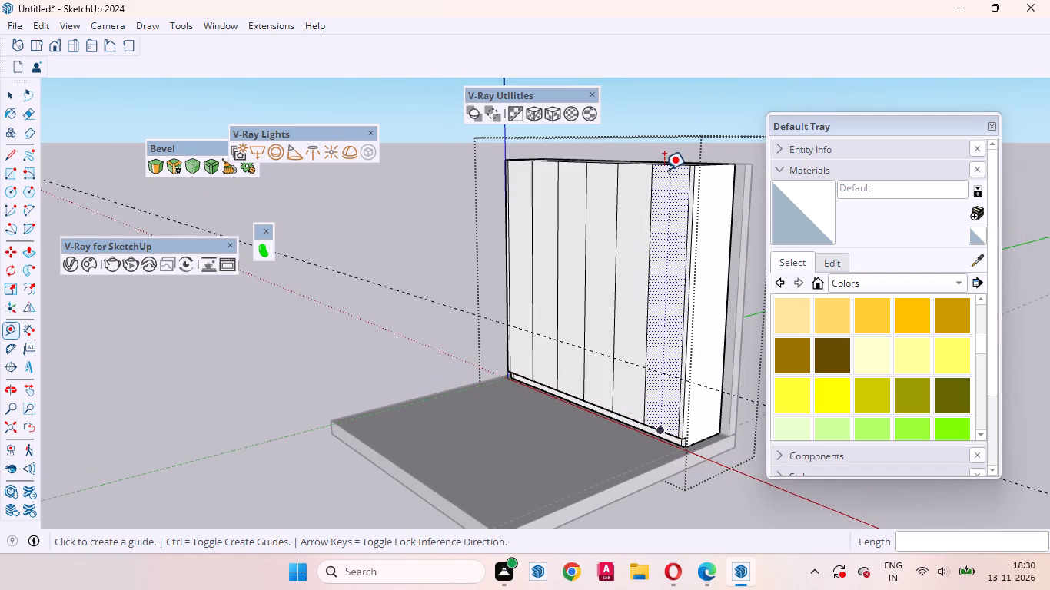
click(664, 165)
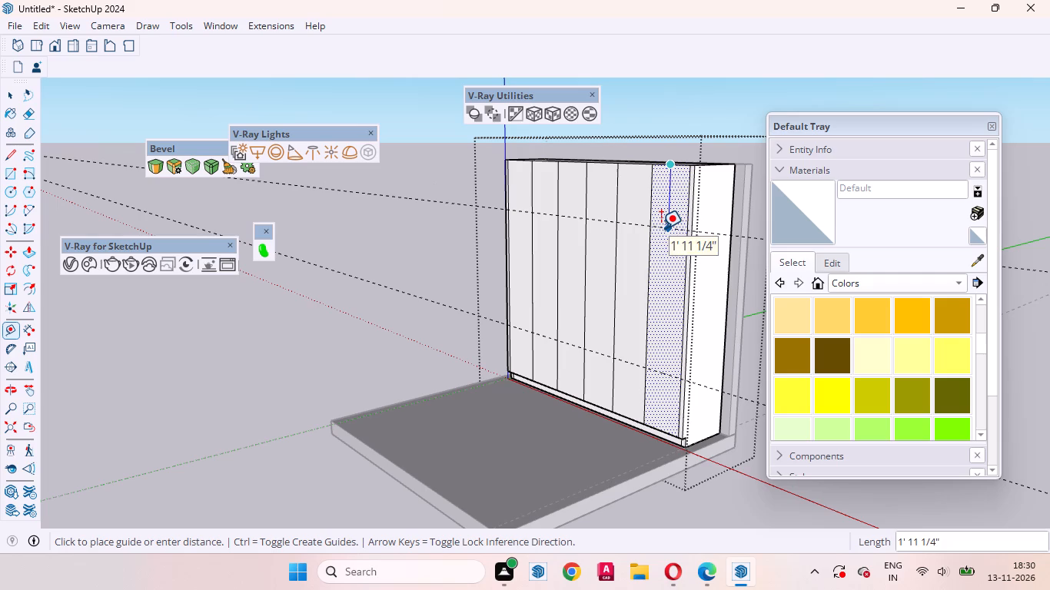
text(24)
key(Return)
key(space)
Add a horizontal guide 16 inches above the bottom line of the front divisions.
middle_drag(598, 247, 725, 293)
scroll(630, 218, down, 4)
middle_drag(579, 262, 670, 251)
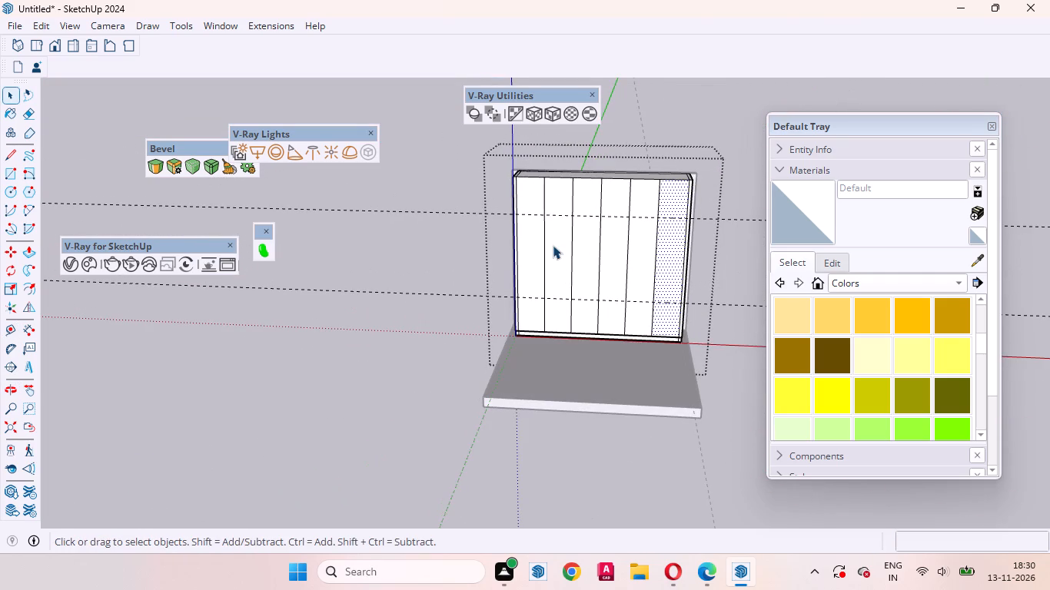
scroll(507, 215, down, 1)
middle_drag(530, 227, 527, 193)
middle_drag(604, 287, 550, 309)
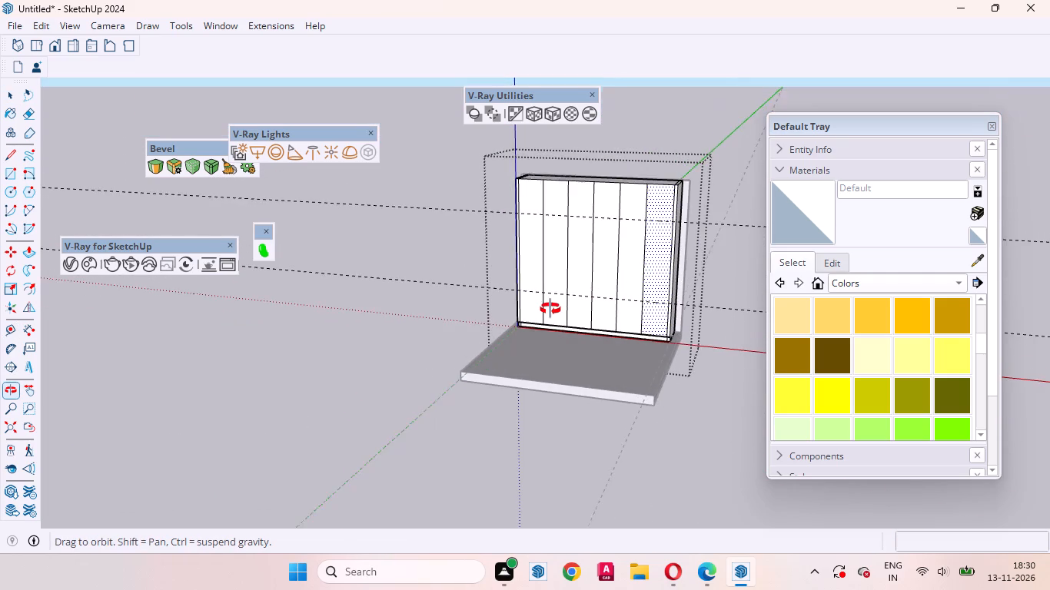
middle_drag(550, 309, 480, 289)
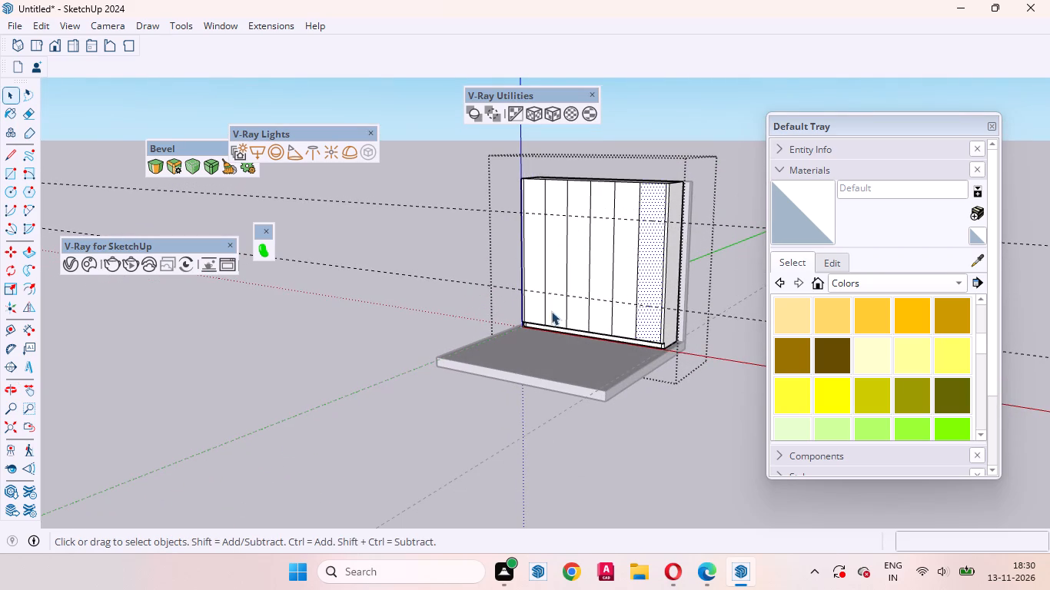
scroll(431, 303, down, 1)
middle_drag(617, 380, 457, 403)
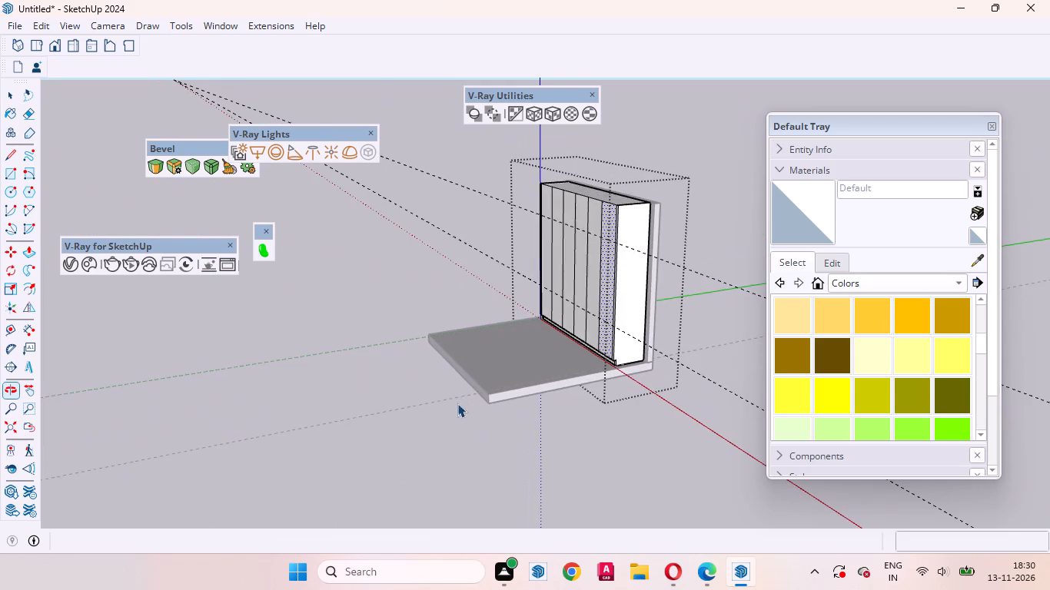
scroll(601, 389, up, 2)
scroll(600, 299, up, 5)
middle_drag(603, 351, 582, 361)
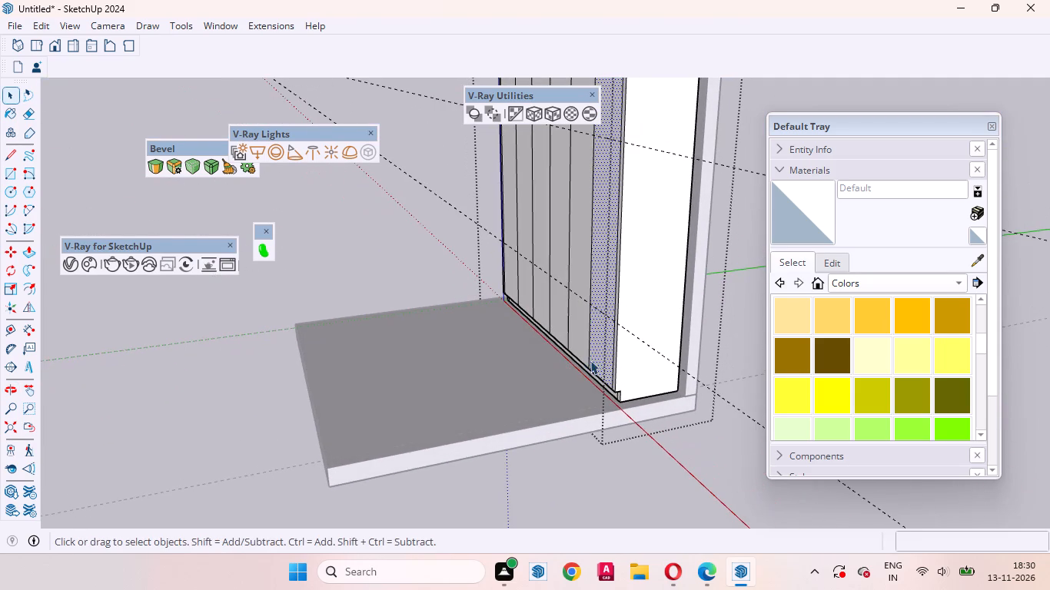
key(t)
scroll(594, 357, up, 6)
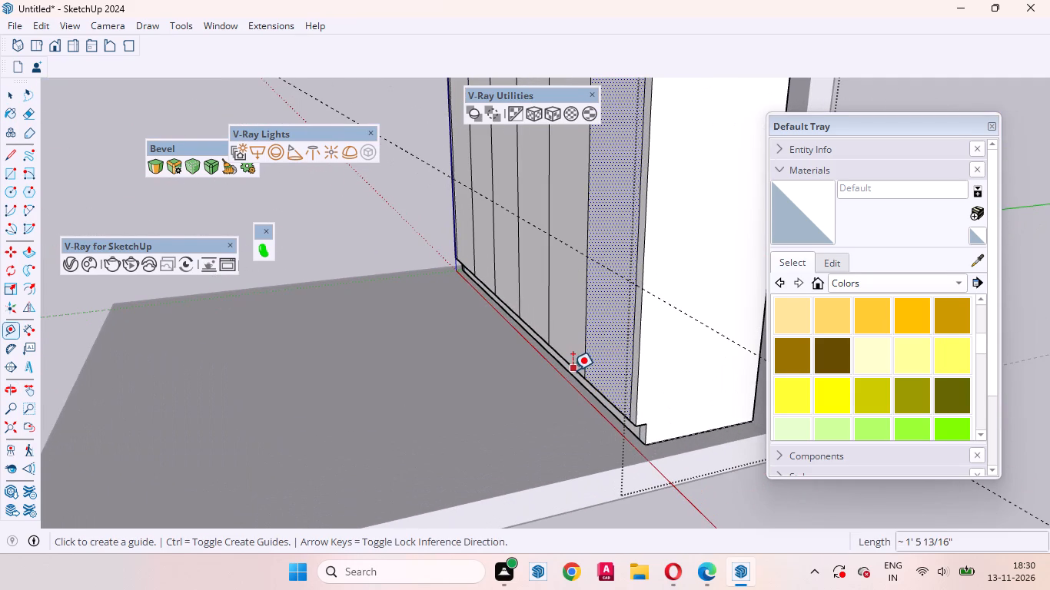
click(573, 370)
text(16)
key(shift+Return)
key(space)
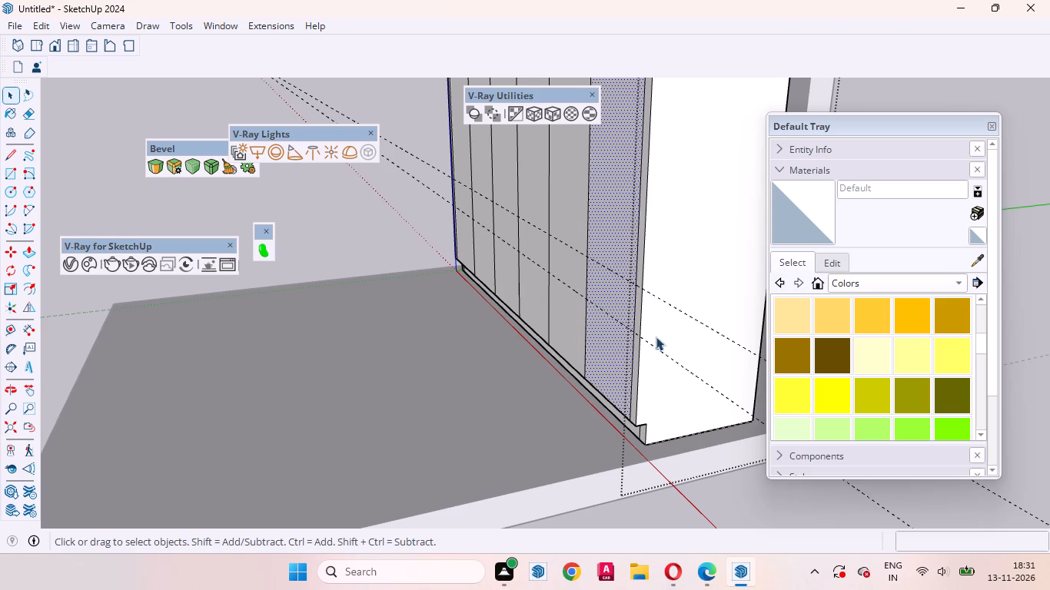
Add a horizontal guide 6 inches below the upper guide on the wardrobe front.
scroll(692, 337, down, 1)
scroll(540, 346, down, 1)
scroll(550, 352, up, 1)
scroll(559, 356, down, 2)
middle_drag(506, 355, 647, 351)
scroll(591, 374, down, 7)
middle_drag(597, 371, 513, 397)
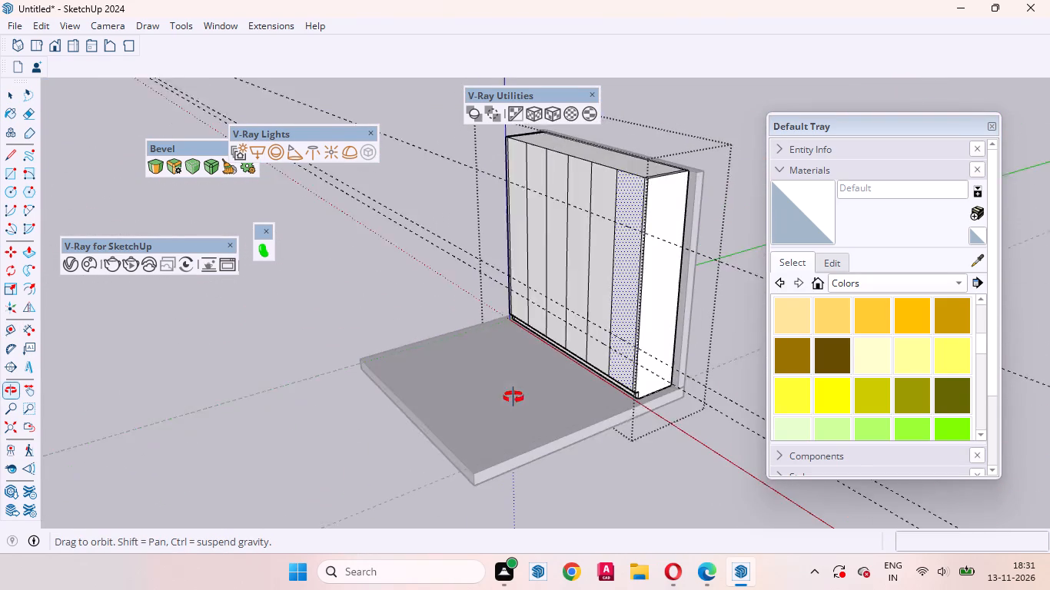
middle_drag(513, 397, 509, 386)
key(t)
scroll(583, 230, up, 6)
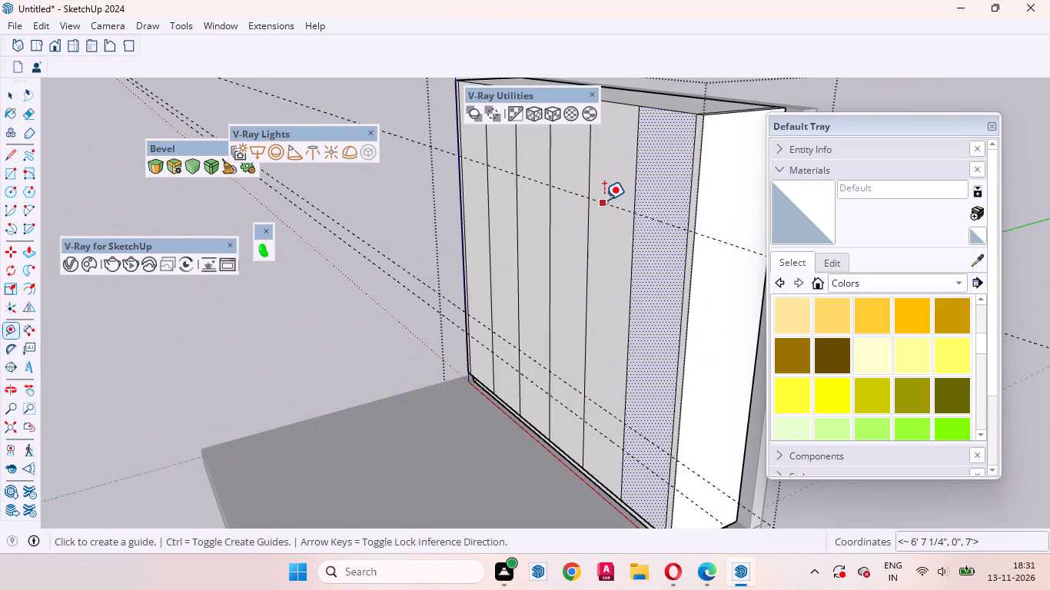
click(604, 200)
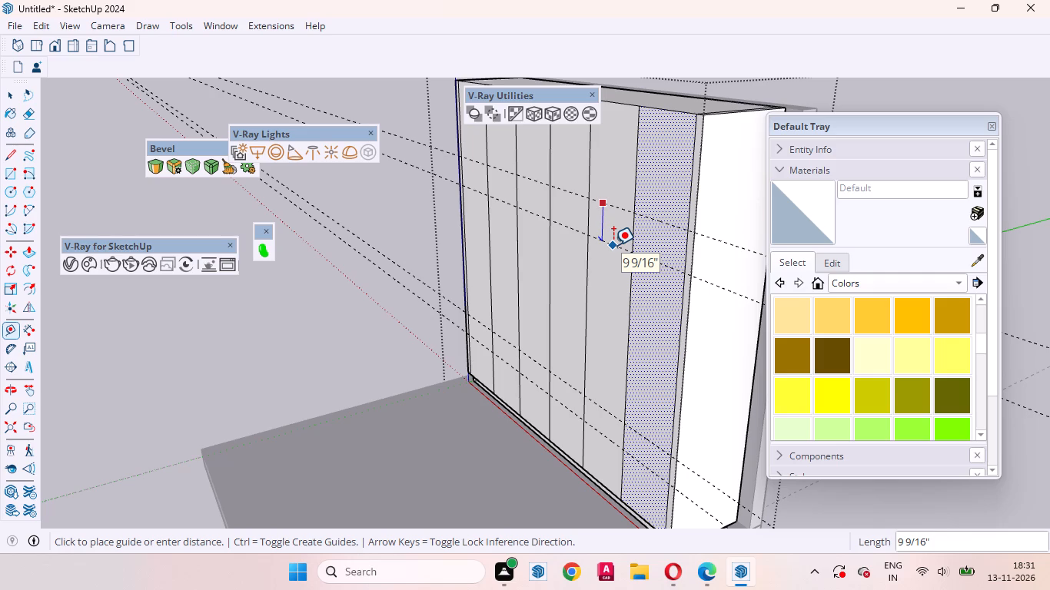
key(6)
key(Return)
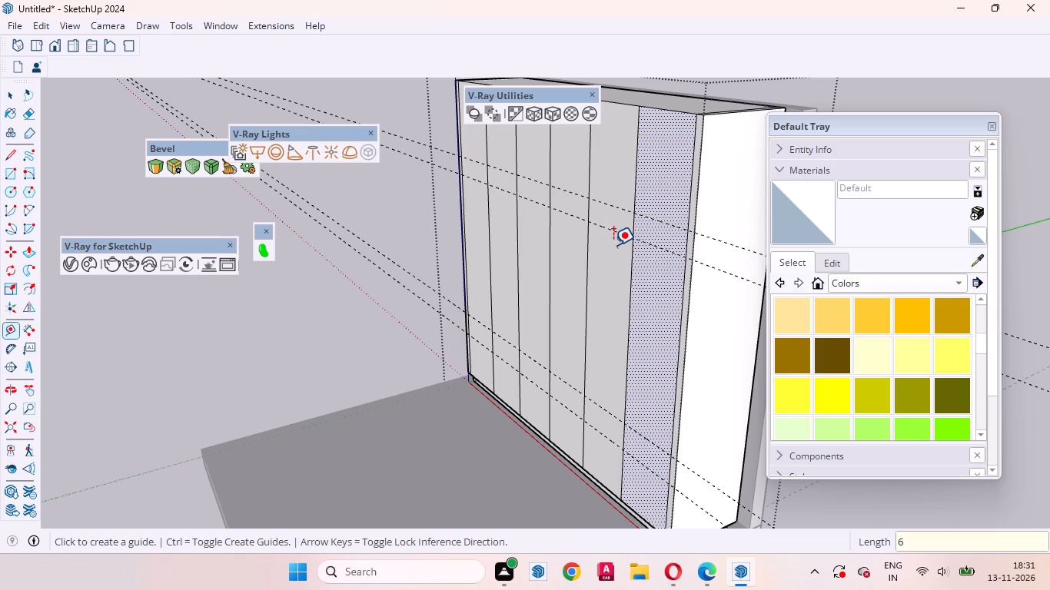
key(space)
Draw 2' 6" high rectangles at the top of the two outermost front divisions, from the lower of the upper guides to the top edge.
middle_drag(596, 230, 799, 214)
scroll(555, 239, down, 7)
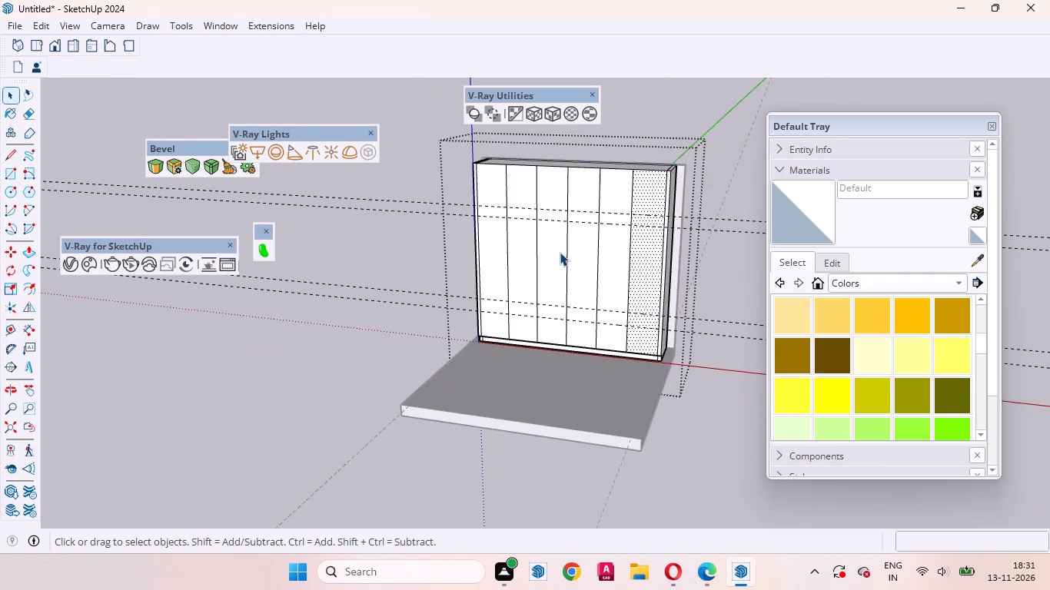
middle_drag(560, 252, 650, 237)
click(496, 264)
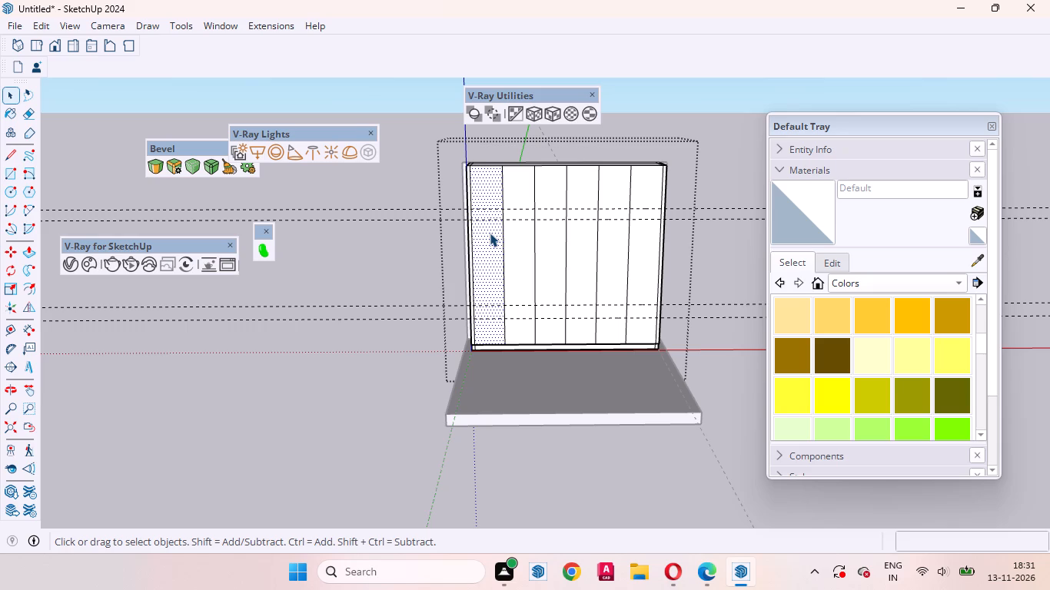
key(r)
scroll(483, 231, up, 3)
click(468, 217)
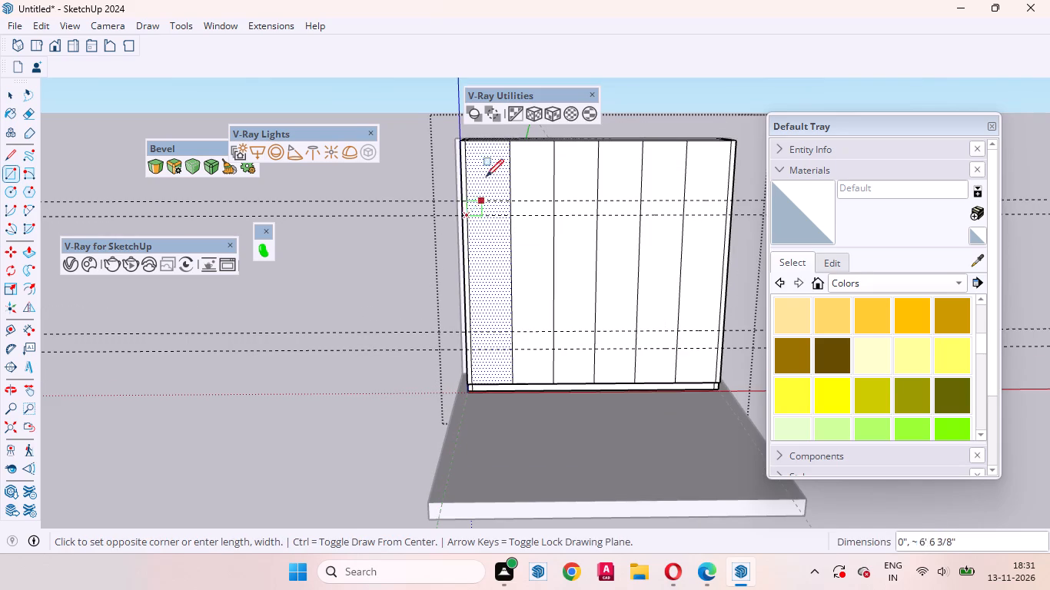
click(509, 142)
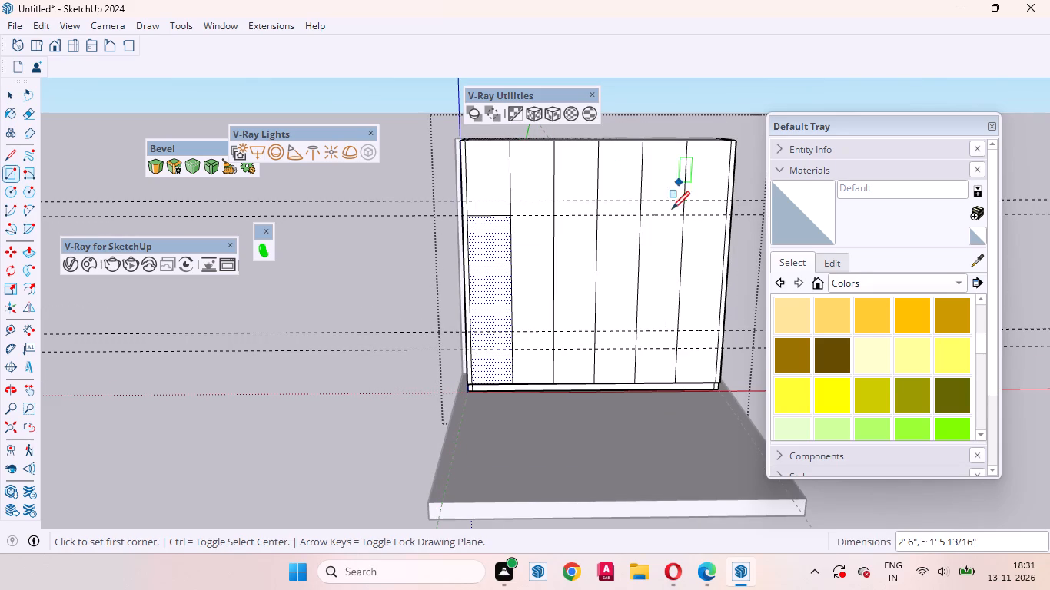
click(684, 217)
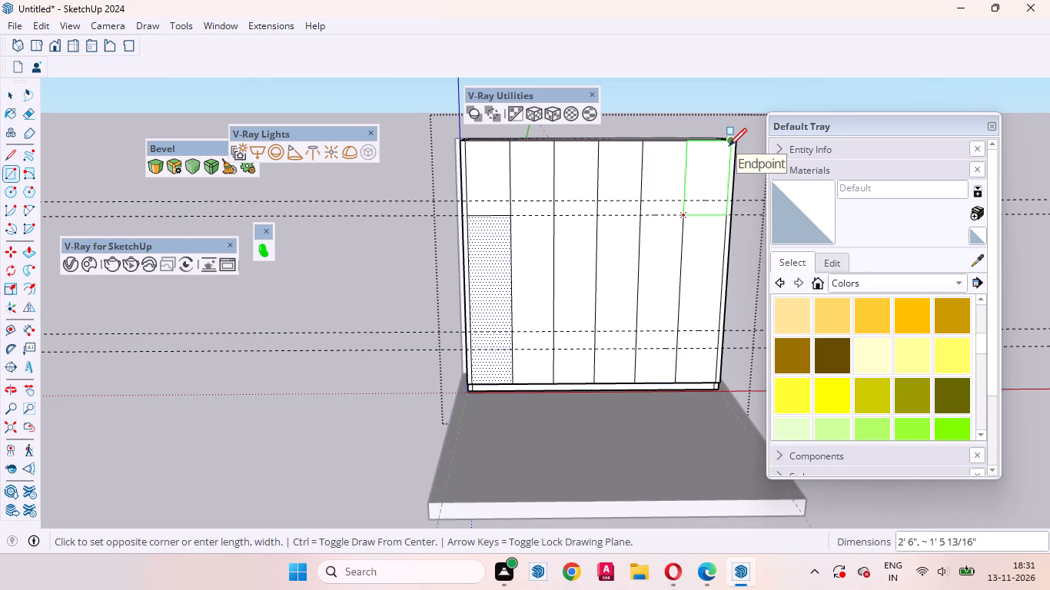
click(729, 146)
Draw a rectangle about 1' 8 3/8" high across the bottom of the rightmost front division.
scroll(703, 397, up, 3)
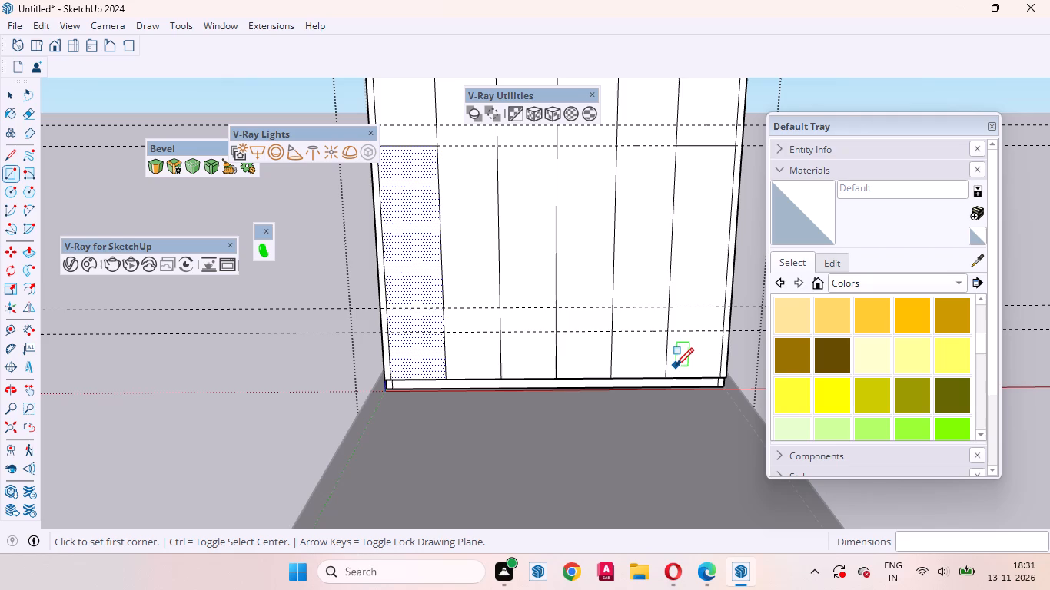
click(668, 376)
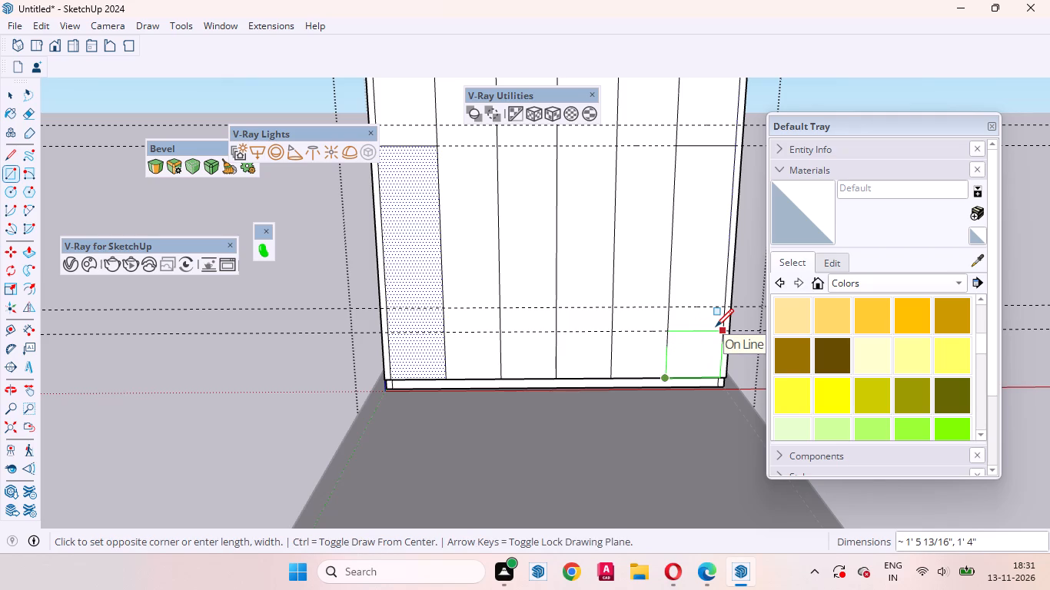
scroll(722, 316, up, 2)
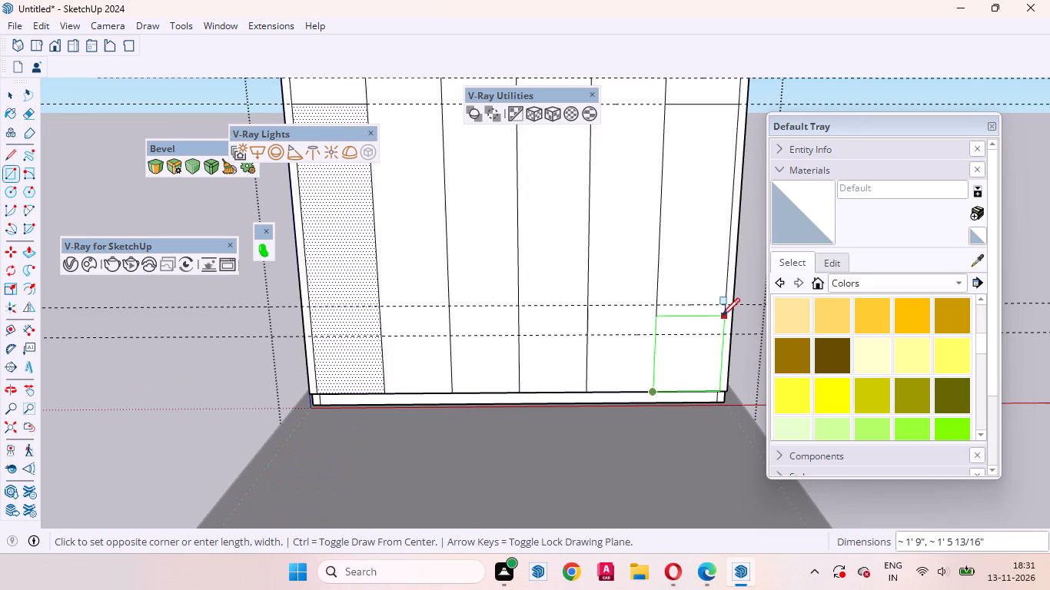
click(723, 318)
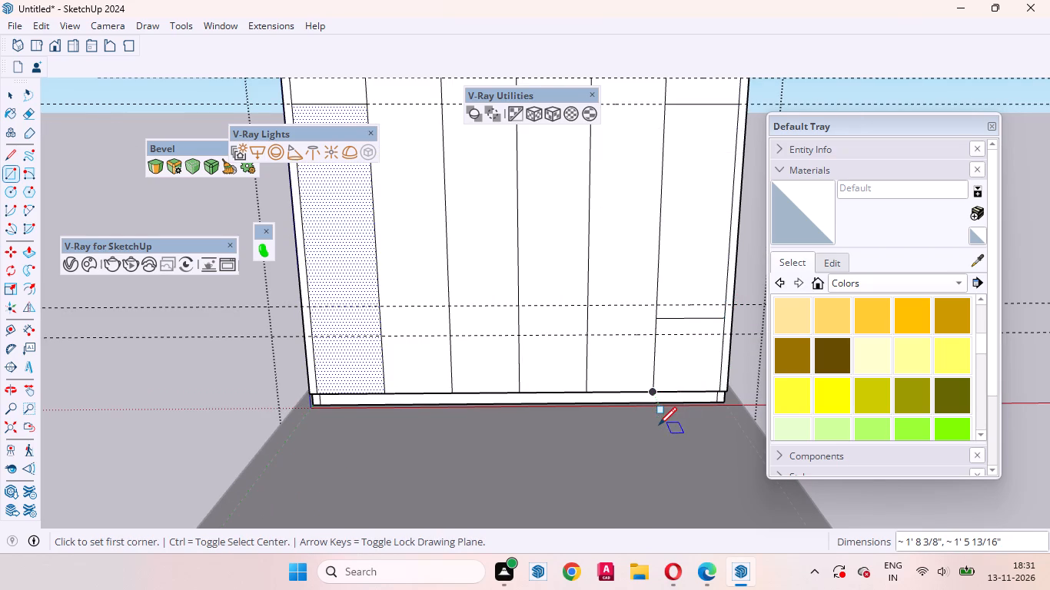
Place a guide along the bottom rectangle's top edge and draw a matching rectangle up to it at the bottom of the leftmost division.
key(t)
click(686, 318)
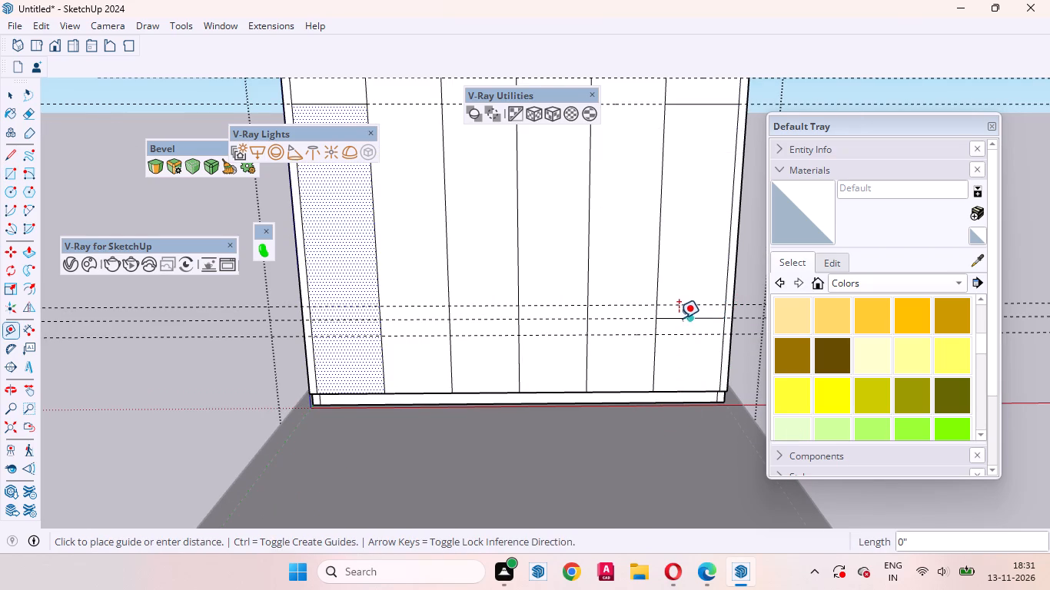
click(676, 318)
scroll(705, 371, down, 2)
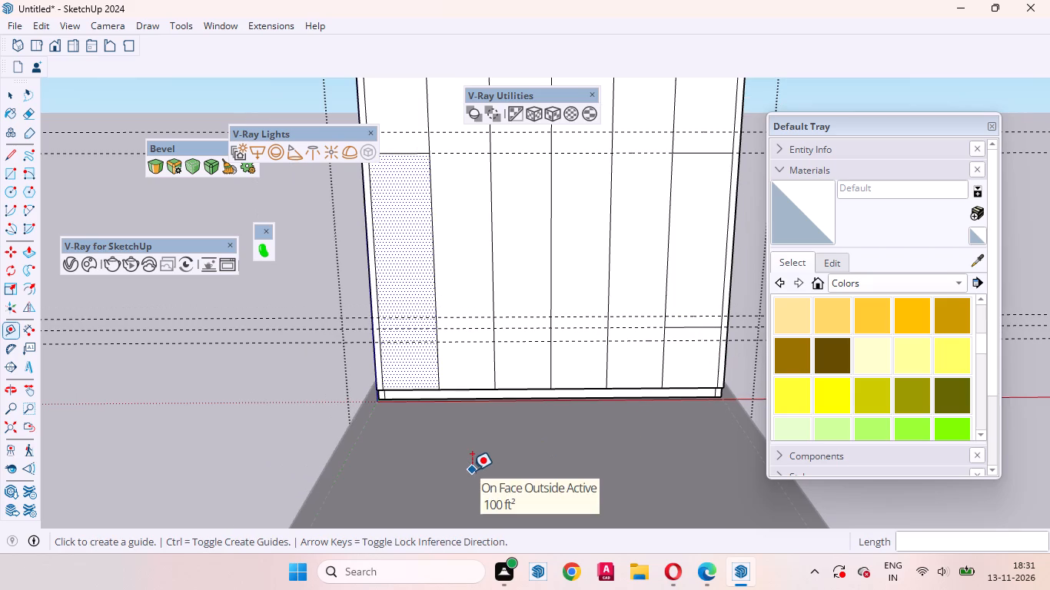
key(r)
scroll(425, 411, up, 3)
click(371, 384)
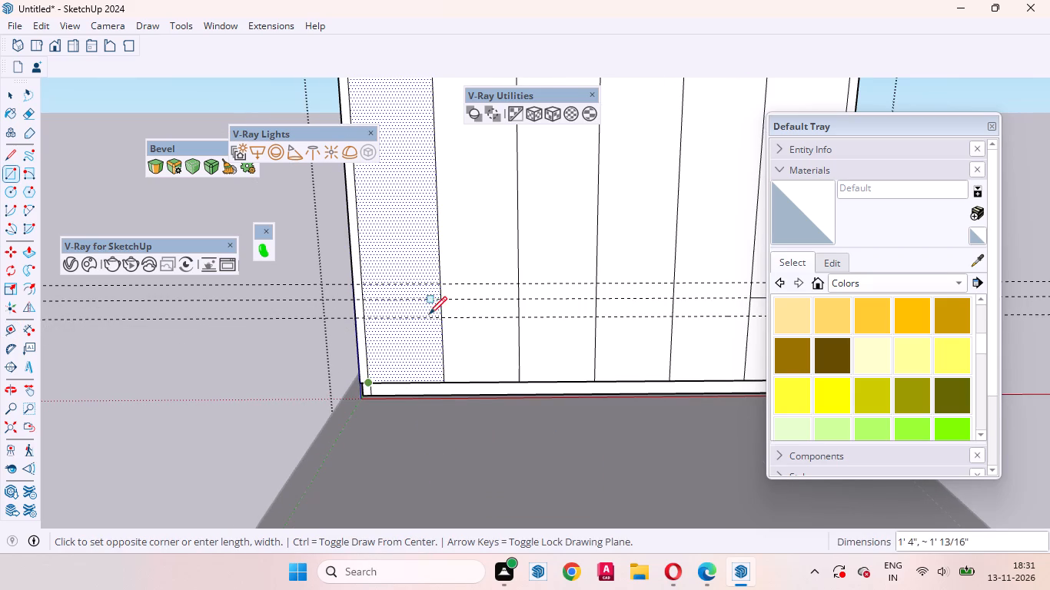
click(436, 301)
key(space)
click(420, 343)
scroll(503, 352, down, 2)
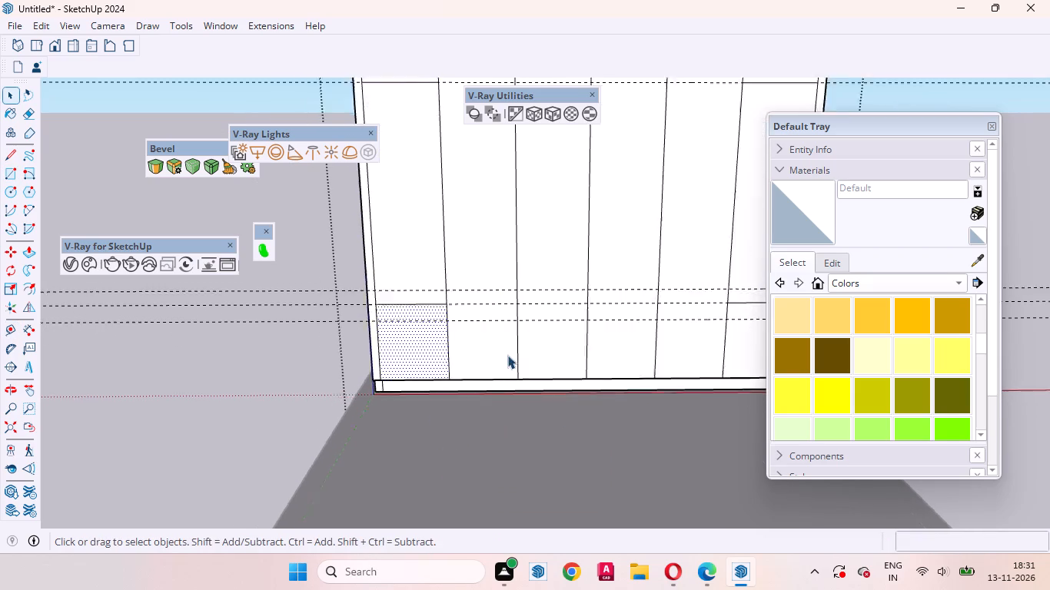
scroll(507, 355, down, 10)
scroll(473, 281, up, 3)
middle_drag(528, 279, 535, 258)
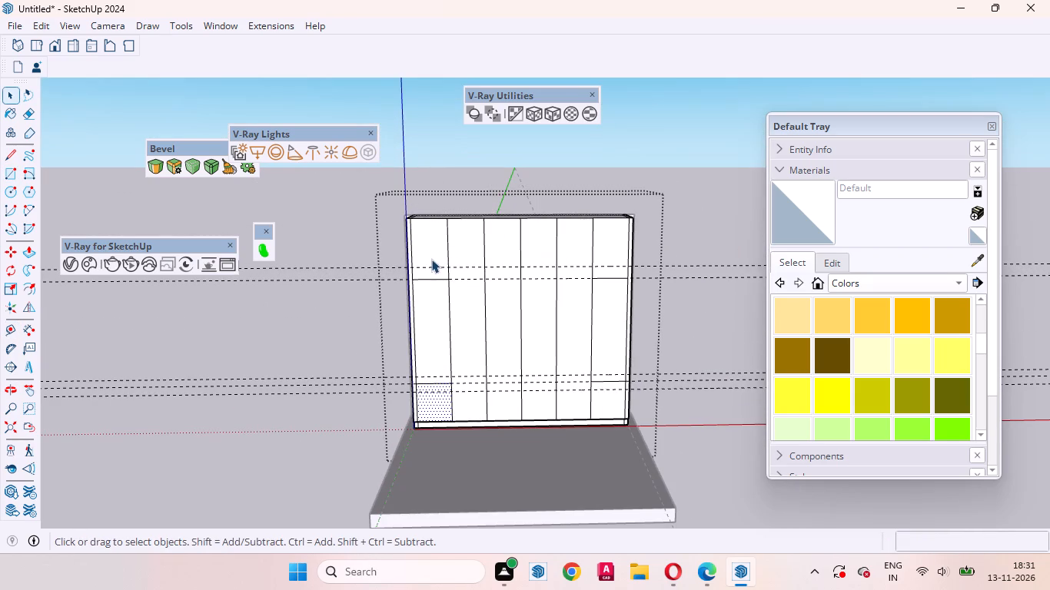
Add vertical guides 1 inch inside the left and right edges of the leftmost front division.
click(431, 259)
click(434, 340)
scroll(384, 296, up, 3)
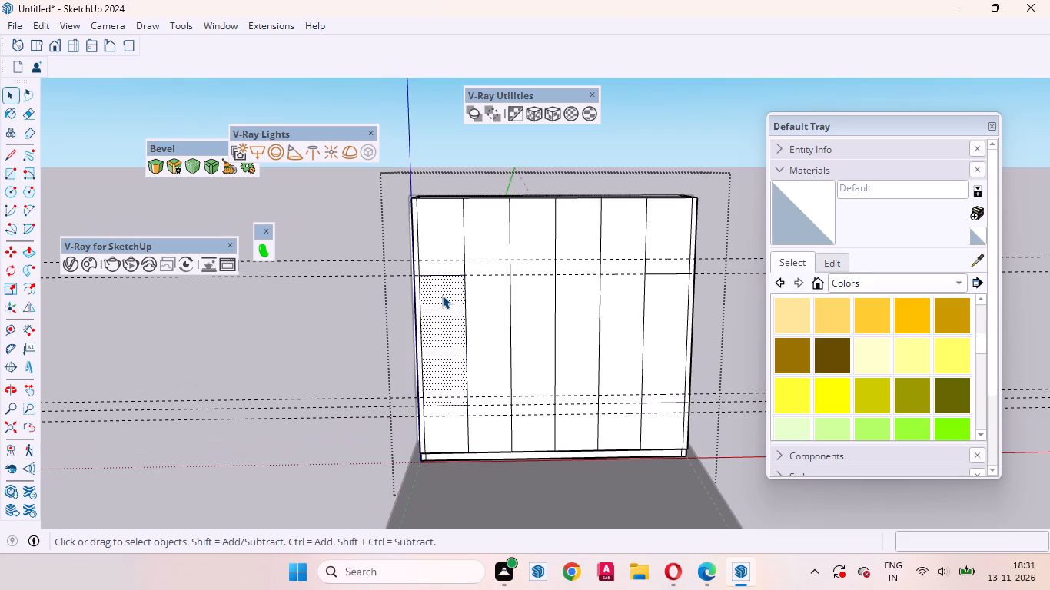
key(t)
scroll(427, 244, up, 4)
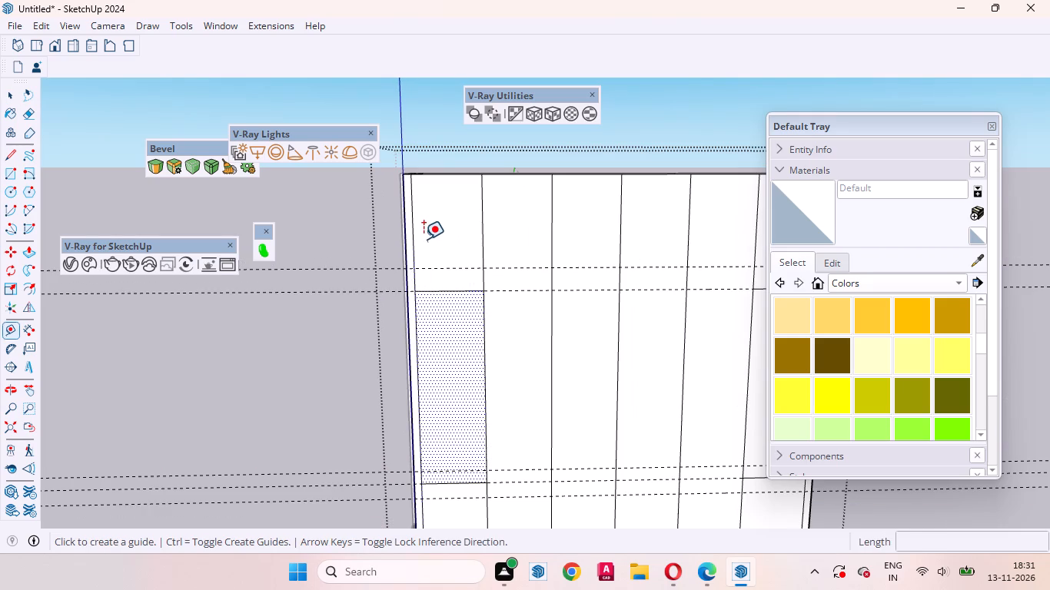
click(413, 235)
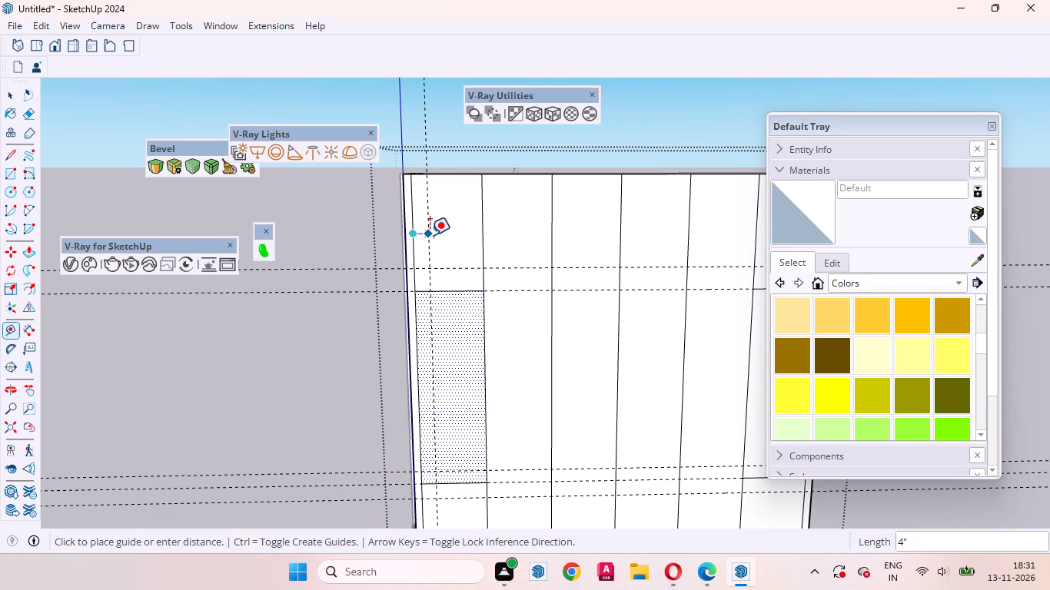
key(1)
key(Return)
click(479, 219)
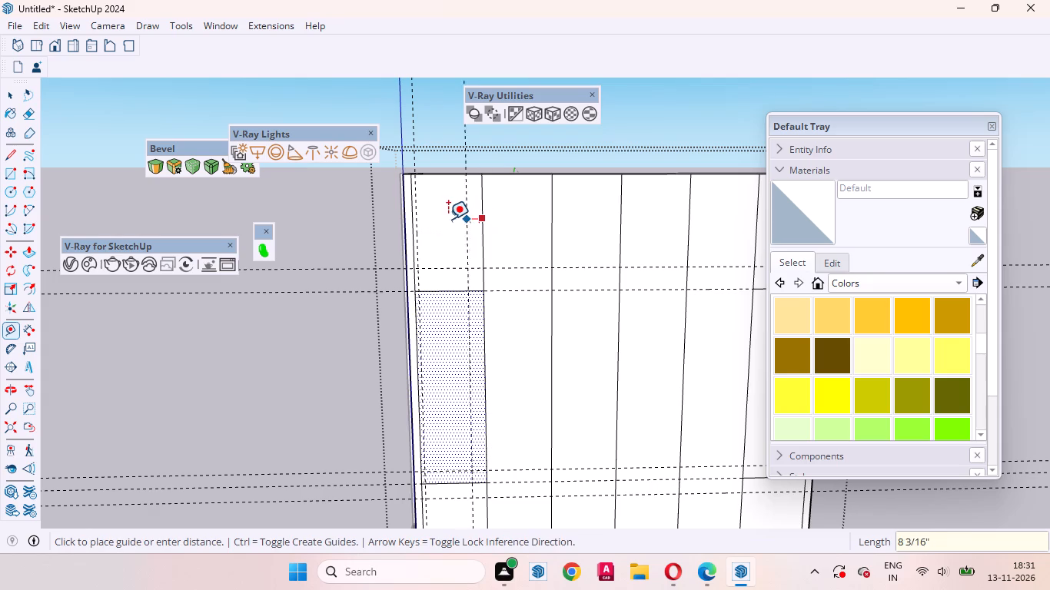
key(1)
key(Return)
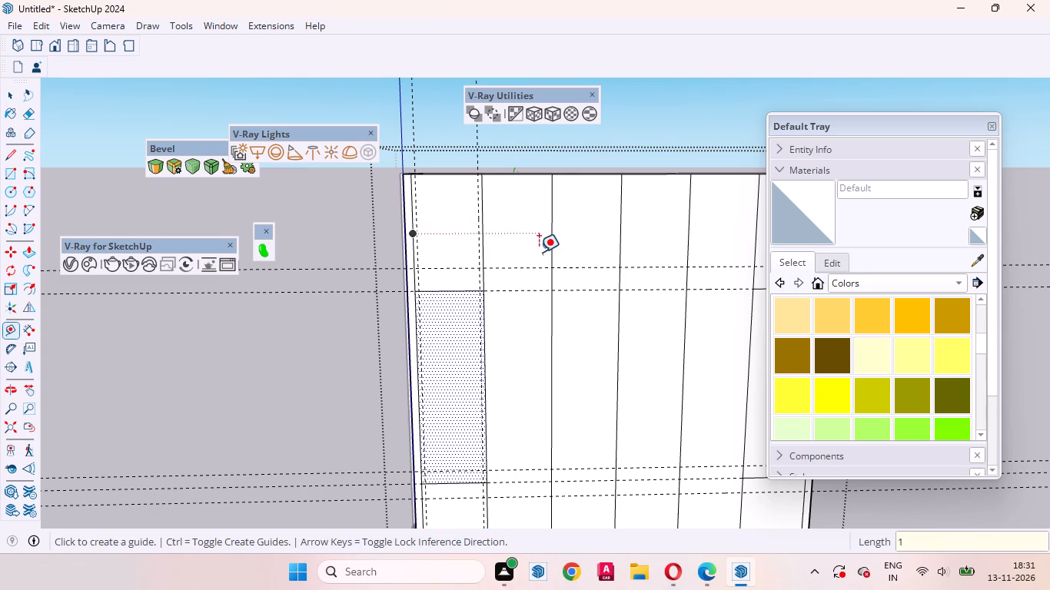
Add a horizontal guide 2 inches below the top edge of the leftmost division's upper compartment.
scroll(549, 348, down, 3)
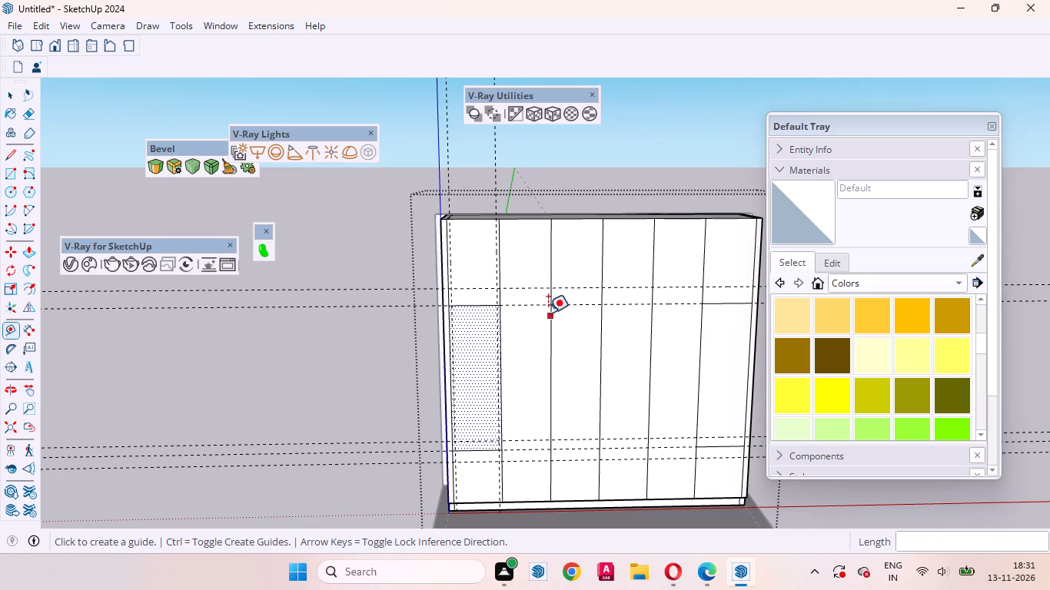
key(space)
click(473, 252)
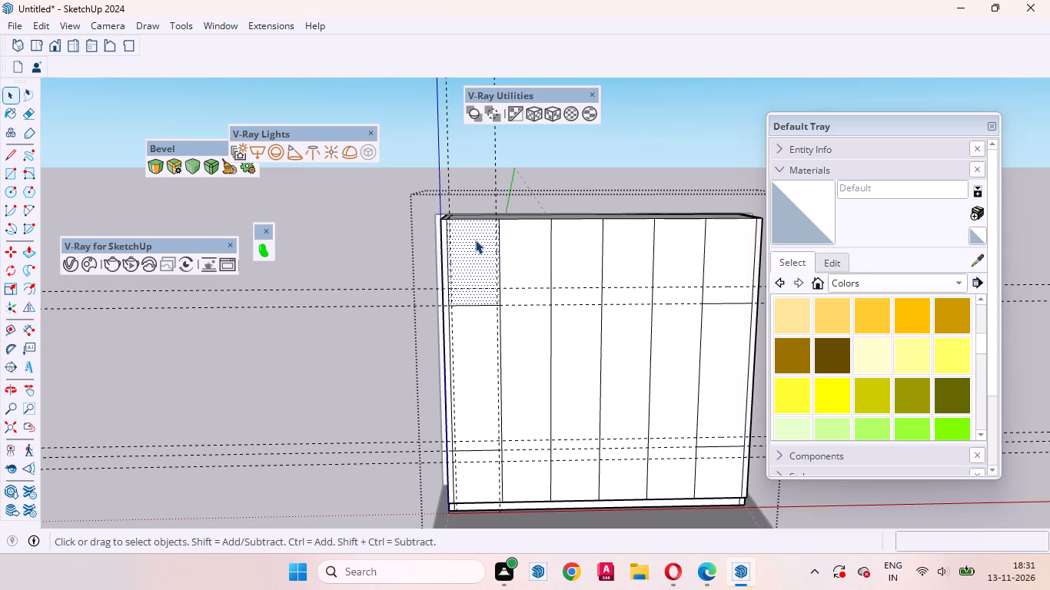
key(t)
scroll(467, 257, up, 3)
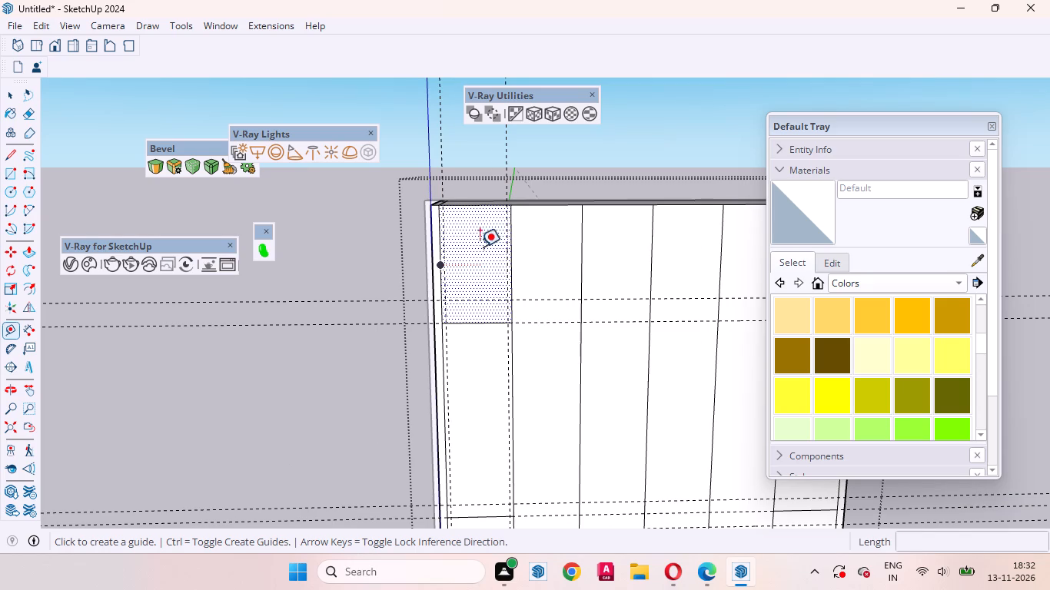
click(476, 208)
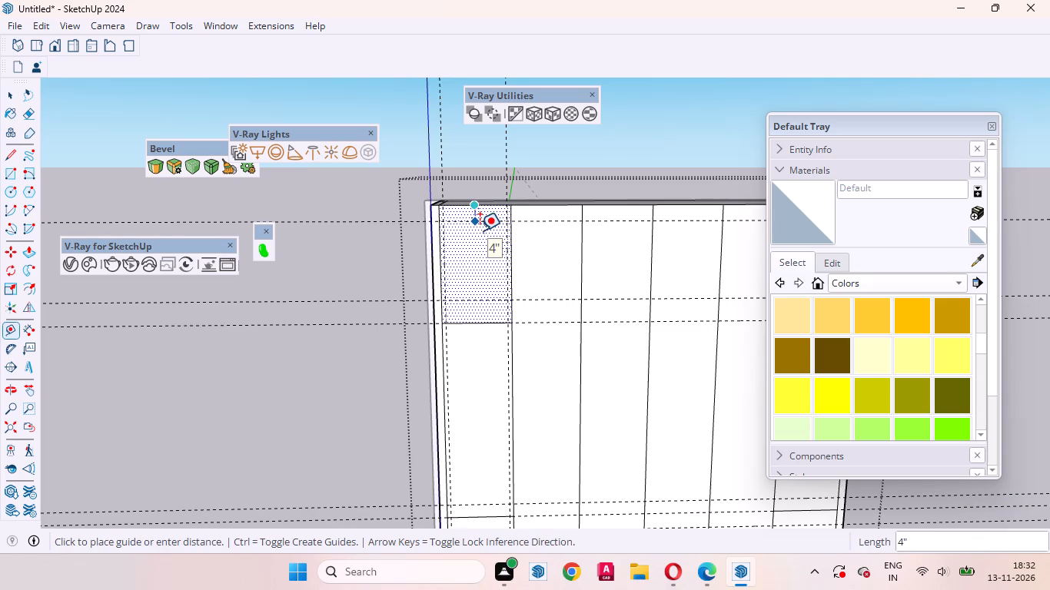
key(2)
key(Return)
Add horizontal guides 1 inch above and 1 inch below the bottom edge of the leftmost division's upper compartment.
scroll(556, 204, down, 3)
scroll(493, 318, up, 2)
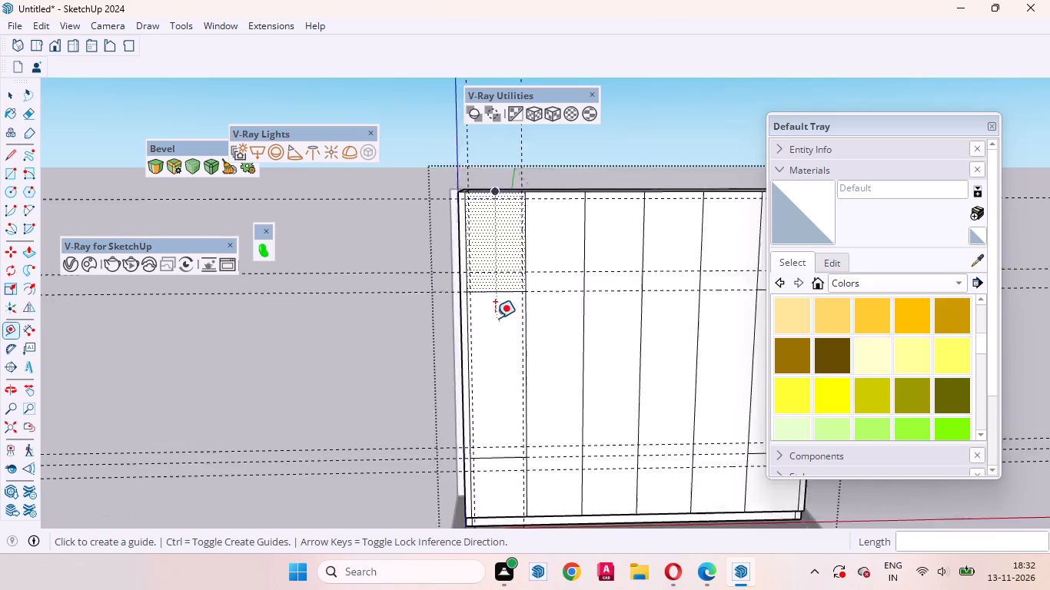
scroll(495, 318, up, 4)
click(511, 283)
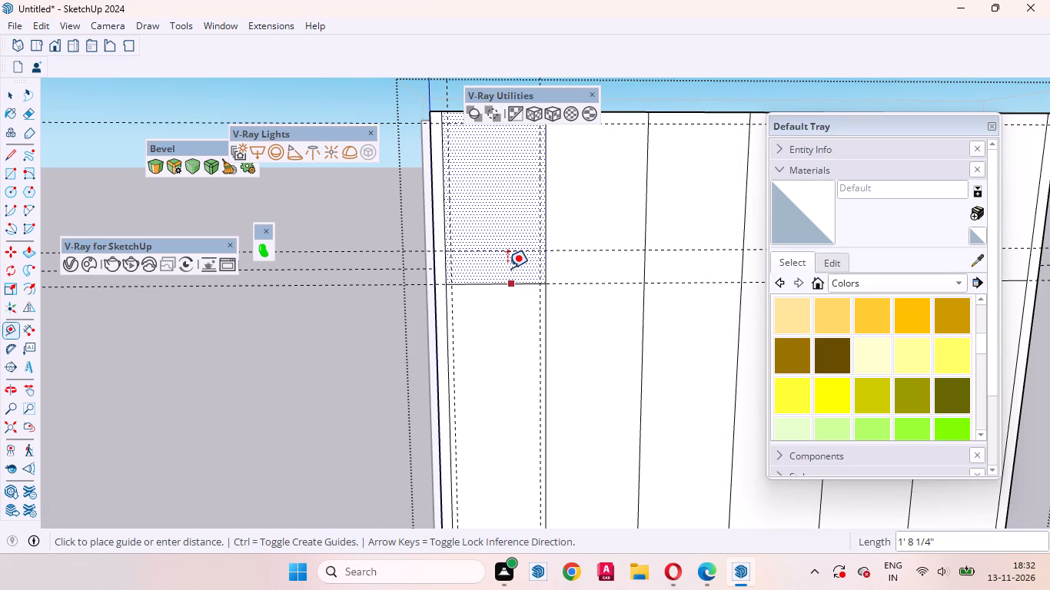
key(Up)
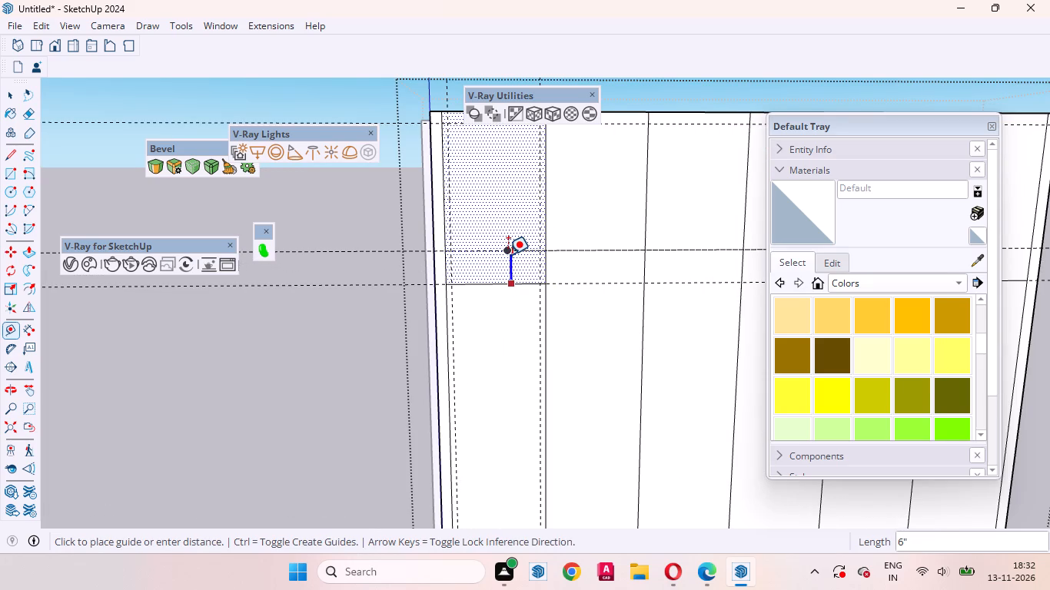
key(1)
key(Return)
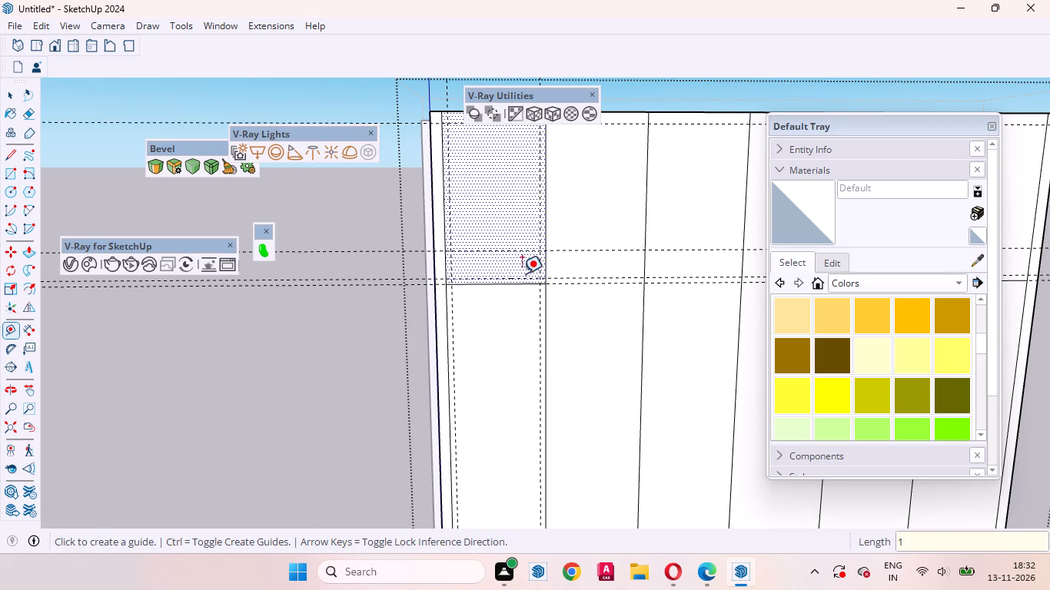
scroll(515, 302, up, 3)
click(504, 280)
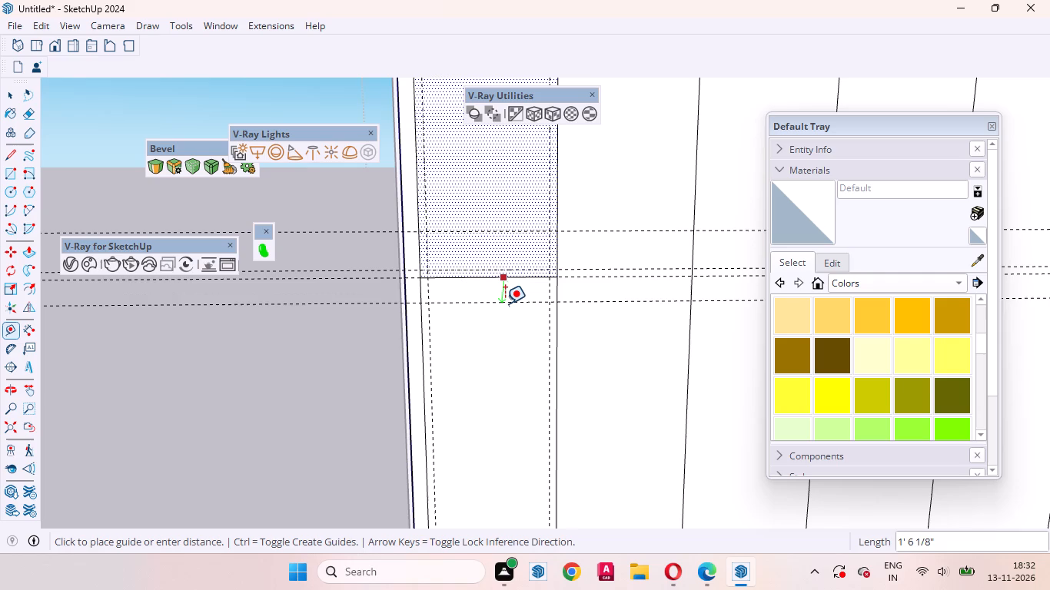
key(1)
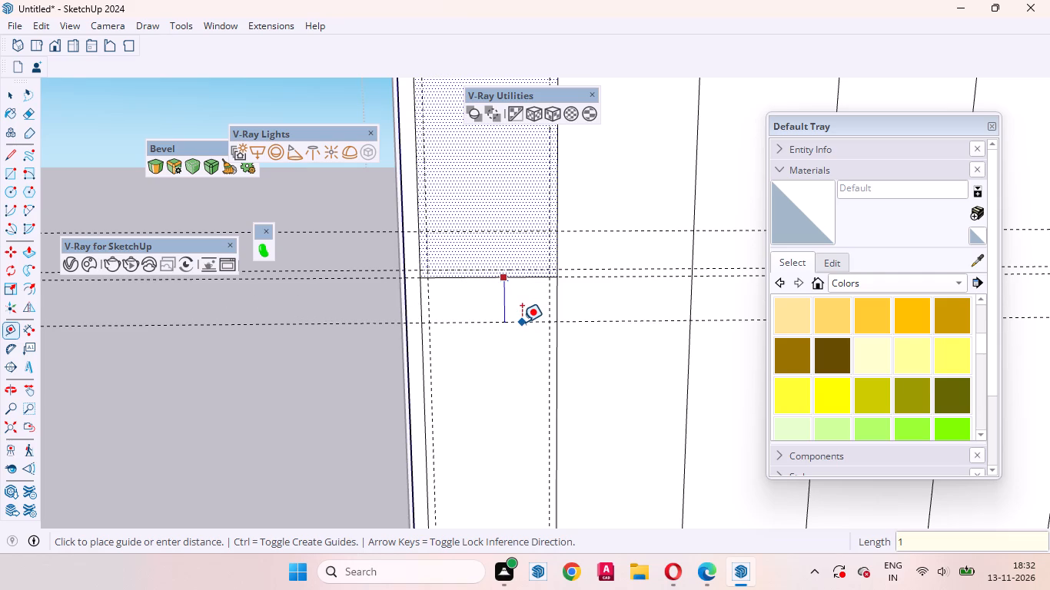
key(Return)
key(space)
Draw an inset rectangle in the leftmost division's upper compartment, between the inner vertical guides and the upper and lower horizontal guides.
scroll(583, 442, down, 3)
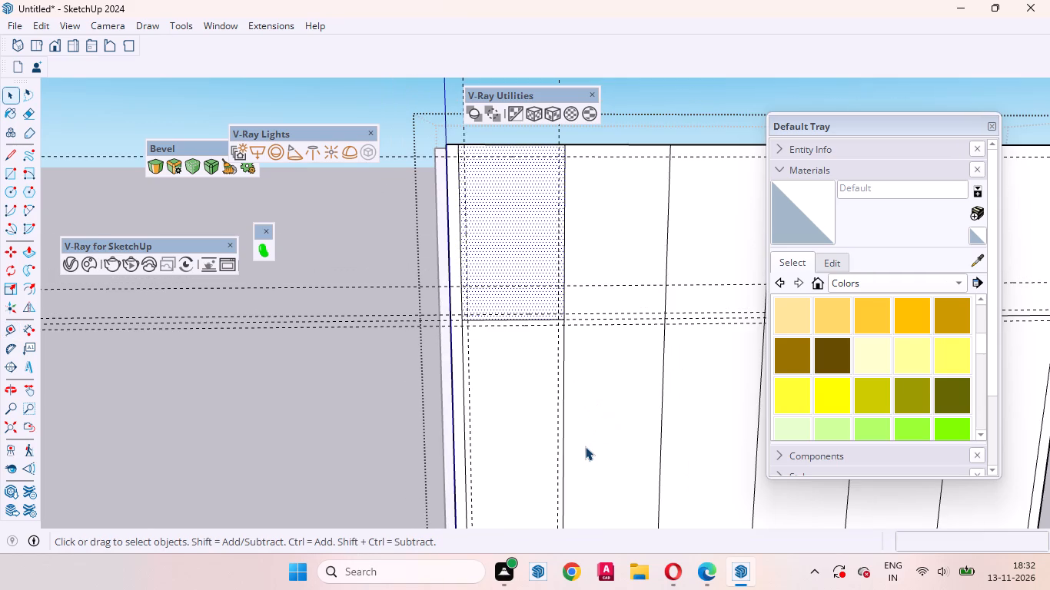
key(r)
scroll(493, 336, up, 3)
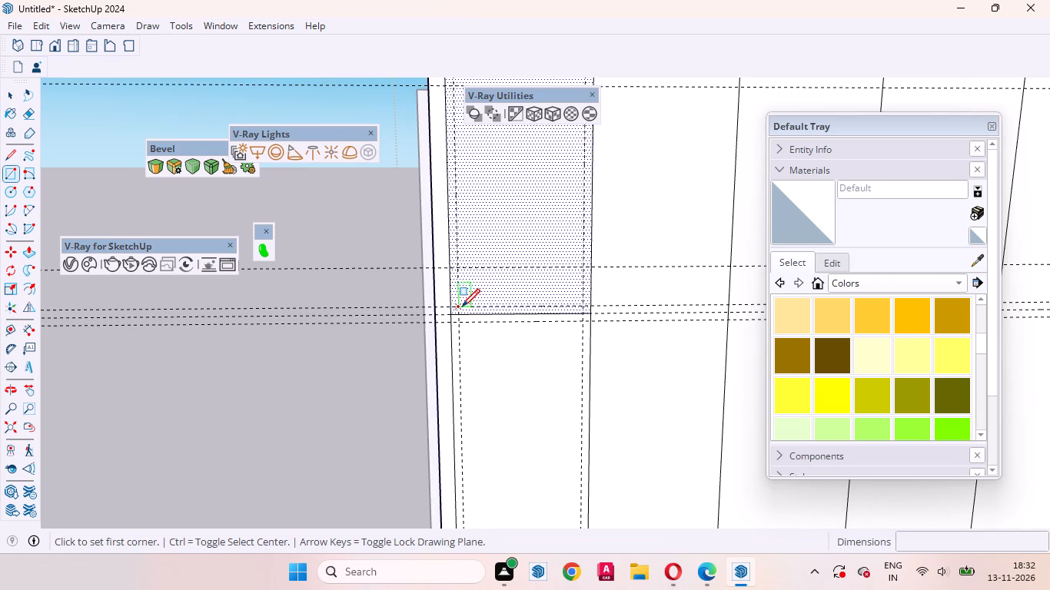
click(462, 307)
scroll(540, 326, down, 3)
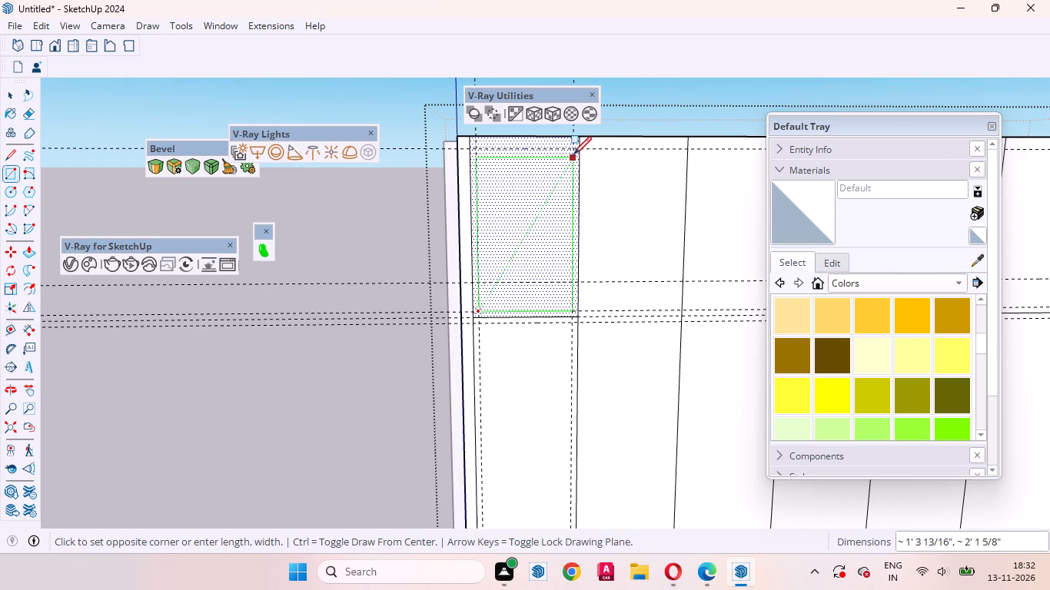
click(573, 153)
Push the inset rectangle of the leftmost upper compartment 580 mm into the wardrobe.
key(space)
click(492, 230)
scroll(532, 308, down, 3)
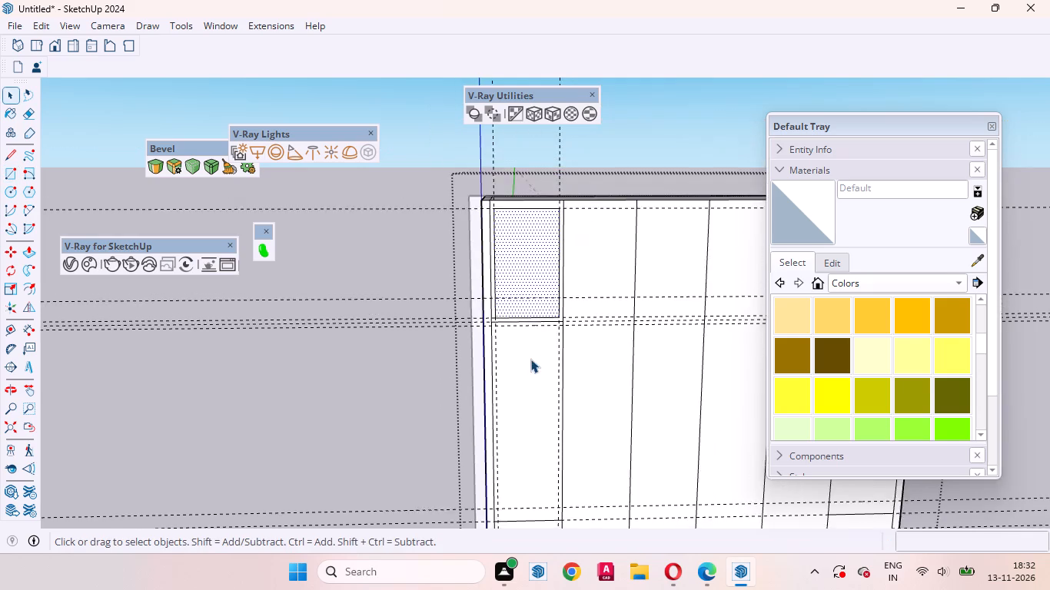
scroll(530, 359, down, 2)
key(p)
middle_drag(527, 273, 697, 358)
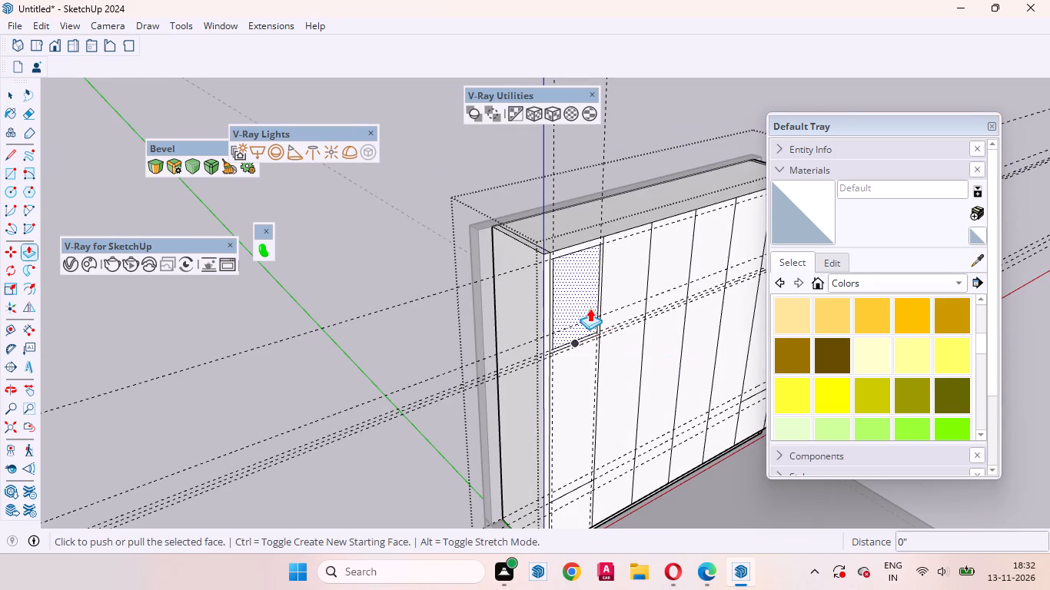
click(581, 290)
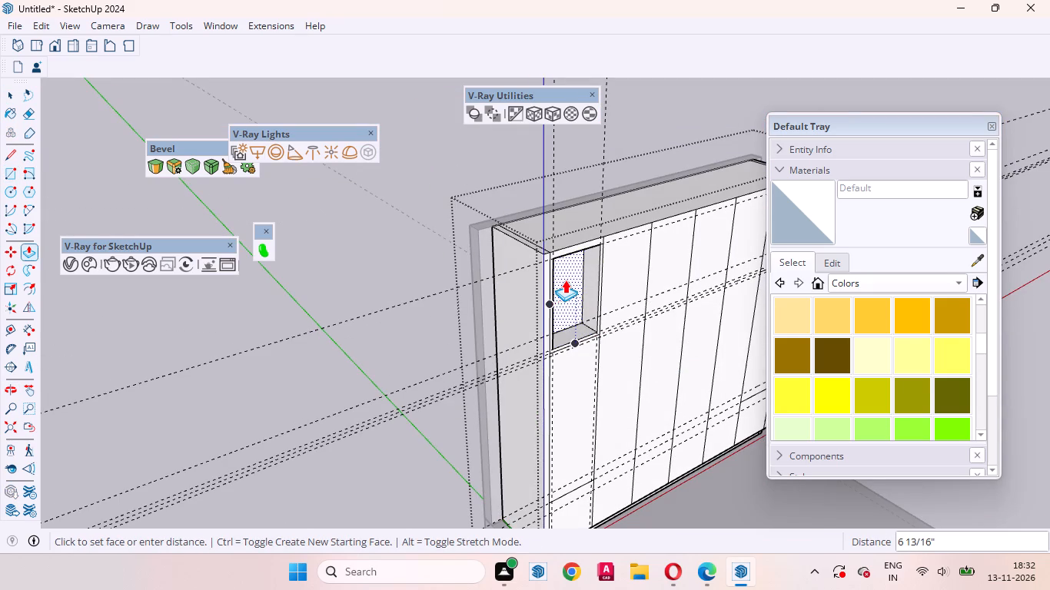
text(580mm)
key(Return)
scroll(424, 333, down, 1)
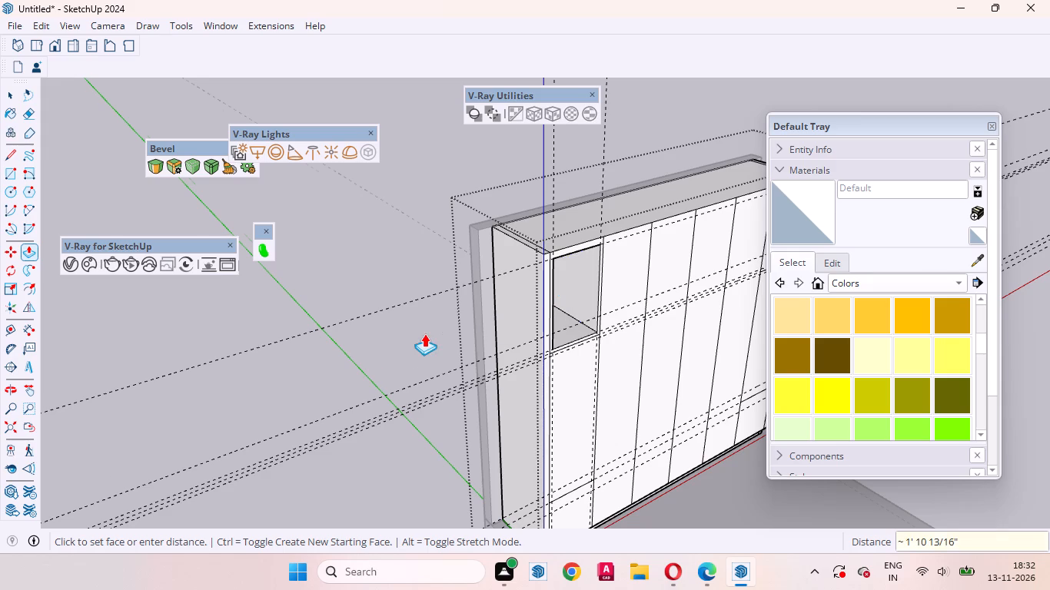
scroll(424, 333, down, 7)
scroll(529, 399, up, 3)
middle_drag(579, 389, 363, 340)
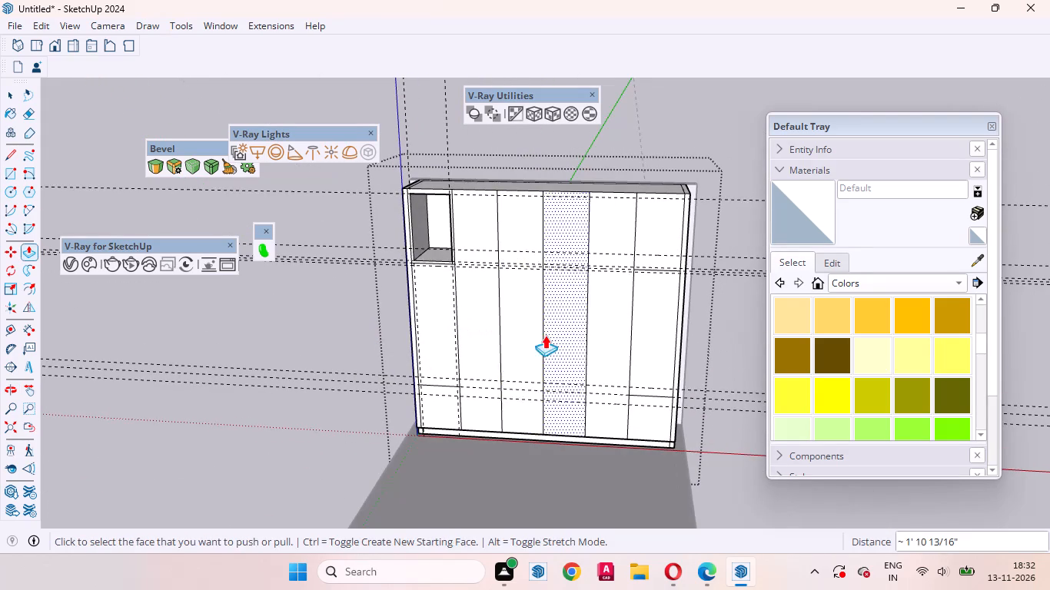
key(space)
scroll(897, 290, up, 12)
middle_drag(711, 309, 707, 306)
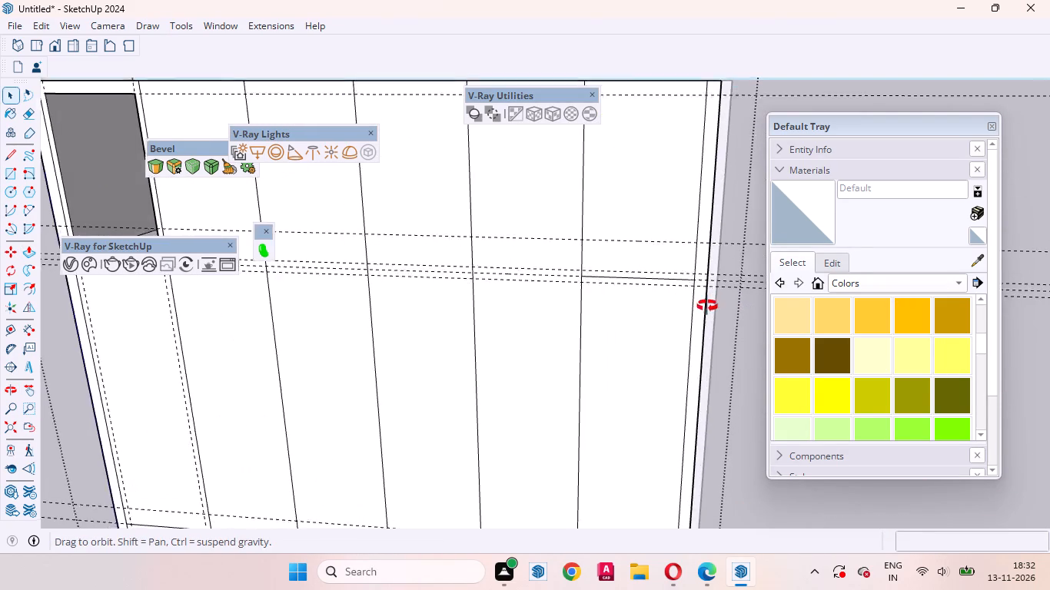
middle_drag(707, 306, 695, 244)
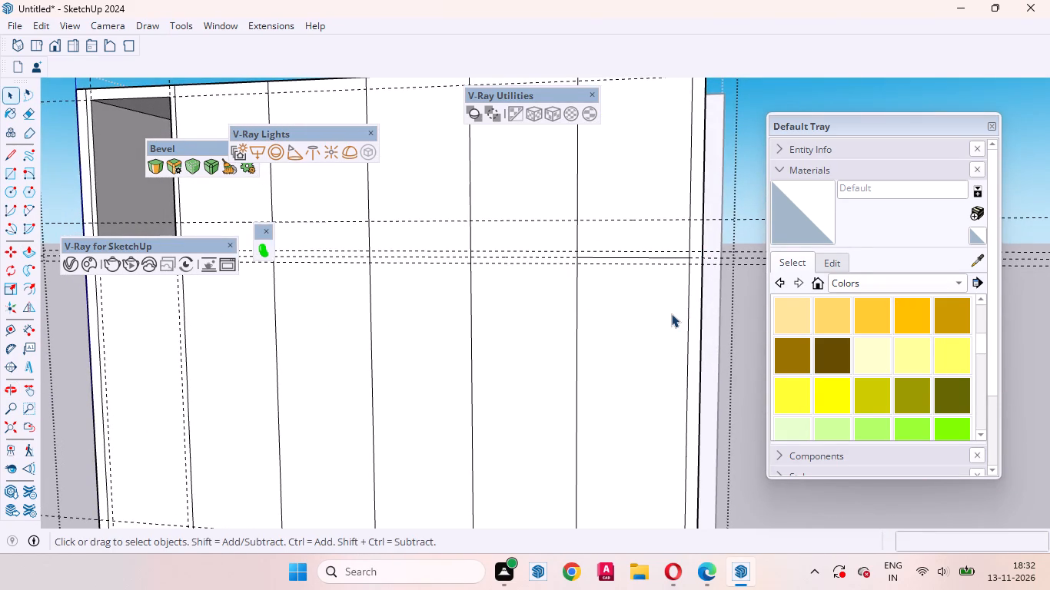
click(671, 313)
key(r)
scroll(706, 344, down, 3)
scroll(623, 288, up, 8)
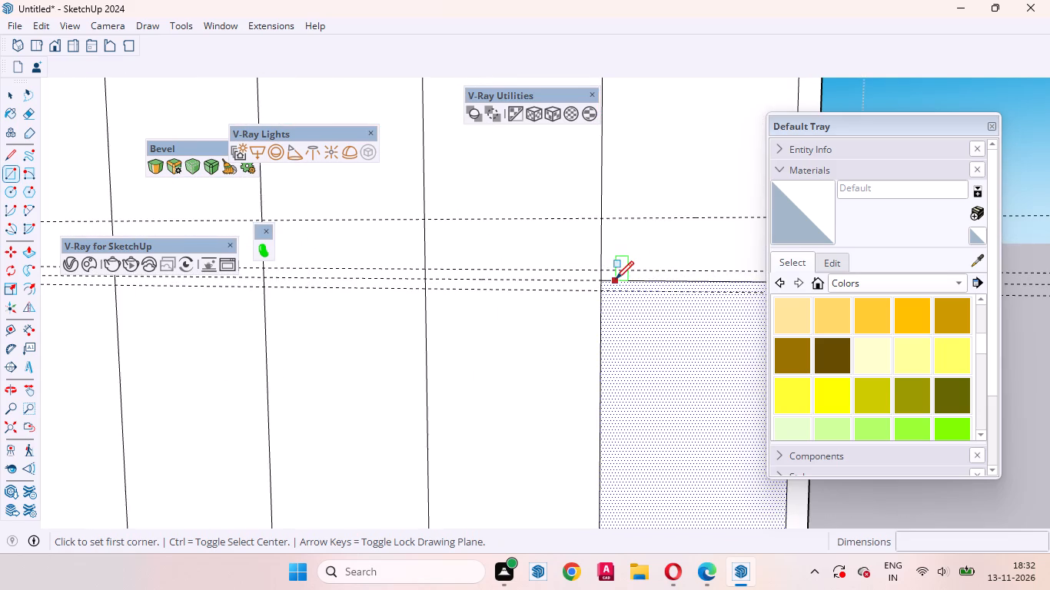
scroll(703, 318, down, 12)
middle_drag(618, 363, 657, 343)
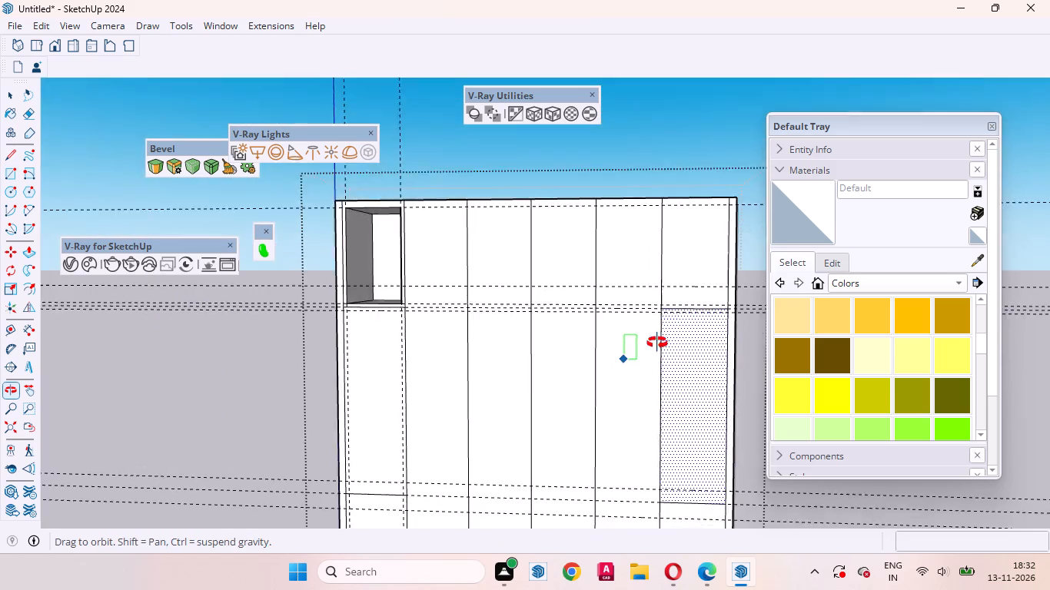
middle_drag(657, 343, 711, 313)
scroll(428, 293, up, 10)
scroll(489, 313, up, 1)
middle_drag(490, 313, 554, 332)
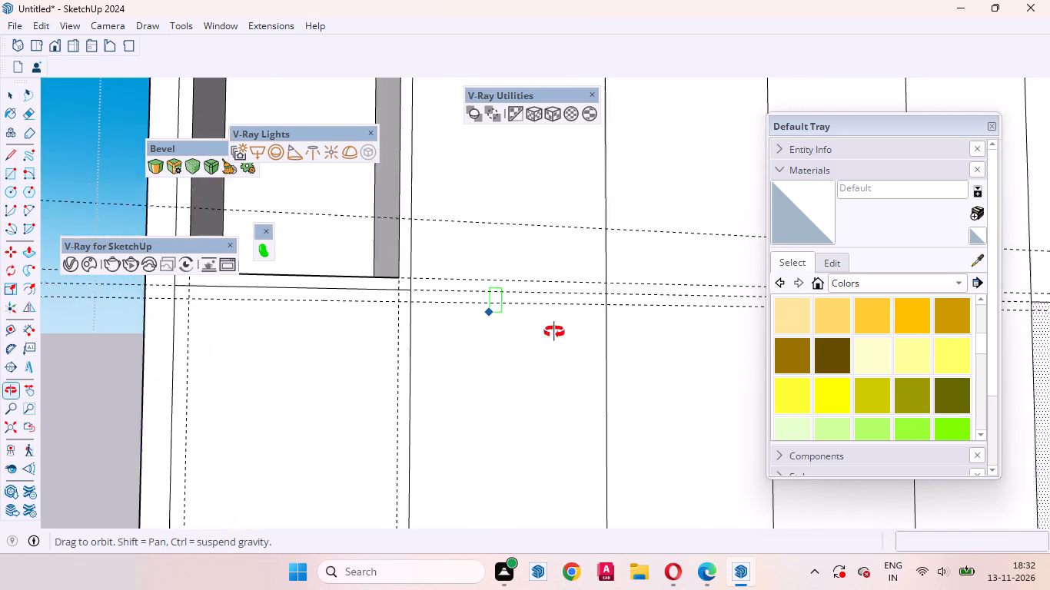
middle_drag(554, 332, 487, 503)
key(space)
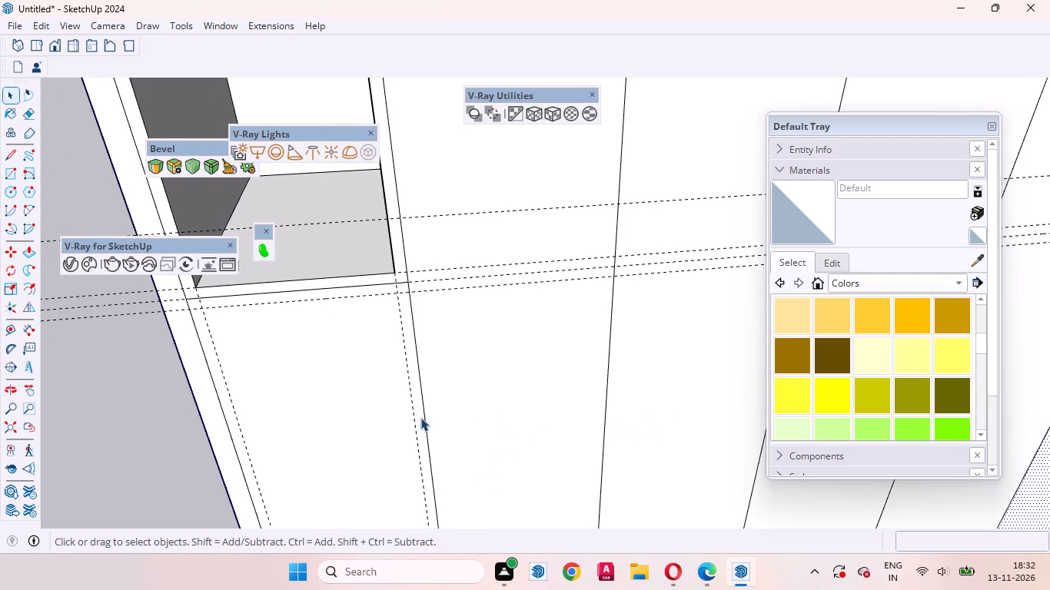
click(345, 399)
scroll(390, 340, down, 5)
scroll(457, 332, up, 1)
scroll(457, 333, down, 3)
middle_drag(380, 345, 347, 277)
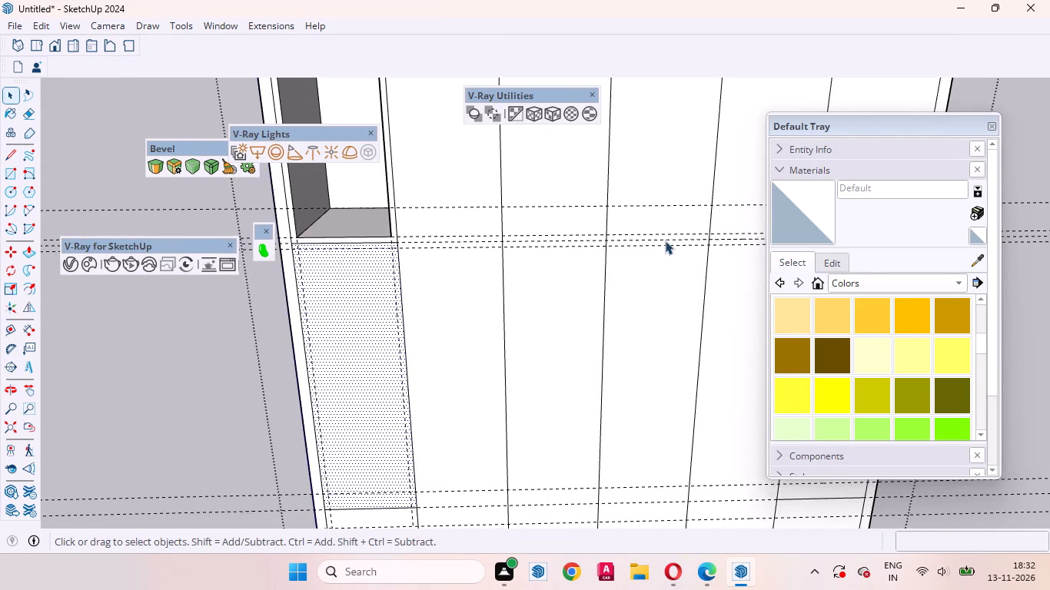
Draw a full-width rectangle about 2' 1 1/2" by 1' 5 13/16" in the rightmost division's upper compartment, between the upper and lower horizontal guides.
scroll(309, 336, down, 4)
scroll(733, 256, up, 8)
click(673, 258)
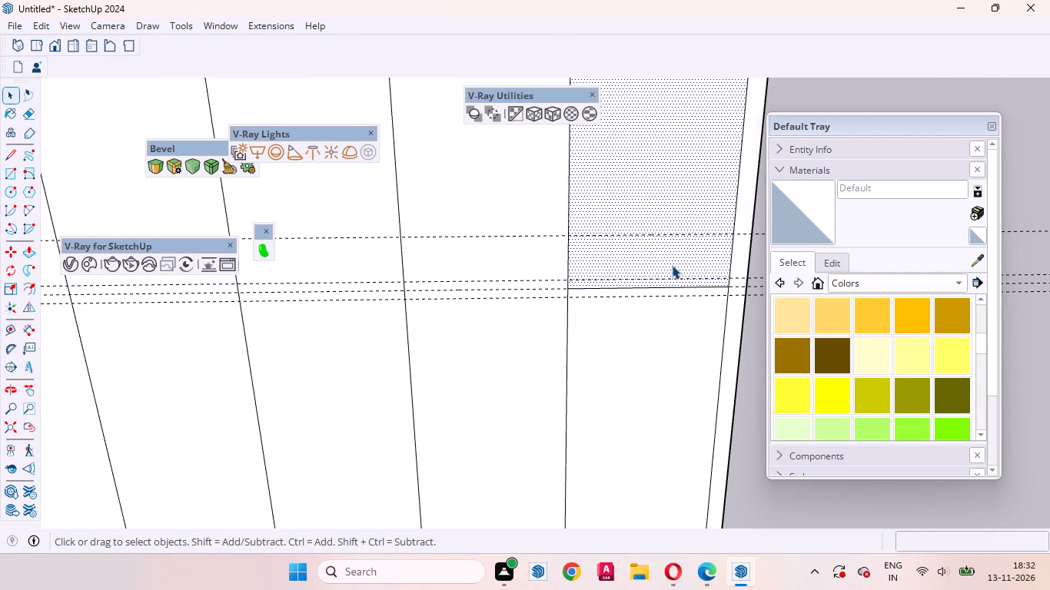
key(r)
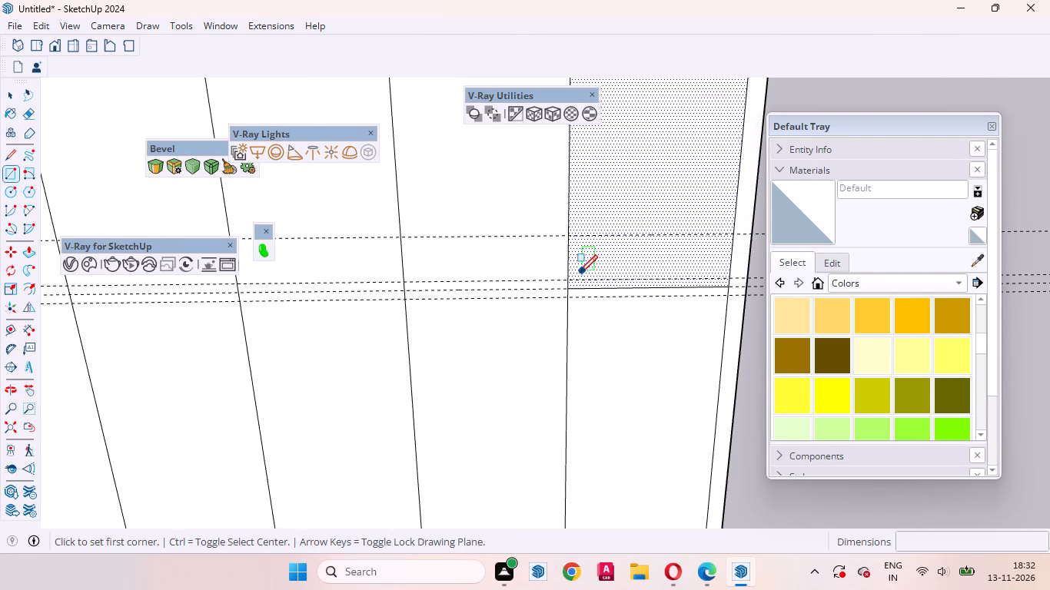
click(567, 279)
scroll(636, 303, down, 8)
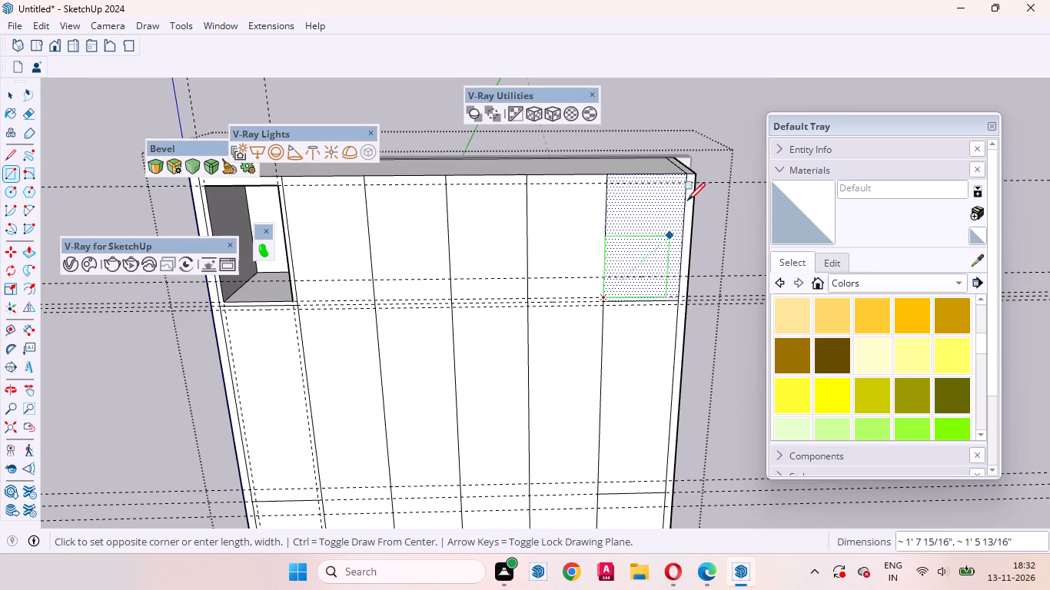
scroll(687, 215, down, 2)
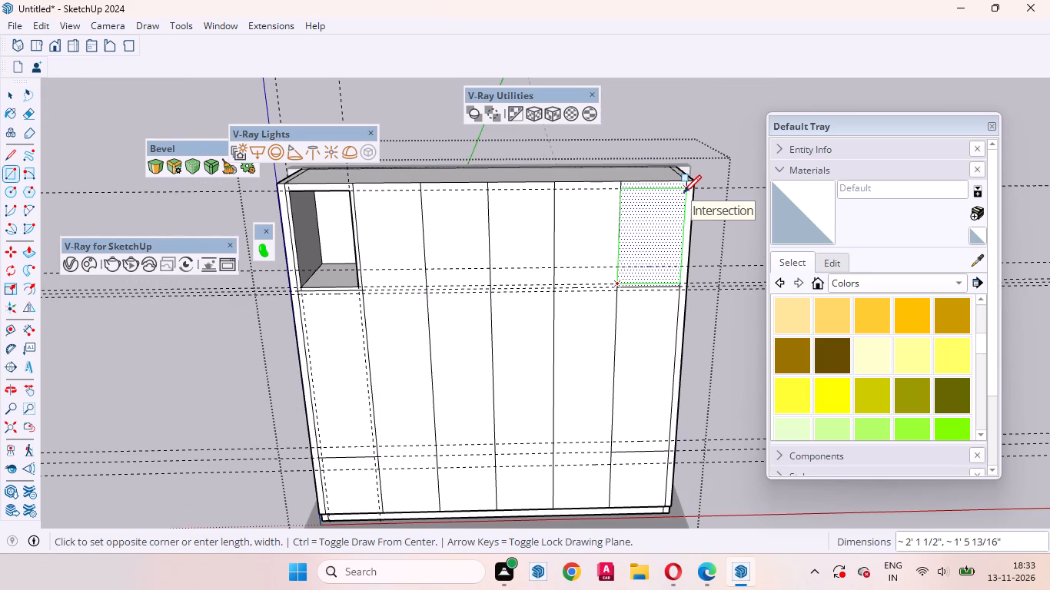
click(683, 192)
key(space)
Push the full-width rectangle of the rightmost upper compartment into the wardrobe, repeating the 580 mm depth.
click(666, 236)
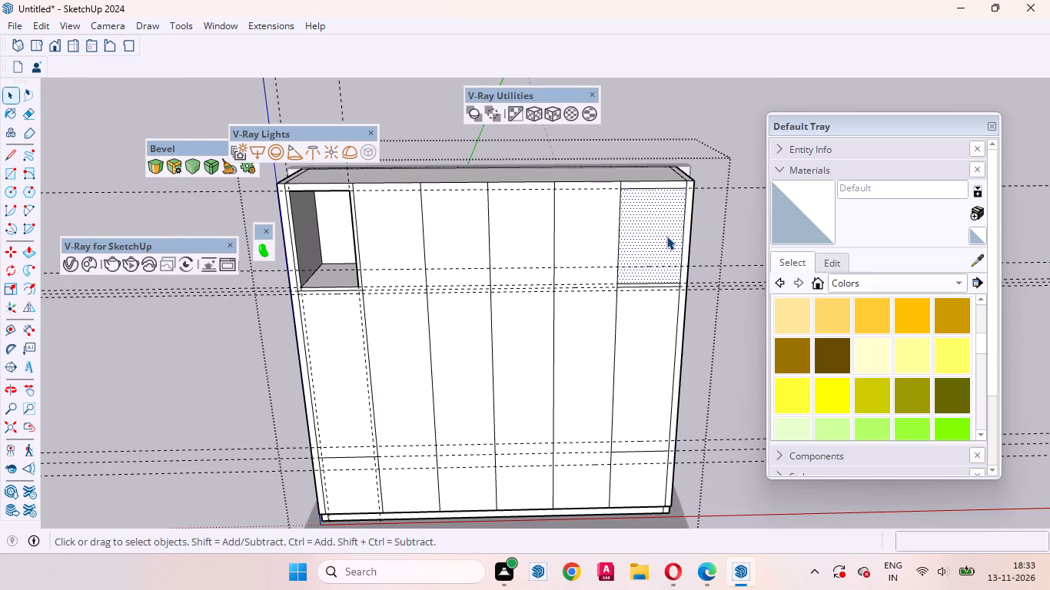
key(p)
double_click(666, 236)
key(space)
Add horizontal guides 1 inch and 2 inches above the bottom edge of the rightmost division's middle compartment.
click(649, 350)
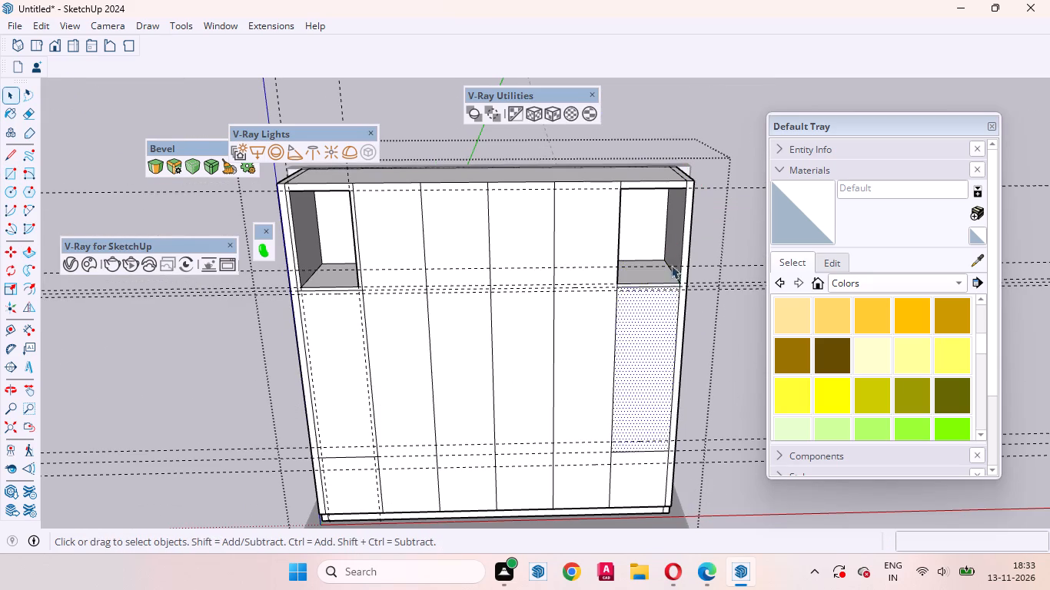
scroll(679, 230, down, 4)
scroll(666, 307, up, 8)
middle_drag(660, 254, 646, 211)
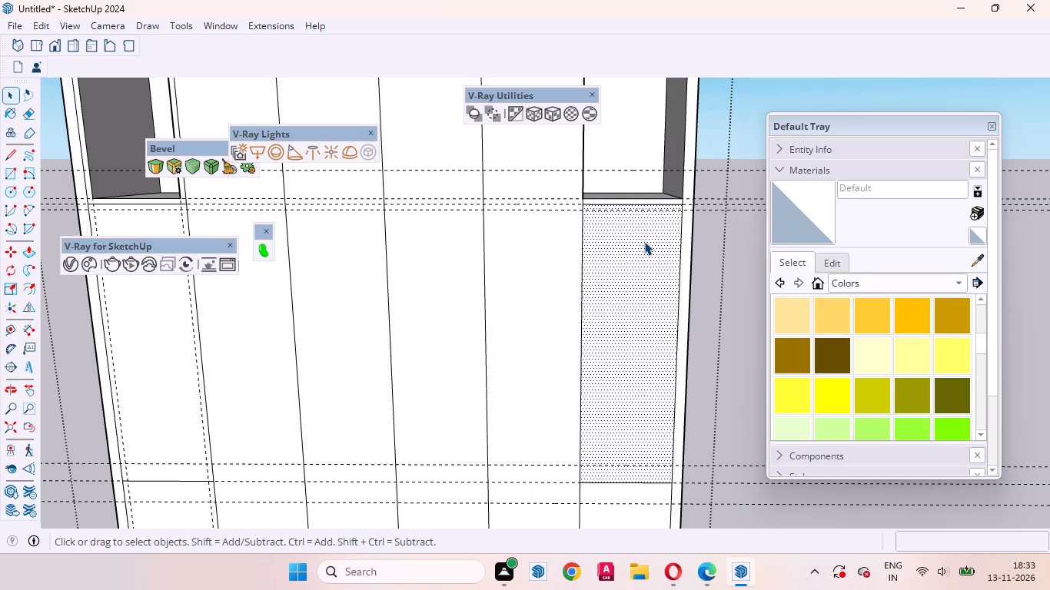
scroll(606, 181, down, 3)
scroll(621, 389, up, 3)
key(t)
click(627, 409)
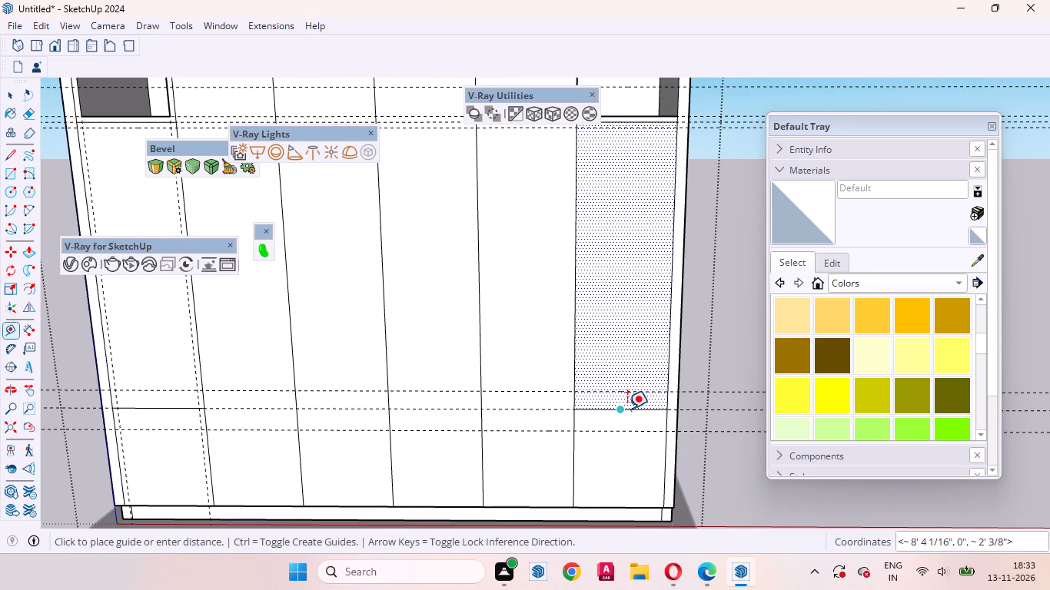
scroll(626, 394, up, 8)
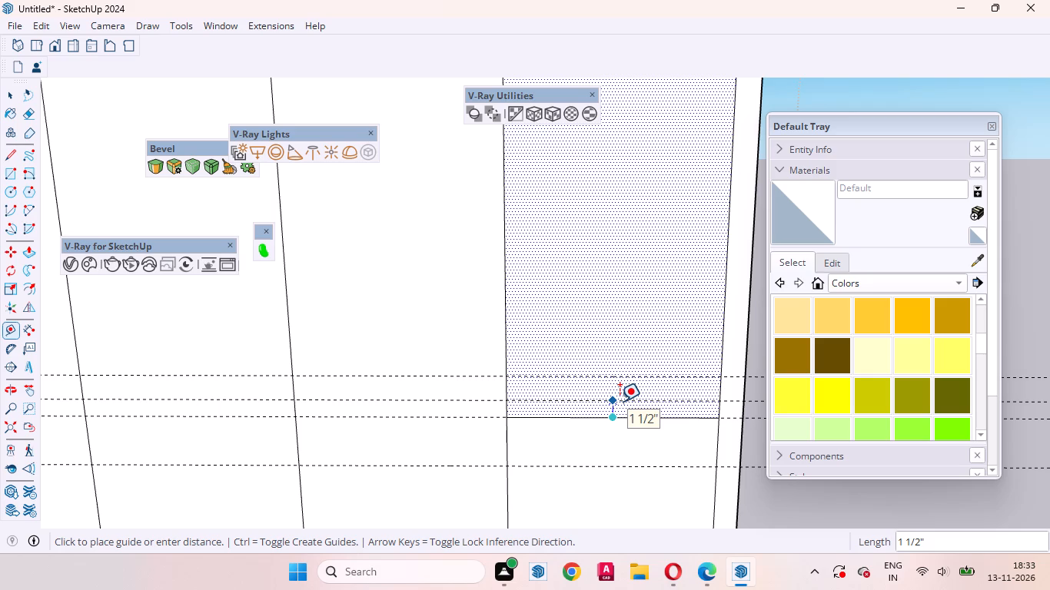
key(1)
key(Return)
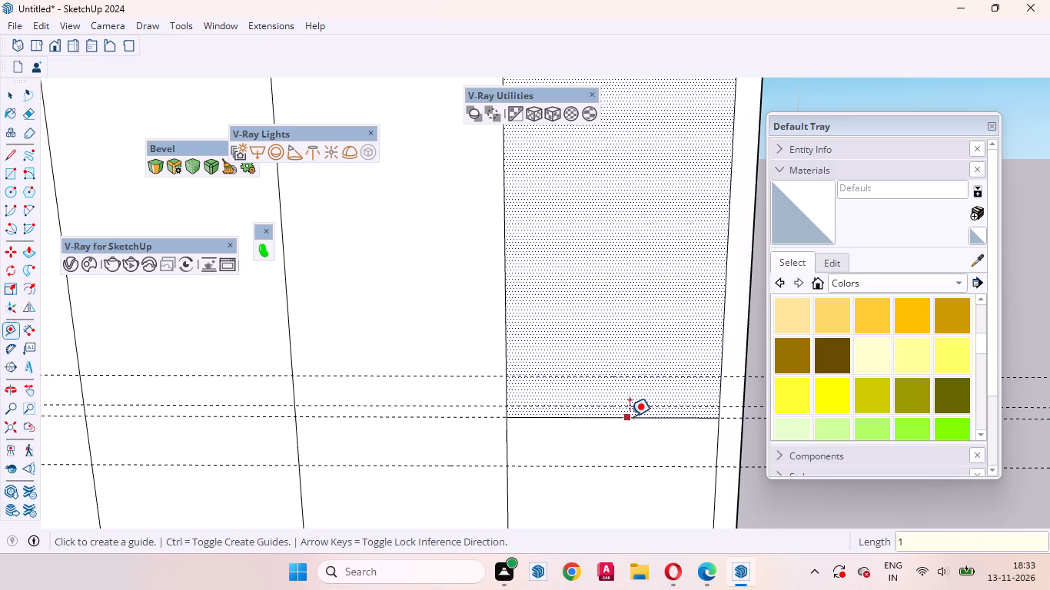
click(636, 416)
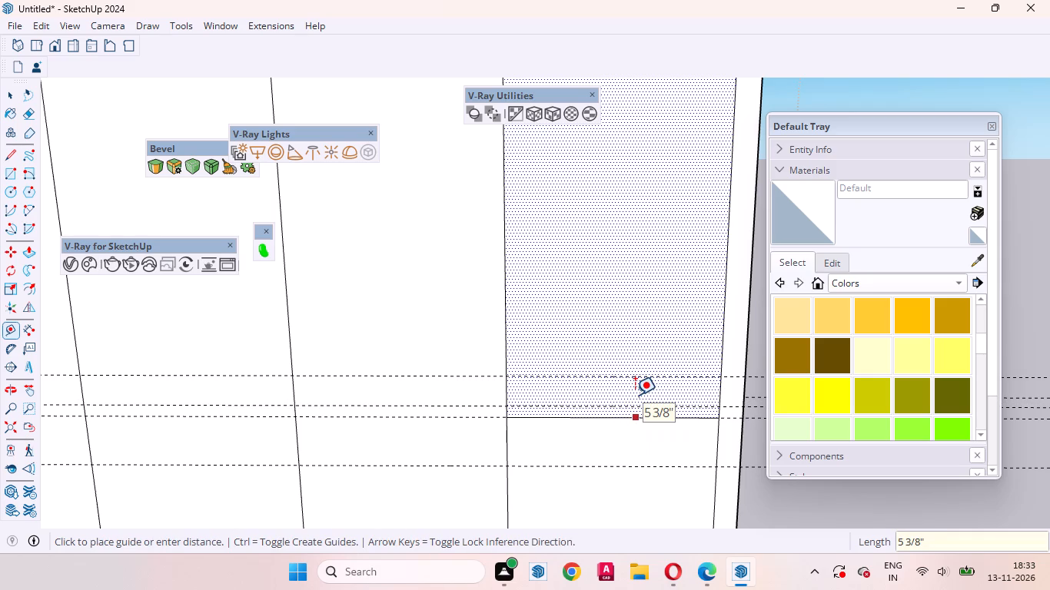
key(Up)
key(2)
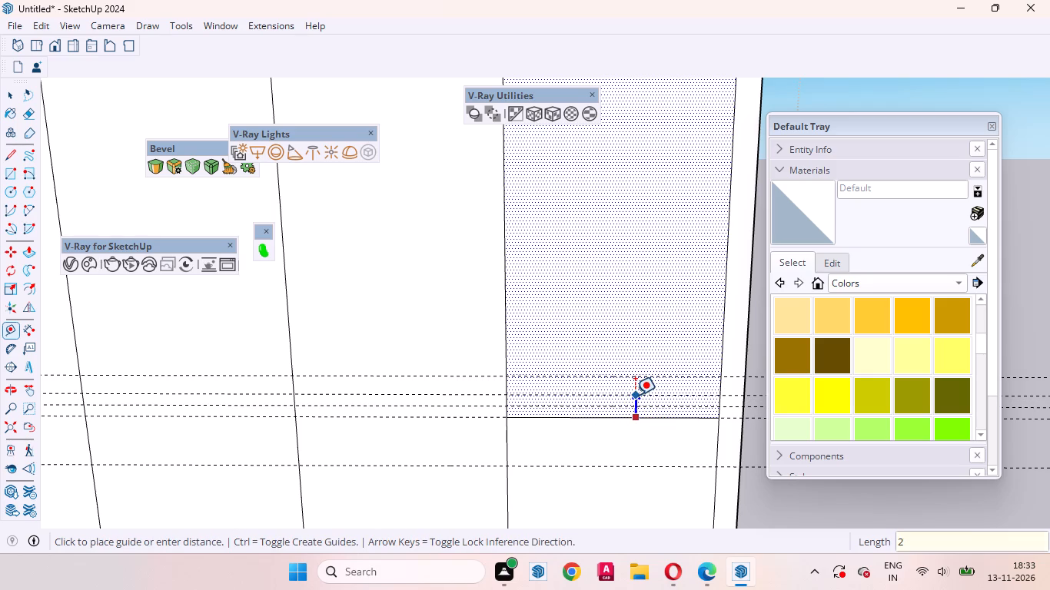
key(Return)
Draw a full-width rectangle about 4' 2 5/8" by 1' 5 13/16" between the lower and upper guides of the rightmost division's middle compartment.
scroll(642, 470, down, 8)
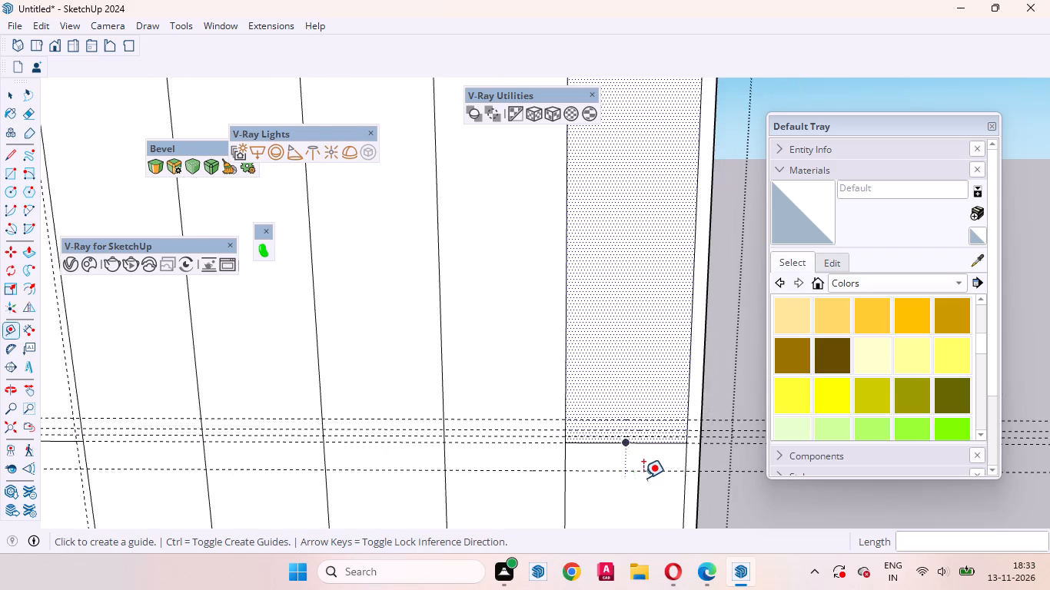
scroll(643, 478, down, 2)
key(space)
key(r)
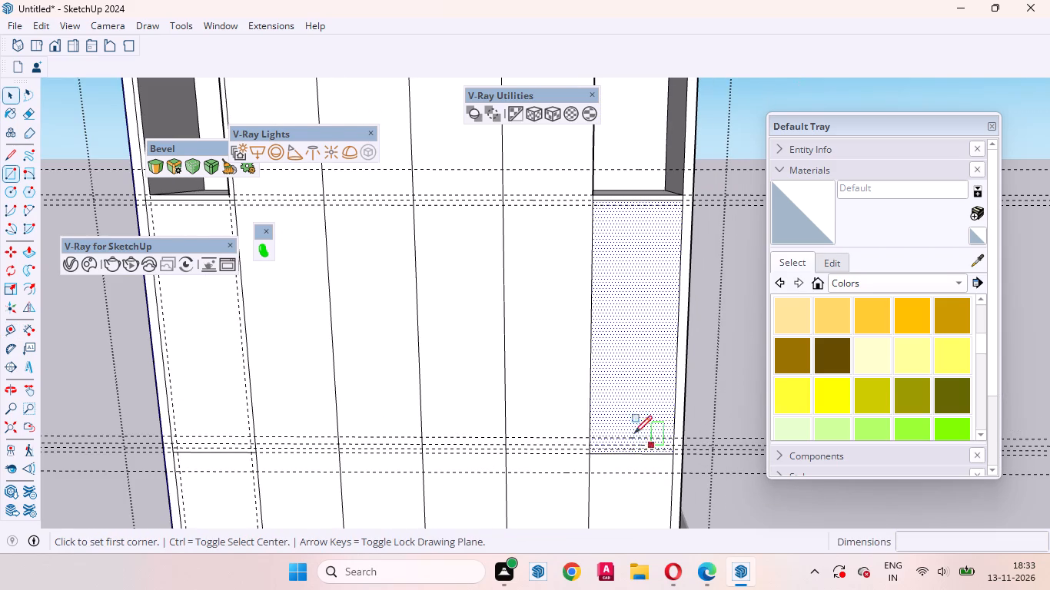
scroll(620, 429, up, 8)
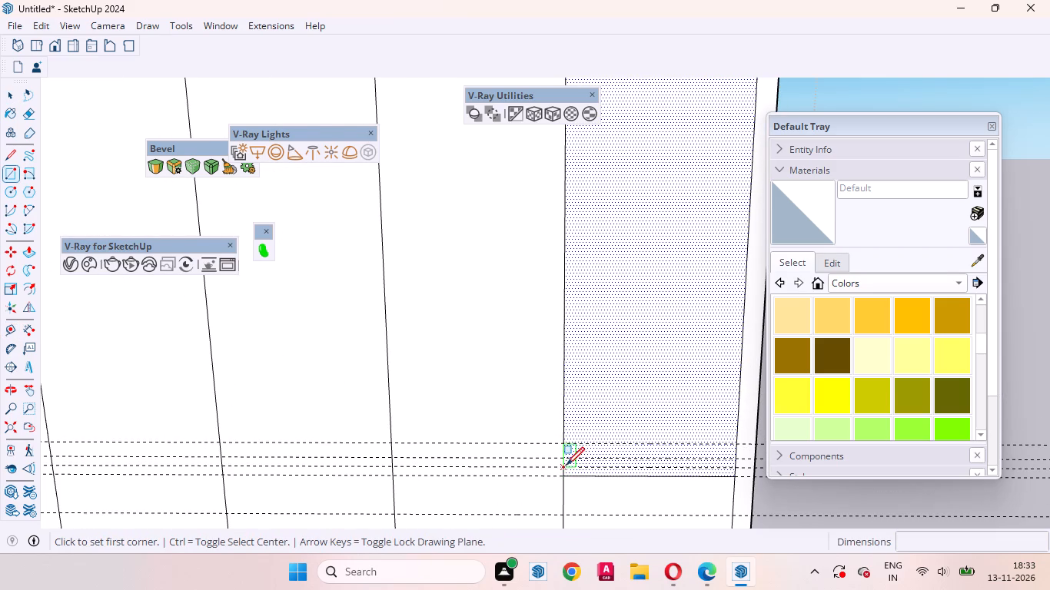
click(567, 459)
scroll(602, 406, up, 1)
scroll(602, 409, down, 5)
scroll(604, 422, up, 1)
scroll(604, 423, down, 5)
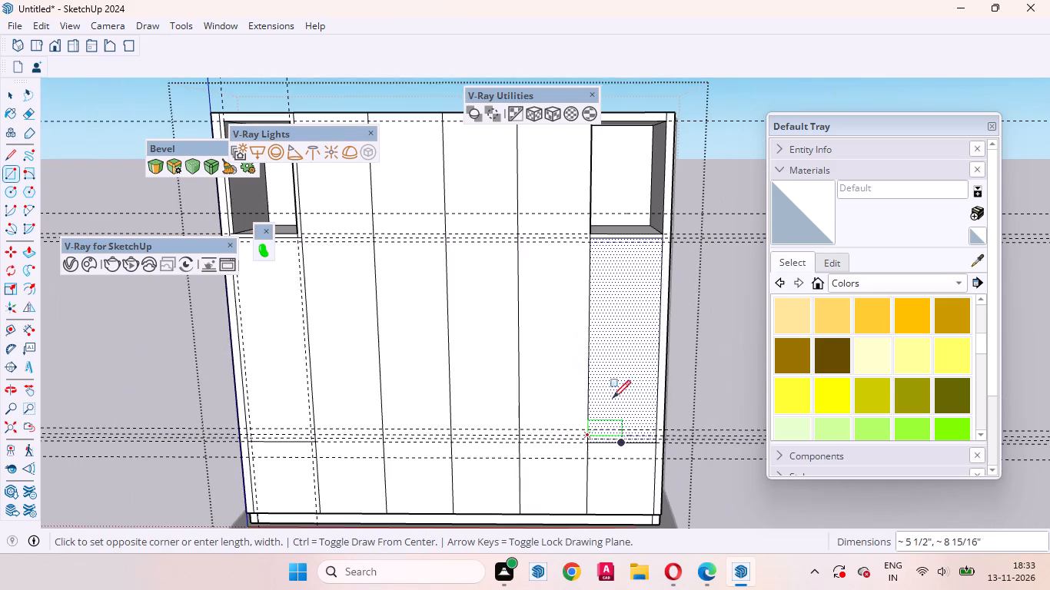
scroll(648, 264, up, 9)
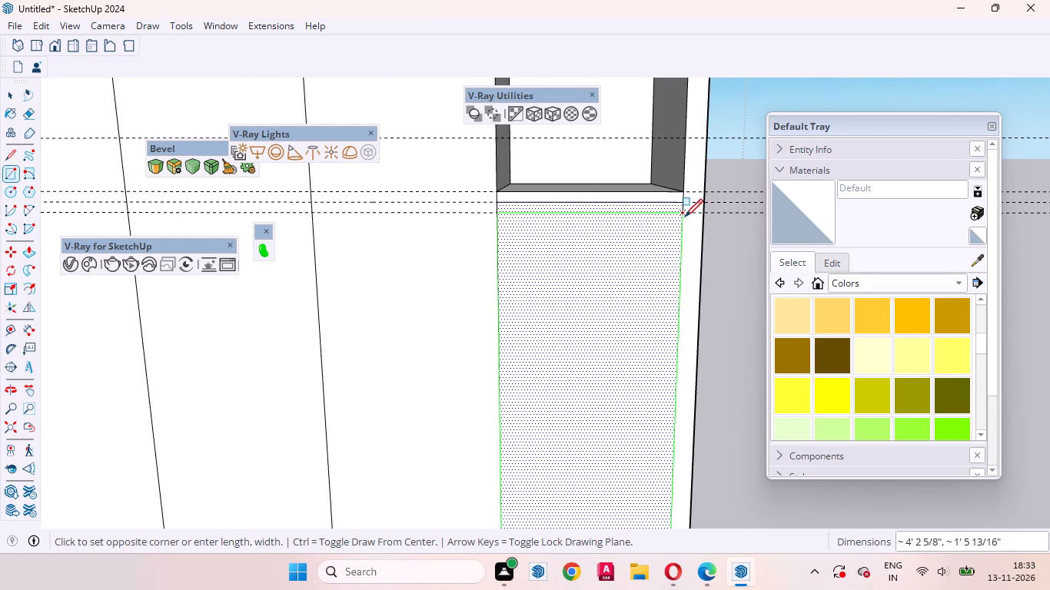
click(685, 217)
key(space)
Compare the compartment layout of the rightmost division with that of the leftmost division.
click(602, 297)
scroll(593, 217, down, 8)
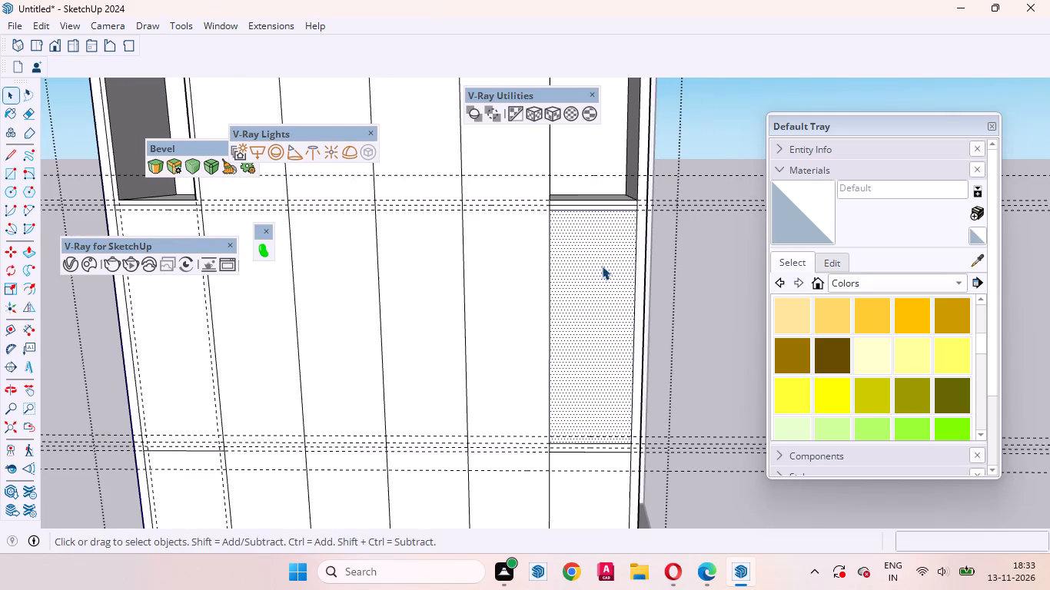
scroll(596, 300, down, 6)
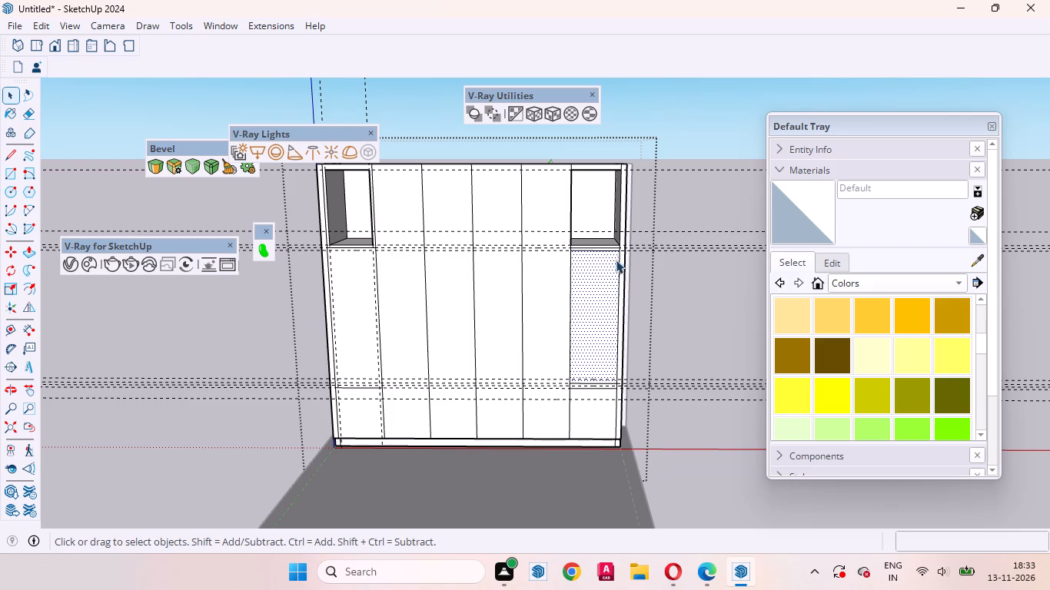
scroll(381, 167, up, 2)
scroll(404, 234, up, 4)
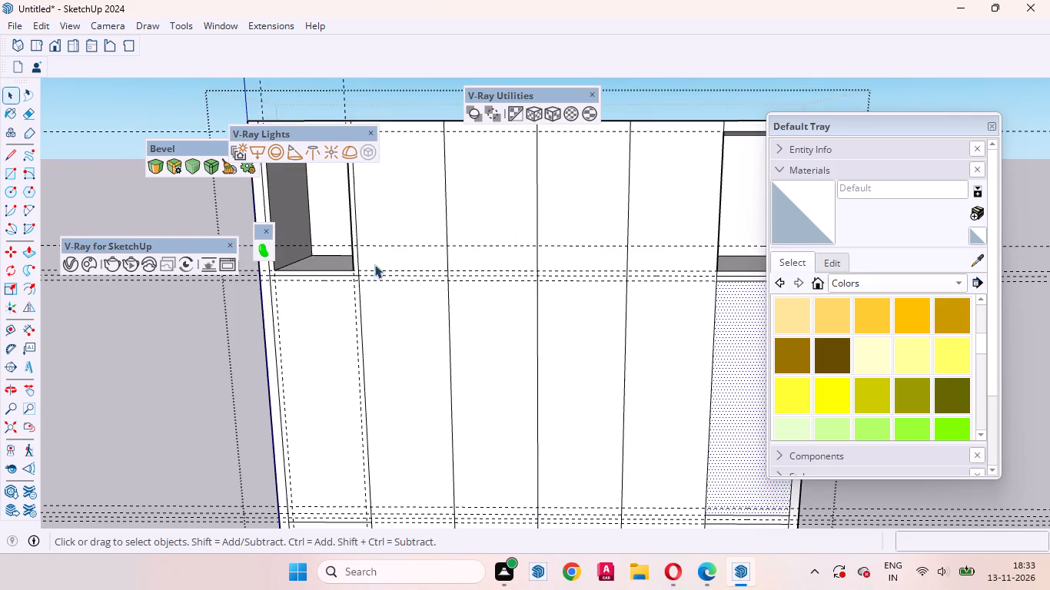
middle_drag(362, 273, 416, 314)
scroll(413, 272, down, 7)
scroll(610, 317, up, 1)
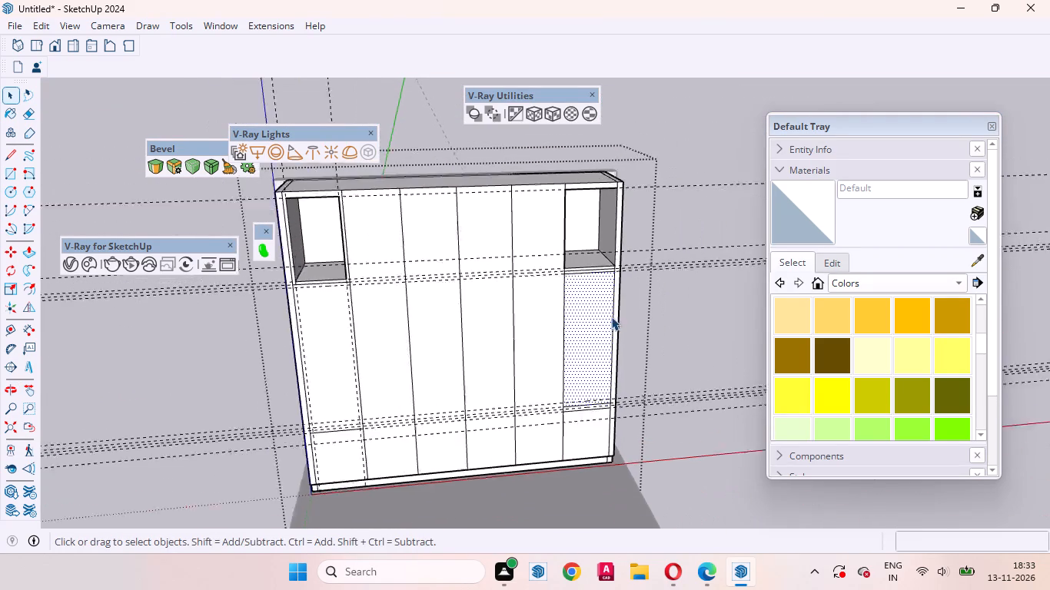
scroll(611, 317, up, 2)
scroll(585, 315, down, 1)
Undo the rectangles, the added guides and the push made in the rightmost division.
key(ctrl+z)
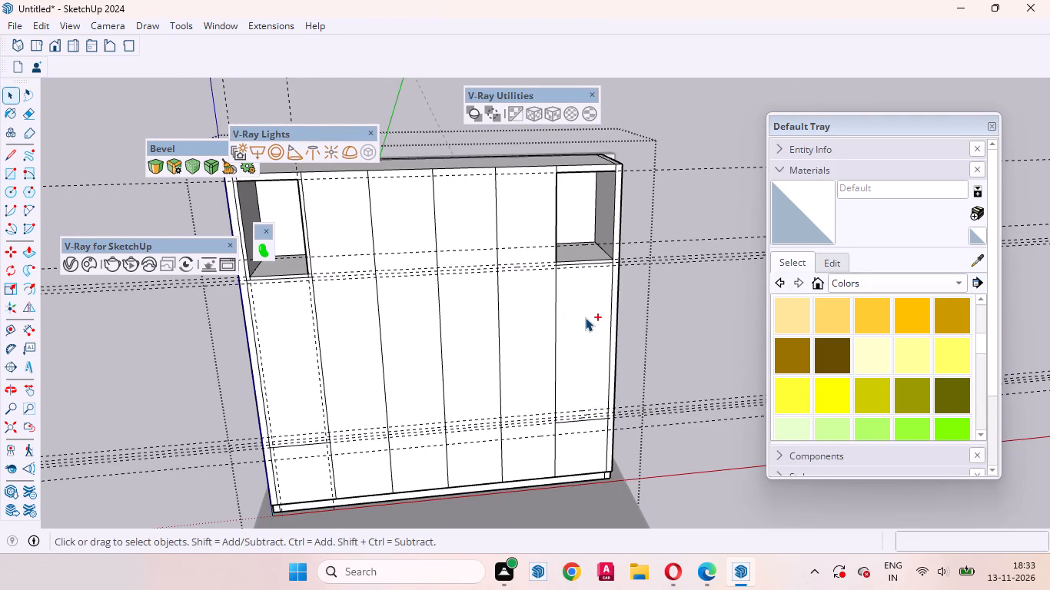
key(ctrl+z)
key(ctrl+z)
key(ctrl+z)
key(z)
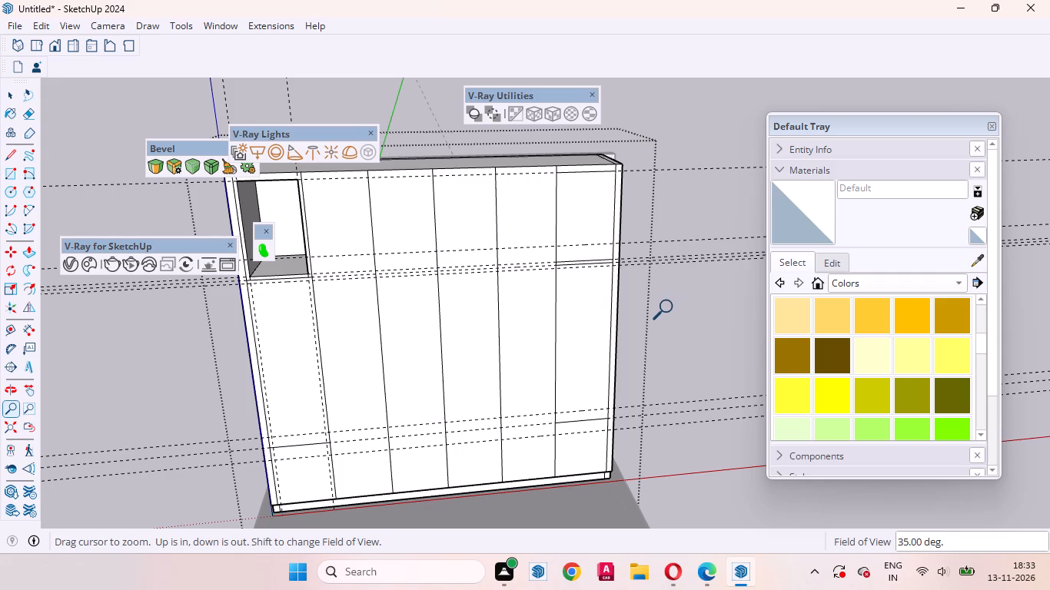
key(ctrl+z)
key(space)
Add vertical guides 1 inch inside both side edges of the rightmost division.
scroll(633, 194, up, 3)
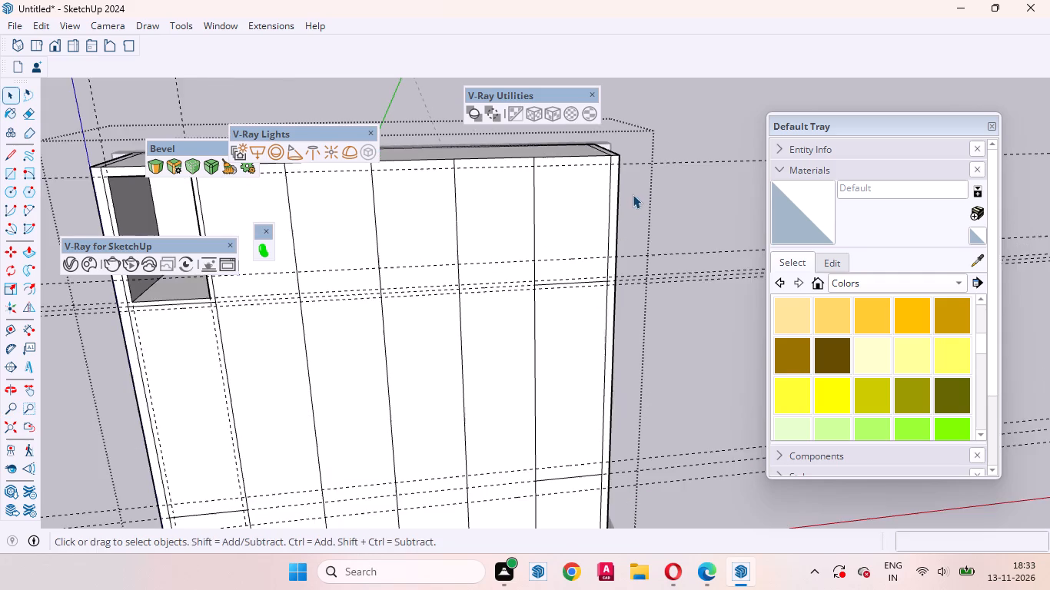
middle_drag(619, 204, 576, 198)
scroll(719, 261, down, 2)
scroll(564, 221, down, 3)
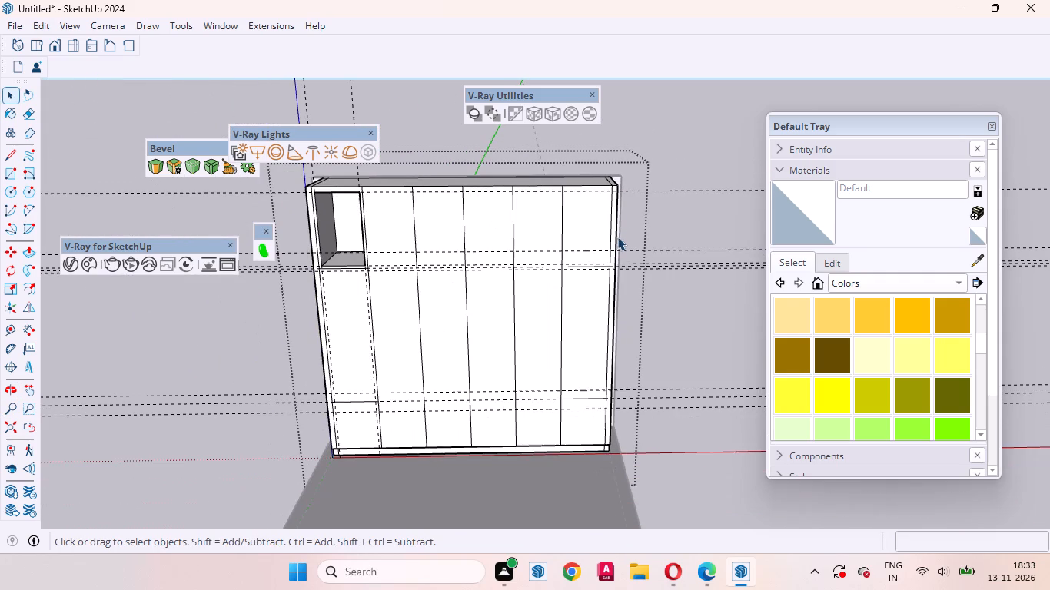
key(t)
scroll(613, 231, up, 5)
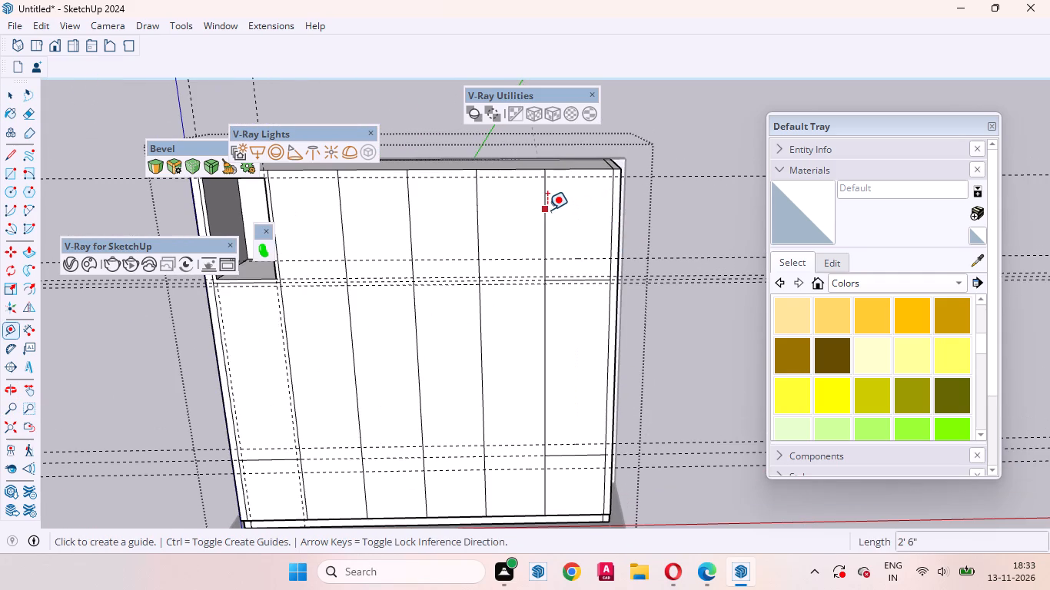
click(547, 210)
key(1)
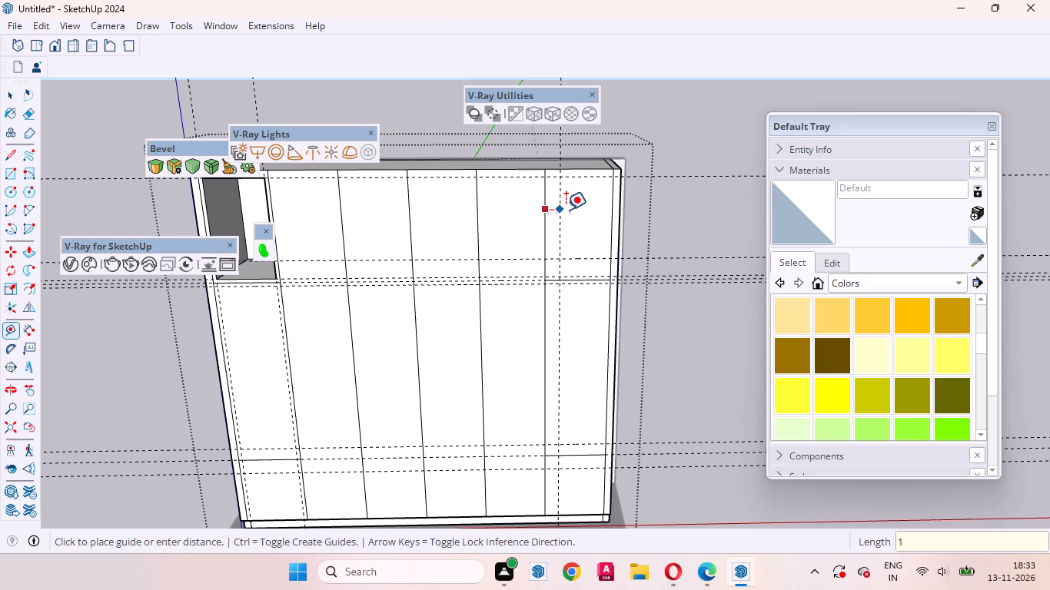
key(Return)
click(615, 201)
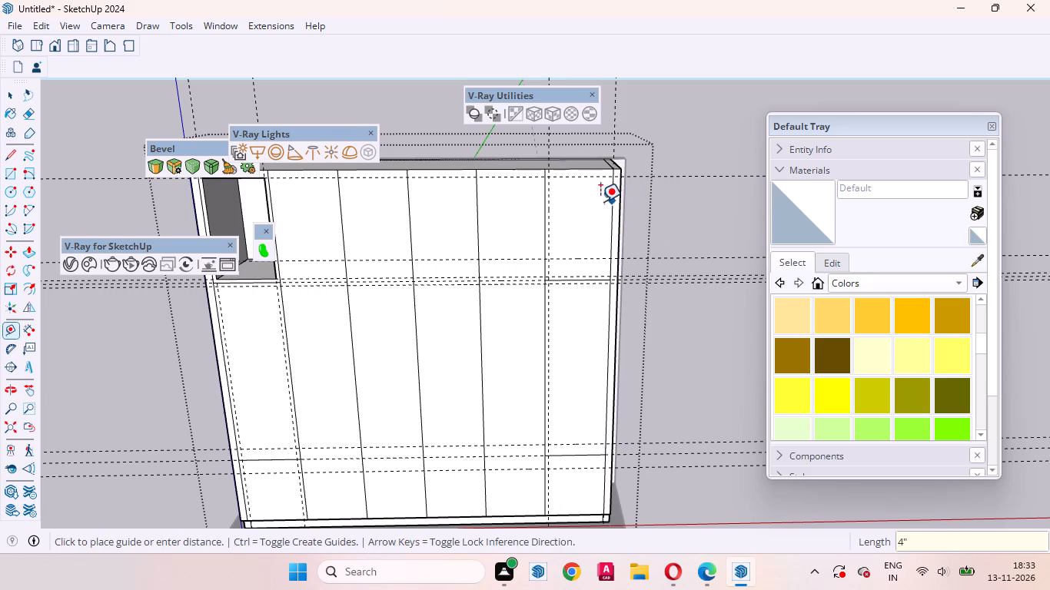
key(1)
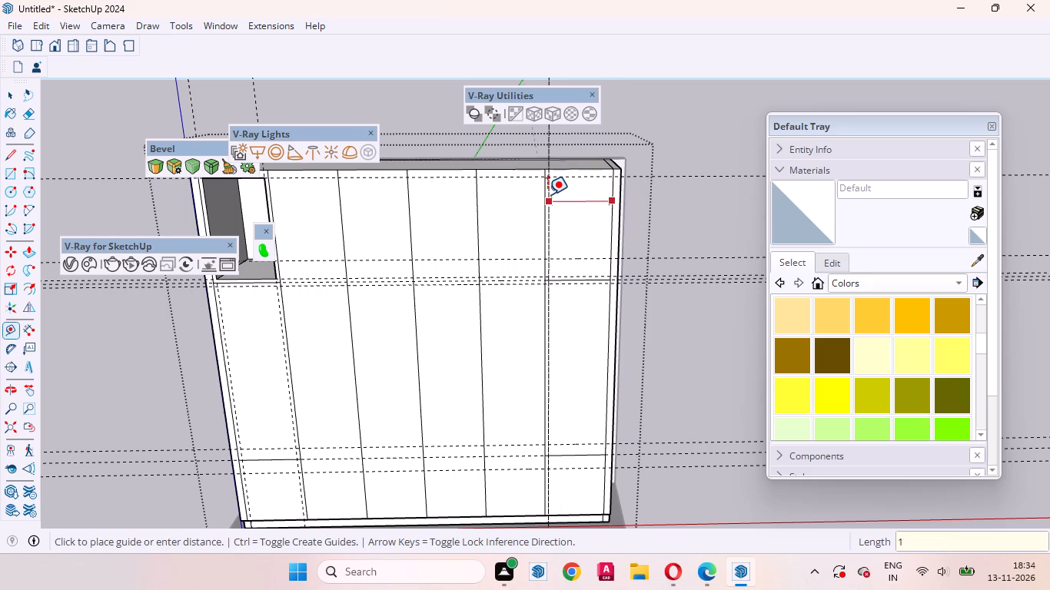
key(Return)
key(space)
Draw an inset rectangle in the rightmost division's upper compartment, between the inner vertical guides and the upper and lower horizontal guides.
scroll(586, 270, up, 1)
middle_drag(586, 270, 583, 244)
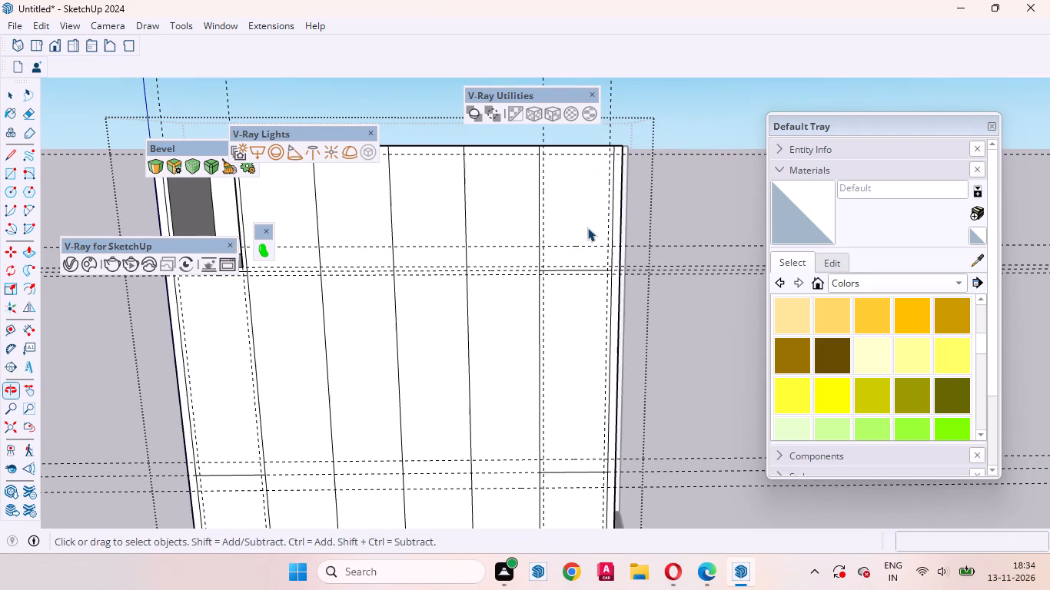
click(587, 224)
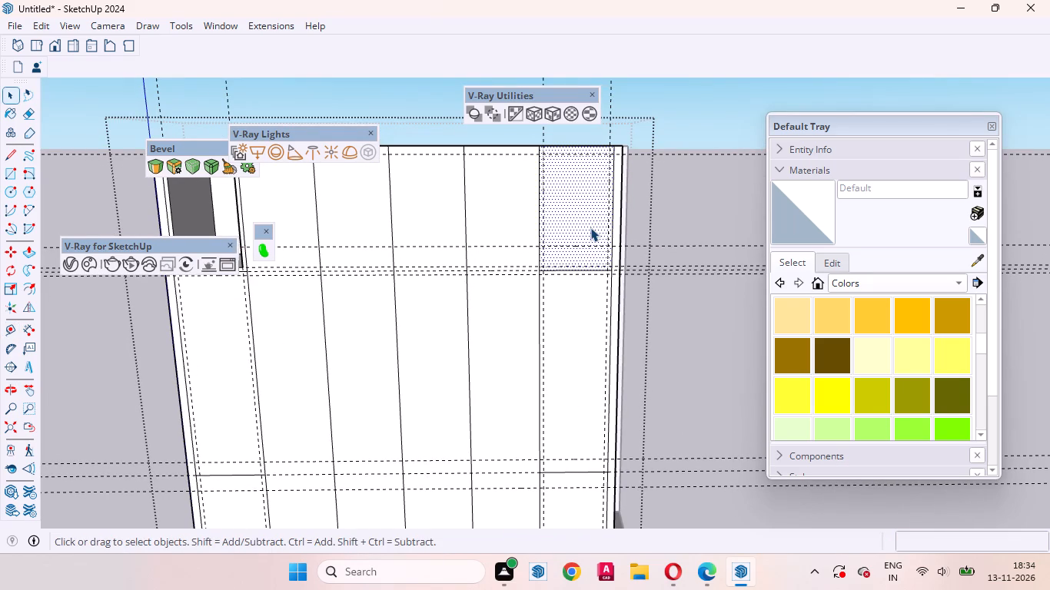
key(r)
scroll(568, 257, up, 5)
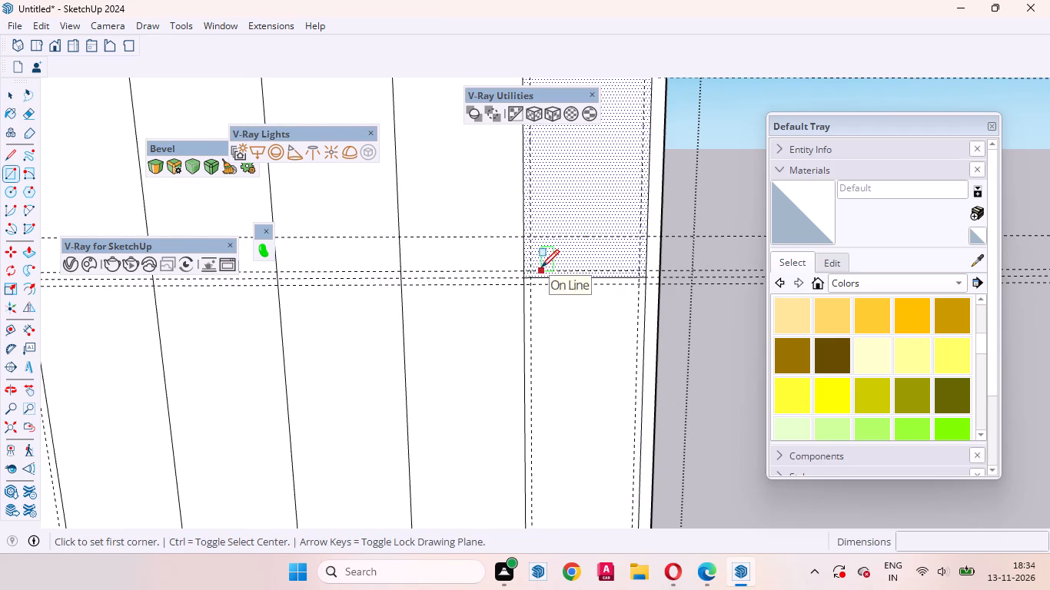
click(531, 270)
scroll(585, 259, down, 6)
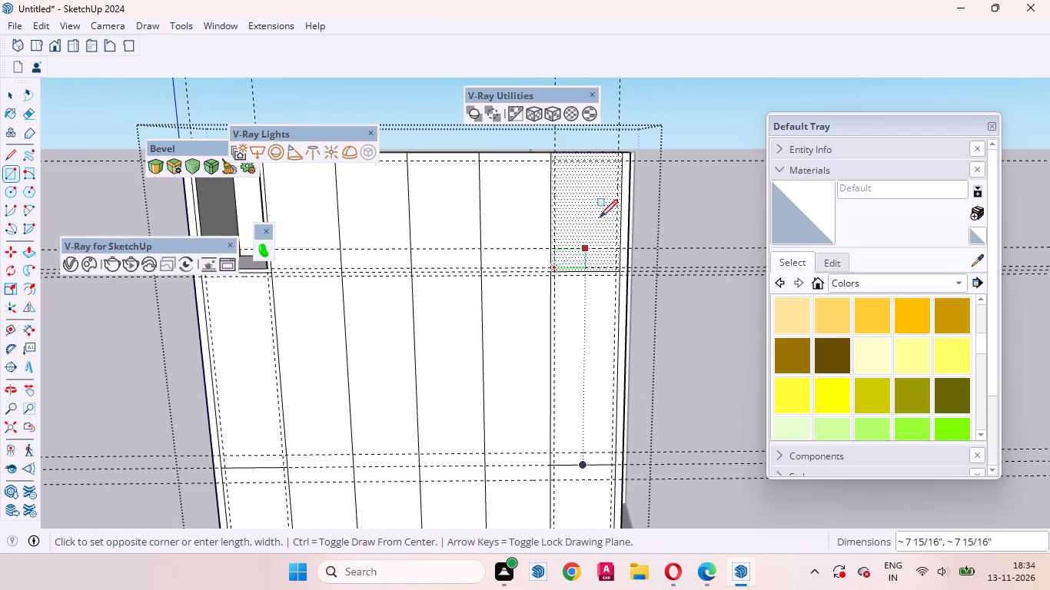
click(615, 164)
key(space)
Push the inset rectangle of the rightmost upper compartment into the wardrobe, repeating the 580 mm depth.
click(589, 214)
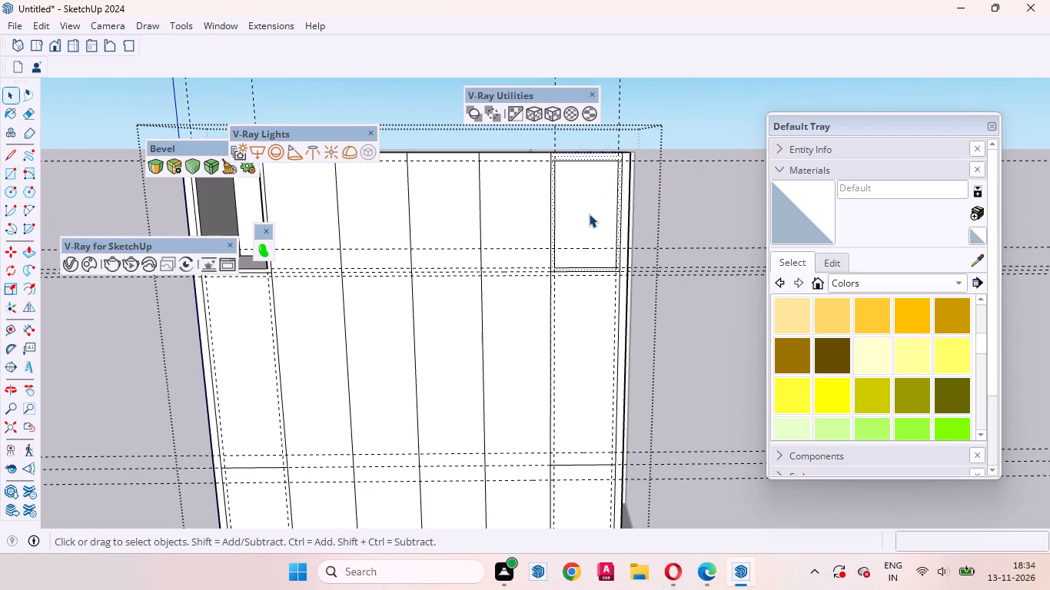
key(p)
double_click(589, 214)
key(space)
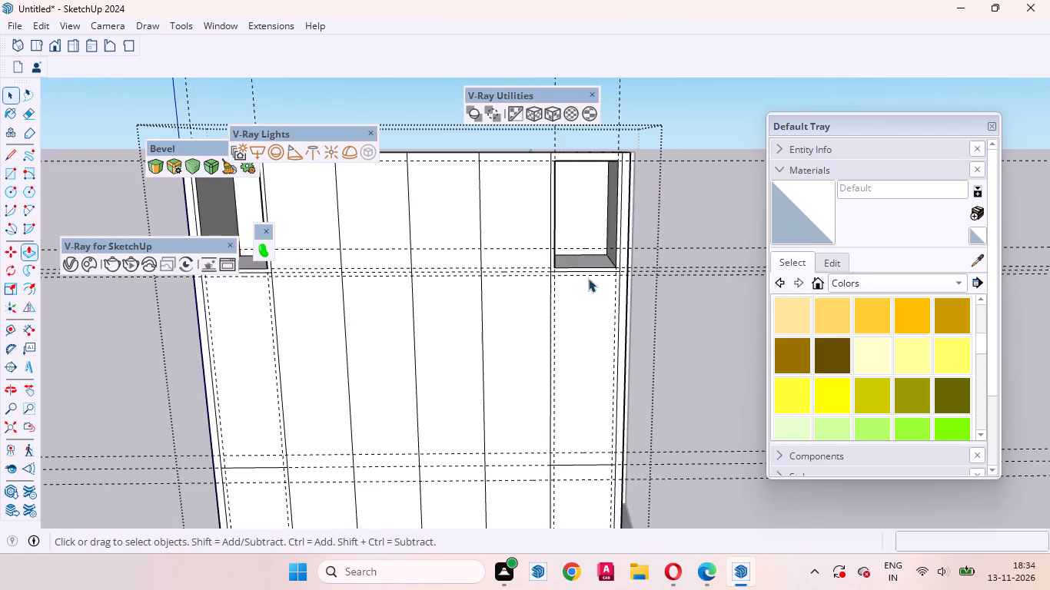
Add a horizontal guide 1 inch above the line dividing the middle and lower compartments of the rightmost division.
scroll(610, 191, down, 4)
scroll(595, 324, up, 4)
click(595, 326)
middle_drag(607, 393, 599, 386)
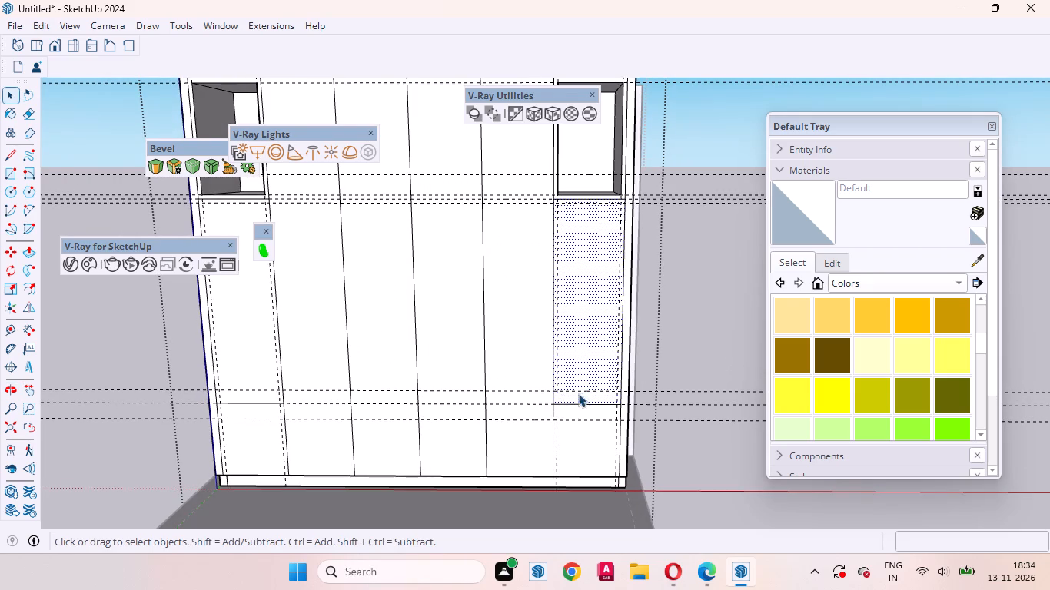
scroll(569, 405, up, 7)
middle_drag(590, 407, 633, 392)
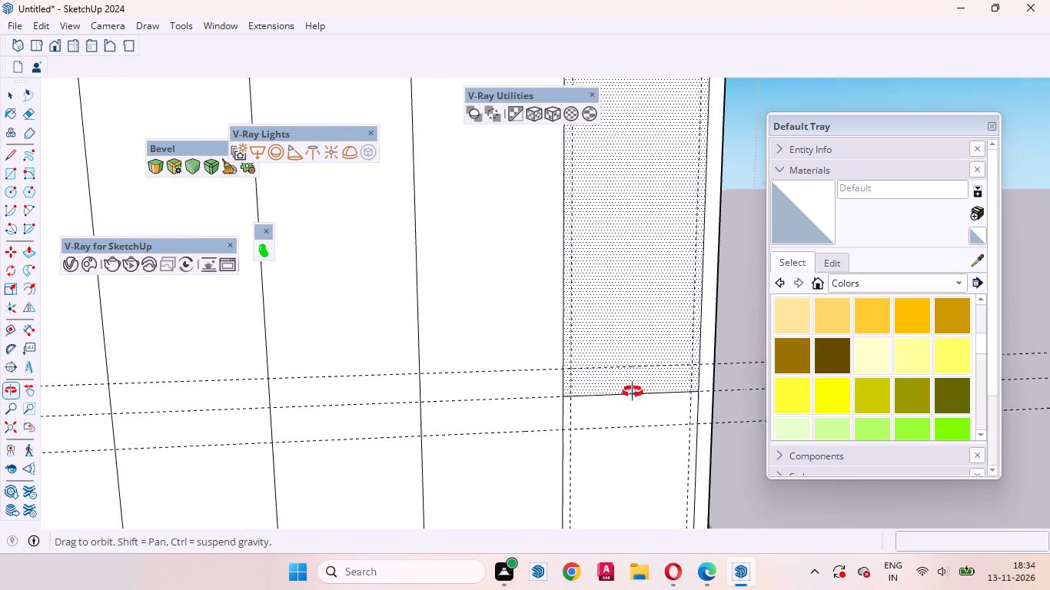
middle_drag(633, 392, 598, 378)
click(601, 449)
scroll(594, 317, down, 11)
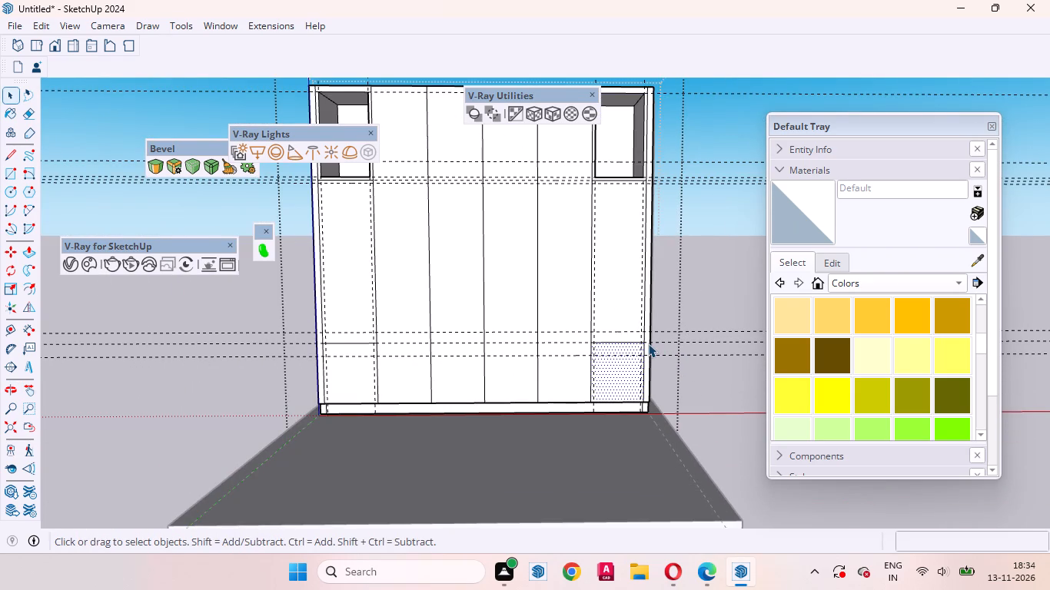
scroll(623, 343, up, 5)
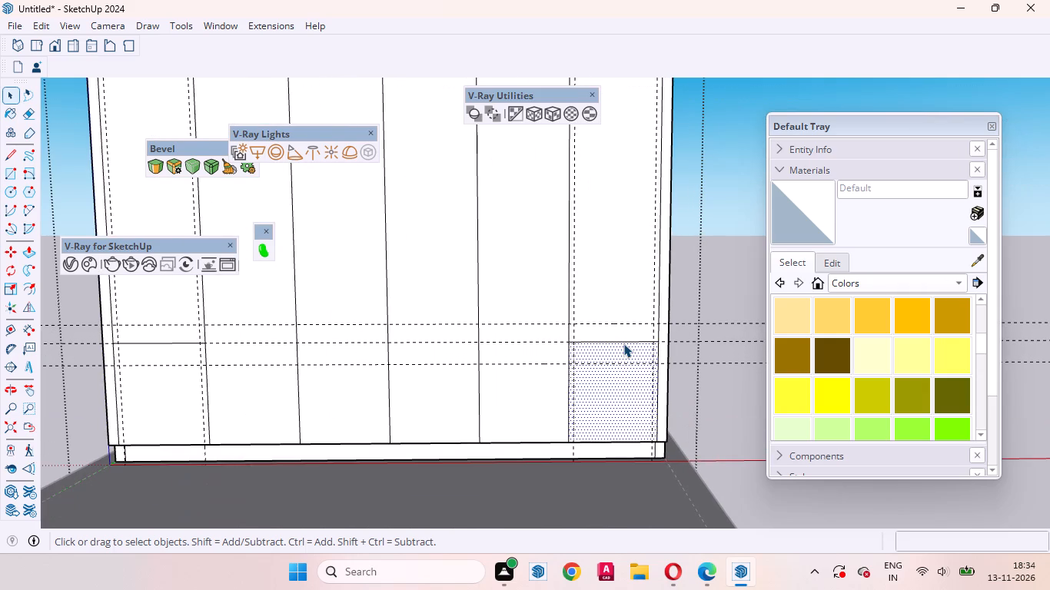
key(t)
click(620, 340)
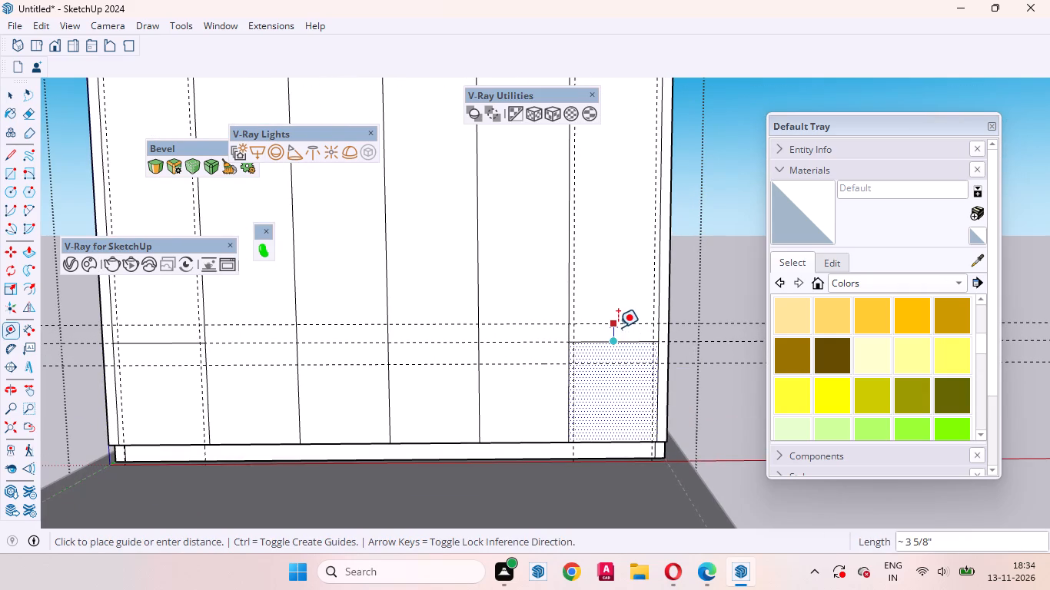
key(1)
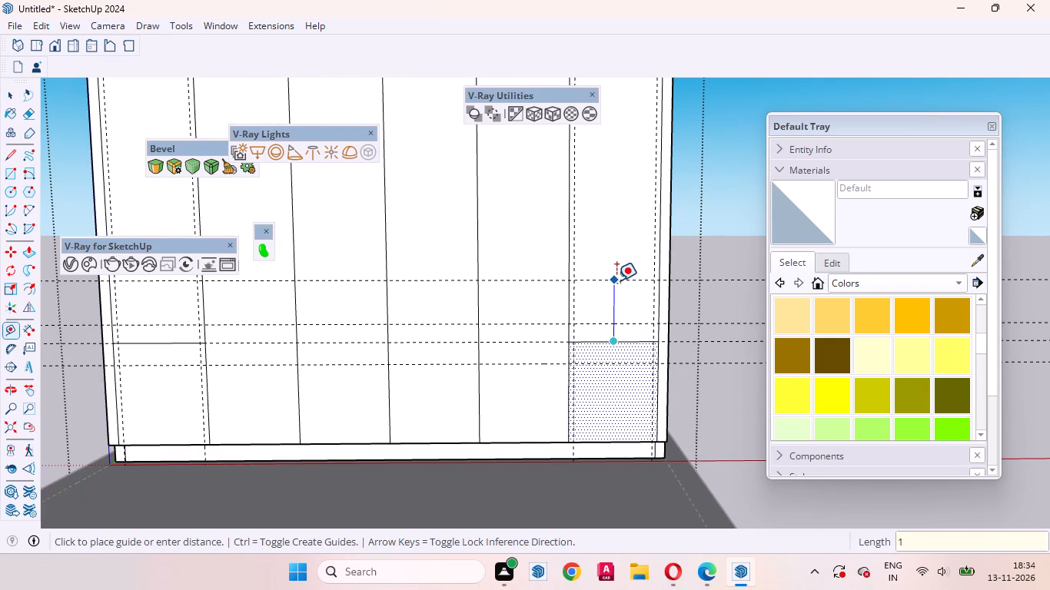
key(Return)
key(space)
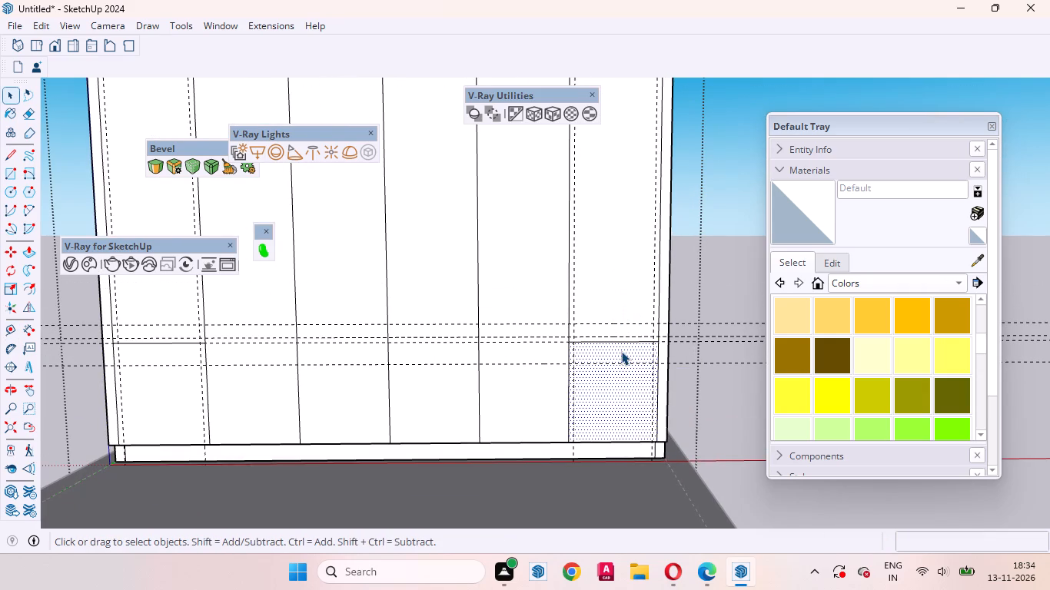
Draw an inset rectangle in the rightmost division's middle compartment, between the inner vertical guides and the 1-inch horizontal guides.
key(r)
click(578, 336)
scroll(624, 289, down, 7)
scroll(638, 208, up, 10)
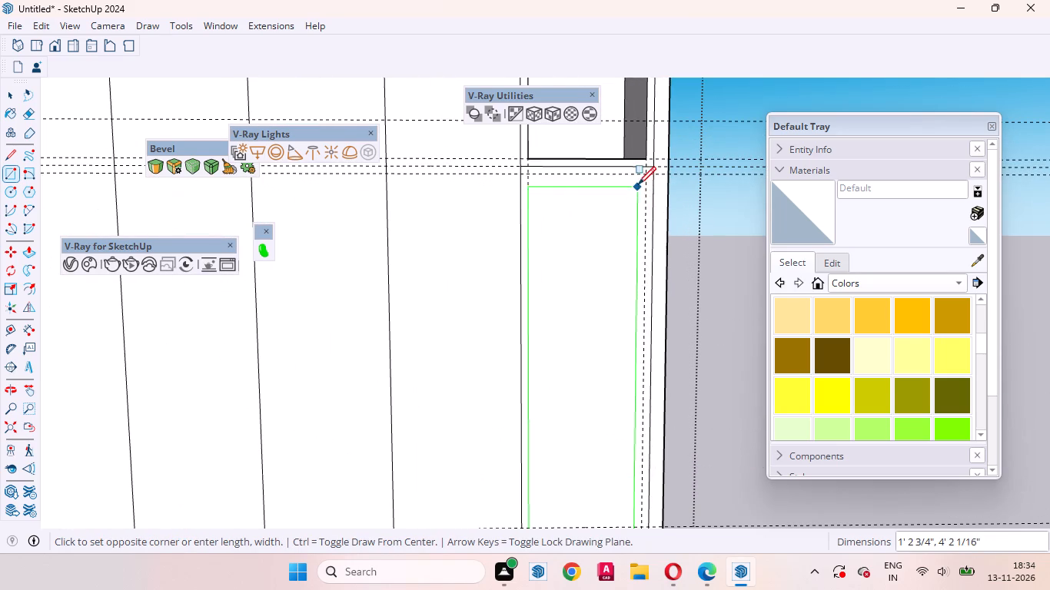
click(643, 177)
Push the inset rectangle of the rightmost middle compartment into the wardrobe, repeating the 580 mm depth.
key(space)
click(593, 293)
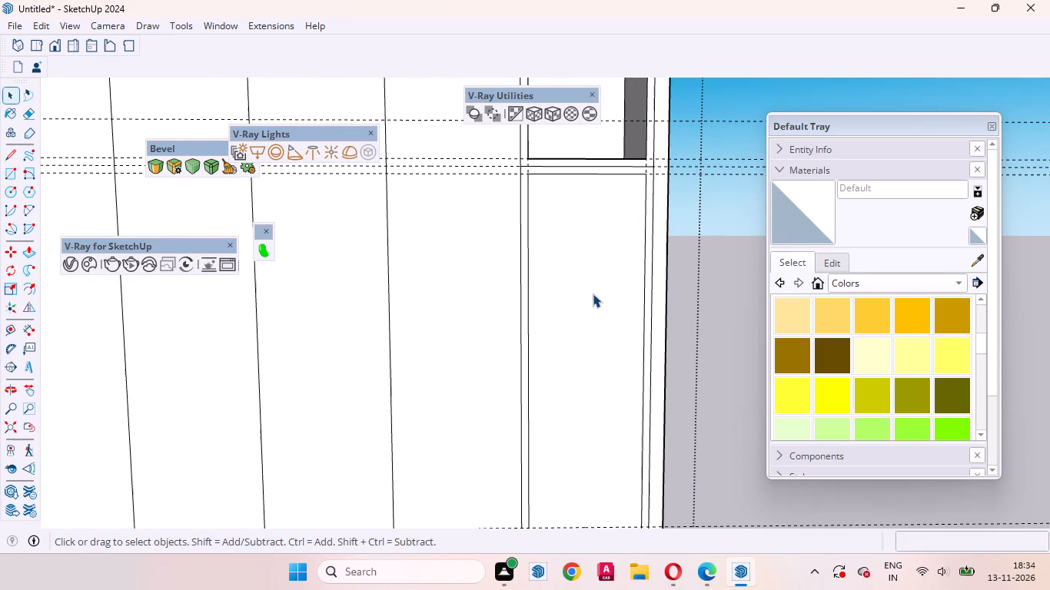
key(p)
double_click(593, 293)
key(space)
scroll(665, 176, down, 5)
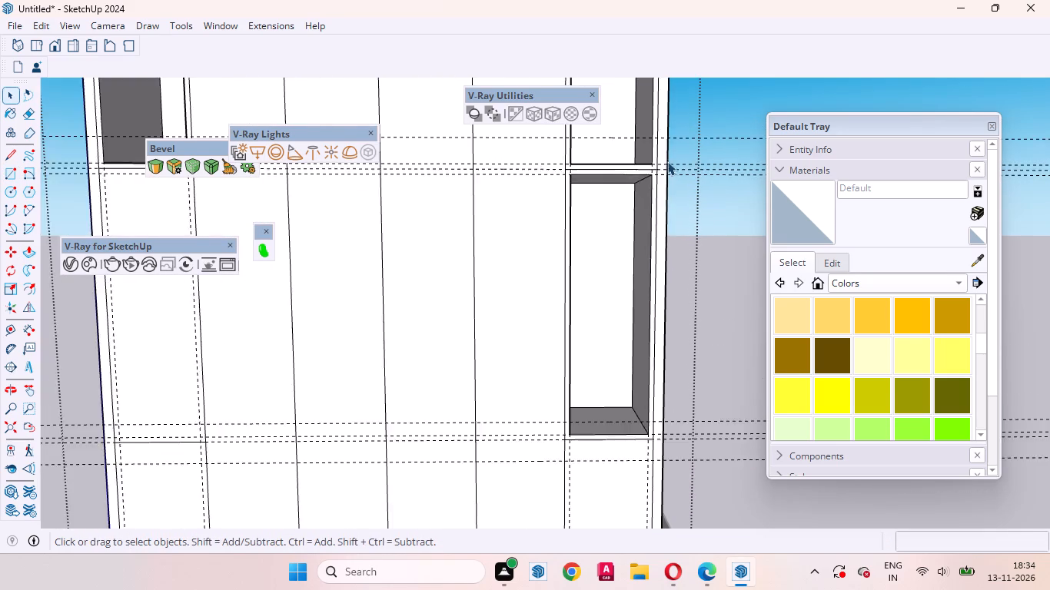
Add a horizontal guide 1 inch below the top edge of the rightmost division's lower compartment.
scroll(667, 161, down, 7)
scroll(633, 319, up, 7)
click(630, 334)
scroll(628, 313, up, 5)
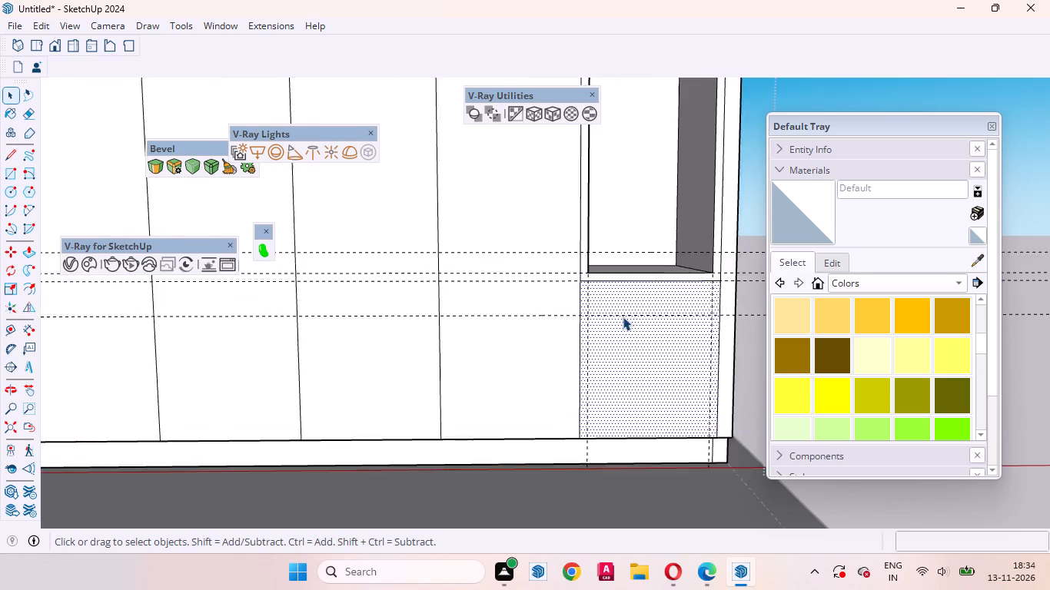
scroll(623, 317, up, 2)
key(t)
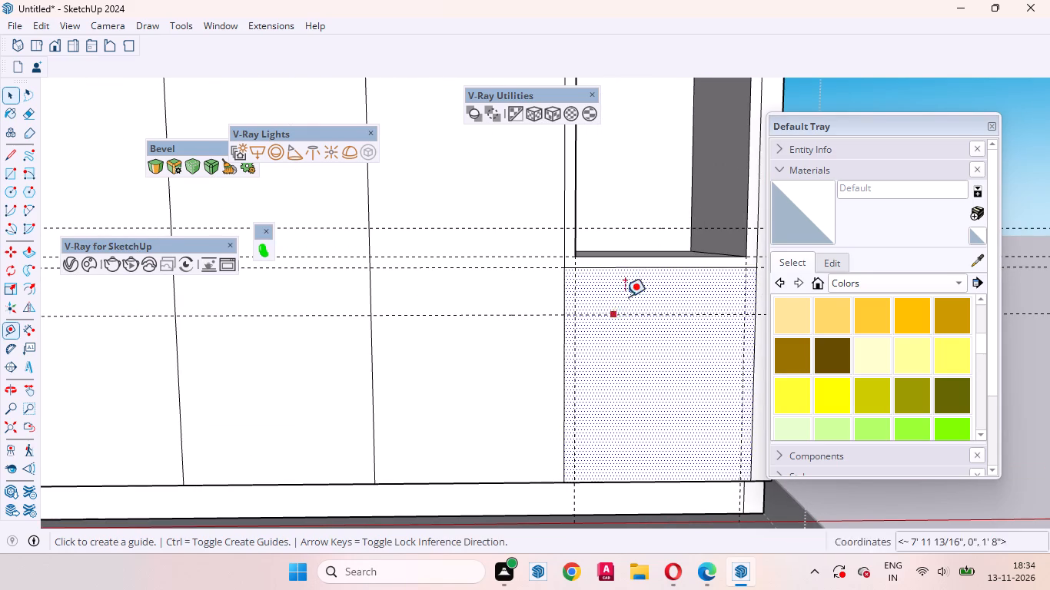
scroll(631, 293, up, 4)
click(650, 254)
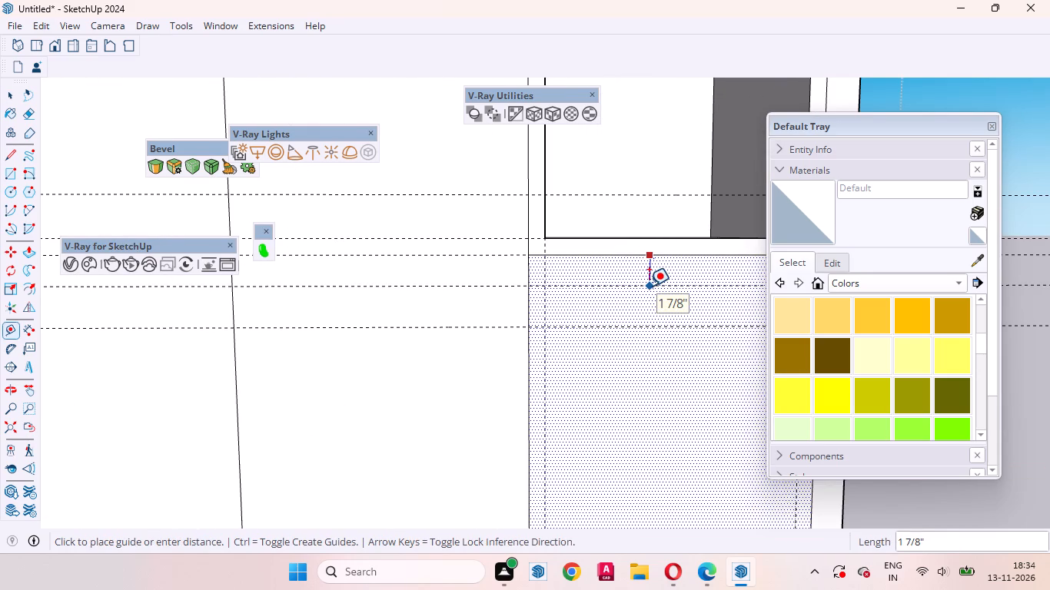
key(1)
key(Return)
scroll(636, 270, down, 8)
key(space)
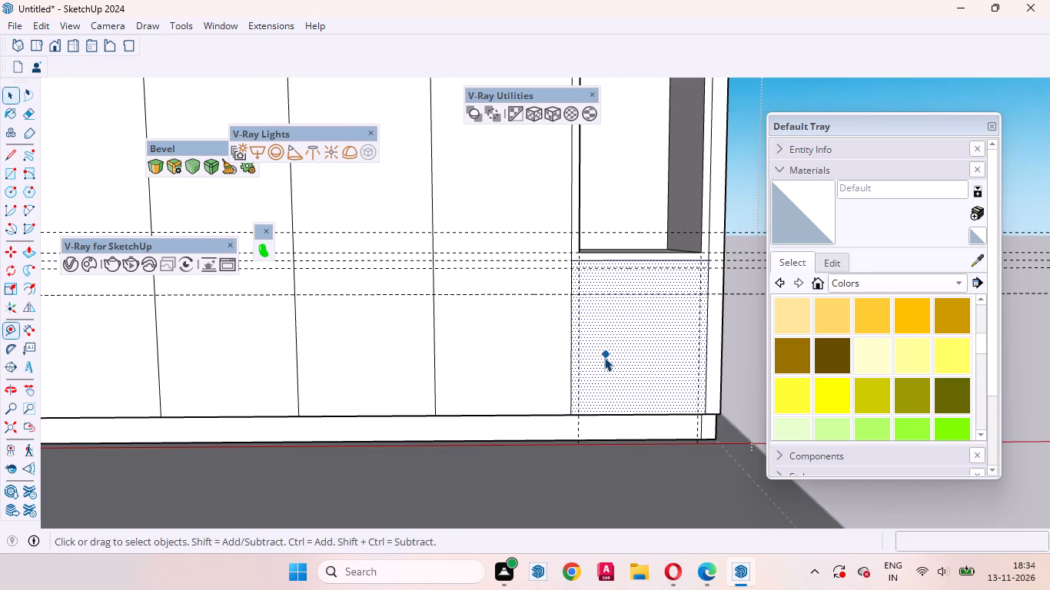
Add a horizontal guide 1 inch above the bottom edge of the rightmost division's lower compartment.
key(r)
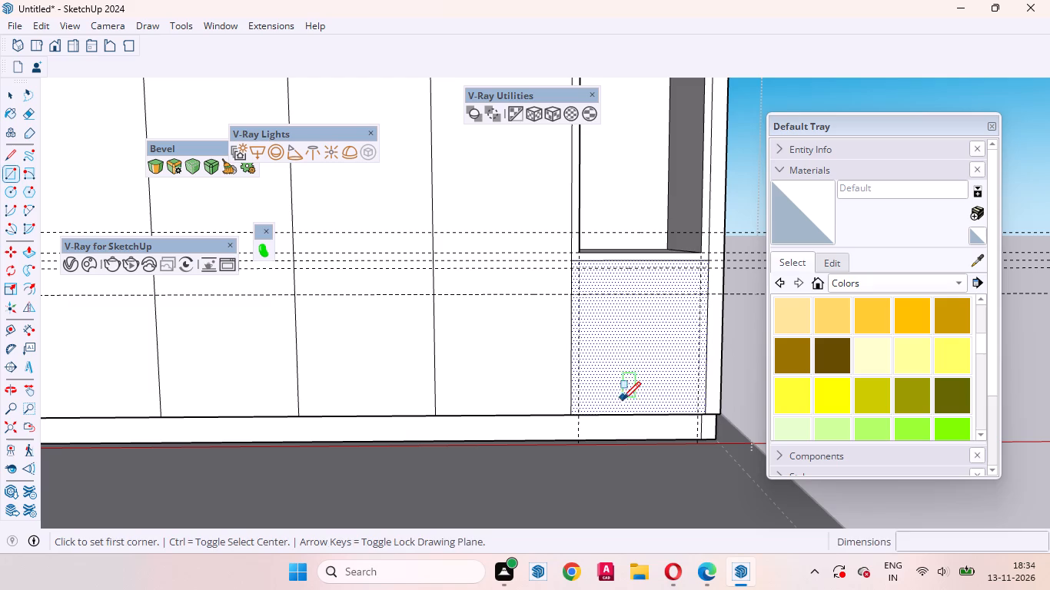
key(space)
key(t)
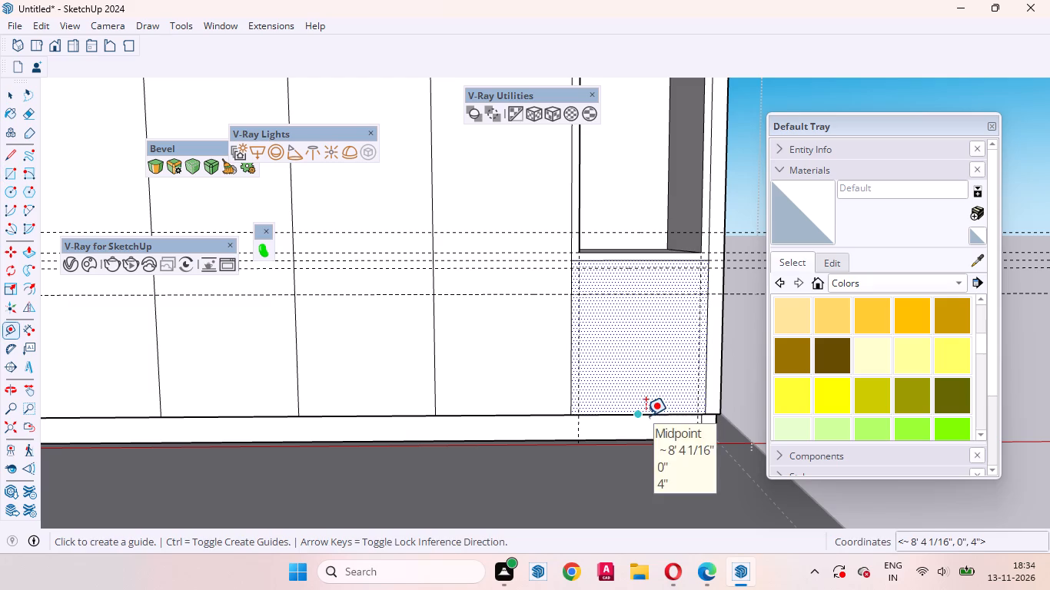
click(646, 416)
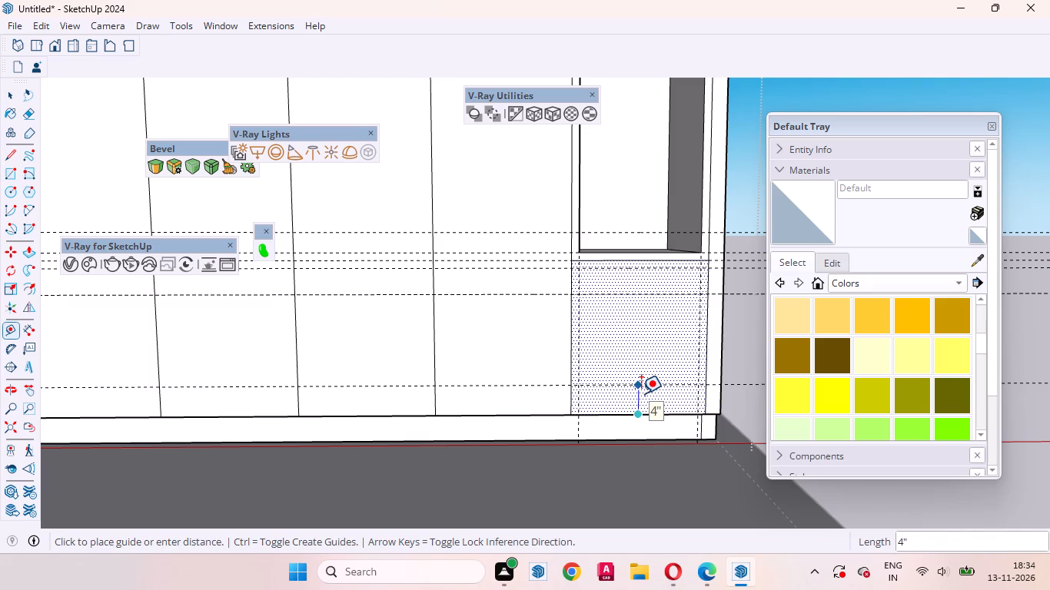
key(1)
key(Return)
key(space)
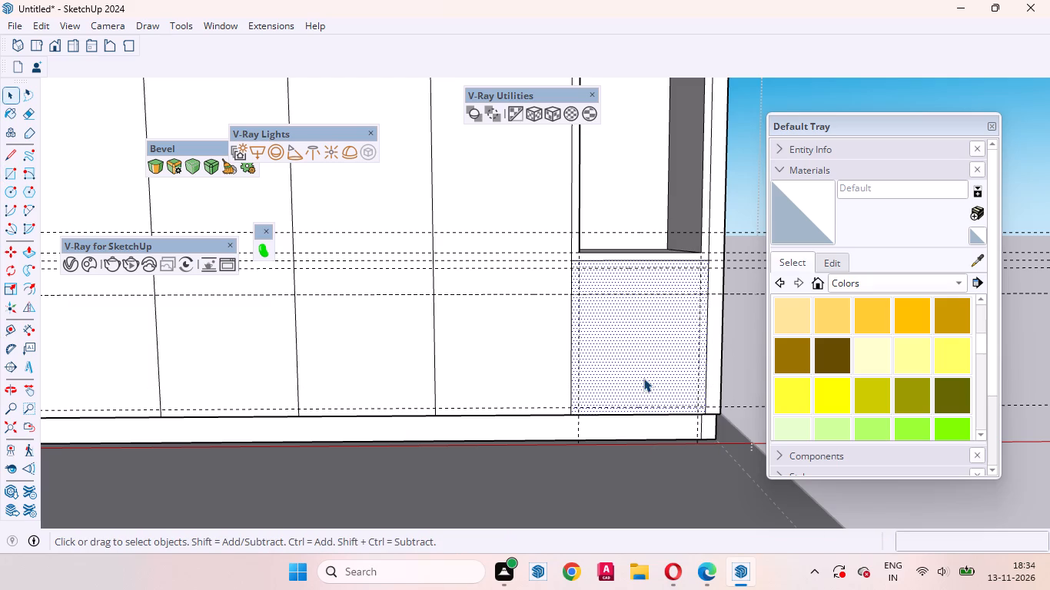
Draw an inset rectangle about 1' 3 13/16" by 1' 6 3/8" between the guides in the rightmost lower compartment.
key(r)
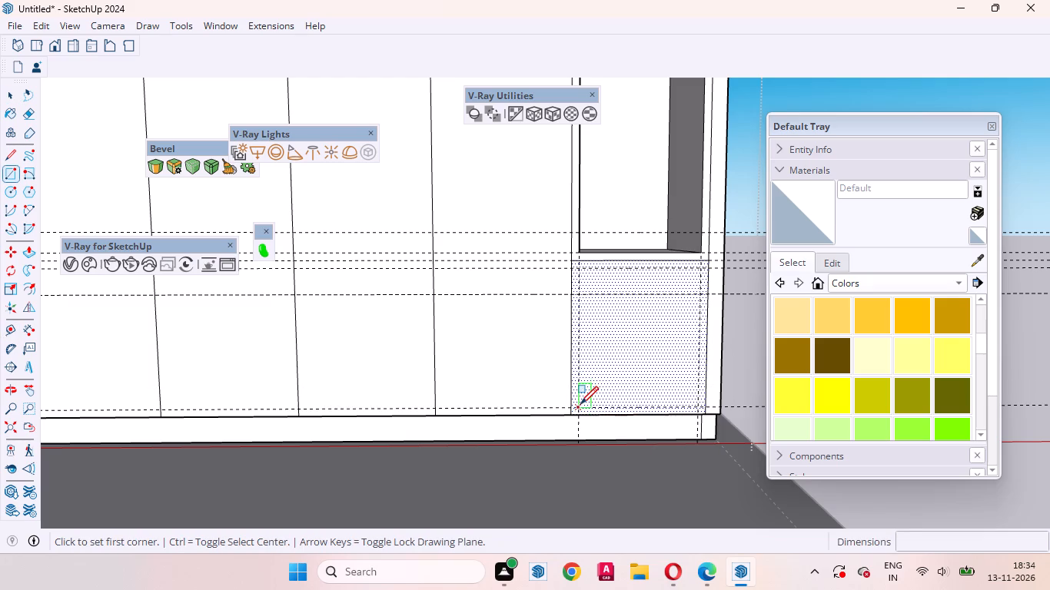
click(580, 404)
click(698, 270)
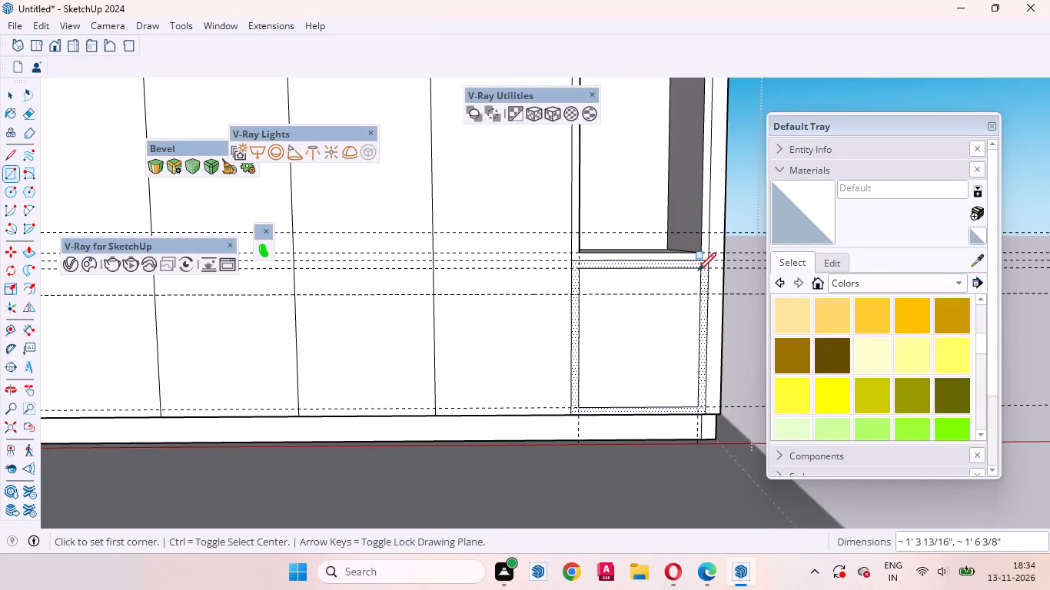
Push the inset rectangle of the rightmost lower compartment into the wardrobe, repeating the 580 mm depth.
key(space)
click(647, 356)
key(p)
double_click(646, 356)
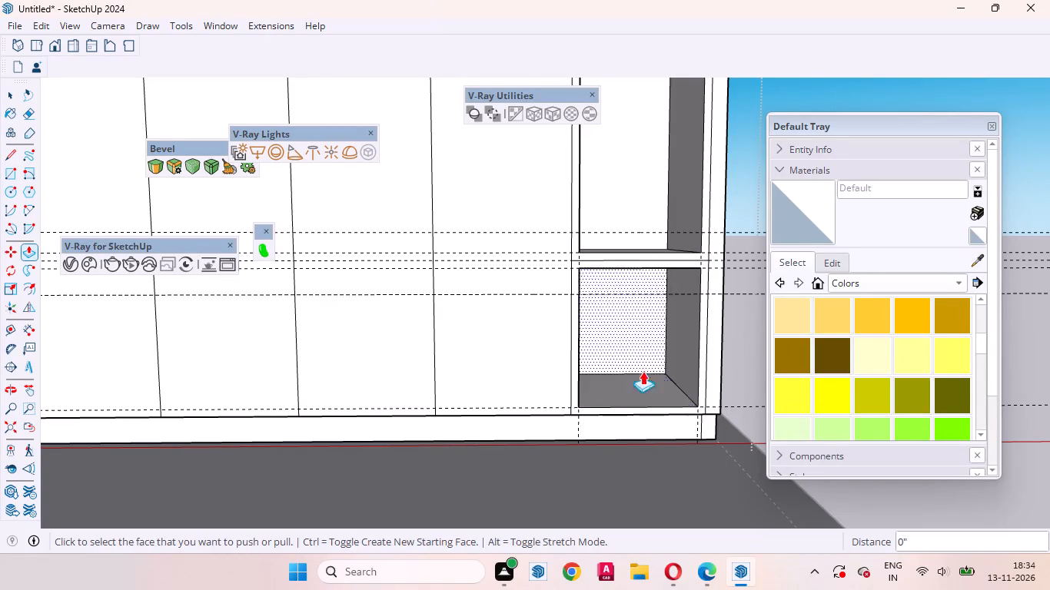
key(space)
Draw an inset rectangle about 4' 3 5/8" by 1' 3 13/16" between the guides in the leftmost division's middle compartment.
scroll(633, 415, down, 20)
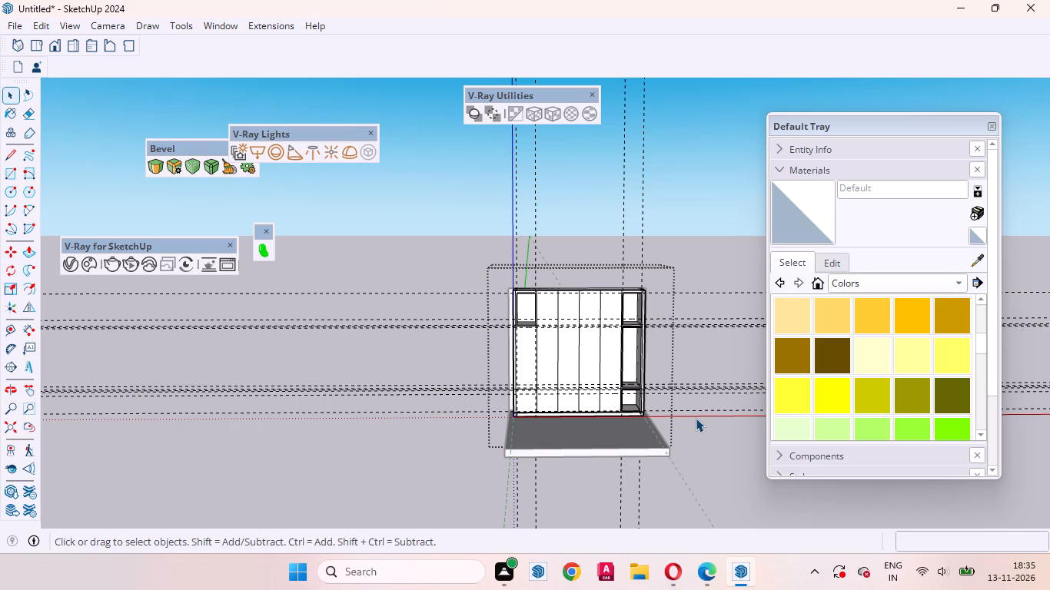
scroll(592, 400, up, 3)
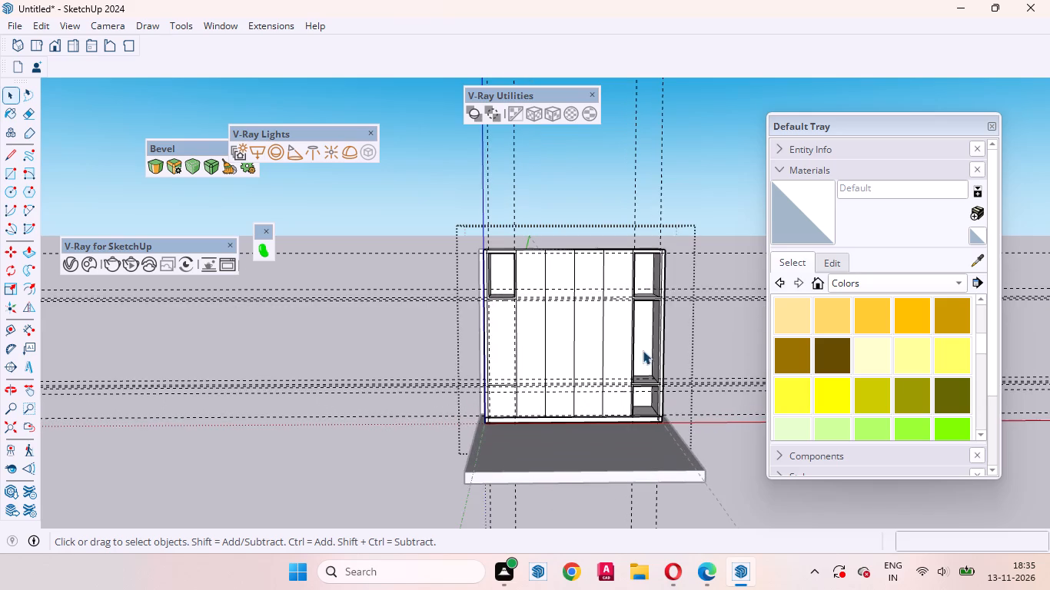
scroll(486, 360, up, 7)
scroll(510, 300, up, 3)
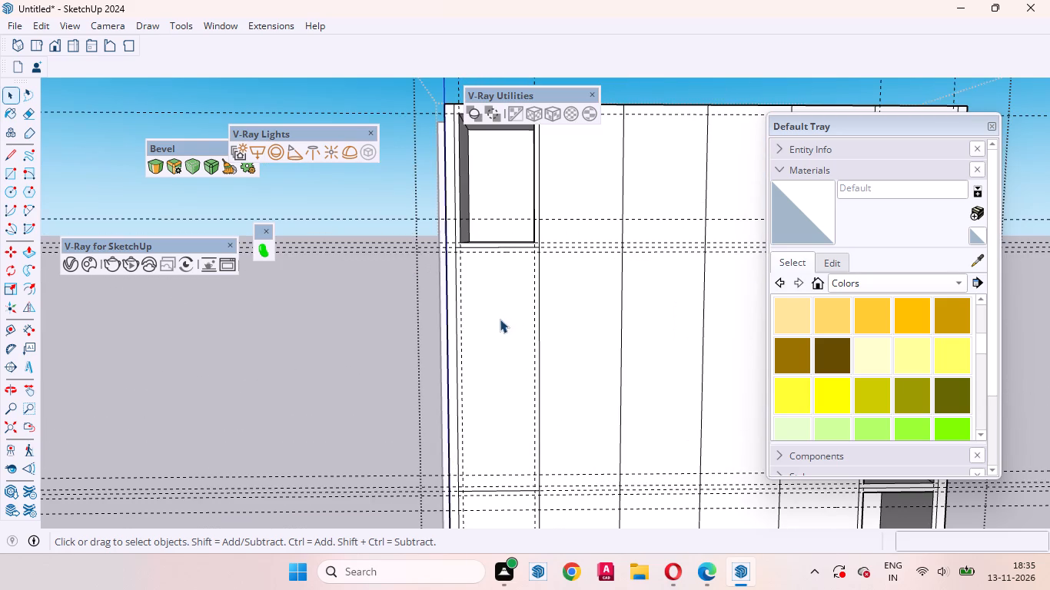
click(500, 319)
scroll(487, 318, down, 2)
scroll(407, 374, down, 3)
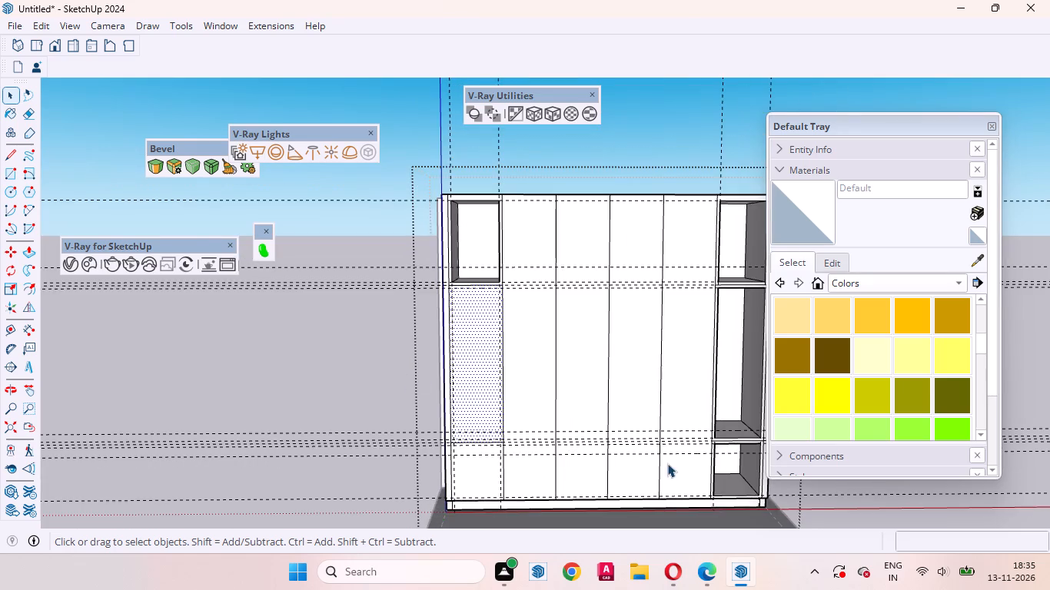
scroll(710, 452, up, 3)
scroll(361, 436, up, 4)
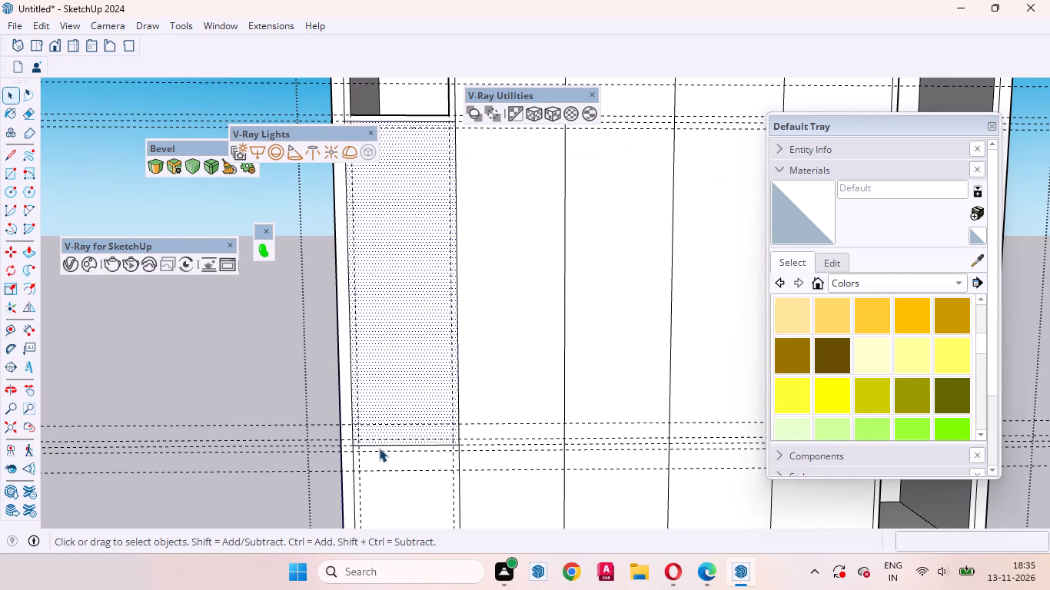
key(r)
click(358, 436)
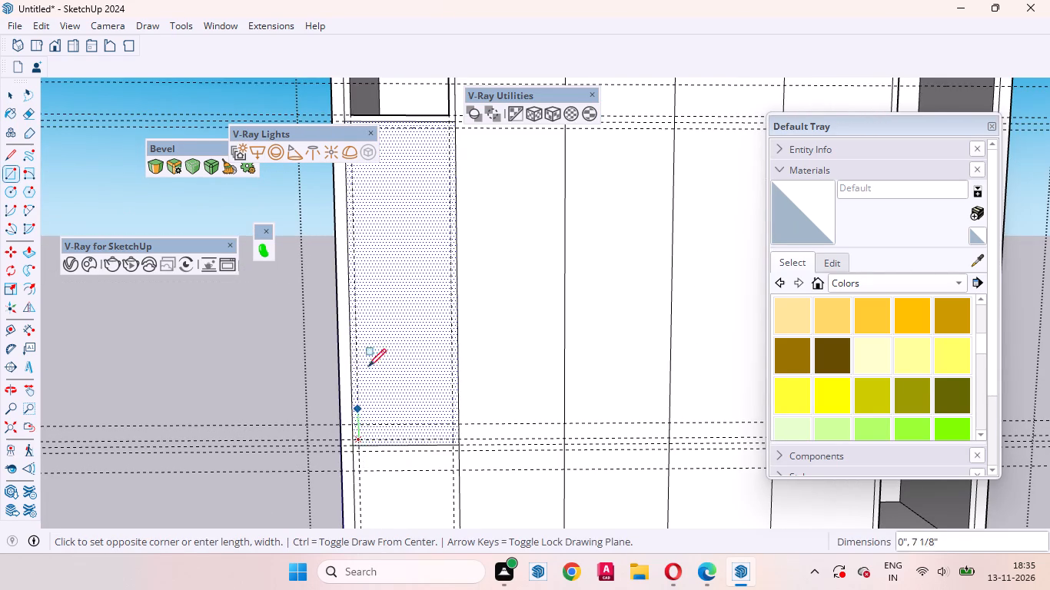
scroll(414, 397, down, 7)
scroll(425, 270, up, 13)
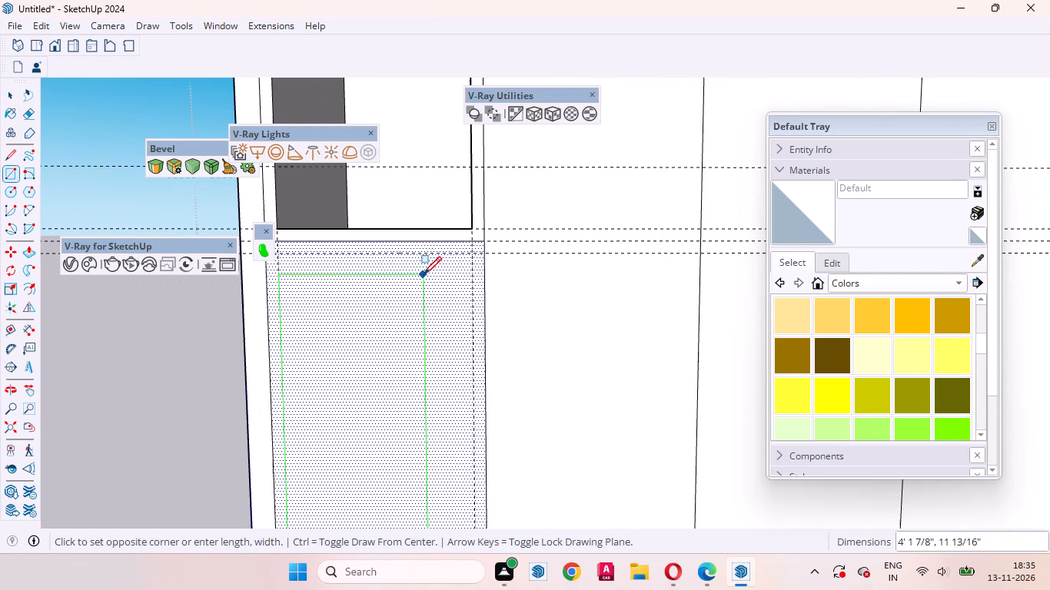
click(469, 254)
Push the inset rectangle of the leftmost middle compartment into the wardrobe, repeating the 580 mm depth.
key(space)
click(406, 337)
key(p)
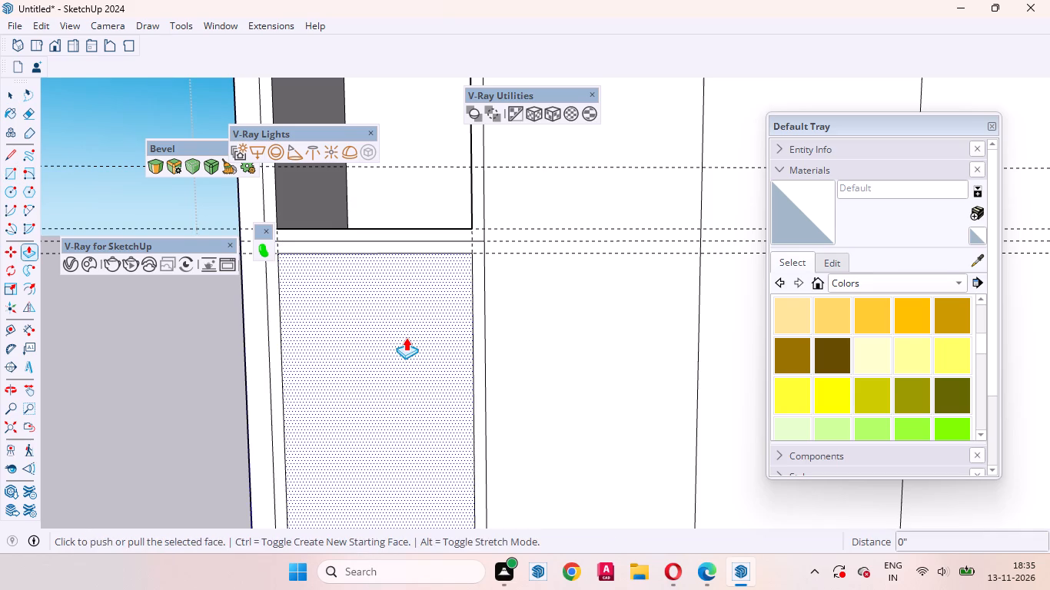
double_click(406, 337)
scroll(486, 277, down, 17)
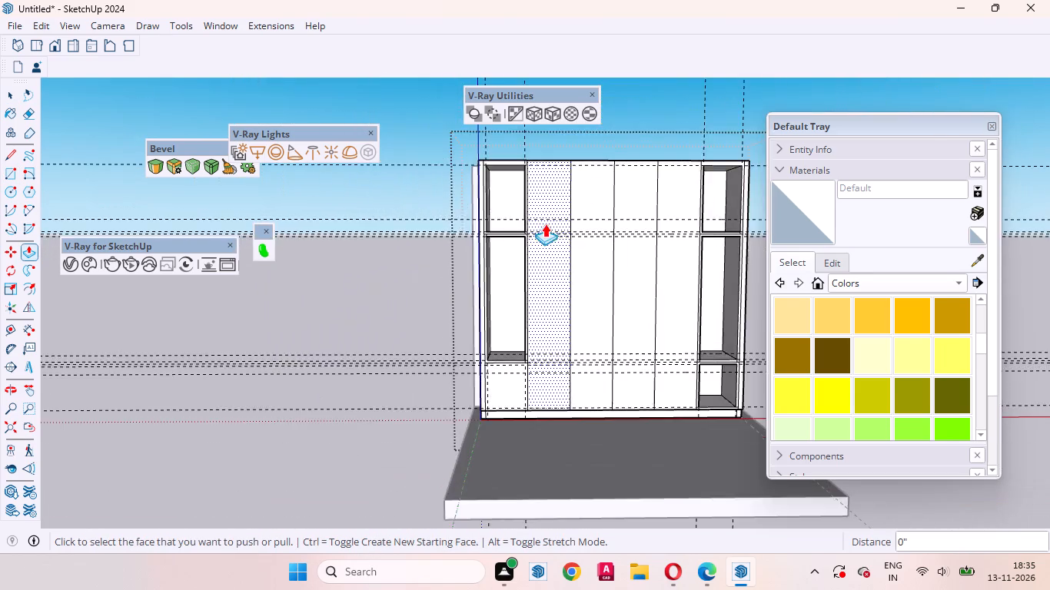
scroll(533, 399, up, 9)
key(space)
Draw an inset rectangle about 1' 3 13/16" by 1' 6 3/8" between the guides in the leftmost division's lower compartment.
scroll(470, 374, up, 2)
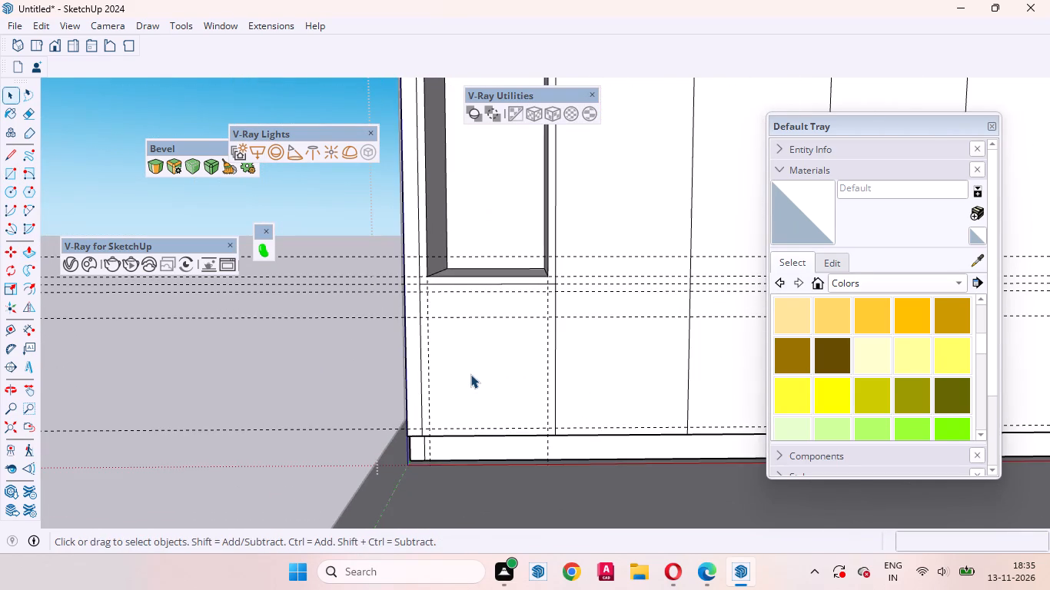
key(r)
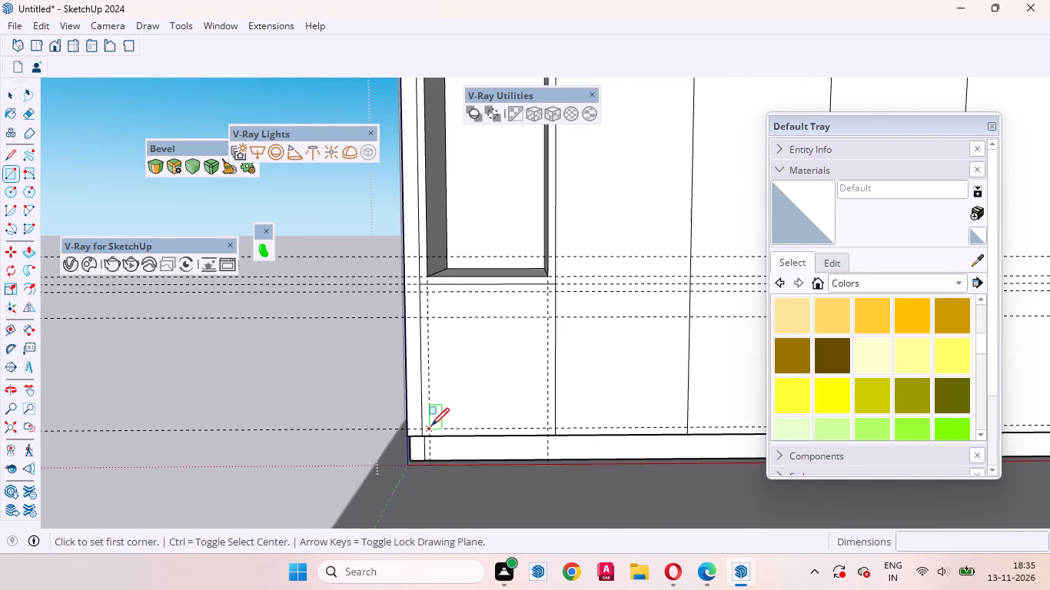
click(431, 426)
click(544, 293)
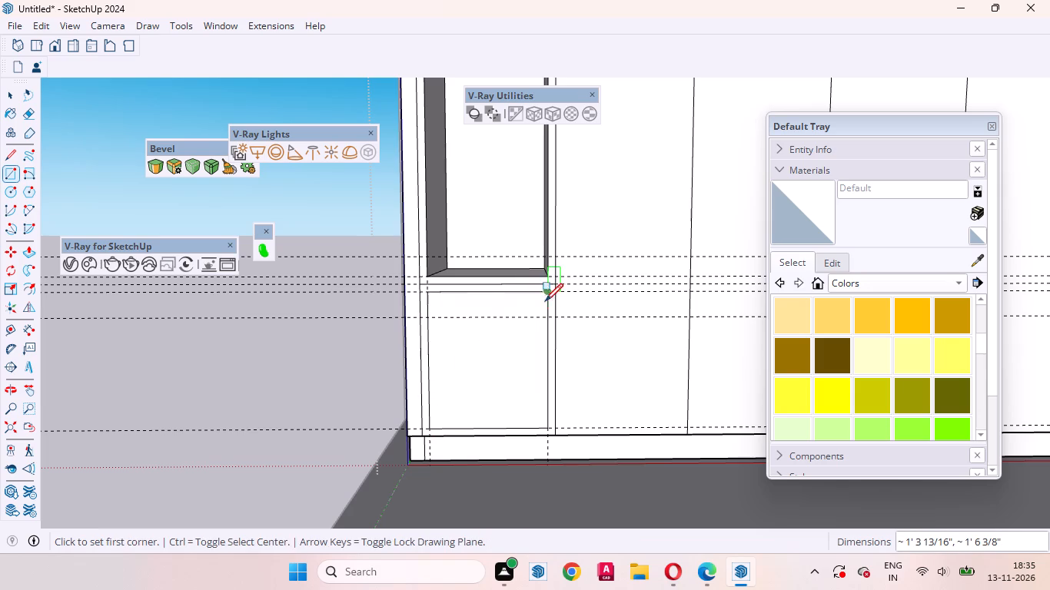
Push the inset rectangle of the leftmost lower compartment into the wardrobe, repeating the 580 mm depth.
key(space)
click(486, 376)
key(p)
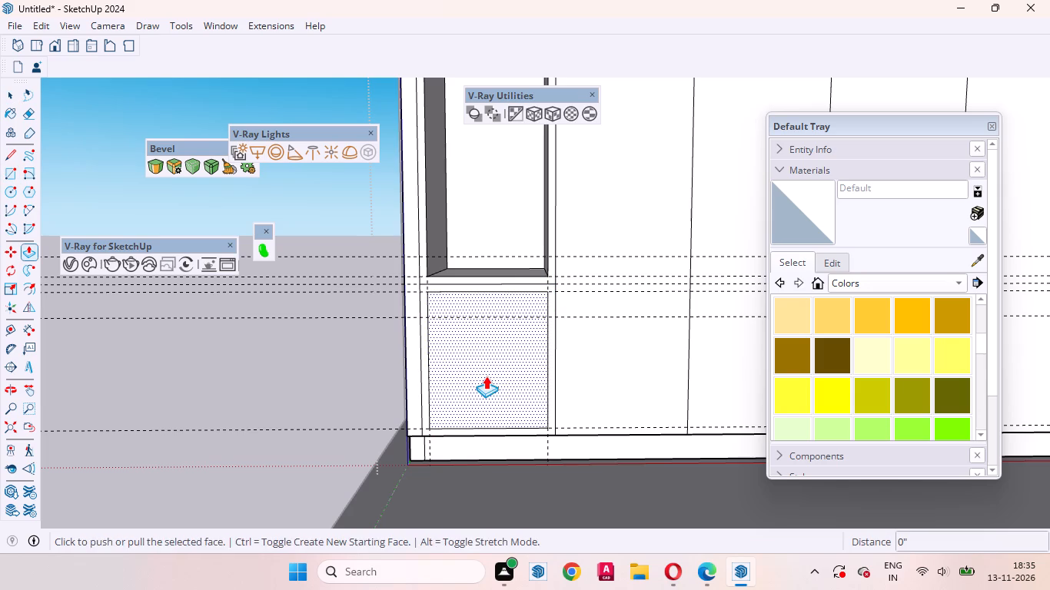
double_click(486, 376)
key(space)
scroll(430, 411, down, 19)
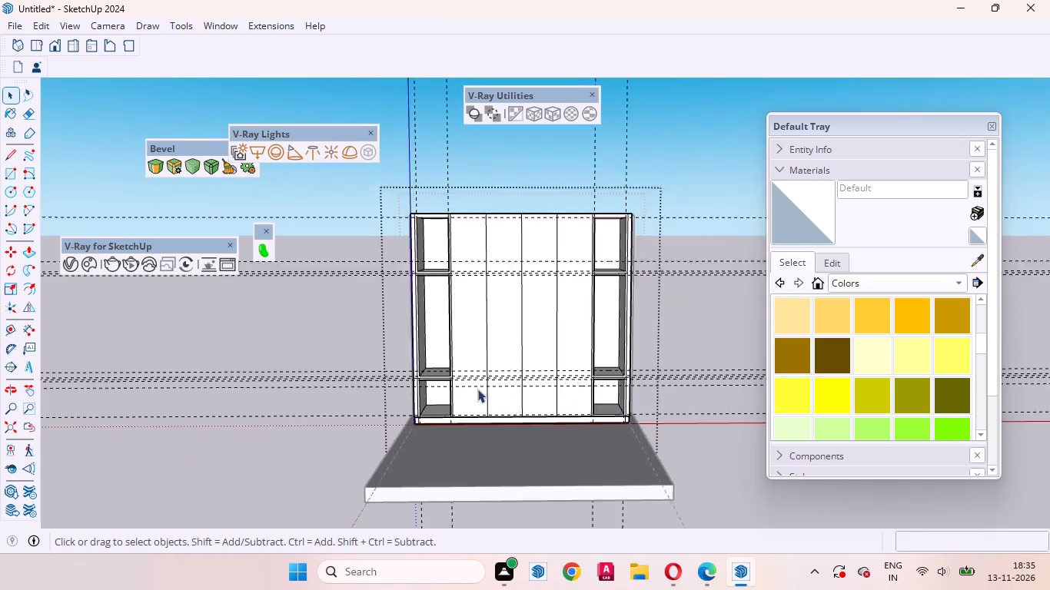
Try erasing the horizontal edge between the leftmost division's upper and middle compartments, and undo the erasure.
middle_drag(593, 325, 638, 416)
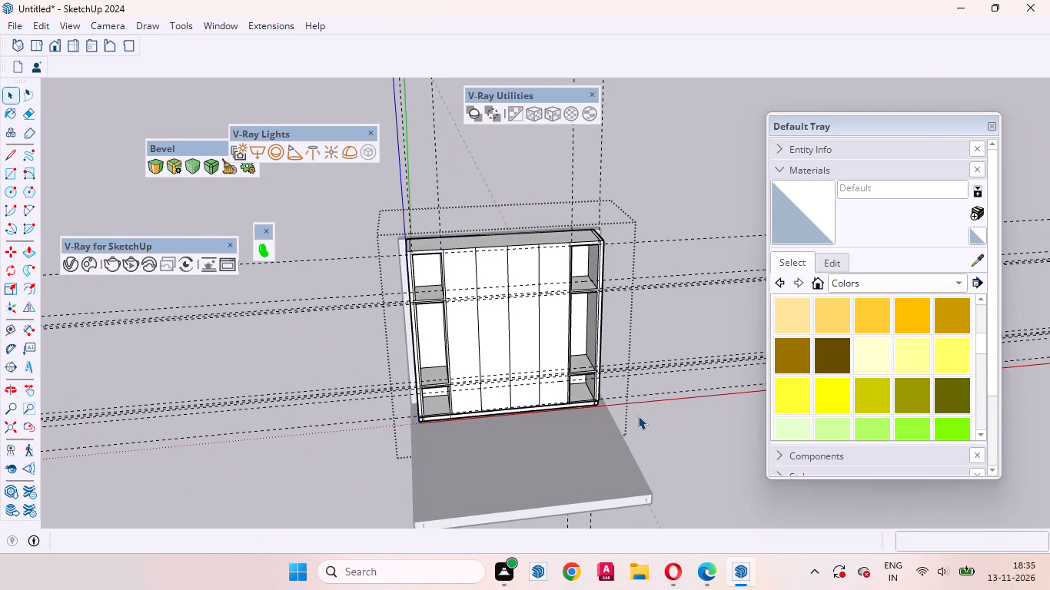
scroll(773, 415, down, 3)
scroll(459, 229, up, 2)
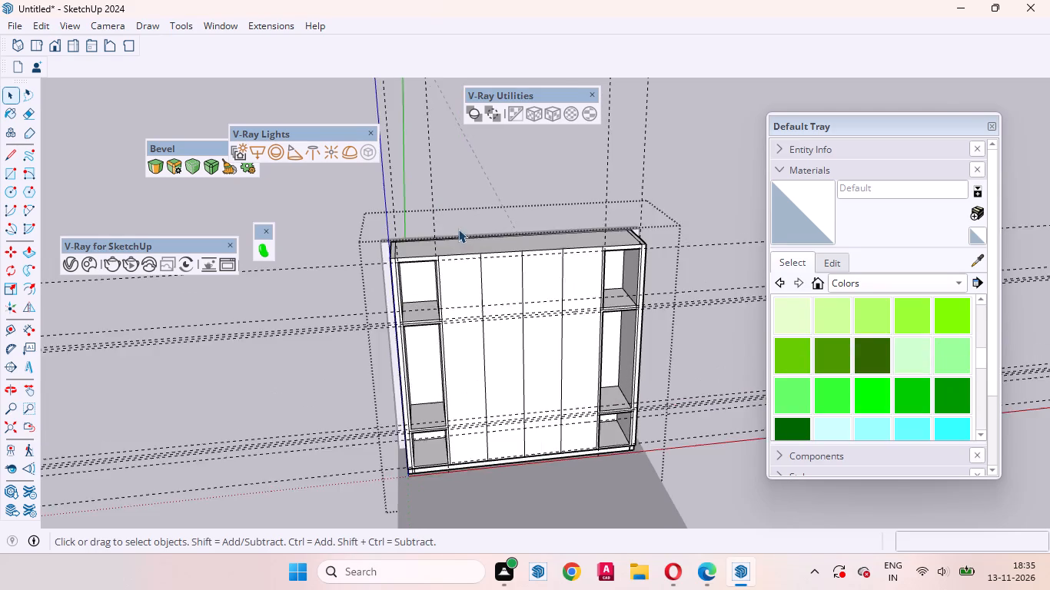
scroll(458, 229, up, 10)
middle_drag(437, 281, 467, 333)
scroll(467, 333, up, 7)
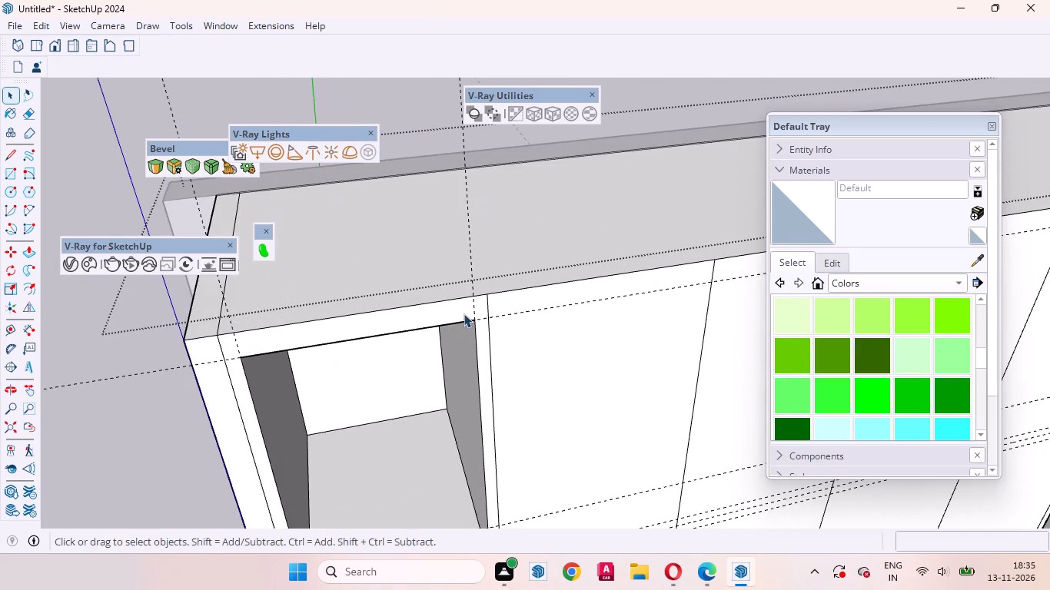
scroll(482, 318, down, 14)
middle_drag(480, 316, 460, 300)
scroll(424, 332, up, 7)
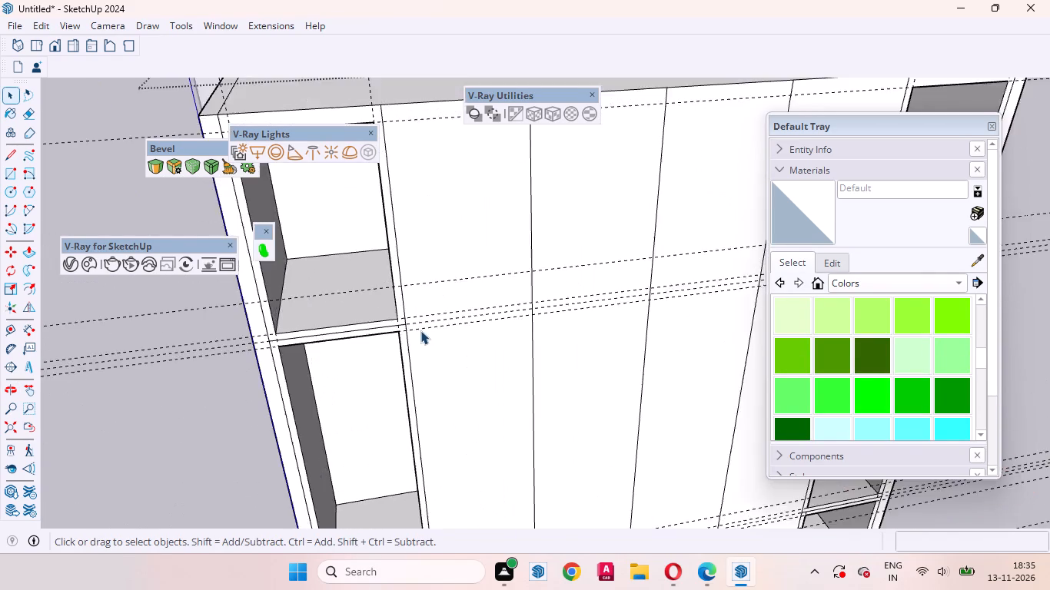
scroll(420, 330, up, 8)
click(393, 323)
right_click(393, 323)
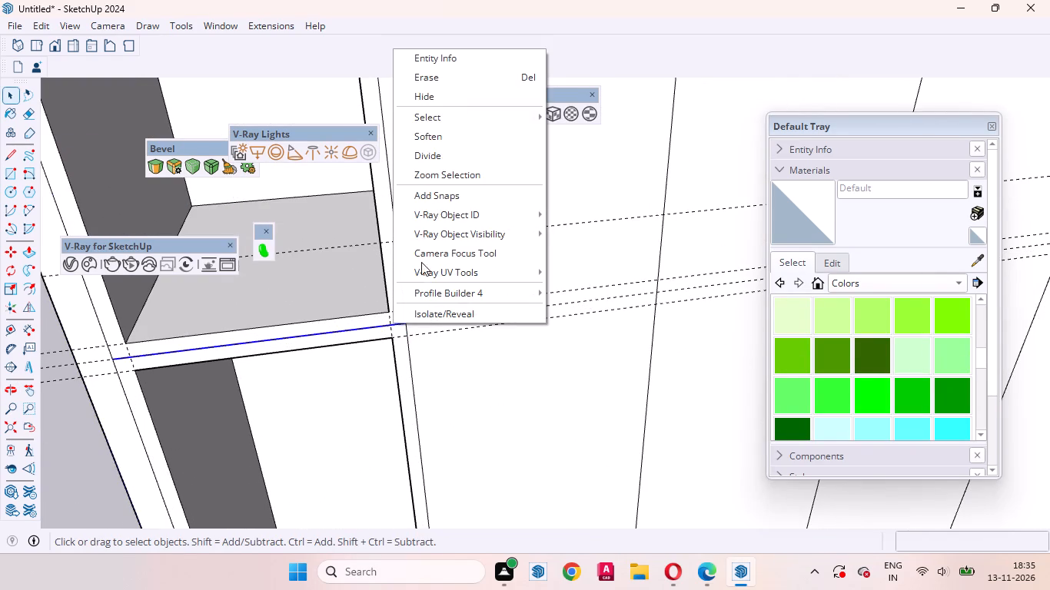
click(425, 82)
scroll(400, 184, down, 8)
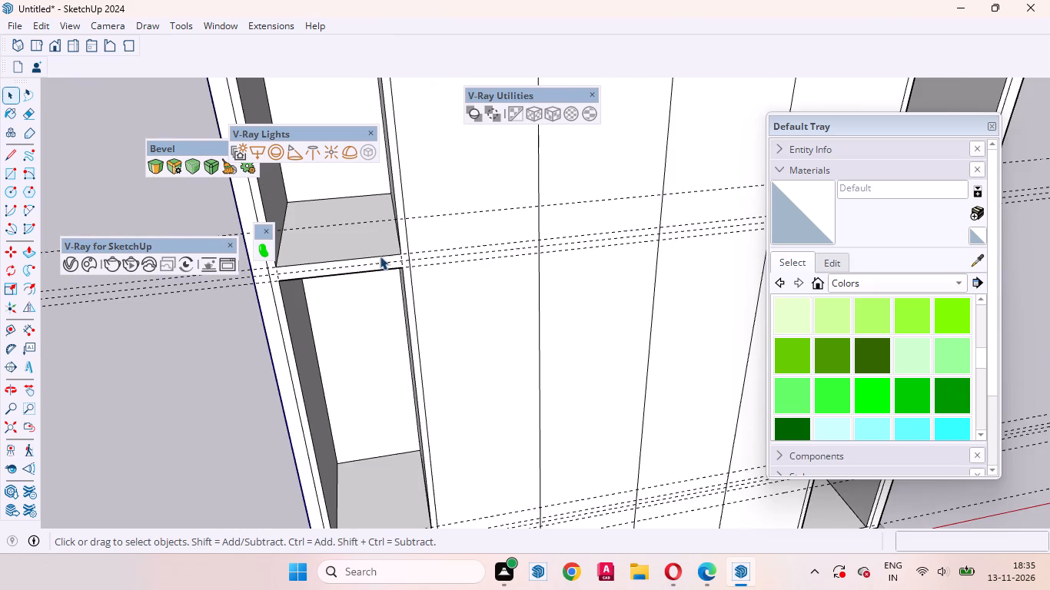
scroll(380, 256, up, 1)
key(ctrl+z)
Examine the front frame around the leftmost upper compartment, including the face border it shares with the middle compartment.
scroll(482, 273, down, 3)
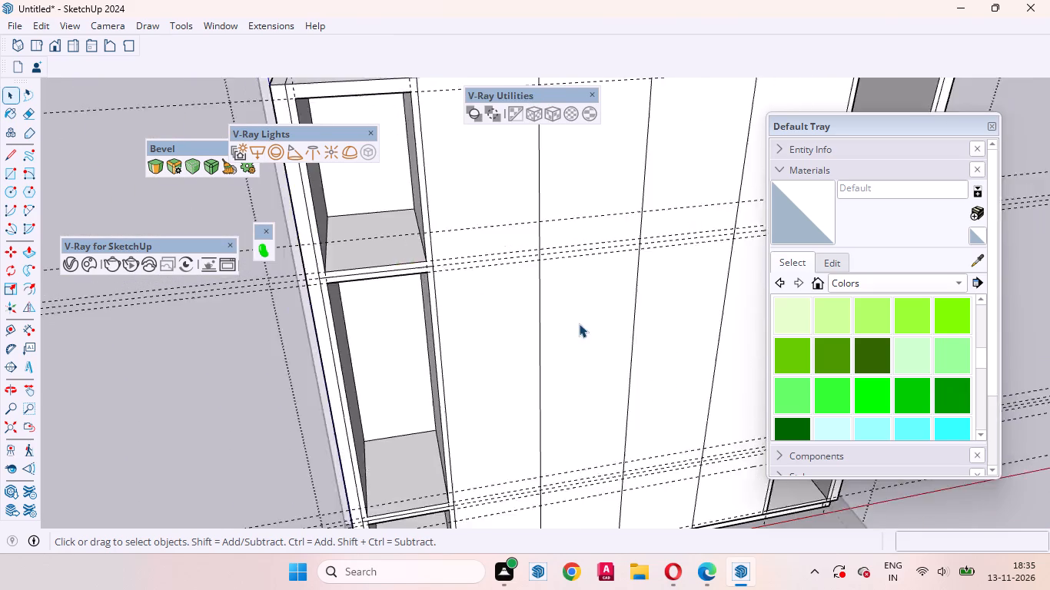
scroll(579, 323, down, 10)
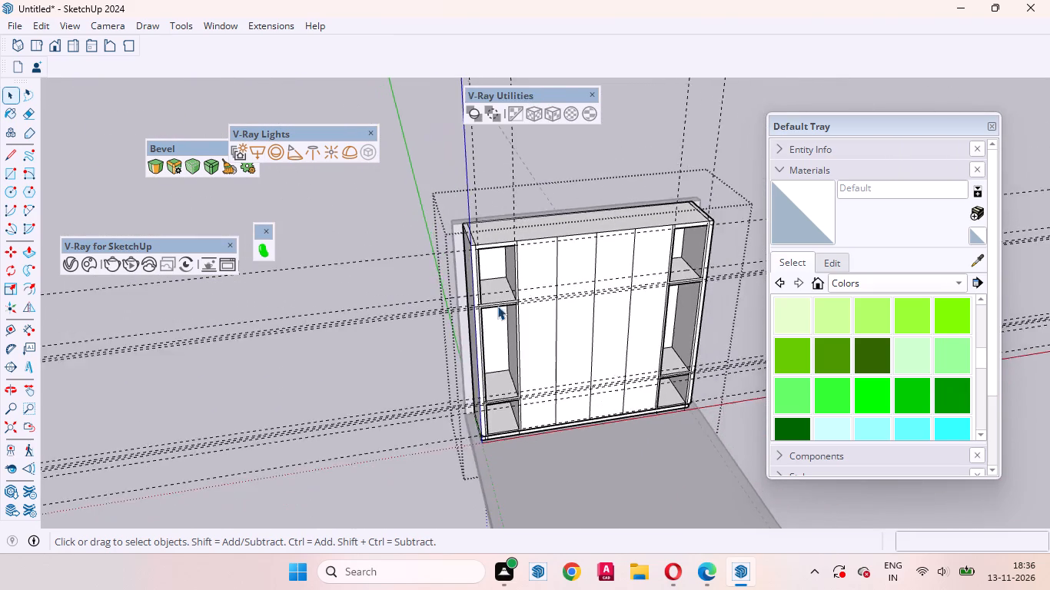
scroll(479, 300, up, 18)
middle_drag(439, 330, 427, 263)
scroll(427, 267, up, 1)
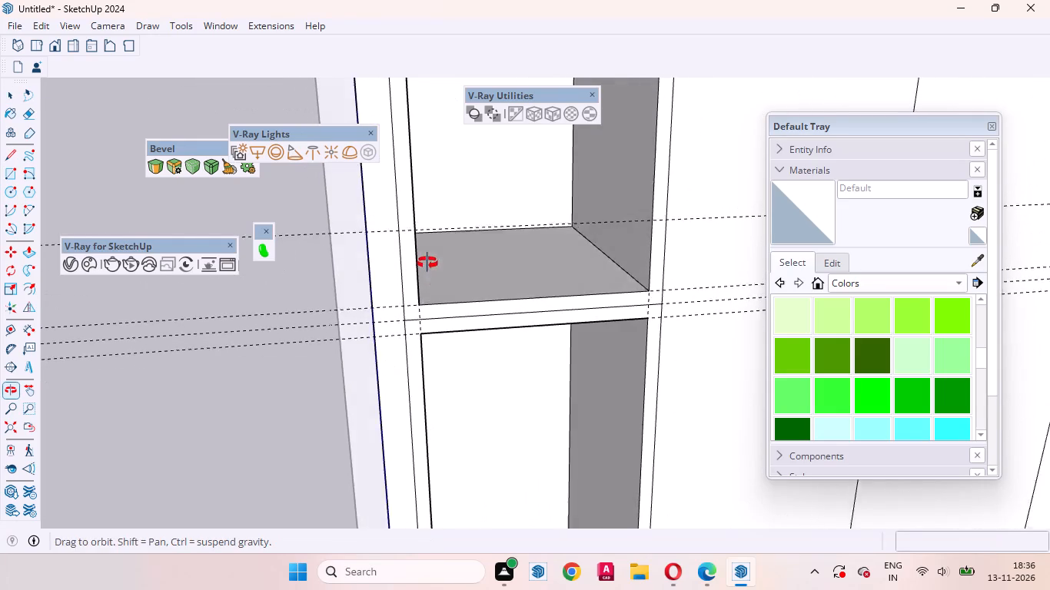
middle_drag(427, 263, 427, 260)
scroll(390, 395, down, 9)
scroll(411, 356, up, 7)
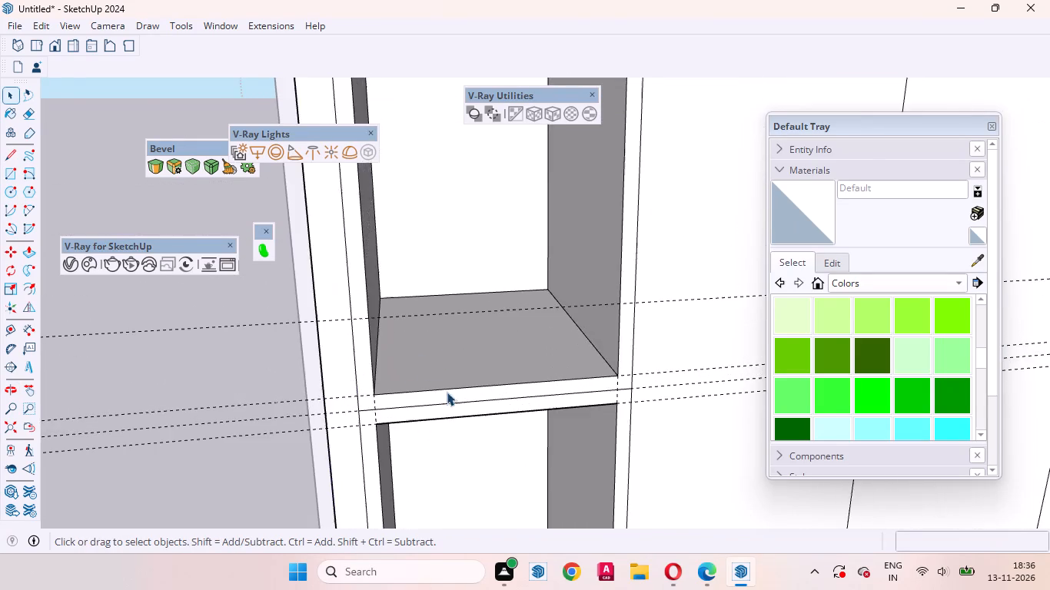
middle_drag(450, 393, 400, 416)
scroll(399, 417, down, 3)
scroll(398, 426, up, 1)
scroll(398, 430, down, 6)
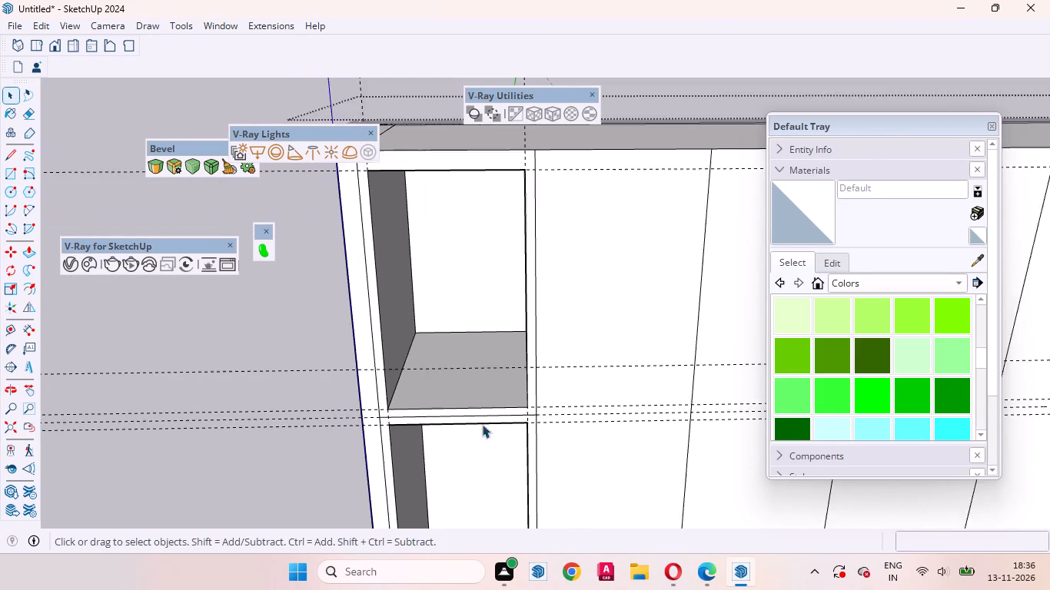
scroll(482, 424, down, 2)
scroll(496, 281, up, 7)
click(494, 264)
scroll(536, 228, down, 4)
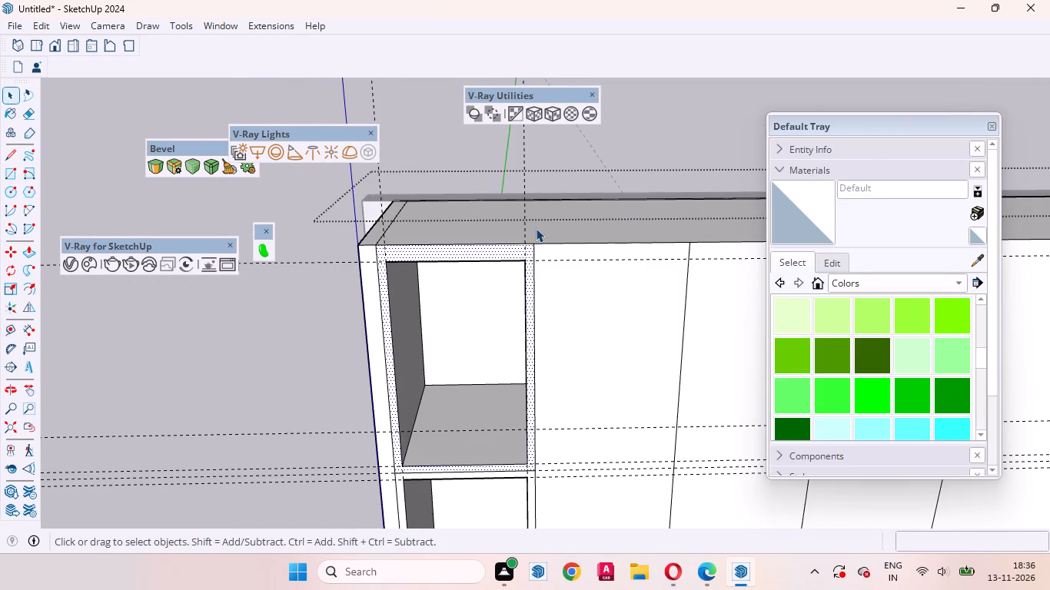
scroll(513, 244, up, 3)
middle_drag(523, 283, 638, 402)
scroll(588, 364, up, 2)
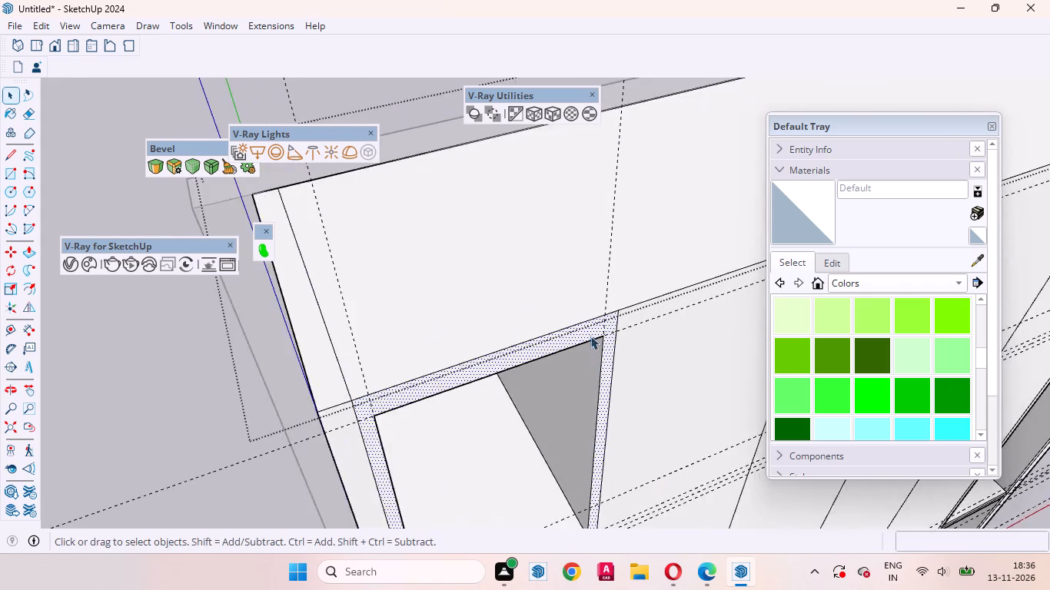
scroll(580, 324, up, 2)
scroll(520, 283, down, 1)
scroll(518, 280, up, 1)
scroll(517, 277, down, 6)
scroll(583, 505, up, 3)
middle_drag(581, 503, 527, 305)
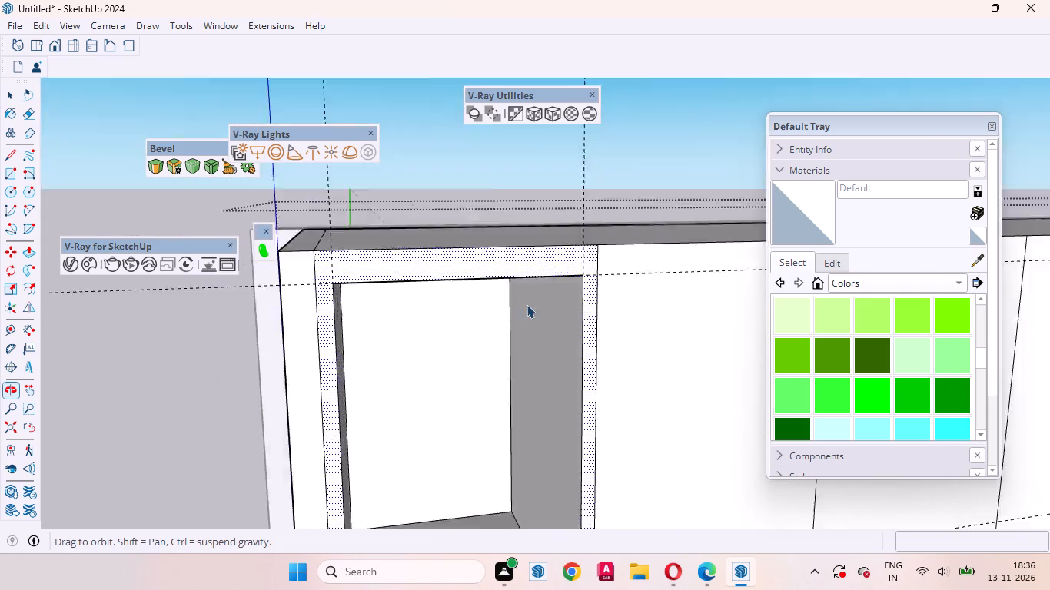
scroll(503, 357, down, 13)
Copy the edge between the leftmost upper and middle compartments 1.5 mm downward, and copy that new edge 3 mm upward.
scroll(503, 380, up, 14)
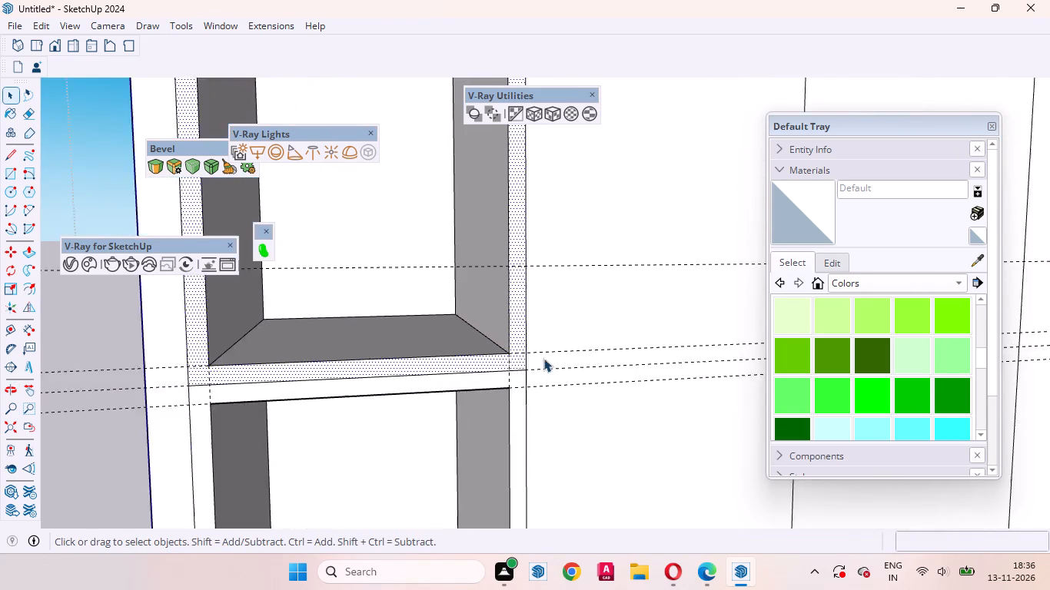
scroll(543, 358, up, 7)
click(465, 379)
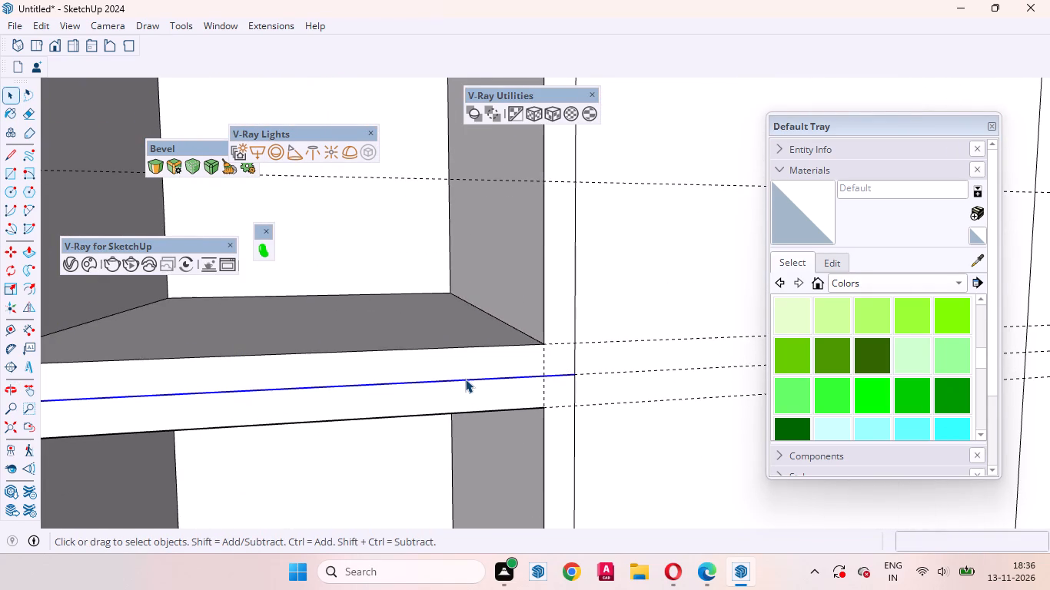
key(m)
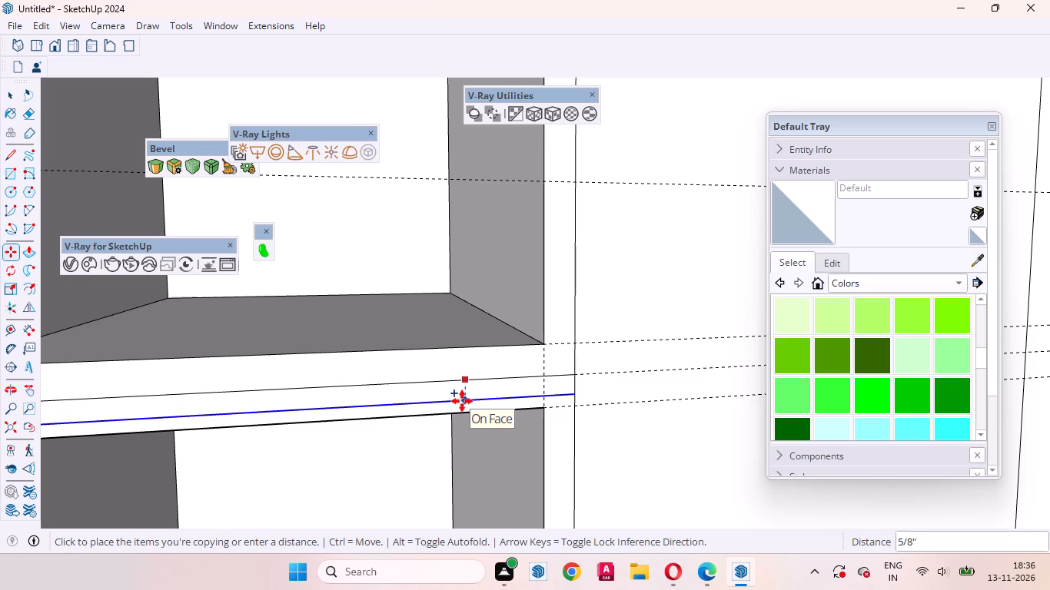
text(1.)
text(5mm)
key(Return)
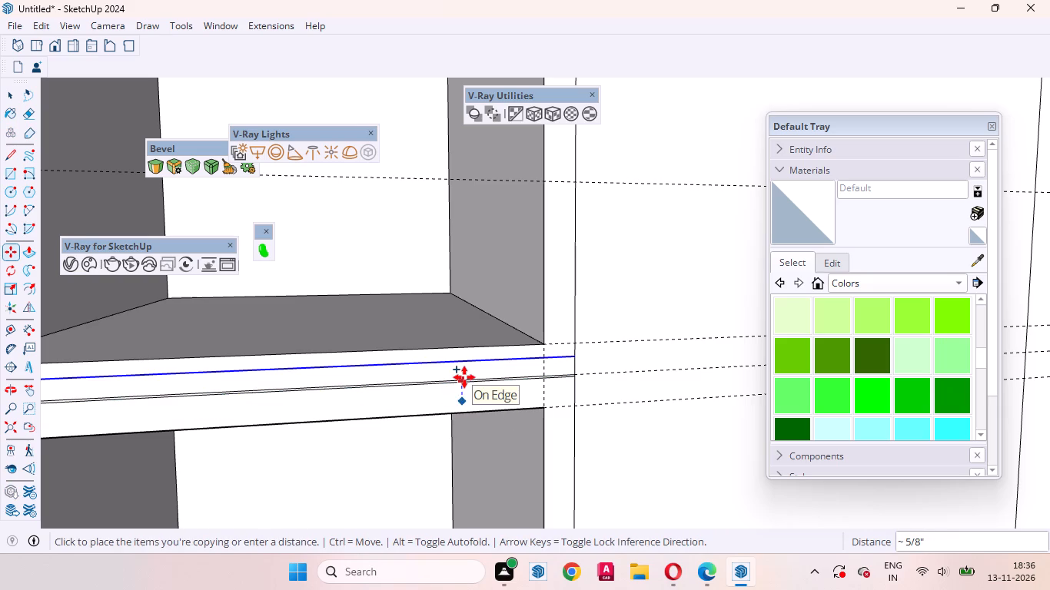
text(3mm)
key(Return)
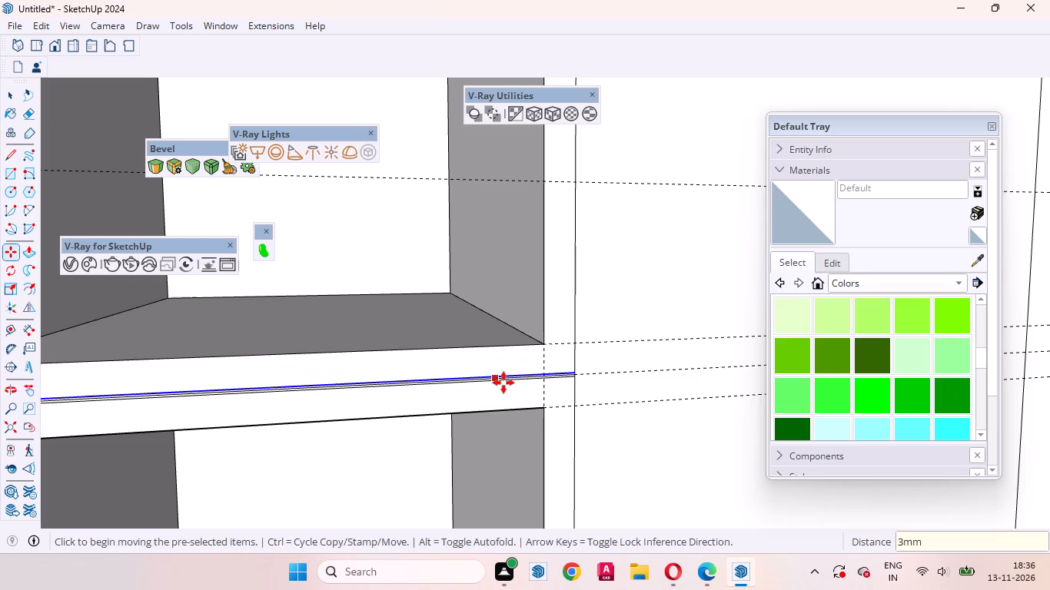
Erase the original centre edge between the two offset lines separating the leftmost upper and middle compartments.
key(space)
scroll(509, 376, up, 10)
click(513, 381)
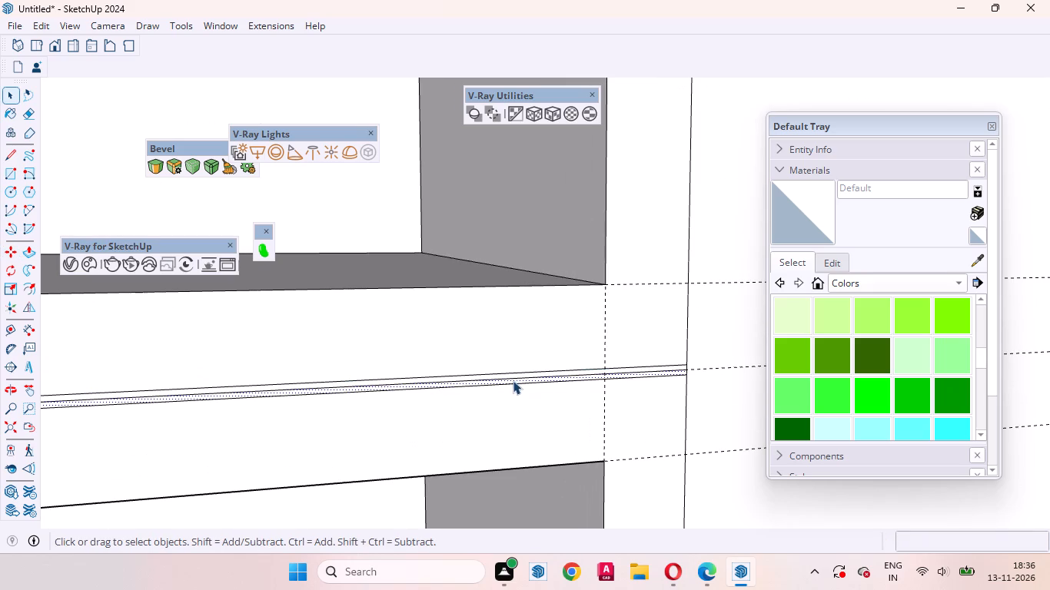
click(513, 376)
right_click(513, 376)
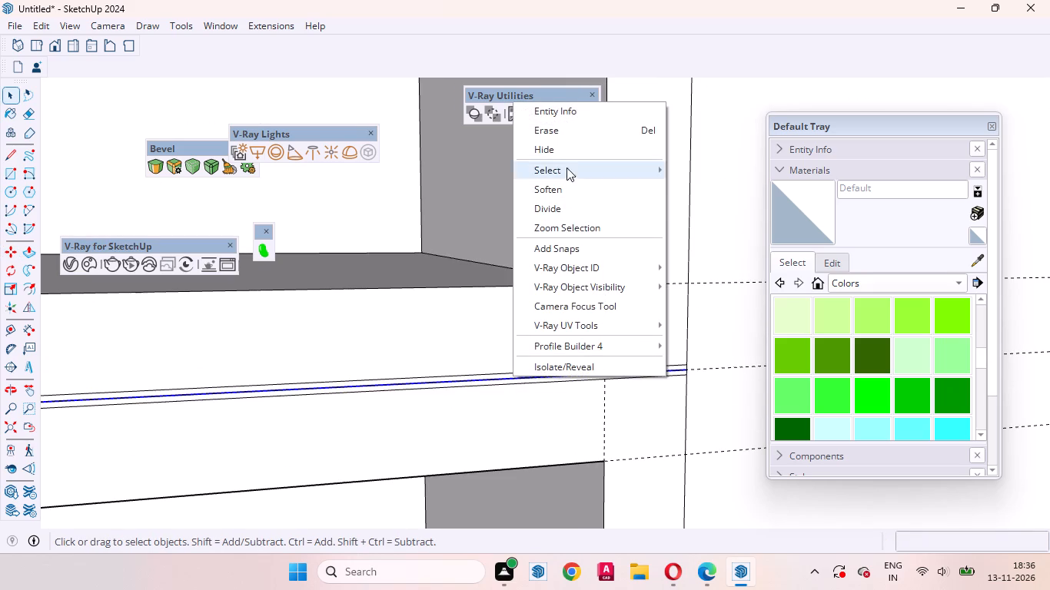
click(556, 131)
click(505, 331)
scroll(568, 369, down, 11)
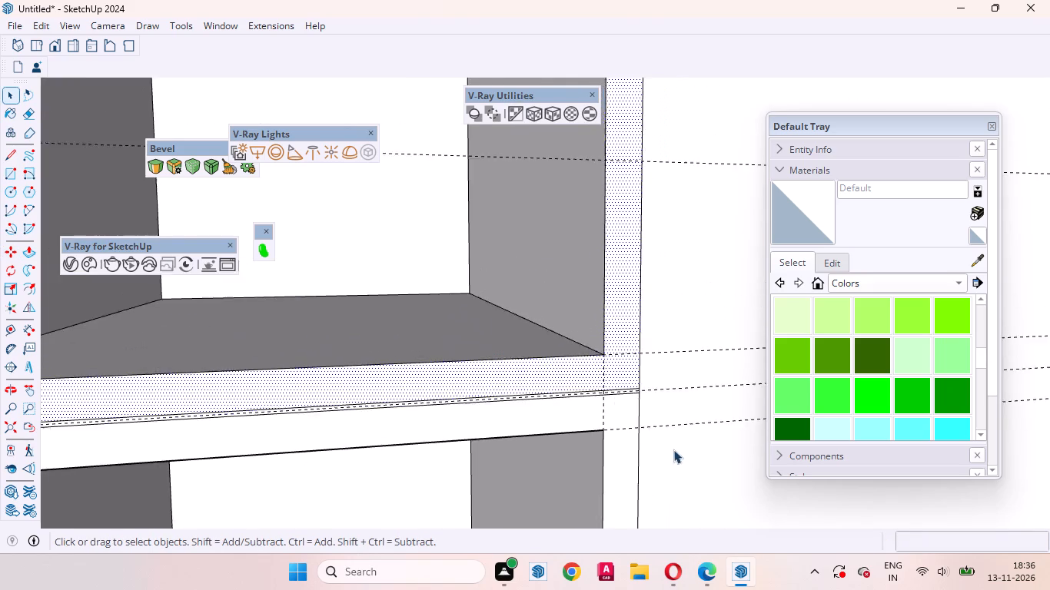
Copy the edge between the leftmost division's middle and lower compartments 1.5 mm downward.
scroll(673, 449, down, 3)
scroll(663, 464, up, 1)
scroll(663, 466, down, 8)
scroll(394, 309, down, 4)
scroll(467, 282, down, 6)
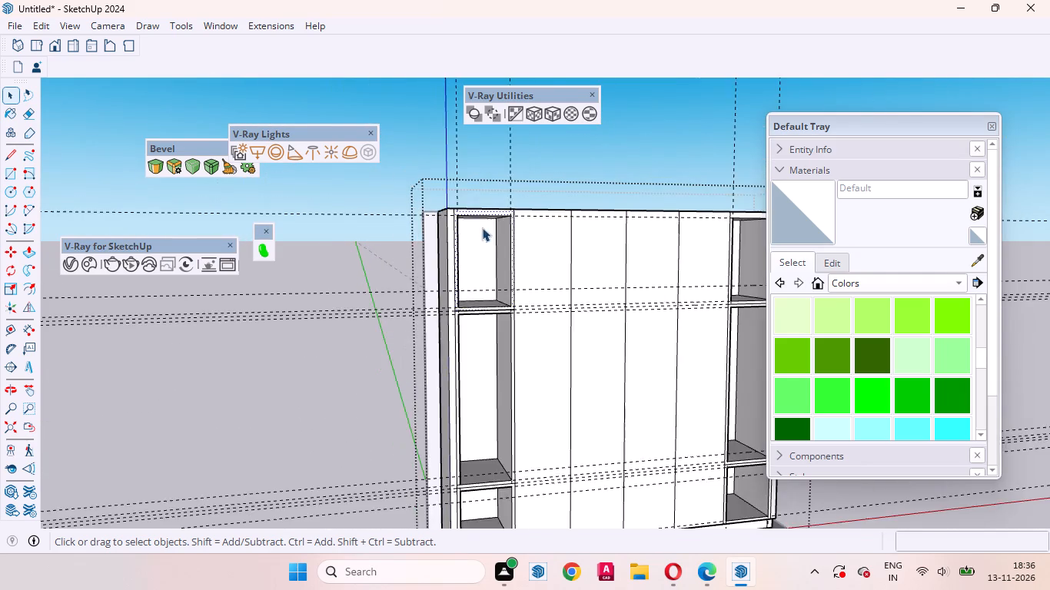
scroll(482, 227, down, 5)
scroll(507, 459, up, 20)
scroll(507, 459, up, 1)
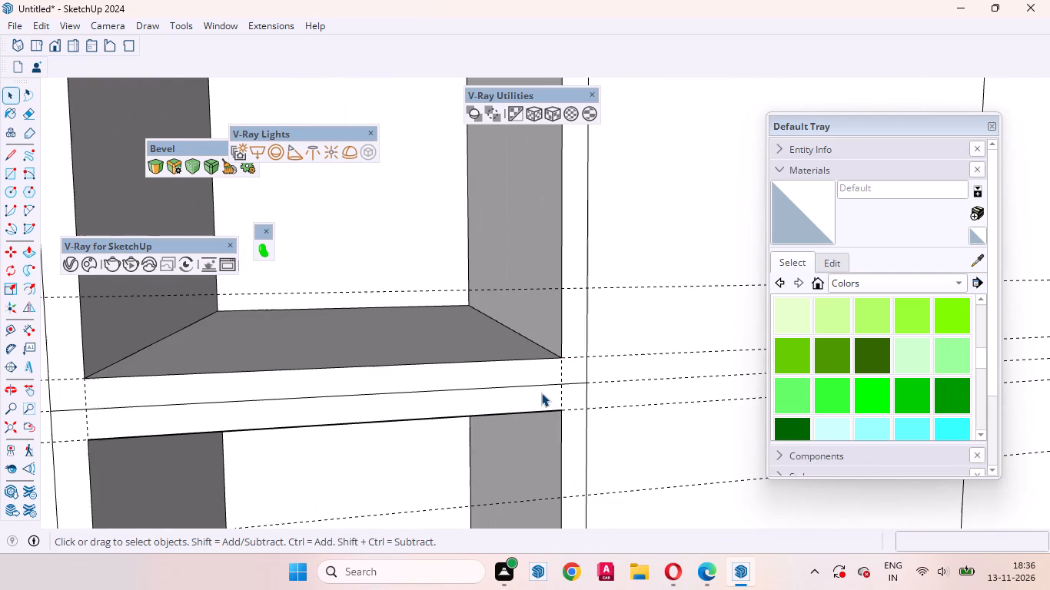
click(511, 386)
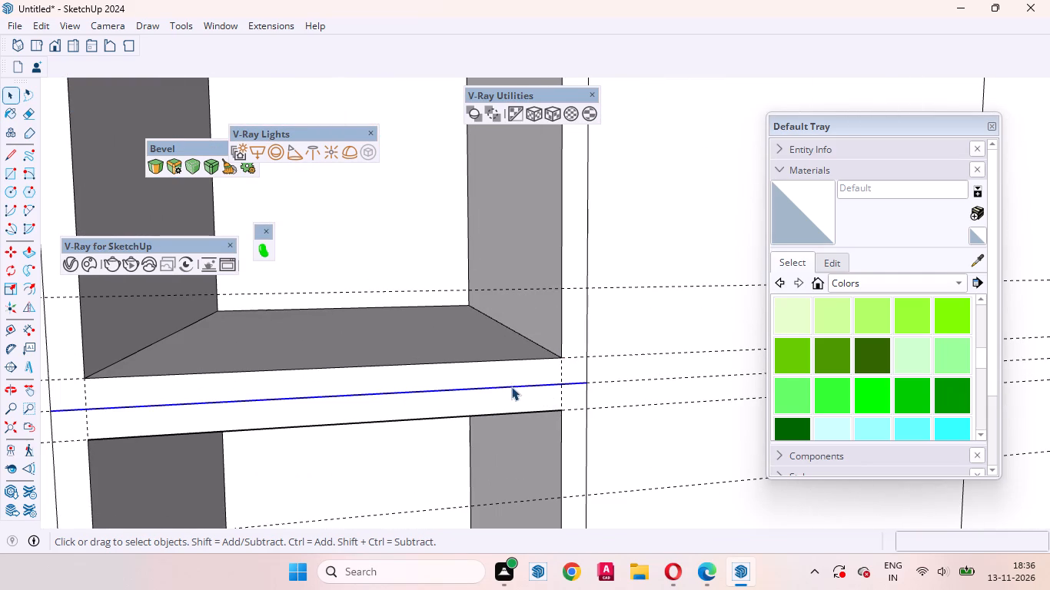
key(m)
click(500, 380)
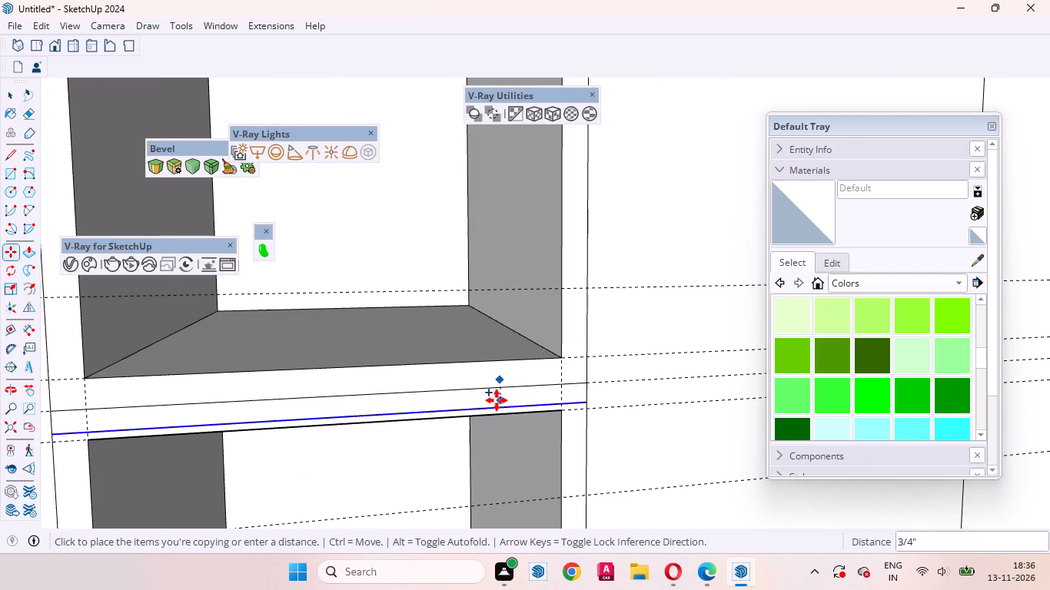
key(1)
text(.5mm)
key(Return)
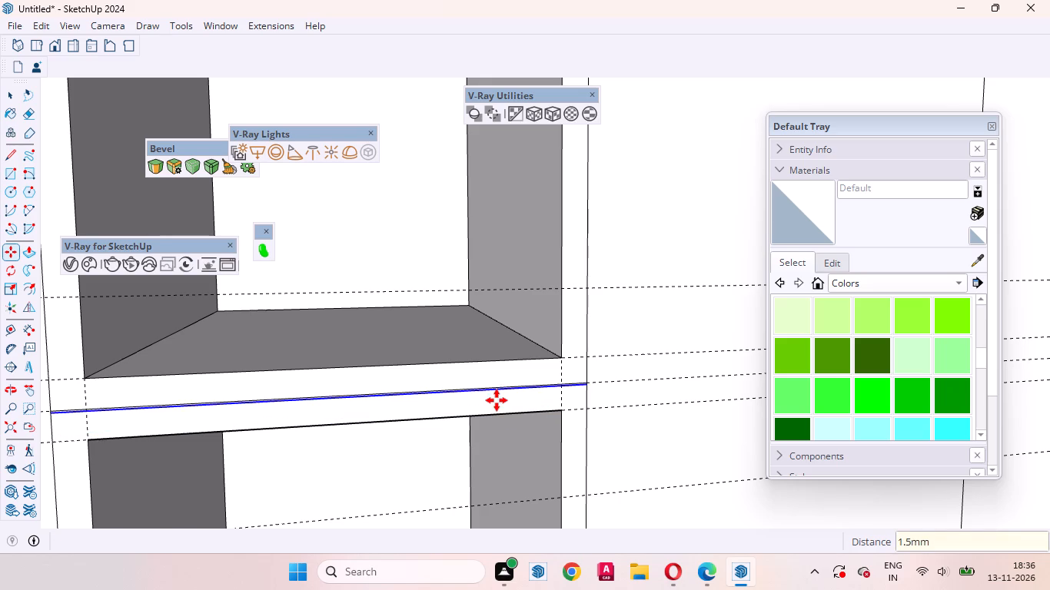
Copy the new offset edge between the leftmost middle and lower compartments 3 mm upward.
key(space)
scroll(509, 397, up, 8)
key(m)
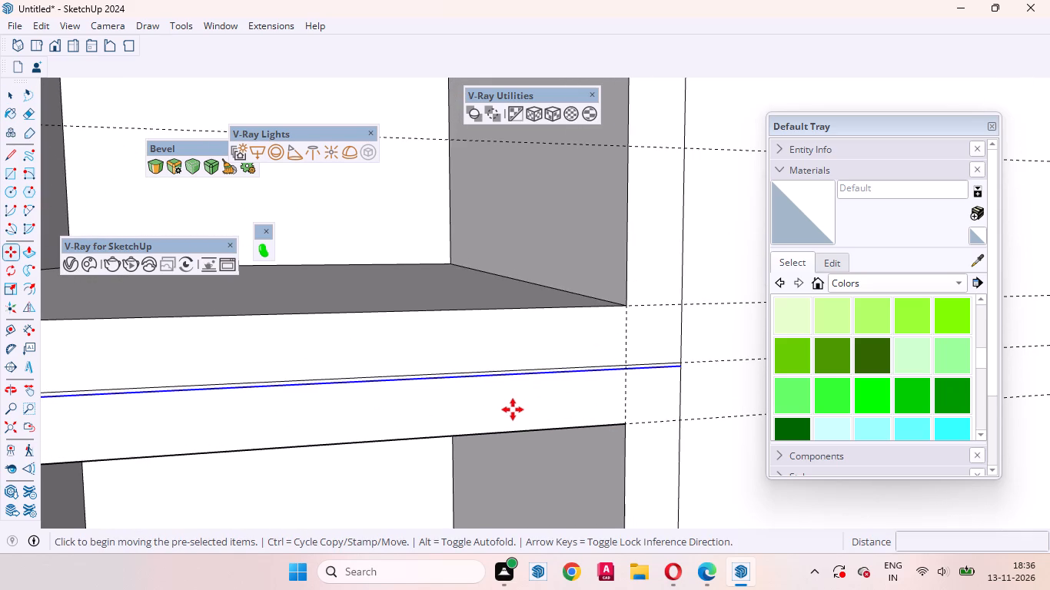
scroll(512, 409, up, 2)
click(512, 409)
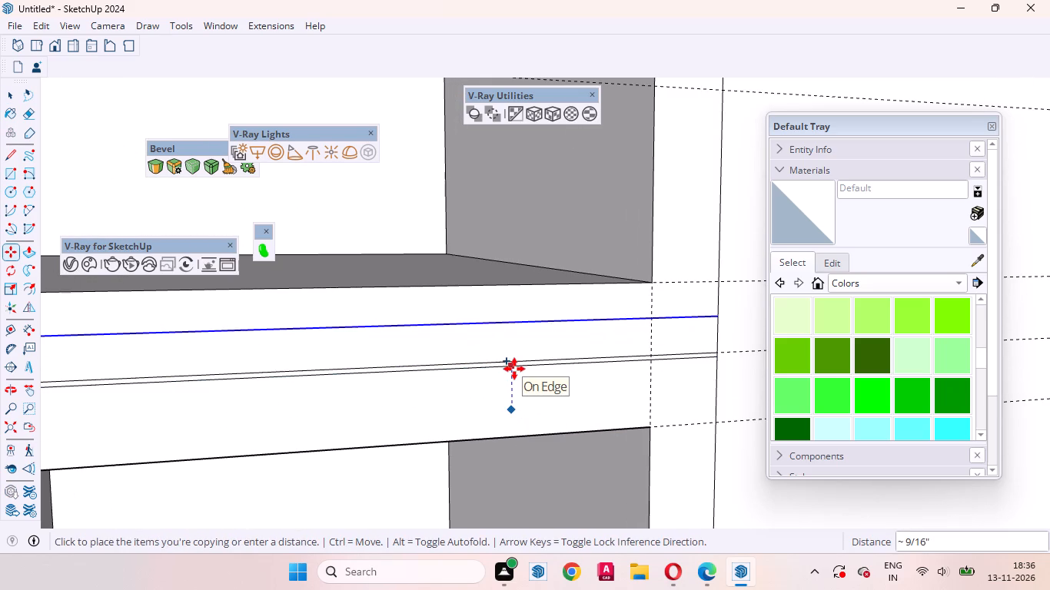
text(3mm)
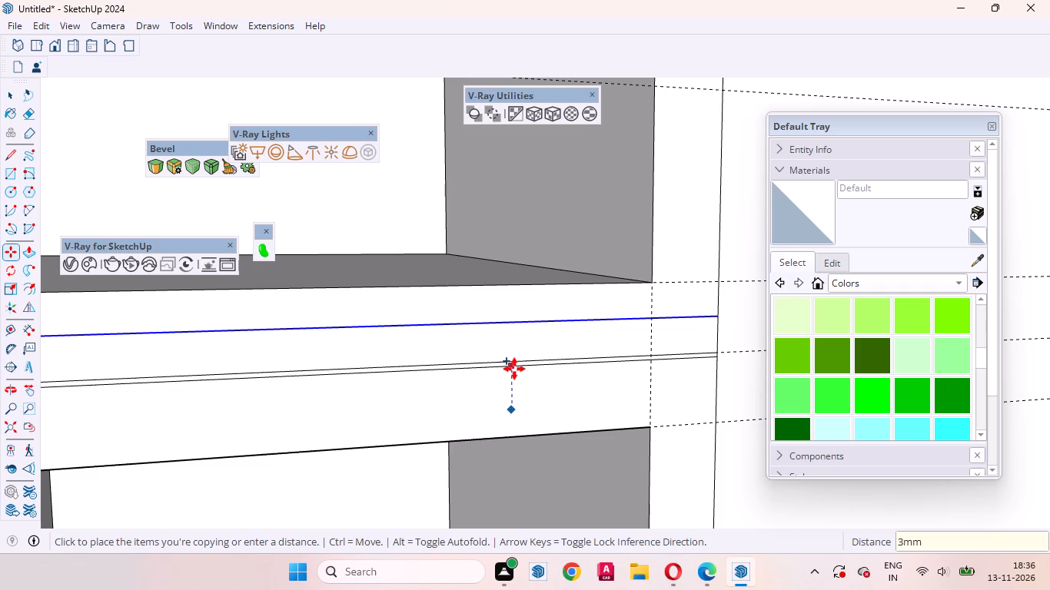
key(Return)
Erase the original centre edge between the two offset lines separating the leftmost middle and lower compartments.
key(space)
click(515, 398)
scroll(520, 370, up, 6)
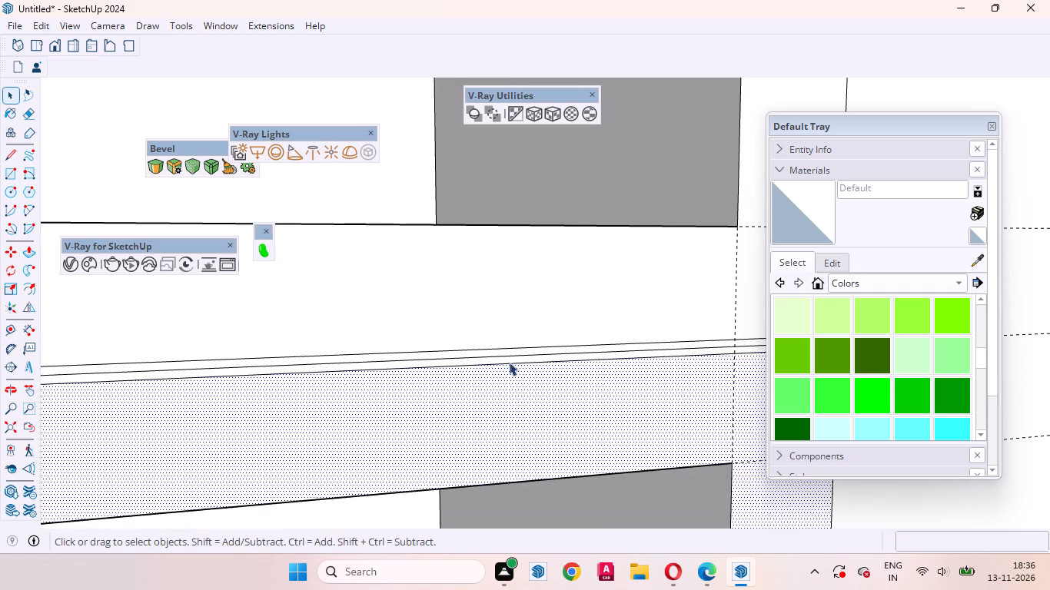
click(497, 355)
right_click(497, 355)
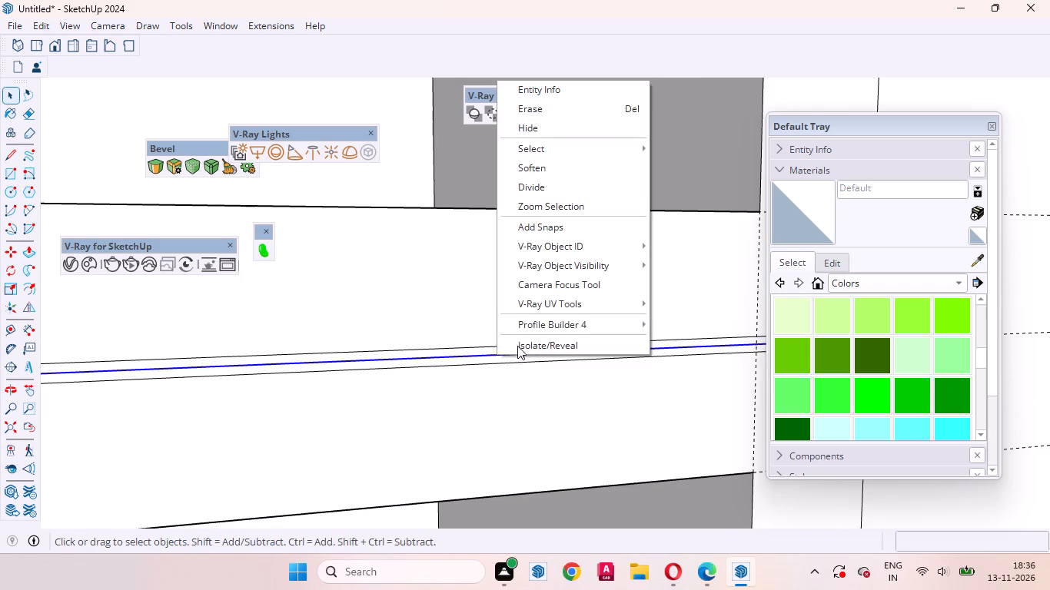
click(538, 114)
click(513, 278)
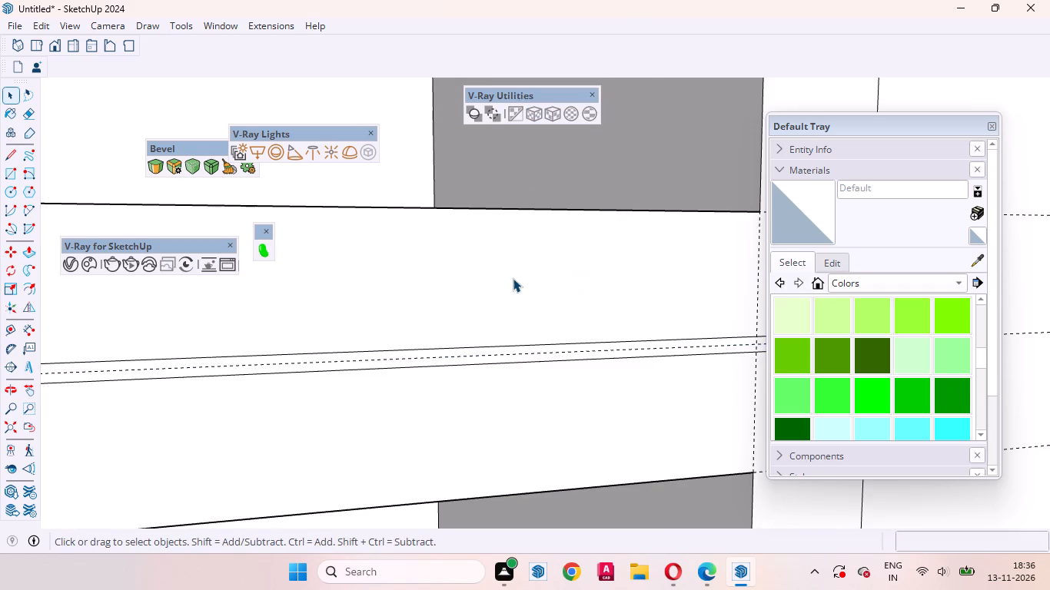
Push/Pull the front frame face around the leftmost division's upper compartment outward by 18 mm.
scroll(562, 416, down, 20)
scroll(562, 416, down, 9)
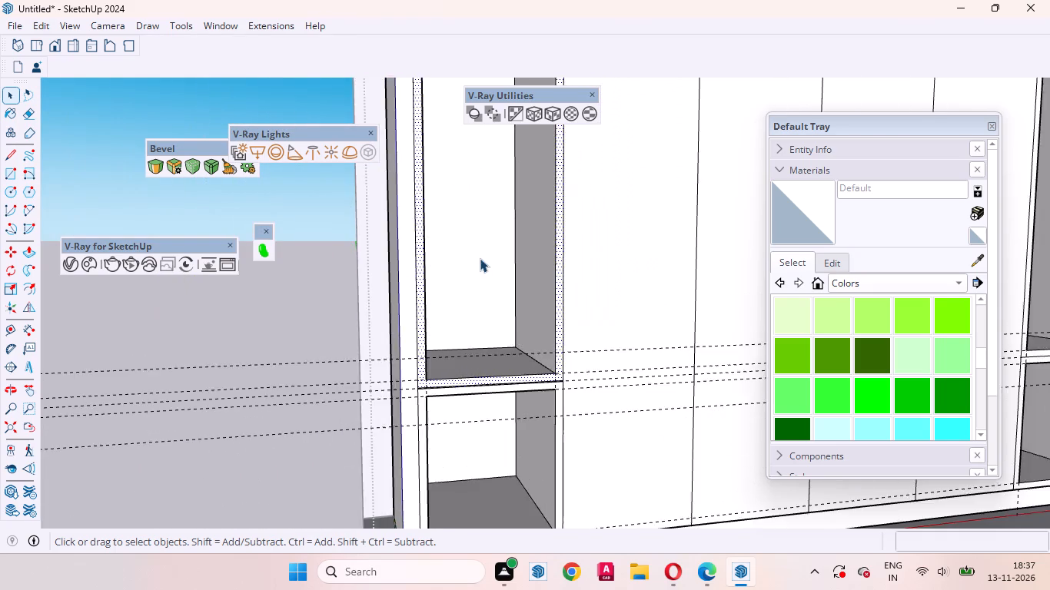
scroll(480, 258, down, 6)
scroll(483, 391, up, 16)
click(443, 332)
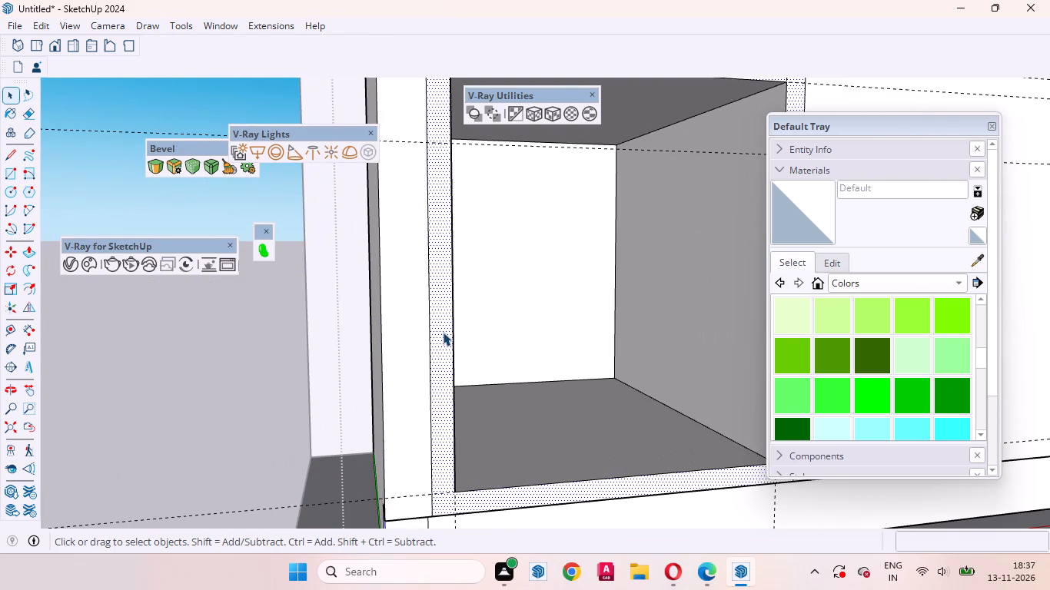
scroll(427, 413, down, 20)
scroll(427, 413, down, 4)
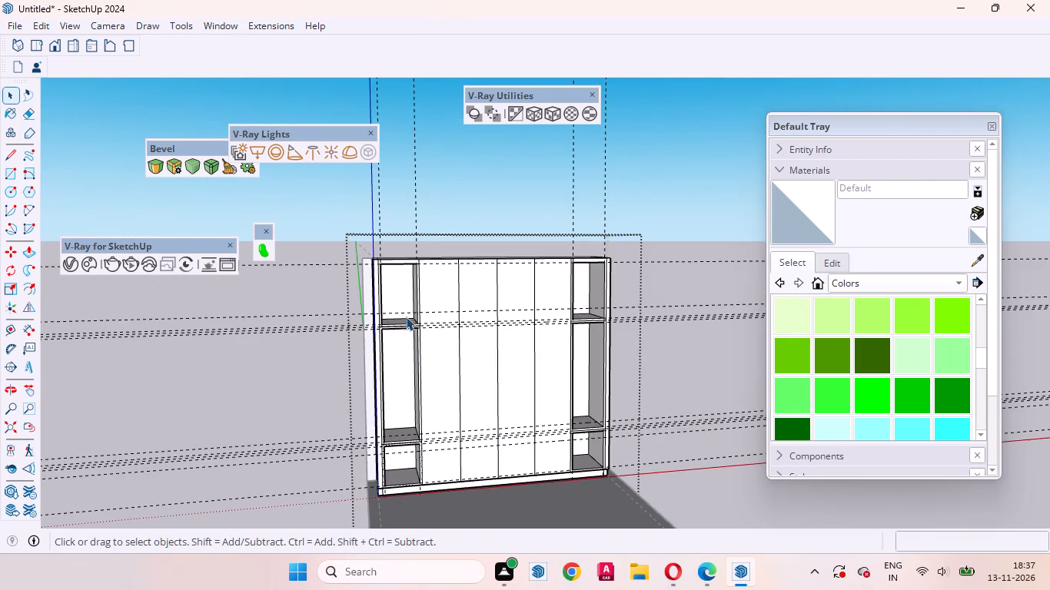
scroll(399, 301, up, 18)
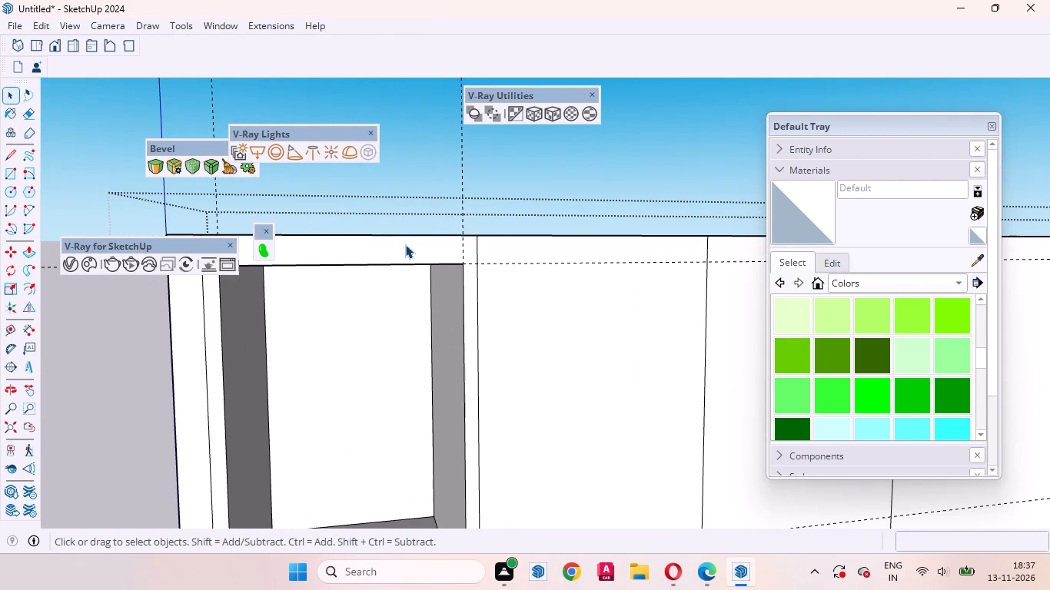
click(405, 244)
scroll(447, 256, down, 13)
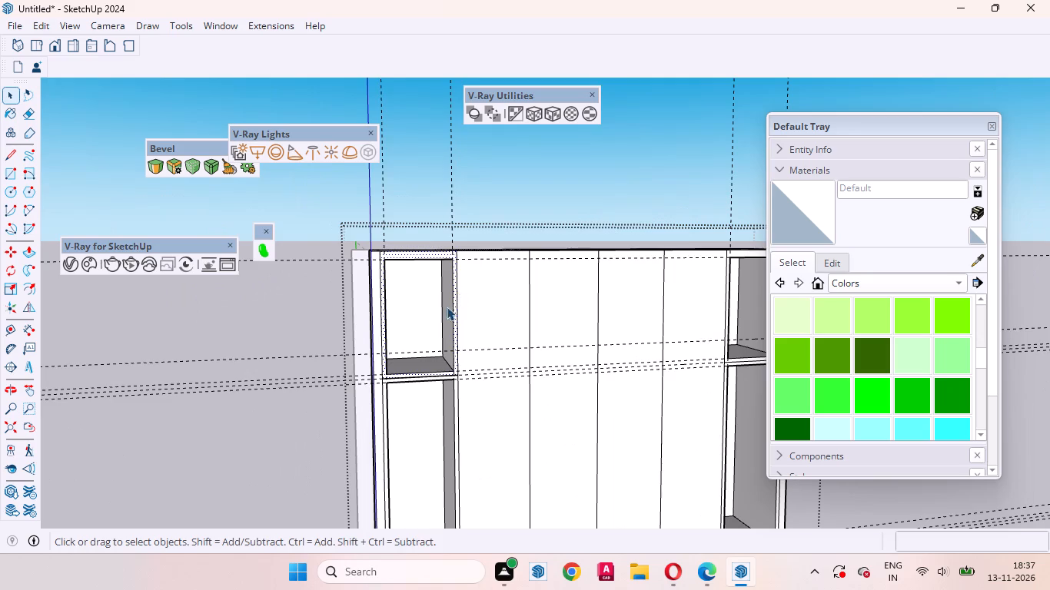
middle_drag(442, 313, 419, 492)
scroll(435, 351, up, 7)
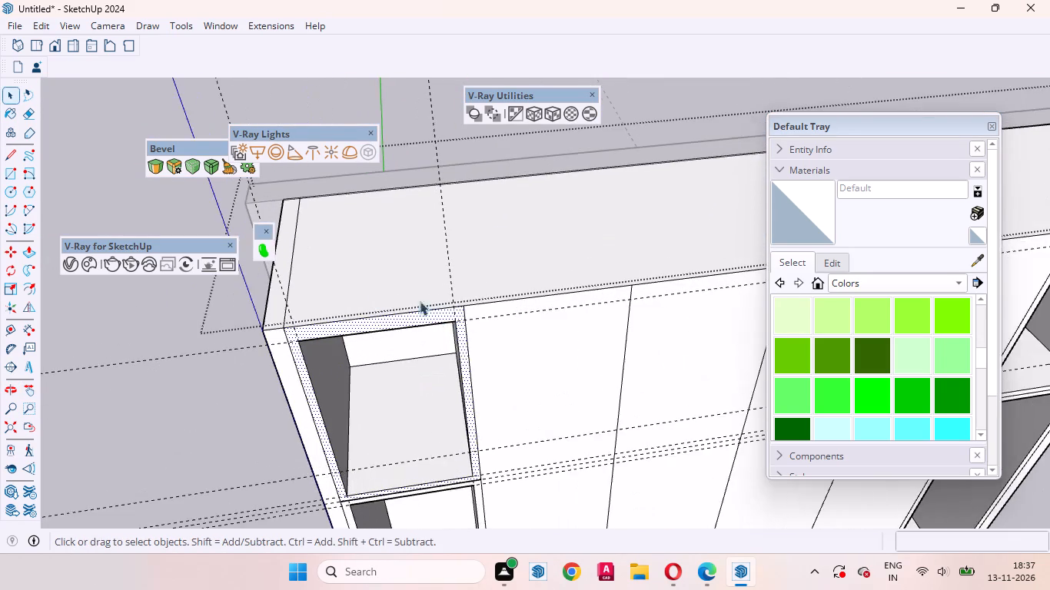
scroll(337, 291, down, 4)
scroll(369, 305, up, 11)
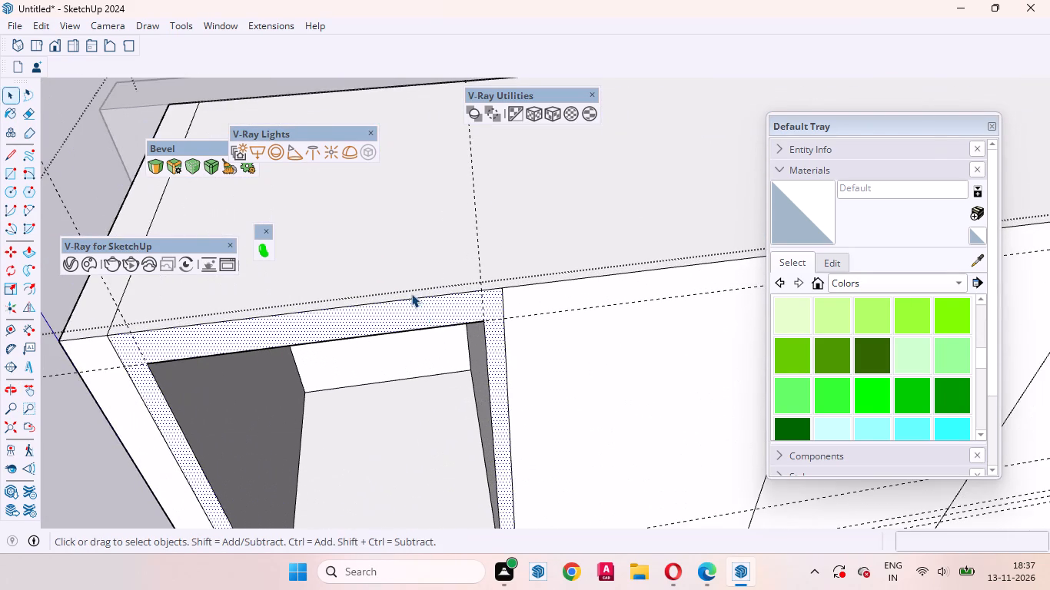
scroll(409, 291, down, 3)
key(p)
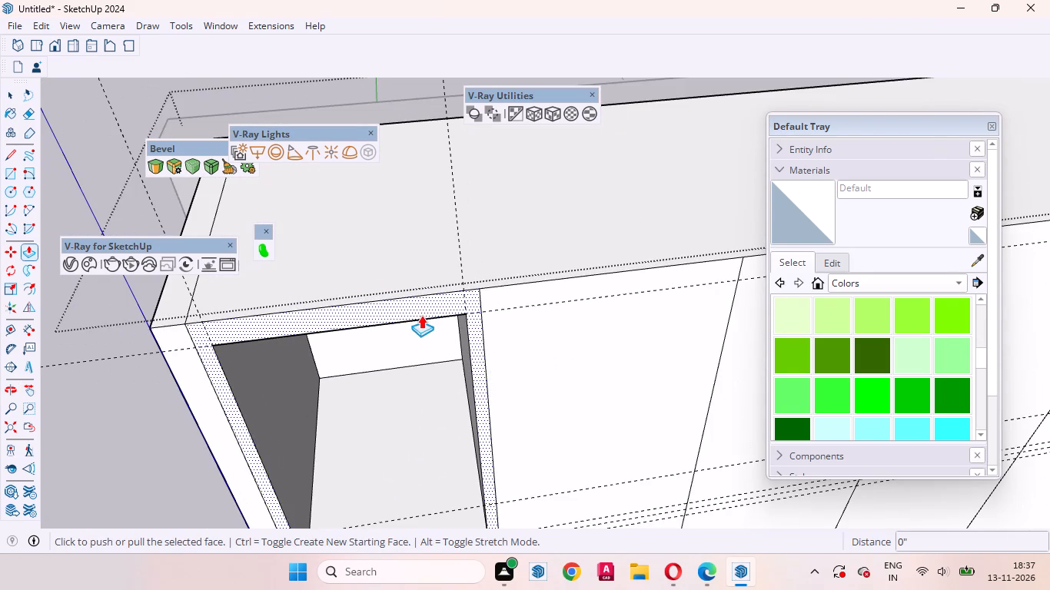
click(407, 313)
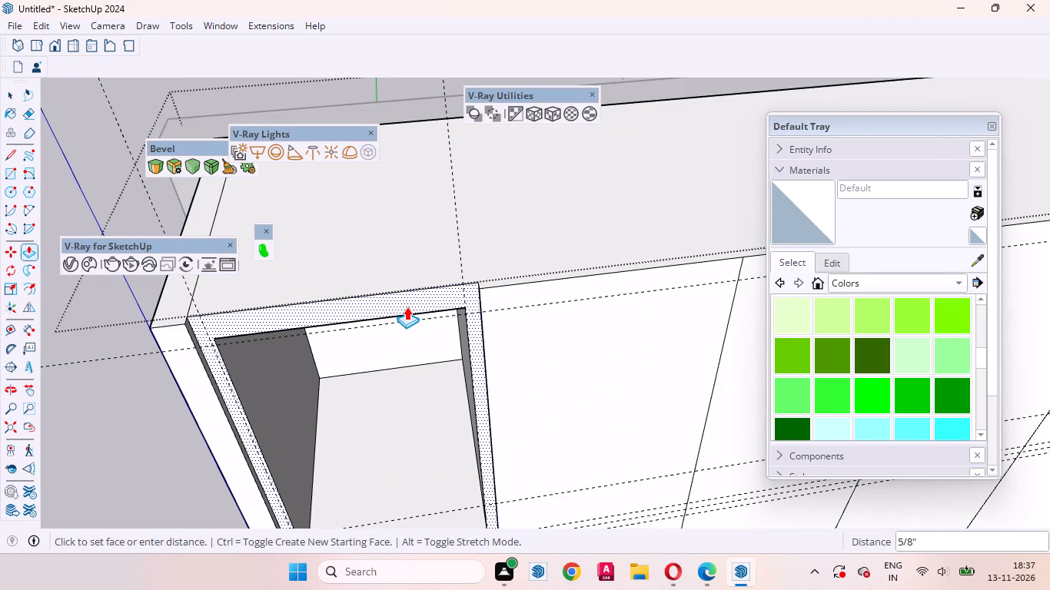
text(18mm)
key(Return)
Pull out the leftmost middle compartment's frame and the 3 mm strip above it by the same 18 mm.
scroll(413, 287, down, 12)
scroll(463, 366, up, 2)
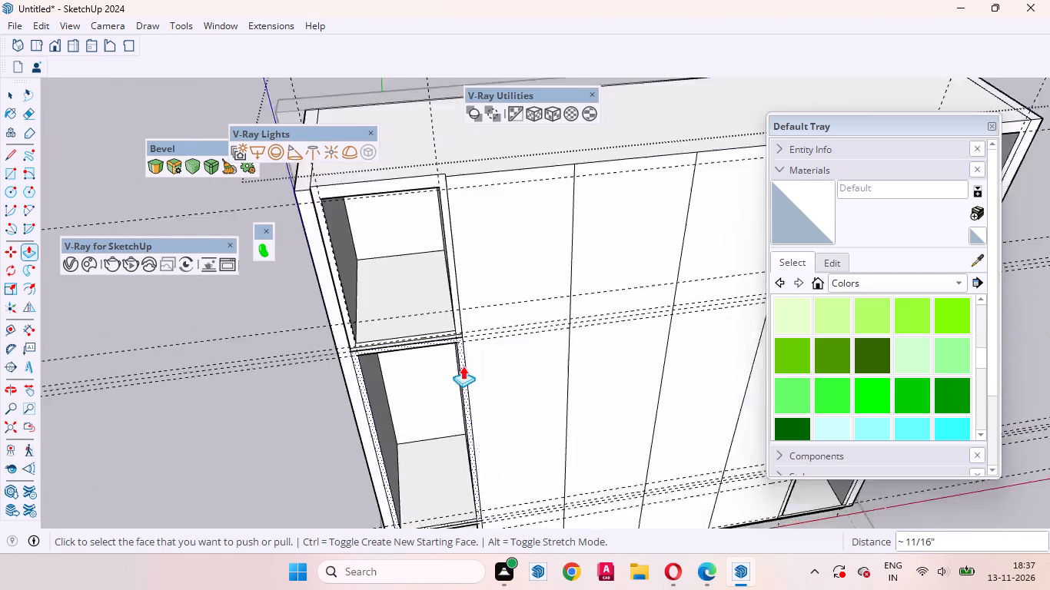
scroll(463, 366, up, 19)
scroll(467, 328, up, 4)
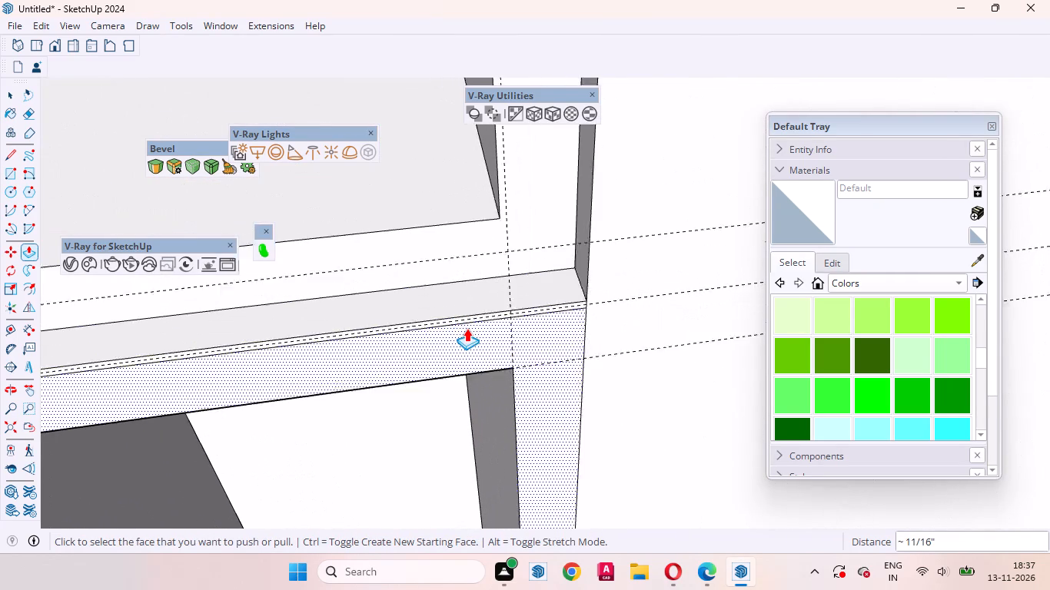
scroll(467, 328, up, 5)
double_click(466, 338)
scroll(470, 321, up, 4)
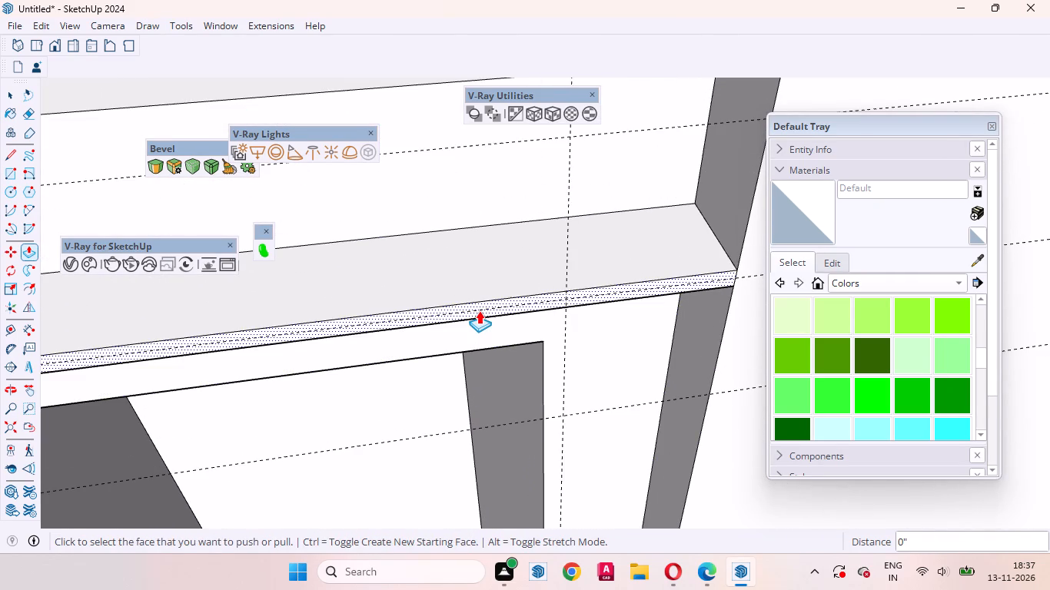
double_click(479, 310)
Pull out the leftmost lower compartment's frame and the 3 mm strip above it by the same 18 mm.
scroll(529, 280, down, 17)
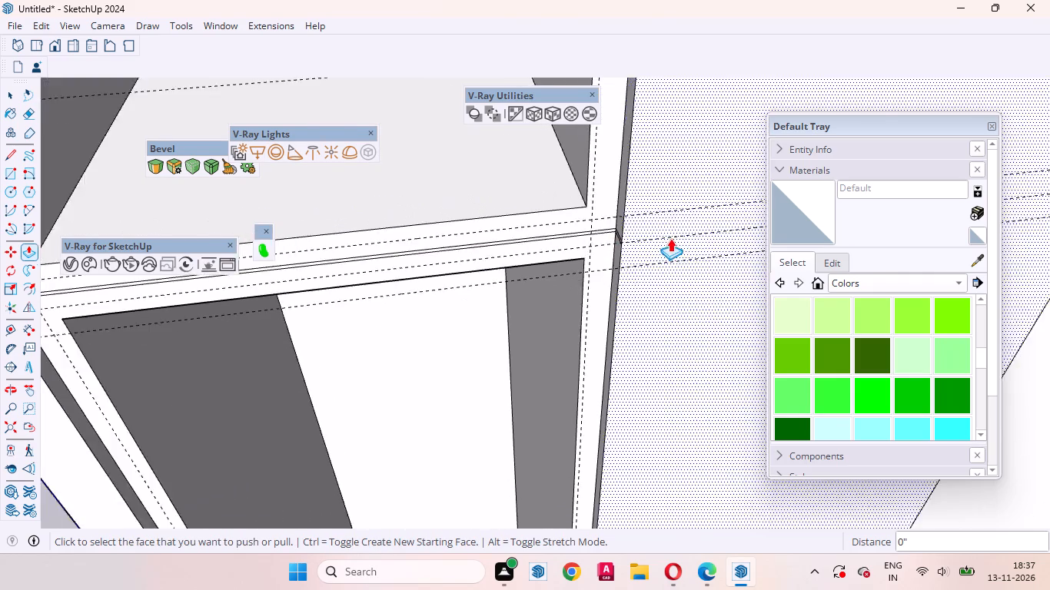
scroll(670, 238, down, 15)
scroll(520, 166, up, 1)
scroll(520, 166, down, 1)
scroll(601, 478, up, 13)
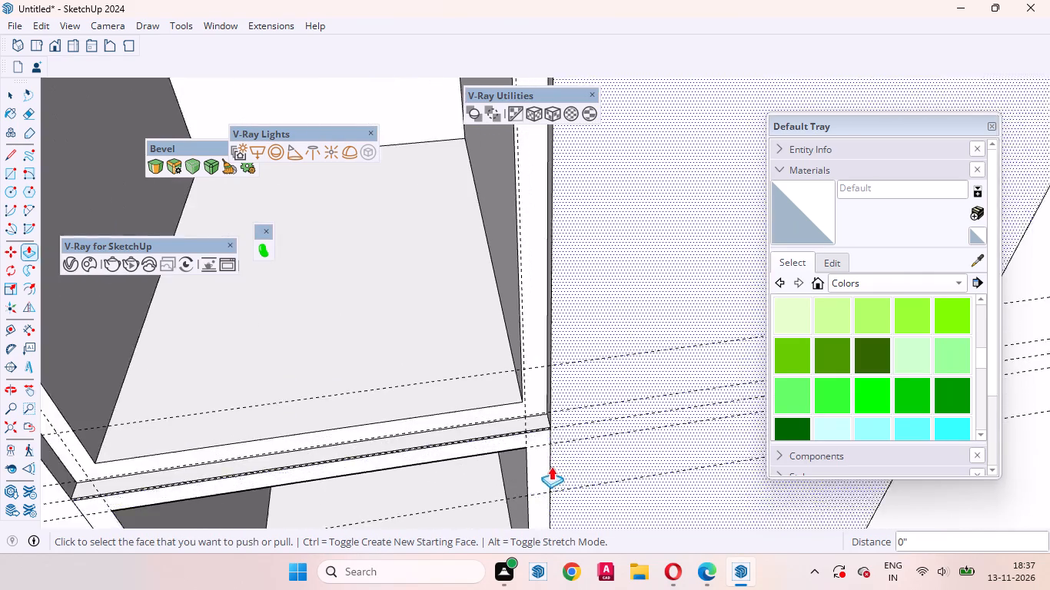
scroll(551, 466, up, 10)
scroll(540, 427, up, 11)
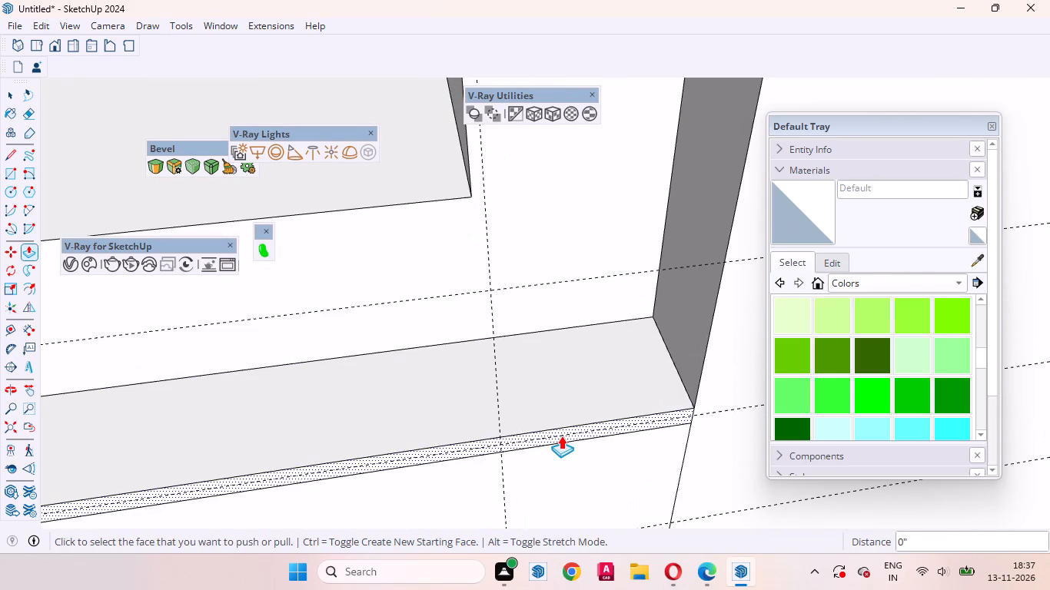
double_click(561, 436)
double_click(597, 495)
scroll(603, 327, down, 7)
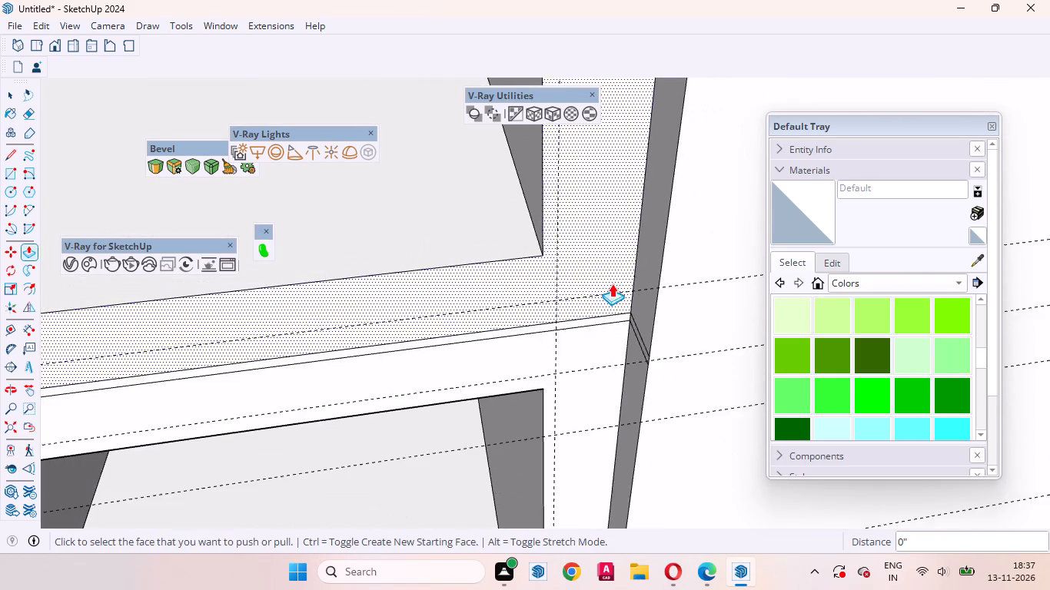
scroll(612, 283, down, 3)
scroll(612, 279, up, 1)
scroll(612, 279, down, 20)
scroll(612, 279, down, 1)
scroll(510, 401, up, 1)
scroll(487, 399, down, 4)
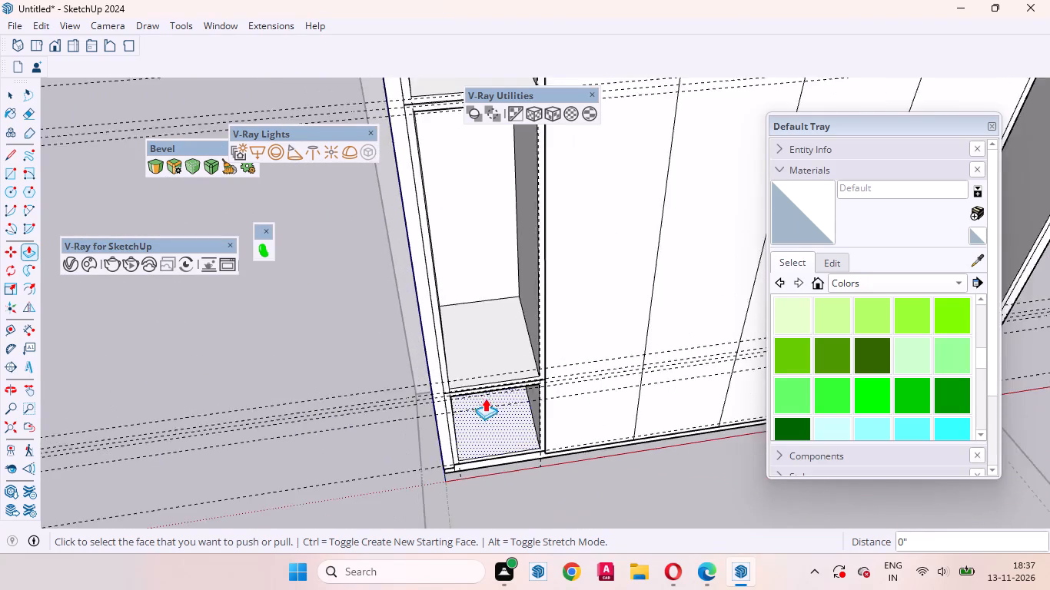
scroll(485, 398, down, 5)
key(space)
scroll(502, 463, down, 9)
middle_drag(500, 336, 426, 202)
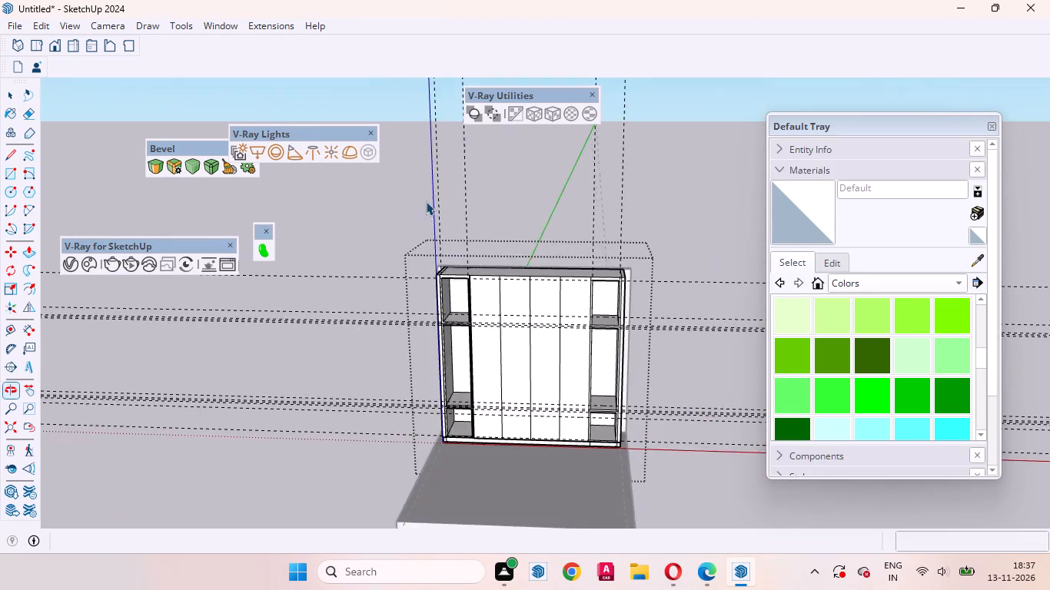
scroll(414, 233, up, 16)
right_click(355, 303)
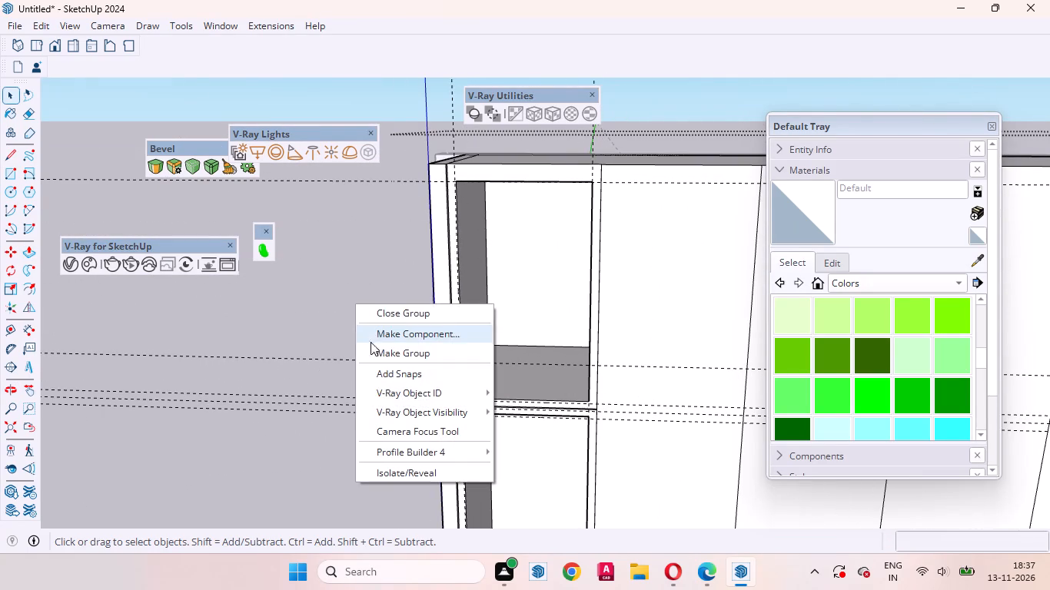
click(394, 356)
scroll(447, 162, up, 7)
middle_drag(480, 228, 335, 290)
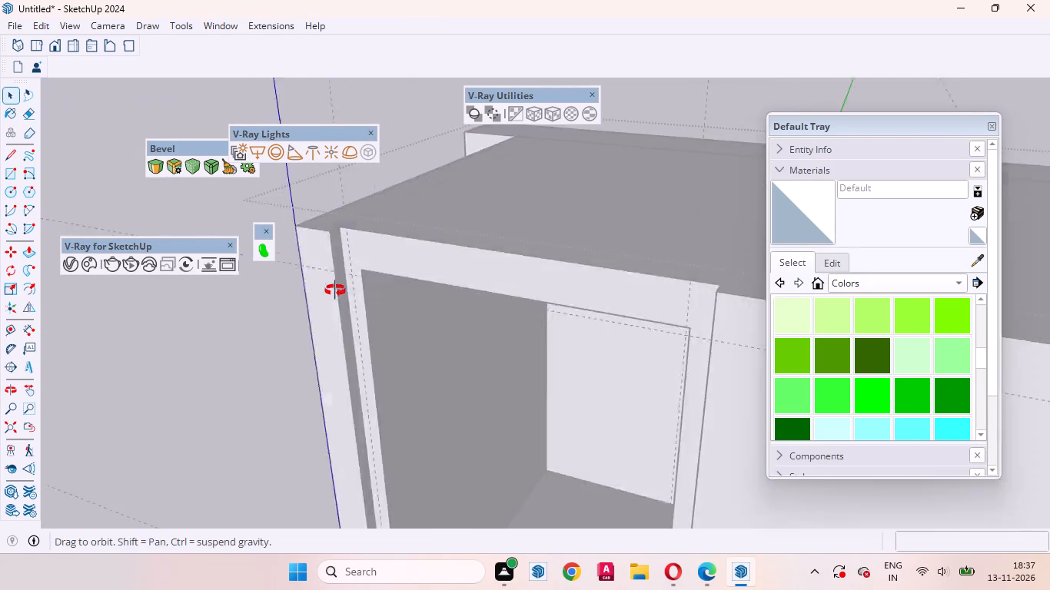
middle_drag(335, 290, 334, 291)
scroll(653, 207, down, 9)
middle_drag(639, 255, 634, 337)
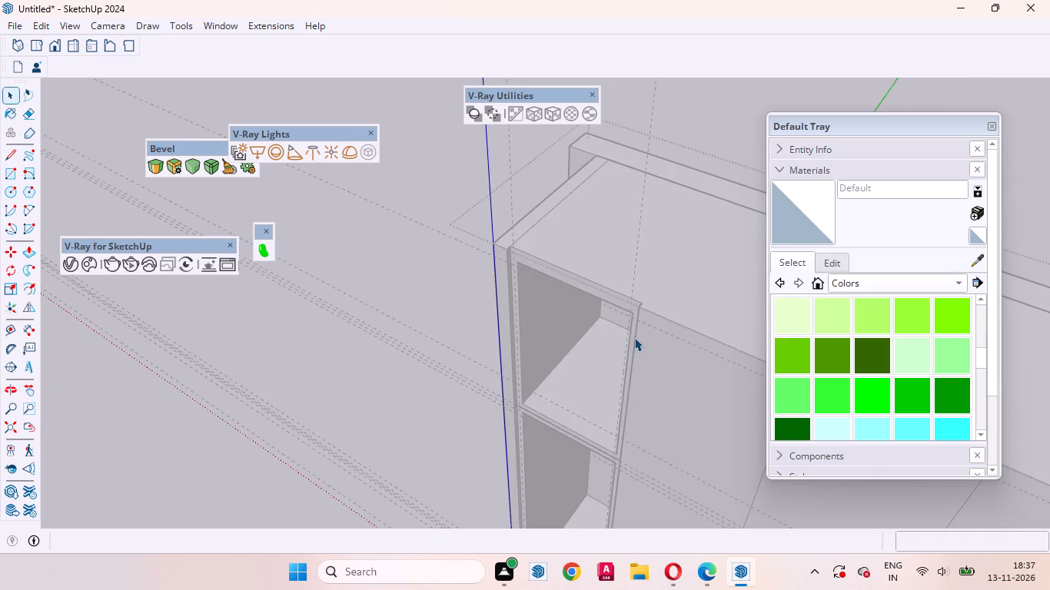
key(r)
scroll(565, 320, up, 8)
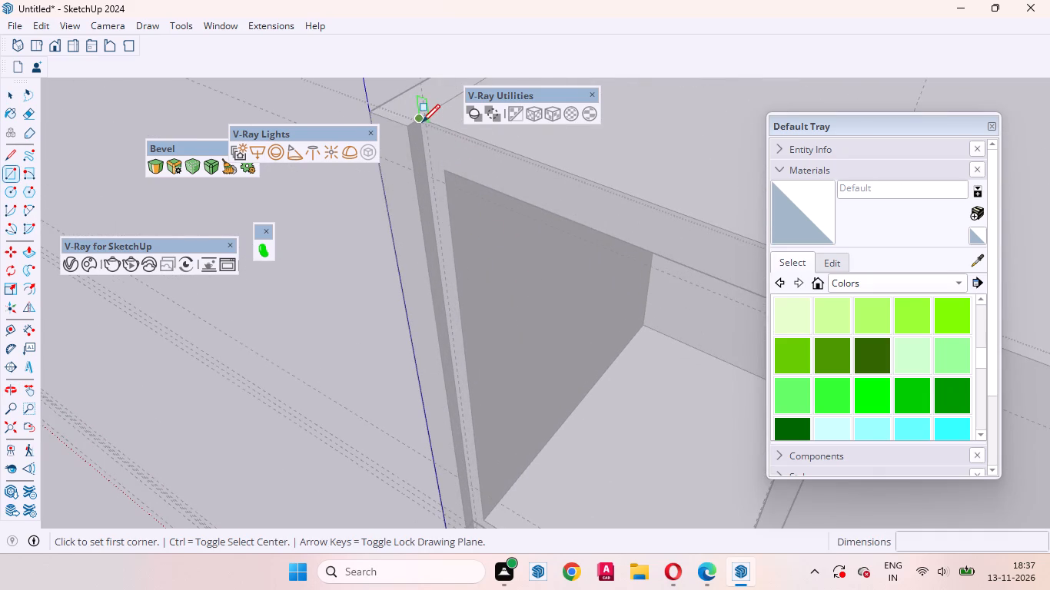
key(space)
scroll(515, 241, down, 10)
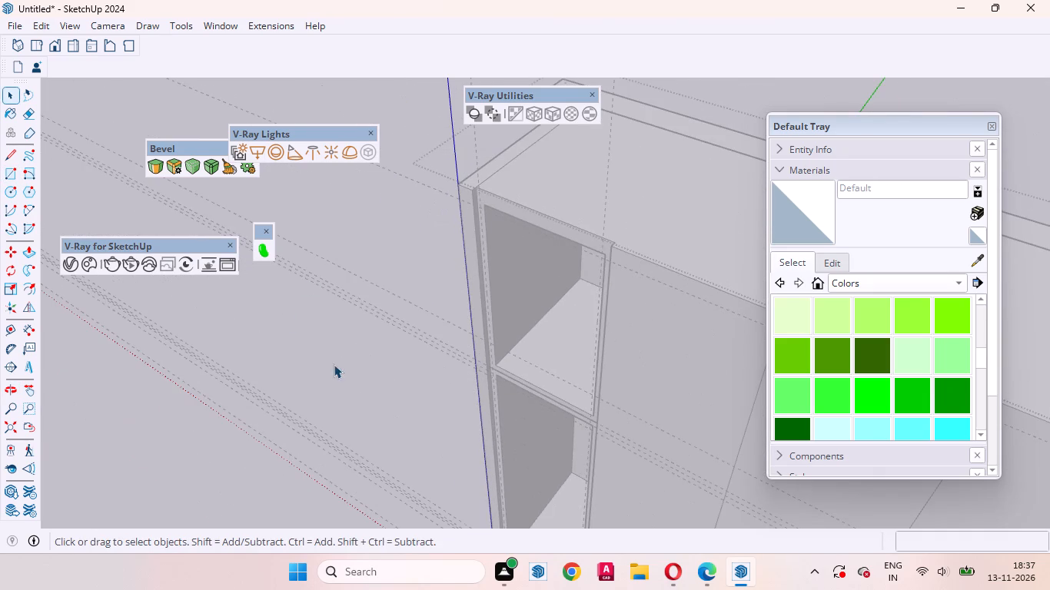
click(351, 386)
Extend the raised upper frame's outer side face by 1 15/16" to sit flush with the wardrobe's outer side.
middle_drag(525, 367, 679, 253)
scroll(325, 356, down, 10)
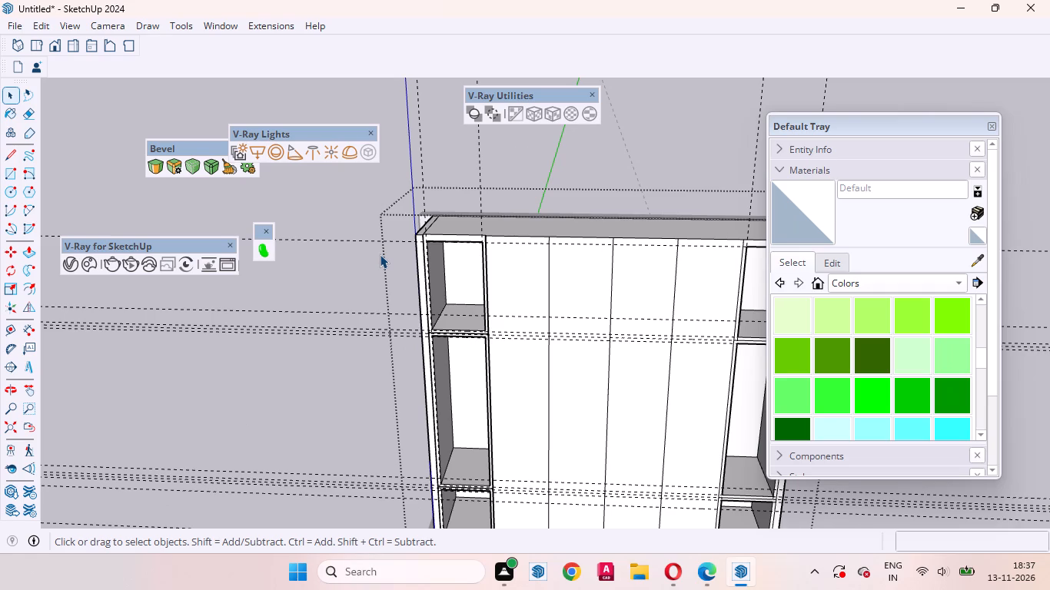
scroll(380, 254, down, 3)
scroll(405, 232, up, 7)
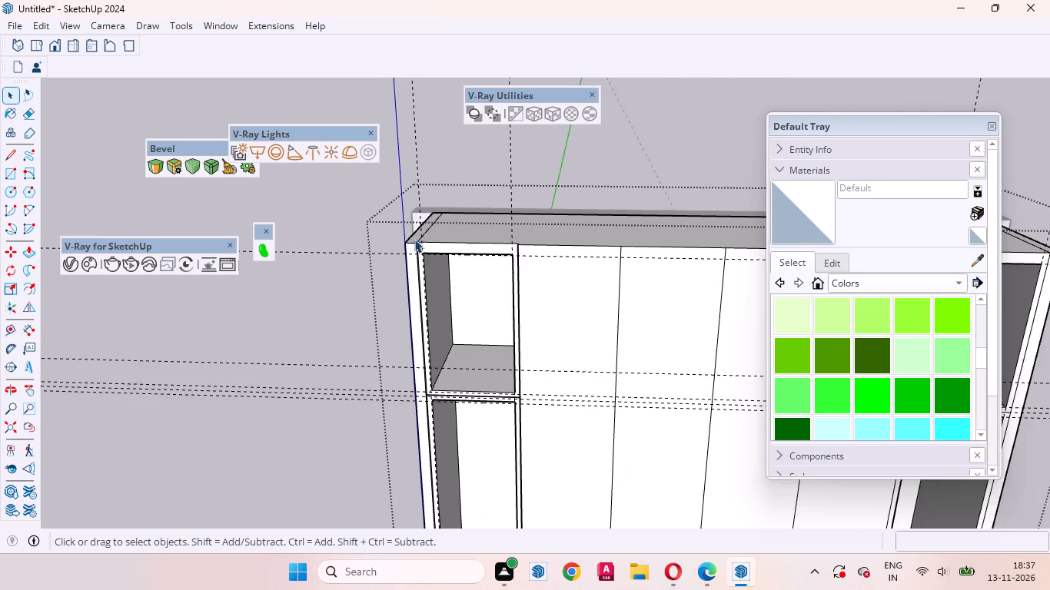
scroll(414, 239, up, 8)
middle_drag(400, 280, 304, 335)
scroll(338, 303, up, 8)
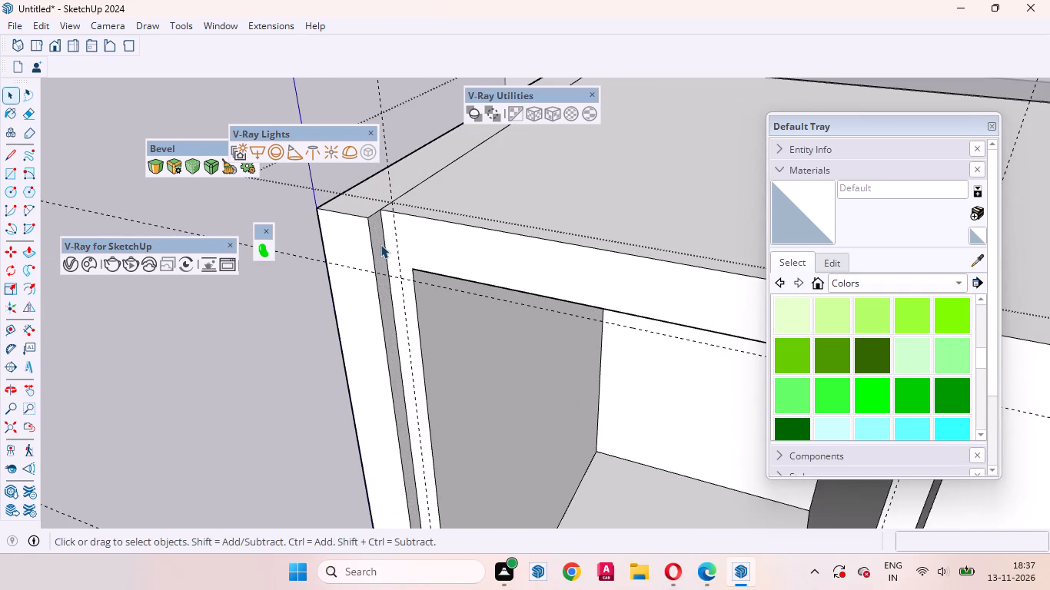
middle_drag(368, 263, 321, 310)
click(386, 224)
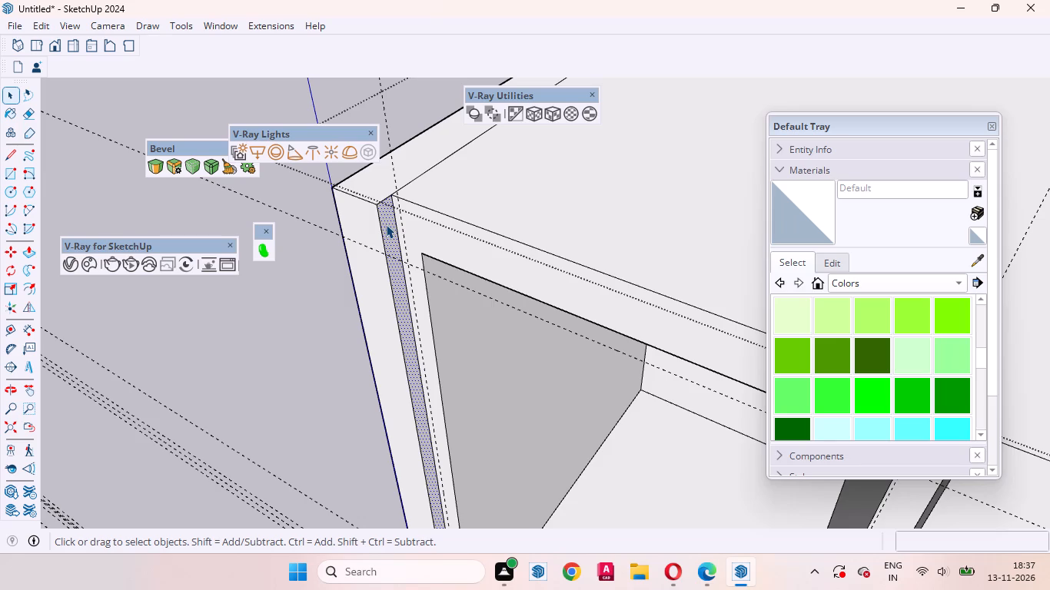
key(p)
click(386, 224)
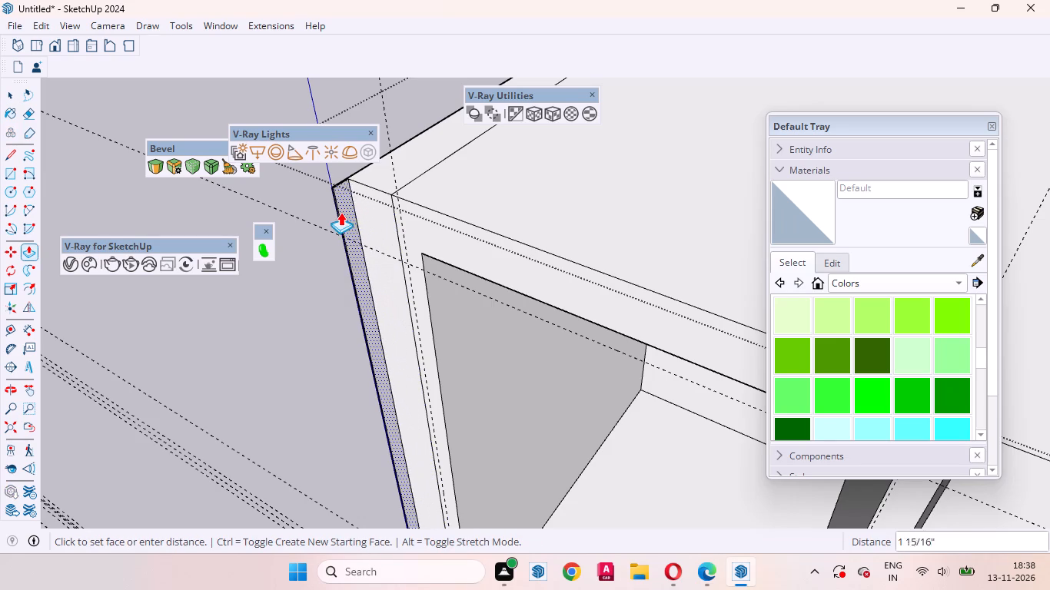
click(337, 212)
key(space)
Create a new empty group inside the wardrobe group for drawing at the leftmost division.
scroll(449, 217, down, 3)
scroll(449, 216, up, 1)
scroll(403, 174, down, 5)
click(308, 303)
right_click(308, 303)
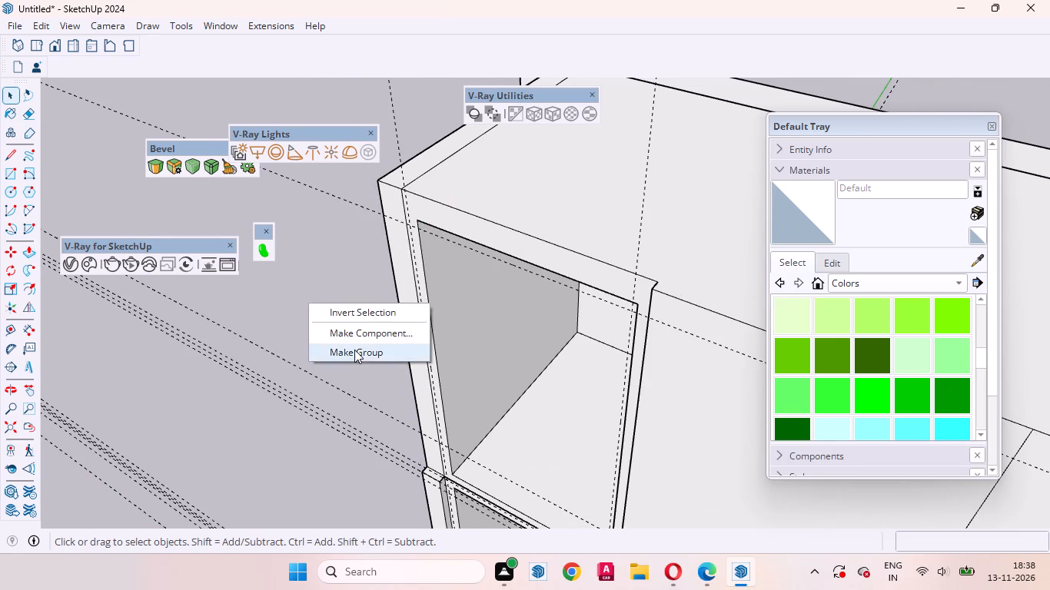
click(354, 350)
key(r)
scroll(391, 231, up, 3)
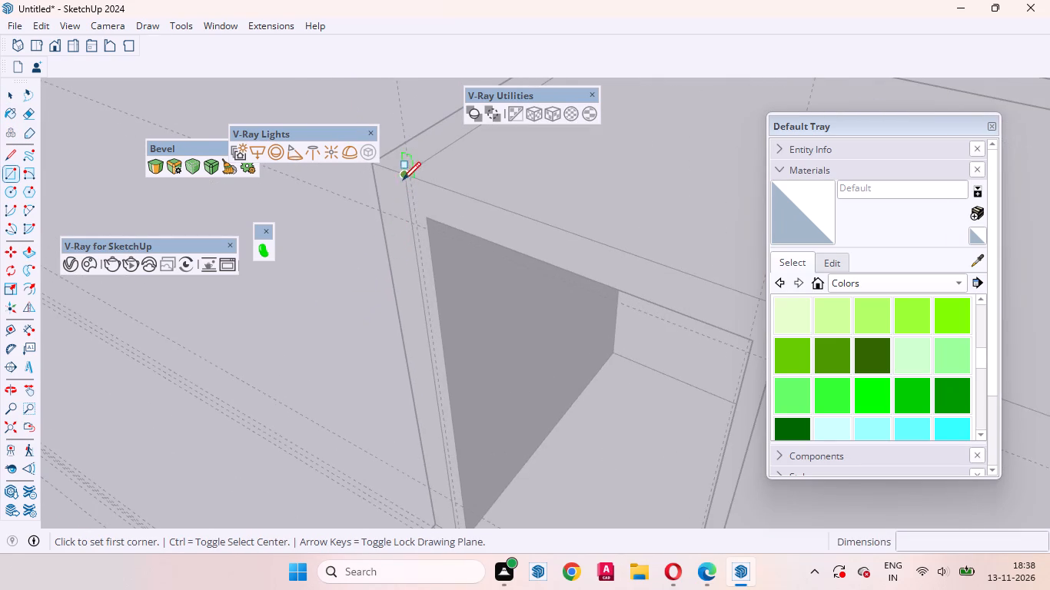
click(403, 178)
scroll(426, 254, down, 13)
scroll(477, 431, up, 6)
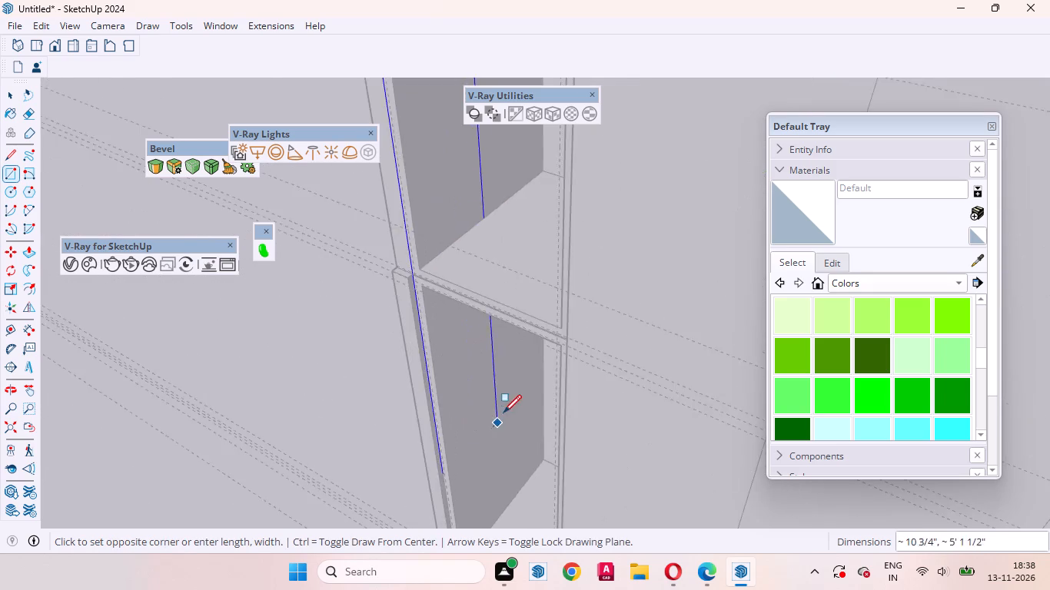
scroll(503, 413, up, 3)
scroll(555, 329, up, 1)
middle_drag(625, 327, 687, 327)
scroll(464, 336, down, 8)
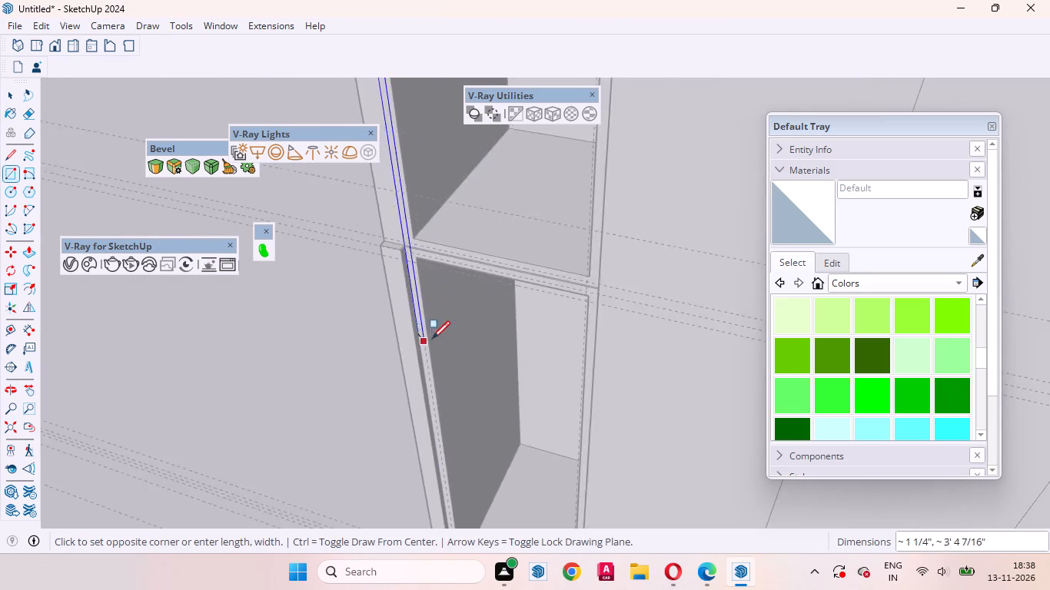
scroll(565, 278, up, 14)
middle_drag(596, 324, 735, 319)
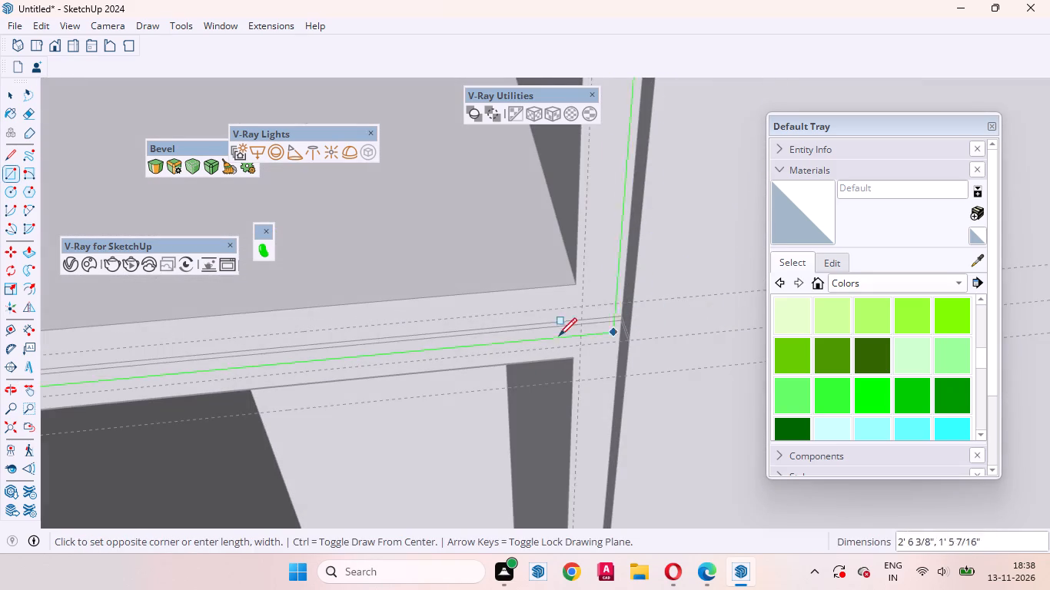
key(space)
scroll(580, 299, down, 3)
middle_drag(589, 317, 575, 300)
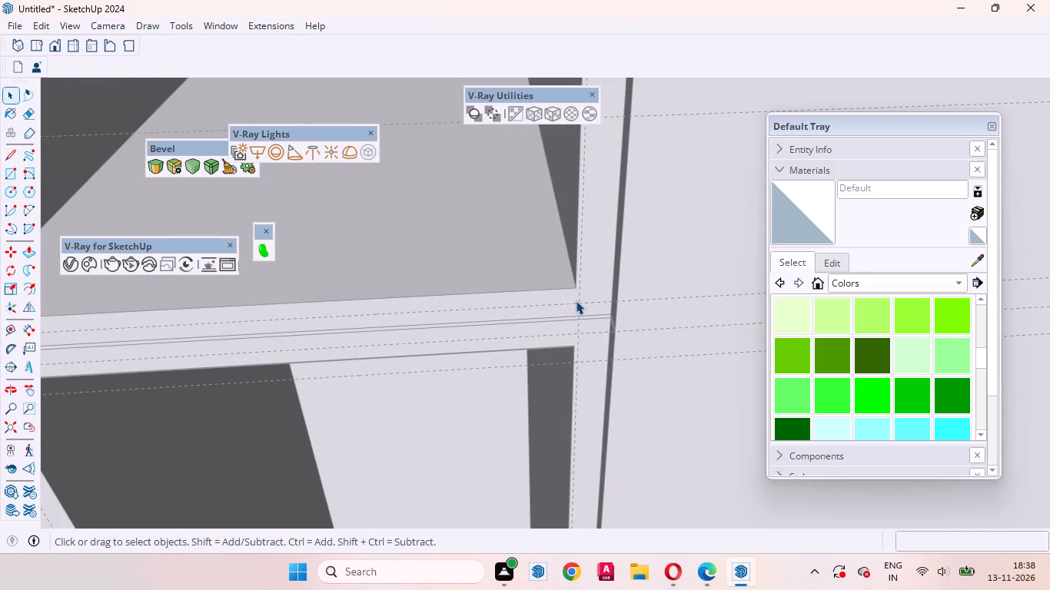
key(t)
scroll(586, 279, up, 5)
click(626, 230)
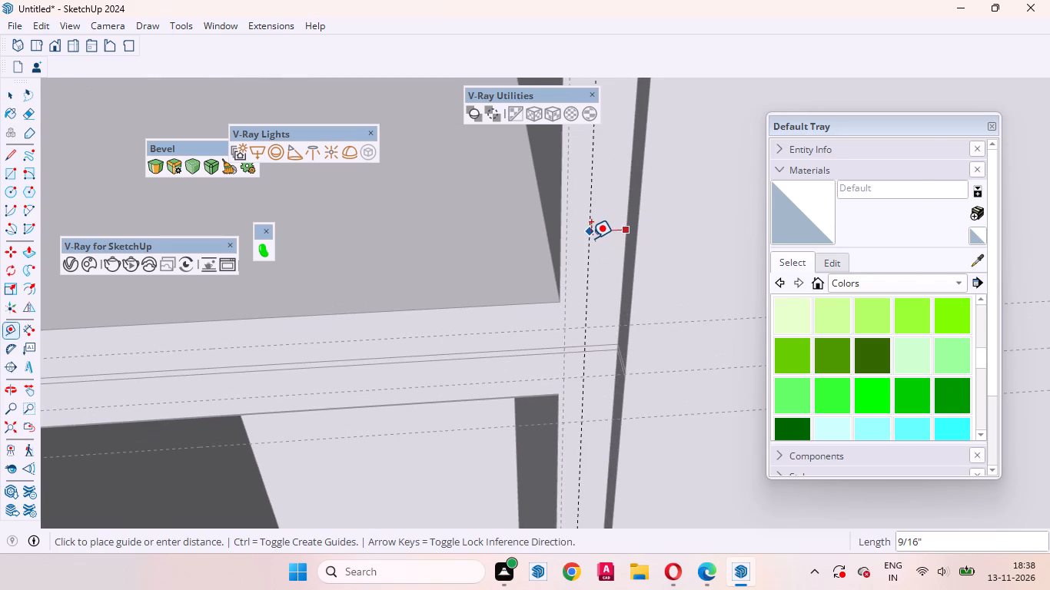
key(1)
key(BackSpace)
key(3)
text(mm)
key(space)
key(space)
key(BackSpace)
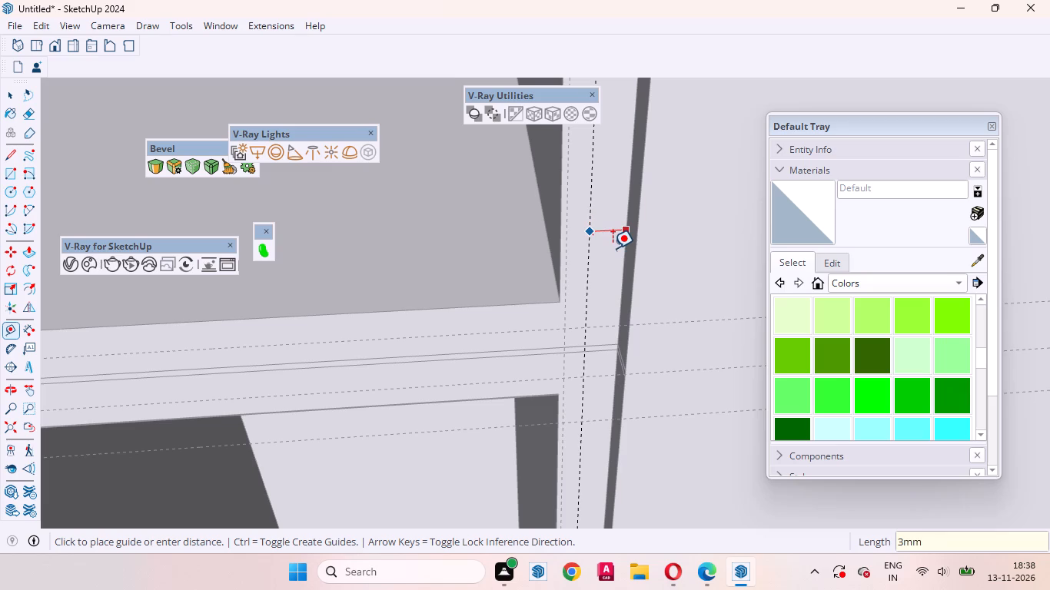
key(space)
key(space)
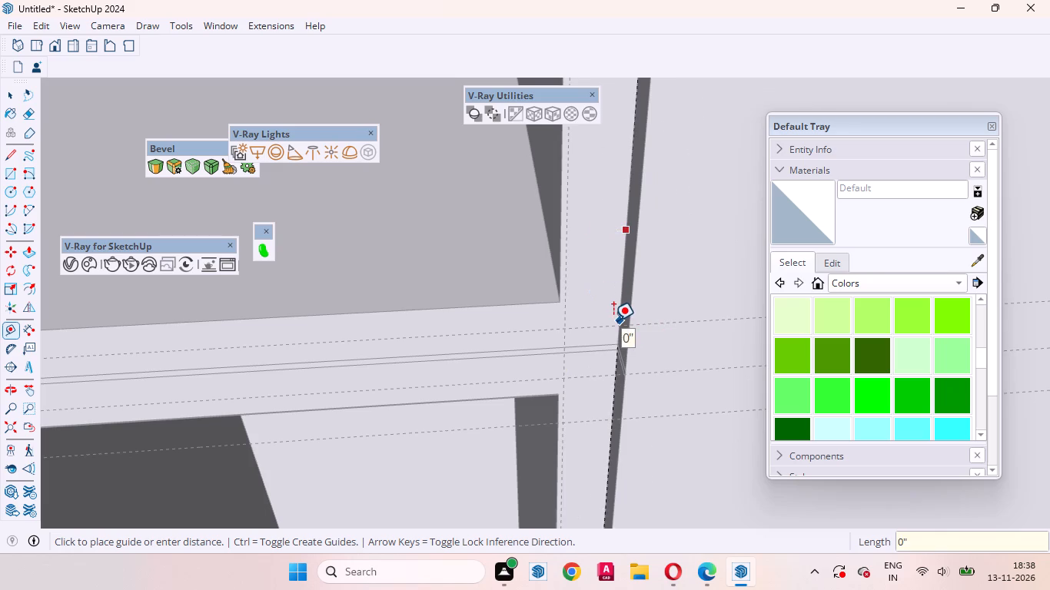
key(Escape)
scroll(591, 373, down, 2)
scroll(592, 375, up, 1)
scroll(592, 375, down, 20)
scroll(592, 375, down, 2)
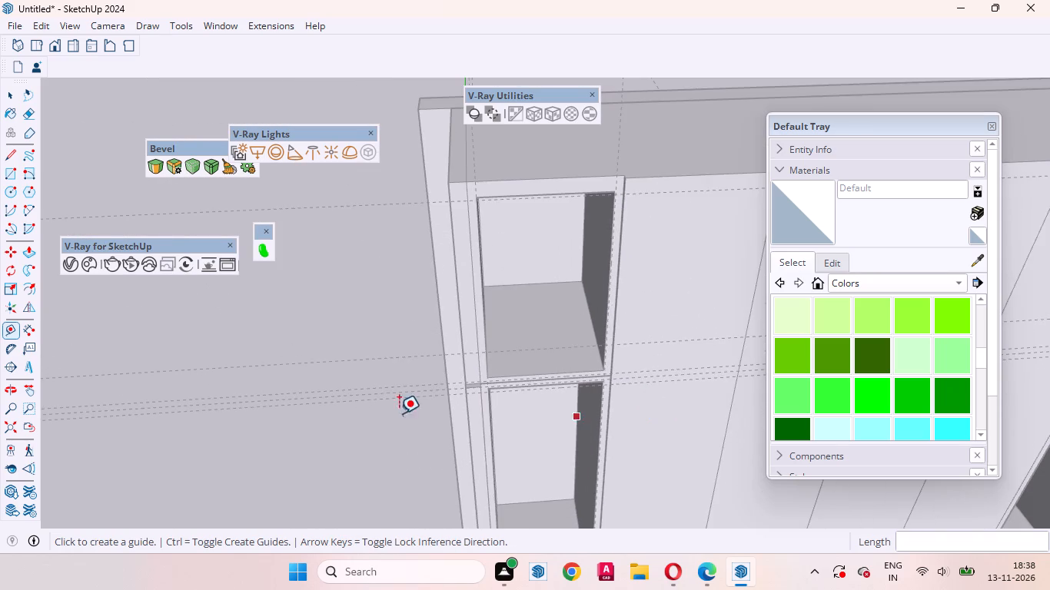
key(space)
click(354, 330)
Undo the empty group and the raised upper frame's extension toward the wardrobe's outer side.
scroll(355, 319, down, 1)
scroll(355, 319, up, 1)
scroll(355, 319, down, 7)
middle_drag(524, 395, 276, 355)
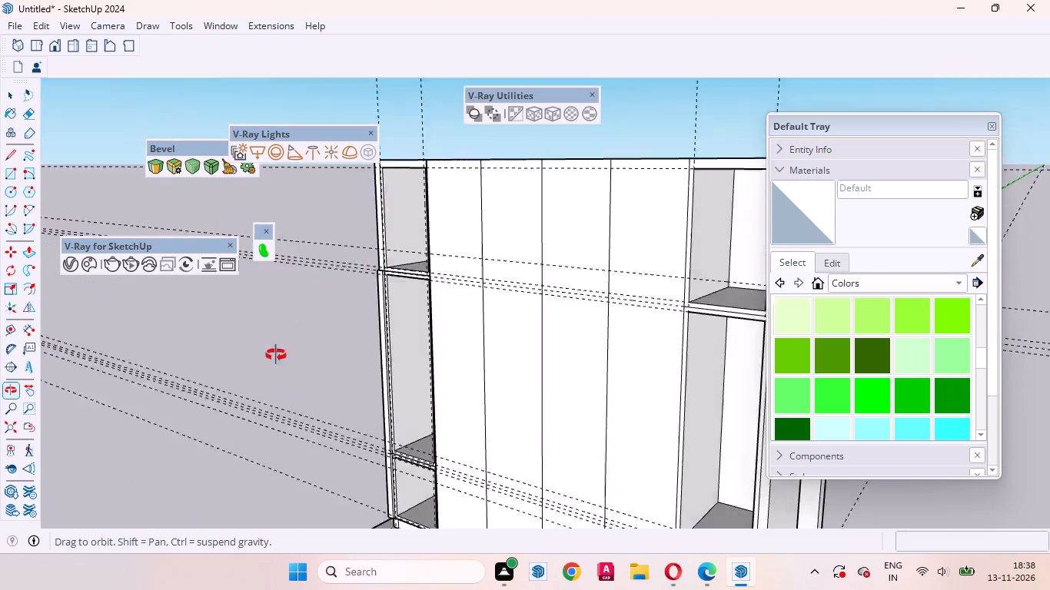
middle_drag(276, 355, 279, 413)
scroll(352, 226, up, 12)
scroll(379, 248, down, 3)
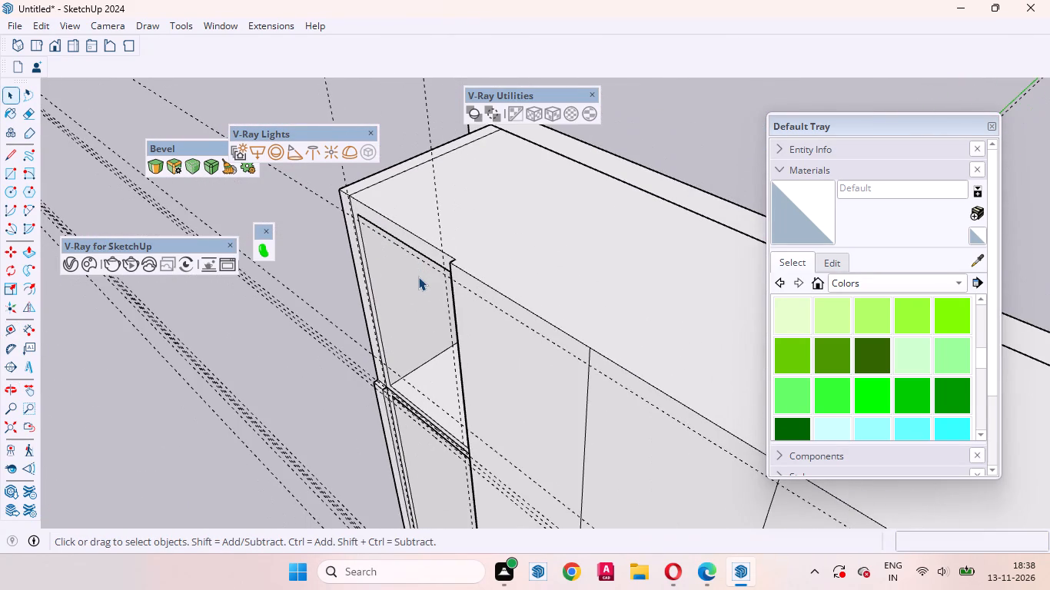
key(ctrl+z)
key(ctrl+z)
key(ctrl+z)
key(ctrl+z)
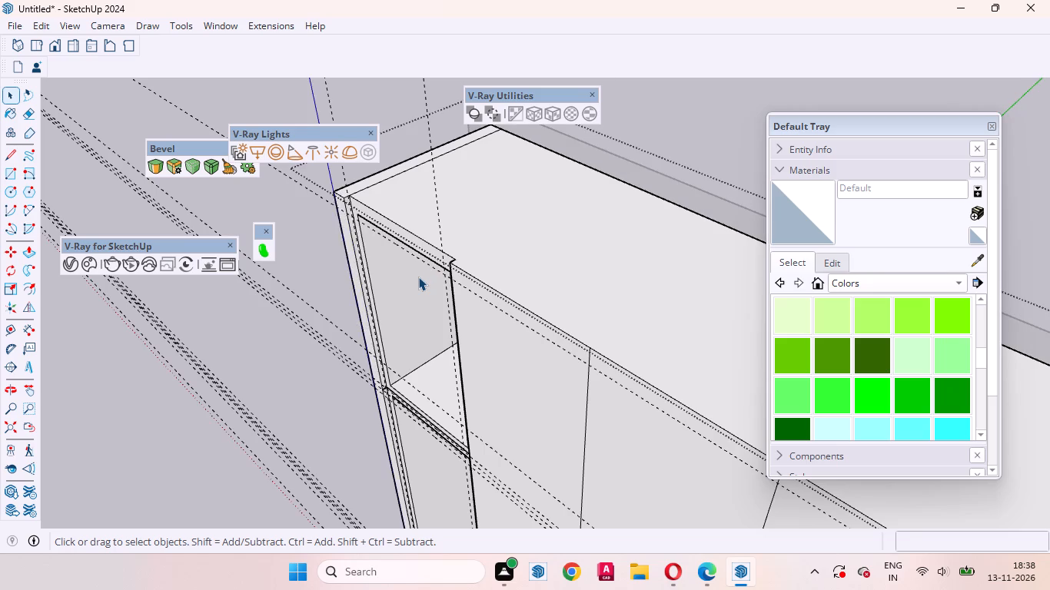
key(ctrl+z)
Undo the 18 mm pull-outs of the leftmost division's compartment frames and 3 mm strips.
scroll(446, 328, down, 1)
scroll(445, 329, up, 1)
scroll(445, 329, down, 12)
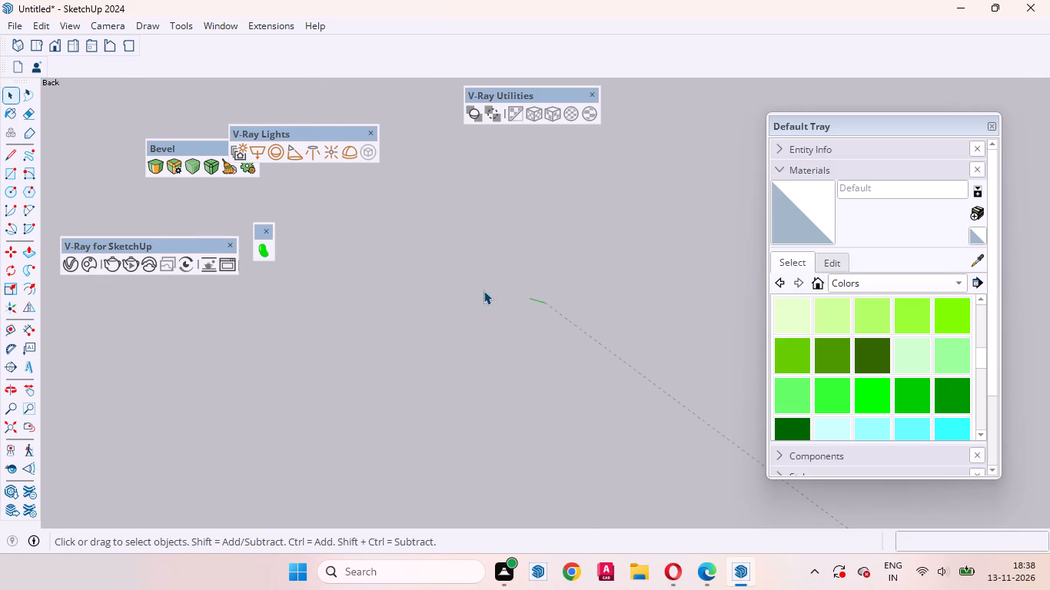
scroll(483, 290, down, 4)
click(13, 426)
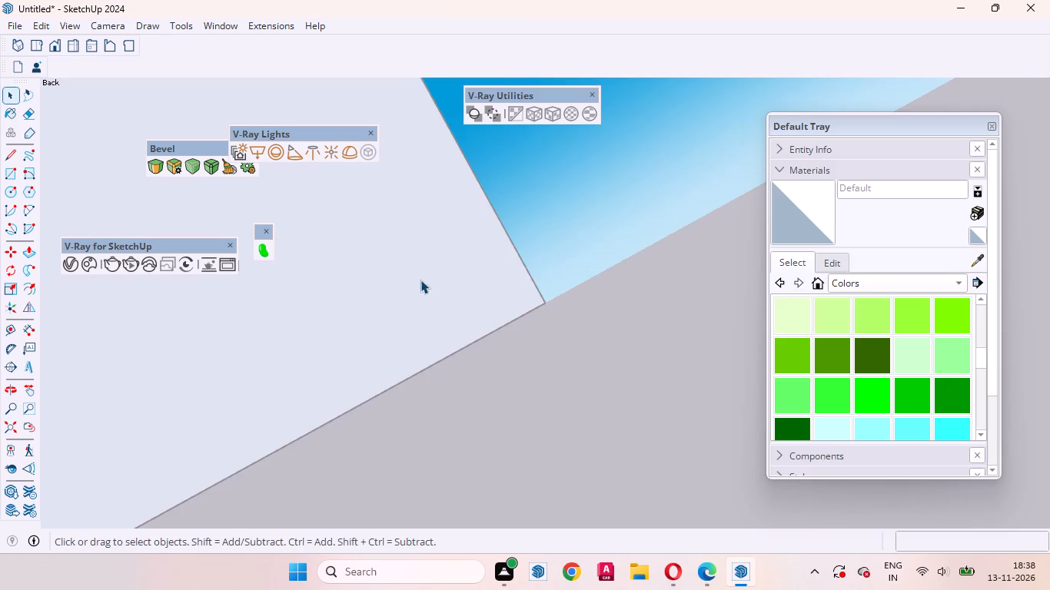
scroll(607, 394, down, 13)
scroll(687, 420, up, 1)
scroll(706, 419, down, 1)
click(666, 291)
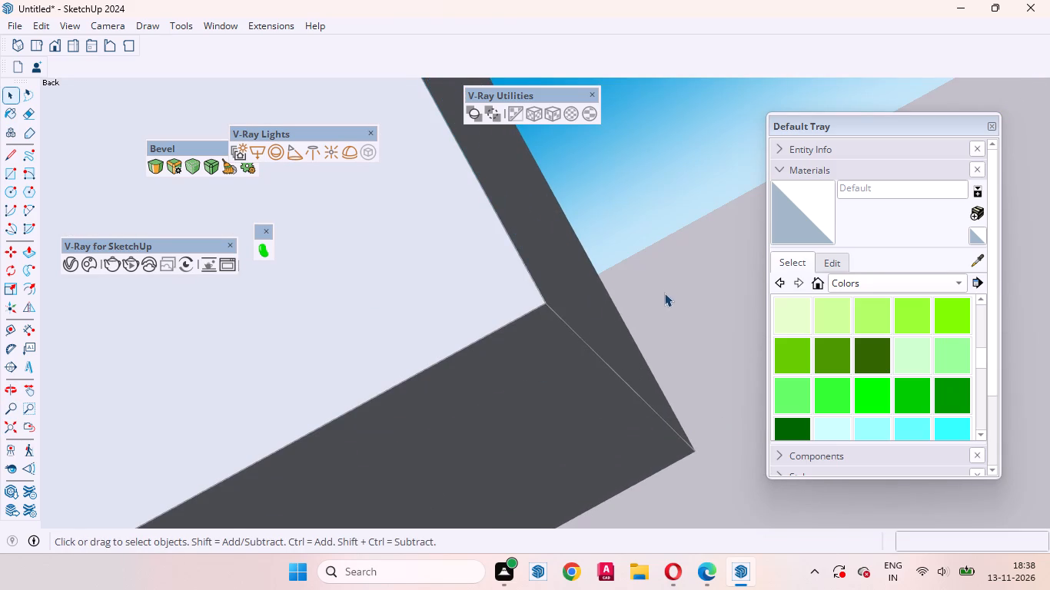
middle_drag(663, 310, 640, 542)
scroll(637, 360, down, 12)
scroll(601, 328, up, 1)
scroll(601, 327, down, 2)
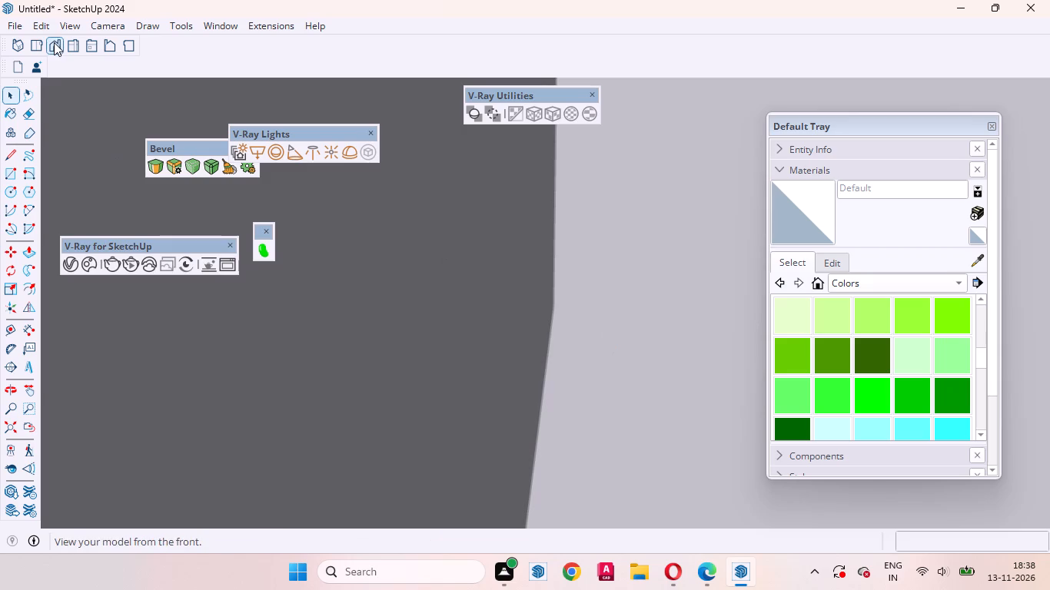
click(54, 42)
scroll(339, 207, down, 1)
scroll(341, 216, up, 1)
scroll(344, 238, down, 20)
scroll(344, 238, down, 5)
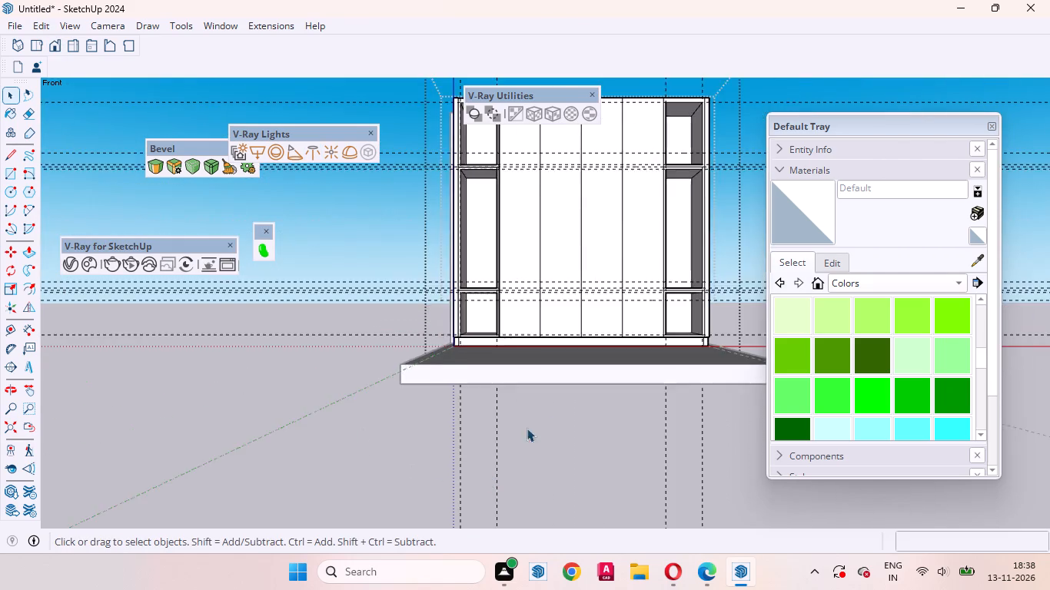
scroll(527, 428, down, 4)
click(577, 506)
scroll(490, 75, up, 14)
middle_drag(529, 340, 498, 481)
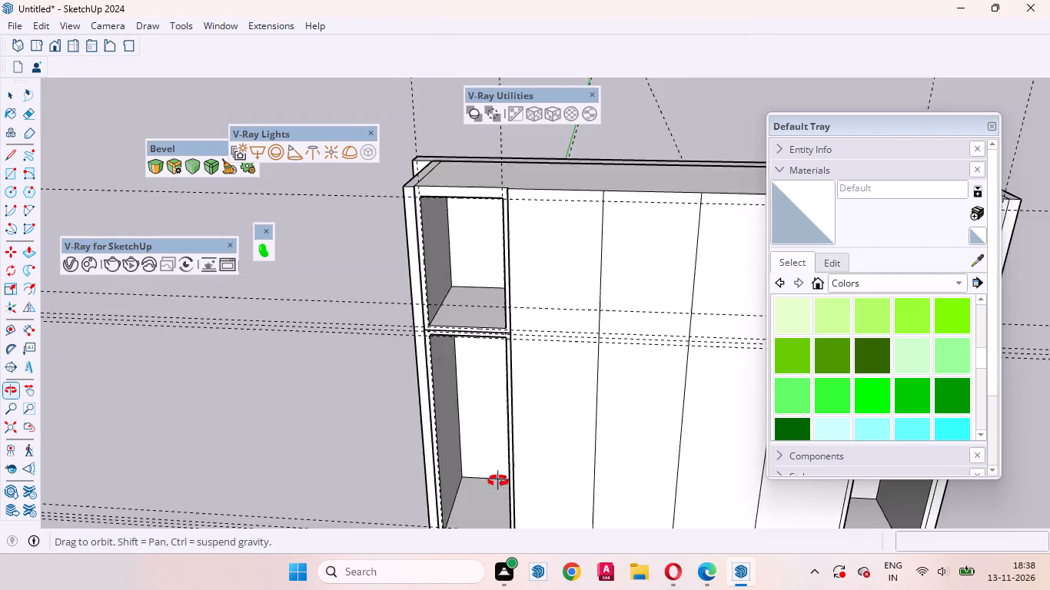
middle_drag(498, 481, 498, 482)
scroll(453, 297, up, 4)
middle_drag(522, 235, 511, 310)
scroll(489, 121, up, 3)
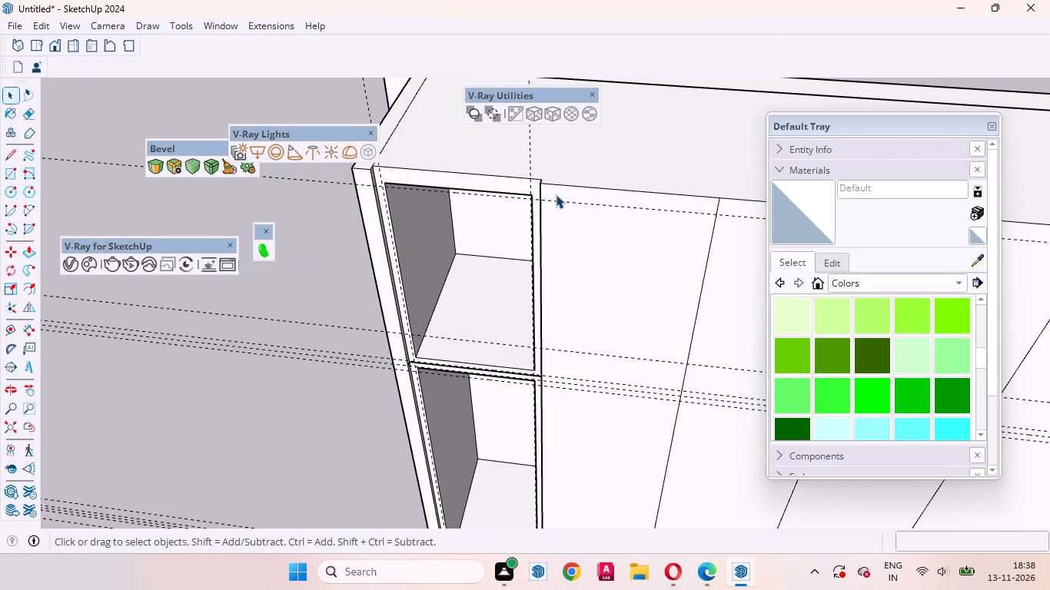
key(ctrl+z)
key(ctrl+z)
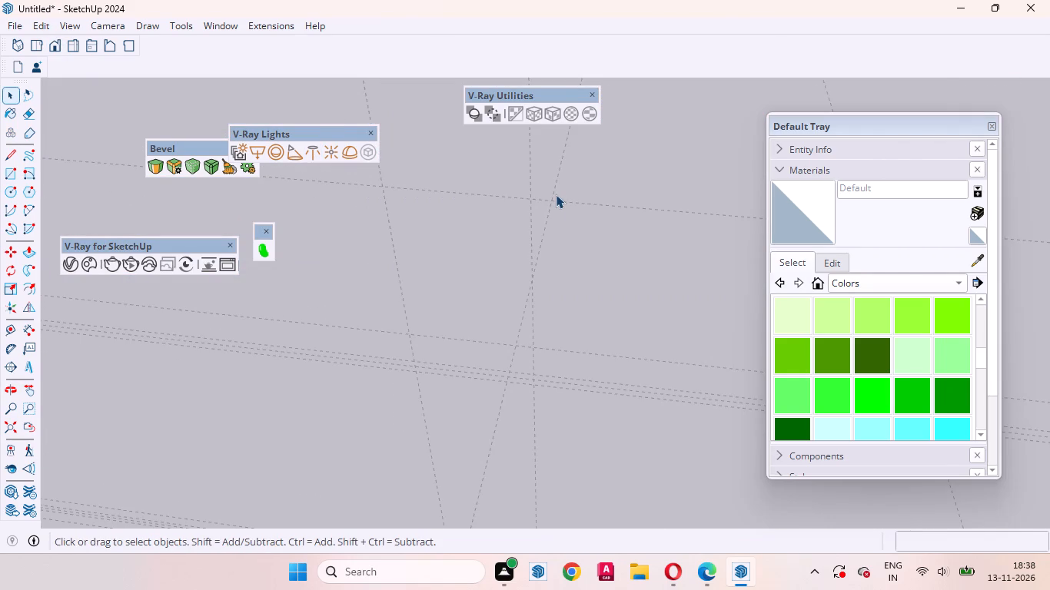
key(ctrl+z)
key(ctrl+z)
key(ctrl+z)
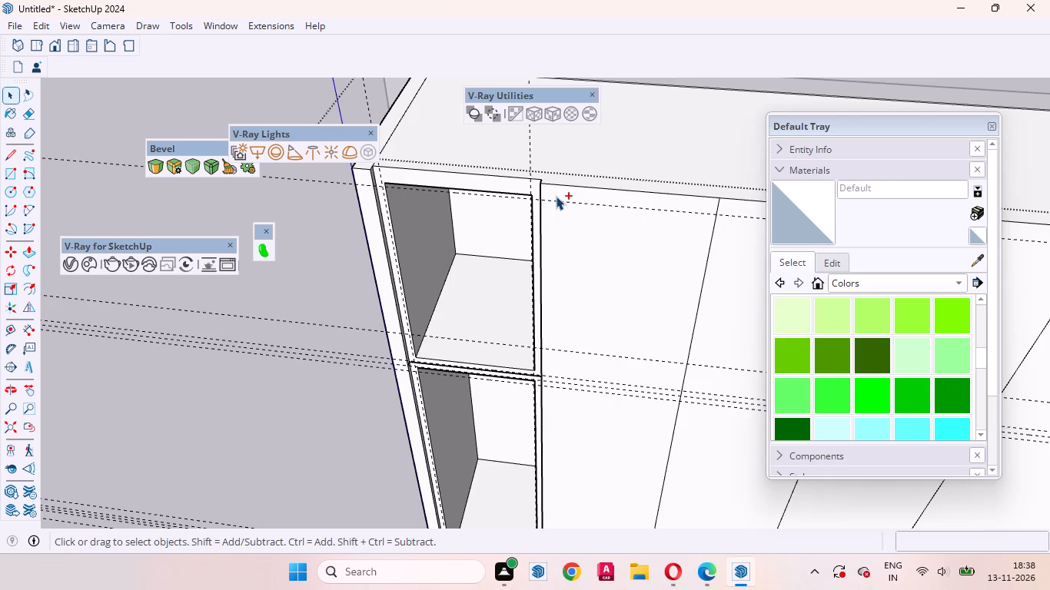
key(ctrl+z)
key(ctrl+z)
key(ctrl+z)
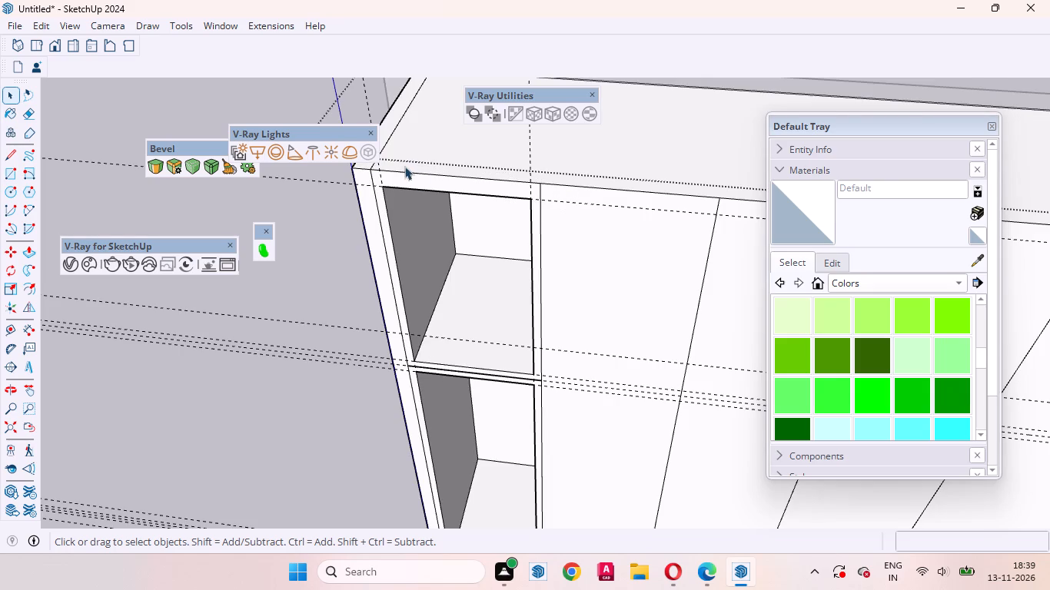
Examine the leftmost division's open compartments, front frames and top edge from several angles.
scroll(491, 195, down, 3)
middle_drag(480, 208, 503, 192)
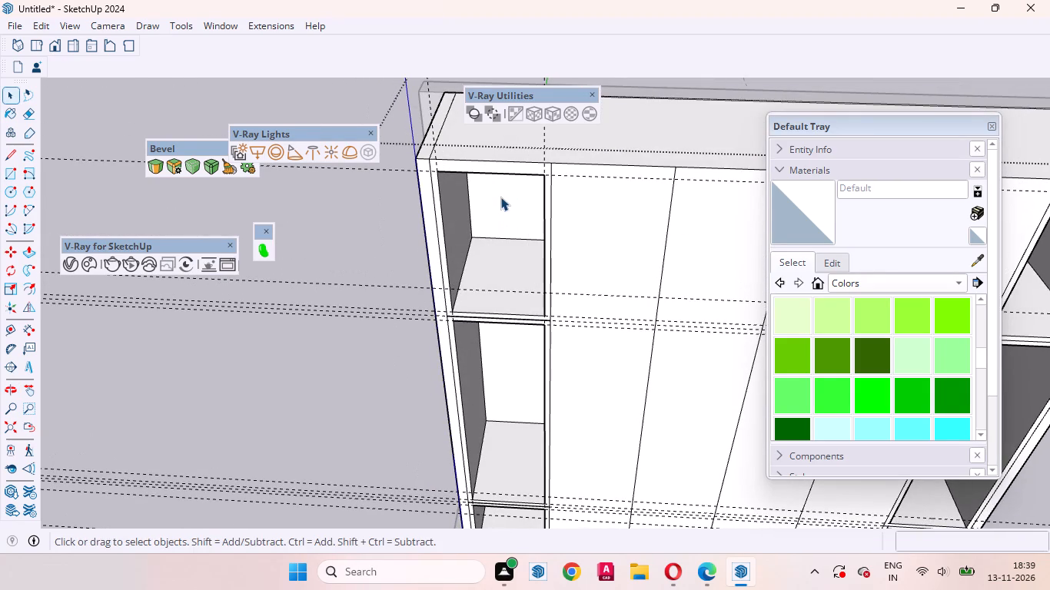
scroll(460, 197, down, 4)
middle_drag(532, 218, 384, 301)
scroll(408, 207, up, 8)
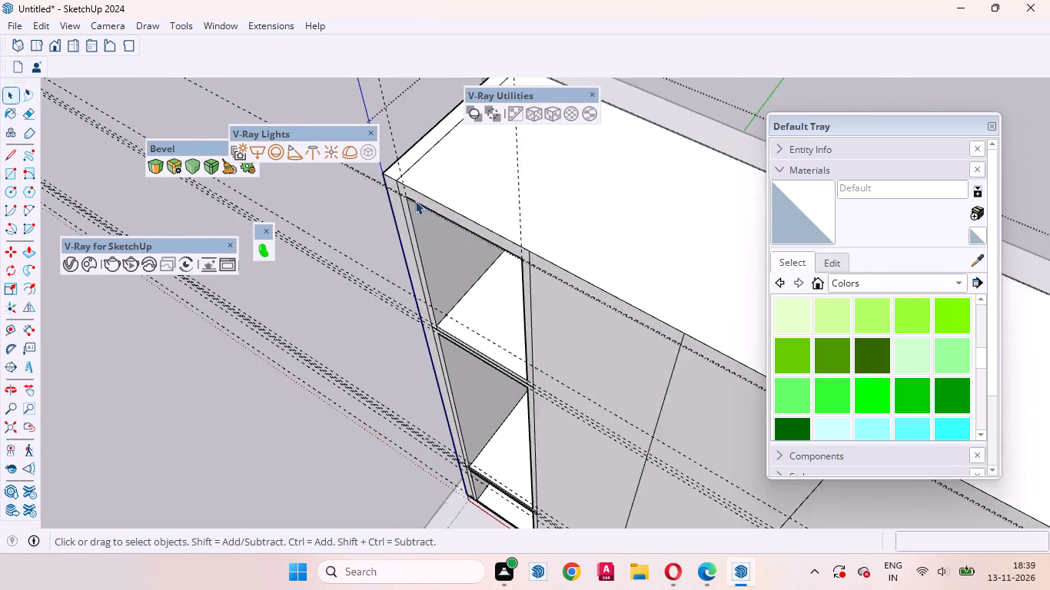
scroll(467, 208, down, 5)
scroll(497, 222, up, 3)
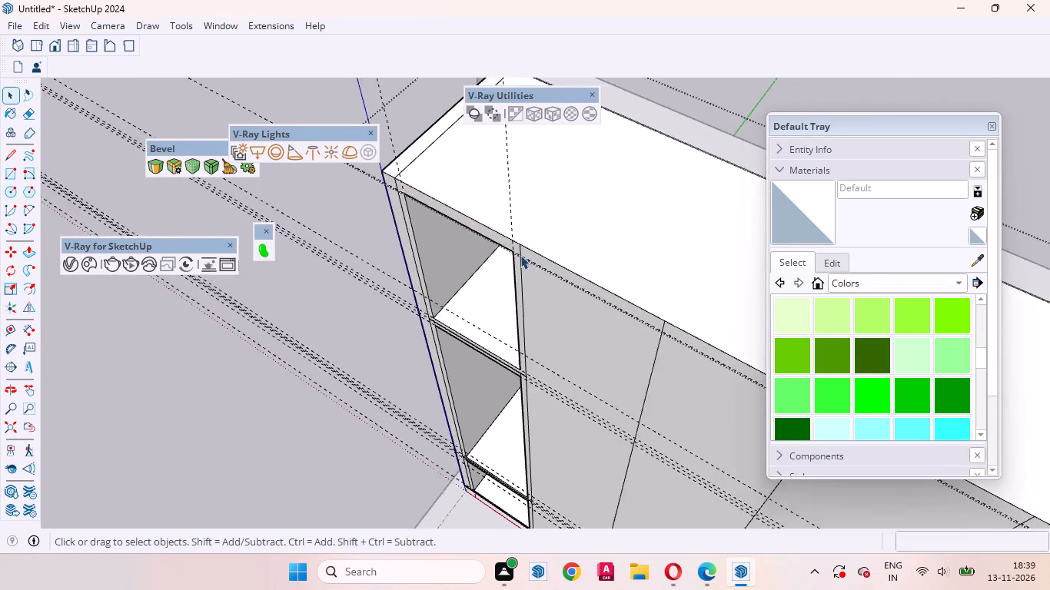
scroll(520, 255, up, 1)
middle_drag(525, 268, 647, 159)
scroll(450, 240, down, 8)
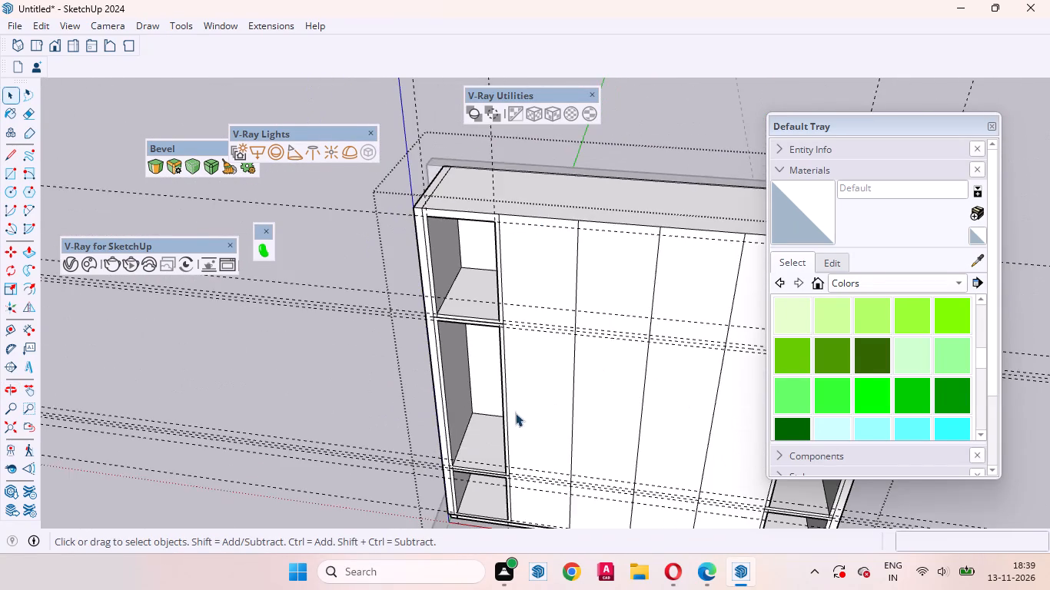
Copy the vertical edge segments dividing the leftmost division from its neighbour, including the short piece at the upper strip, 3 mm toward the neighbouring division.
middle_drag(527, 385, 570, 329)
scroll(514, 261, up, 7)
ctrl+click(526, 245)
ctrl+scroll(504, 183, down, 7)
ctrl+scroll(511, 322, up, 9)
ctrl+click(520, 217)
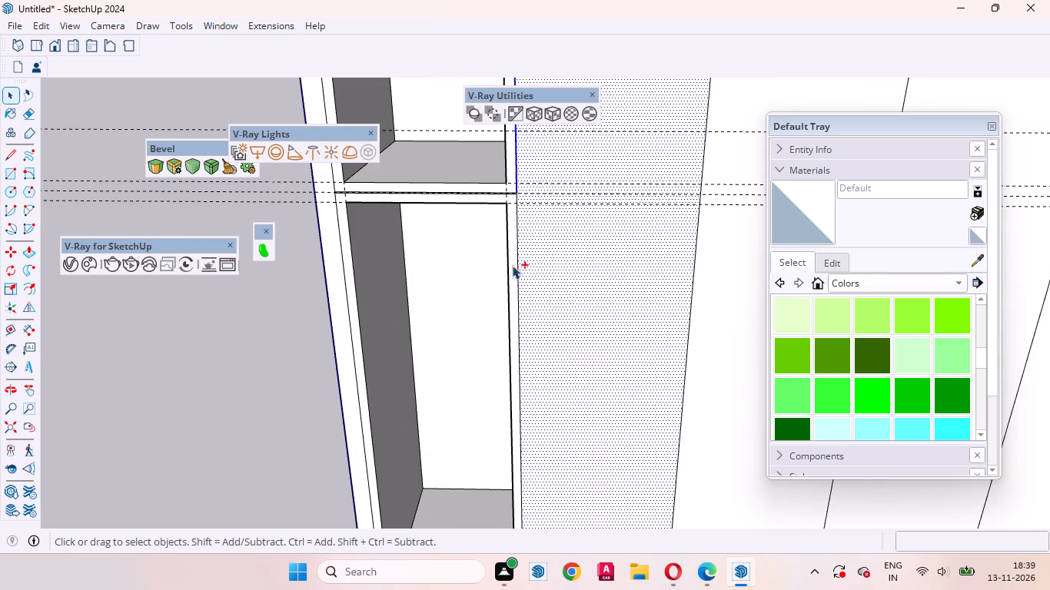
ctrl+click(516, 214)
shift+click(577, 255)
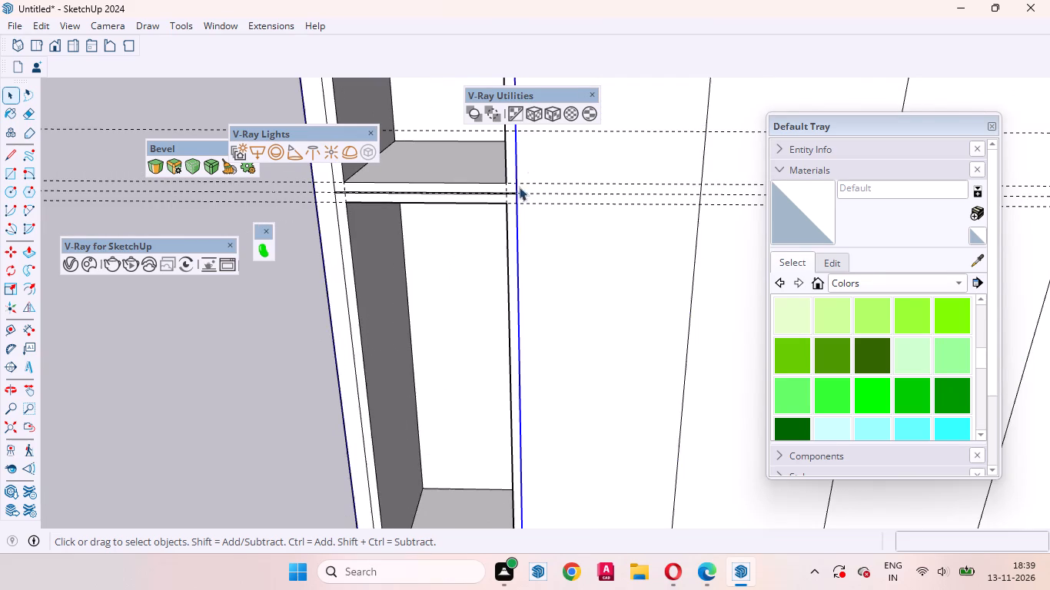
ctrl+scroll(526, 140, down, 8)
ctrl+scroll(542, 405, up, 17)
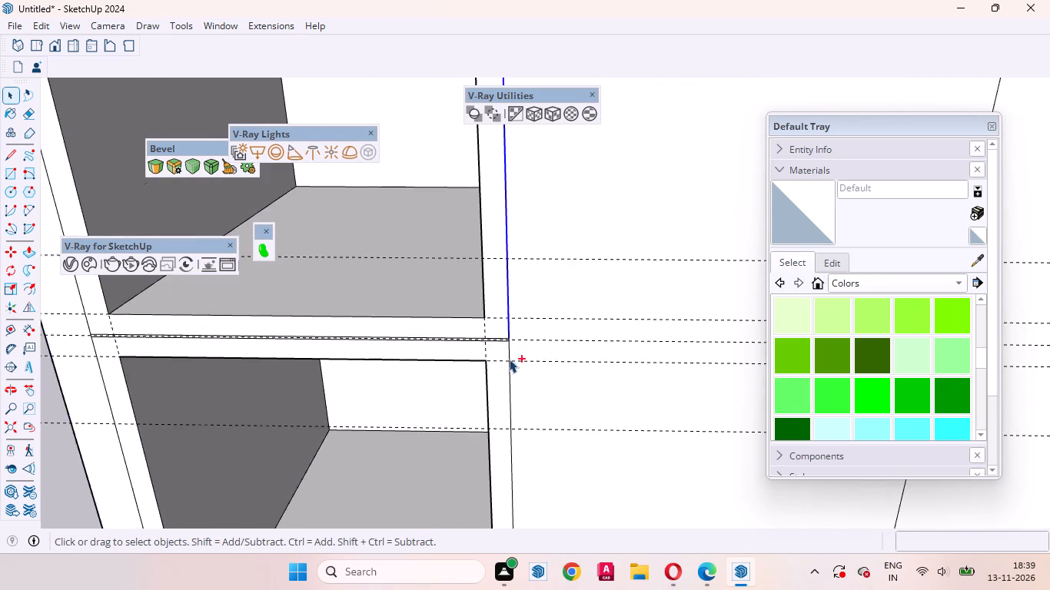
ctrl+scroll(509, 359, up, 6)
ctrl+click(509, 338)
ctrl+scroll(508, 310, down, 9)
ctrl+scroll(507, 347, up, 1)
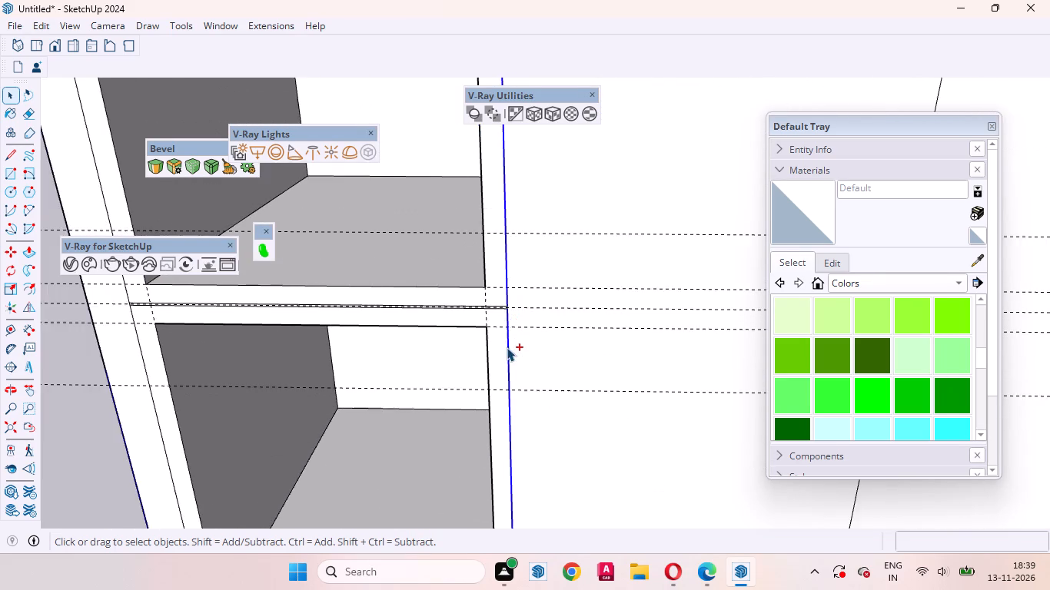
ctrl+scroll(507, 347, up, 2)
ctrl+scroll(521, 342, down, 3)
ctrl+scroll(499, 300, up, 19)
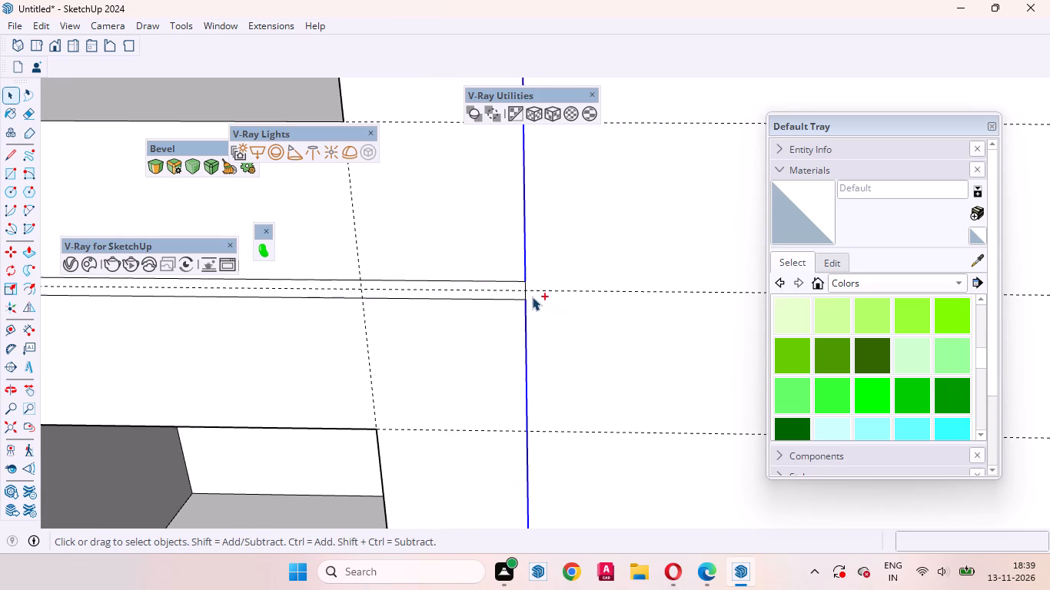
ctrl+scroll(533, 300, down, 18)
ctrl+scroll(530, 283, up, 7)
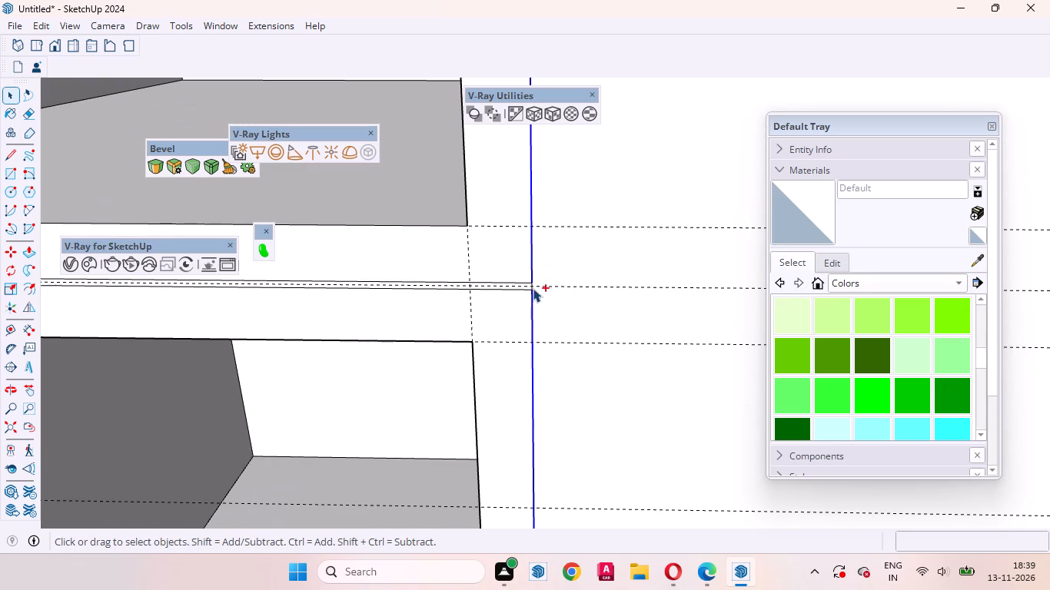
ctrl+click(532, 285)
ctrl+scroll(546, 272, down, 3)
ctrl+scroll(524, 296, up, 3)
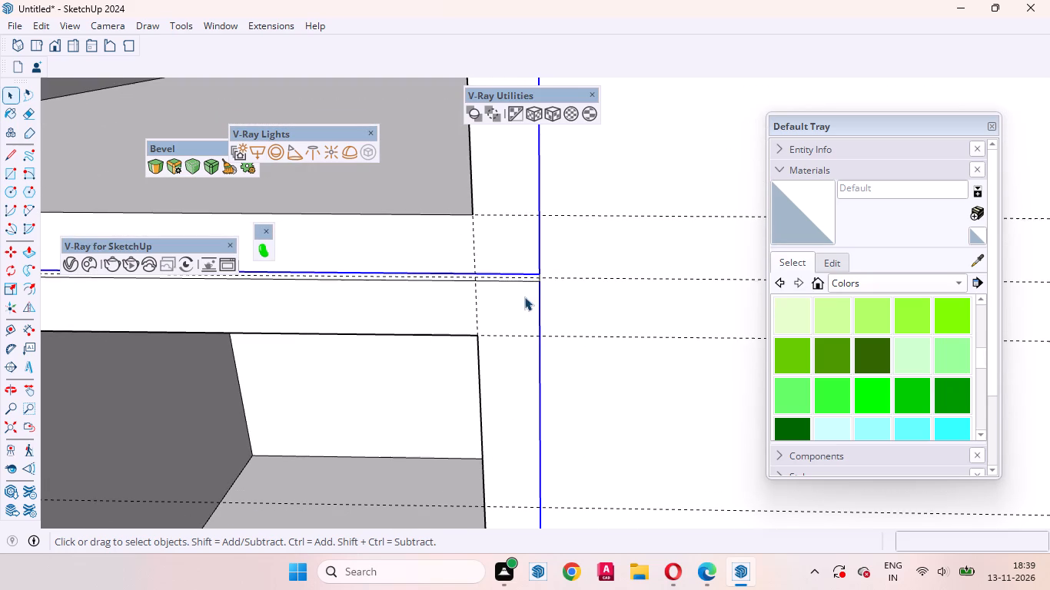
shift+click(515, 273)
ctrl+scroll(541, 280, up, 8)
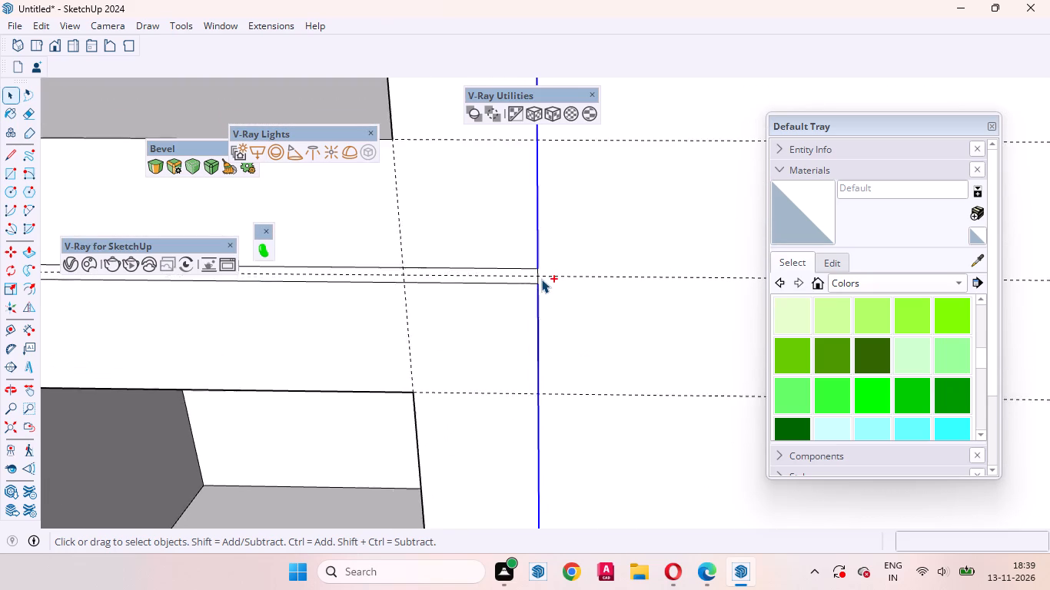
ctrl+scroll(541, 279, up, 3)
ctrl+click(536, 273)
ctrl+scroll(525, 291, down, 15)
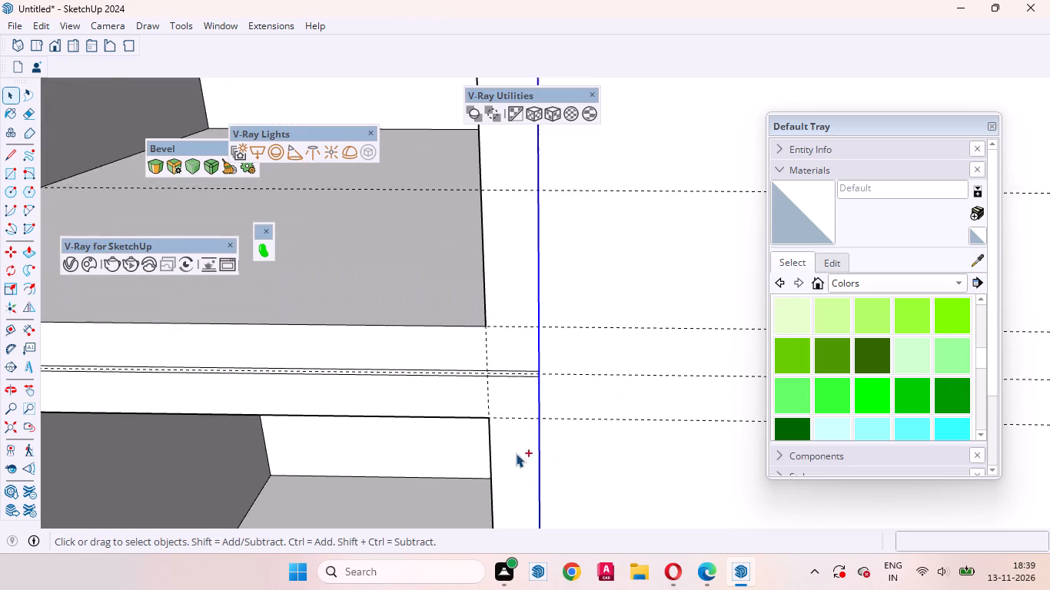
ctrl+scroll(516, 453, down, 2)
ctrl+scroll(503, 454, up, 1)
ctrl+scroll(503, 457, down, 20)
ctrl+scroll(503, 457, down, 4)
ctrl+scroll(475, 333, up, 4)
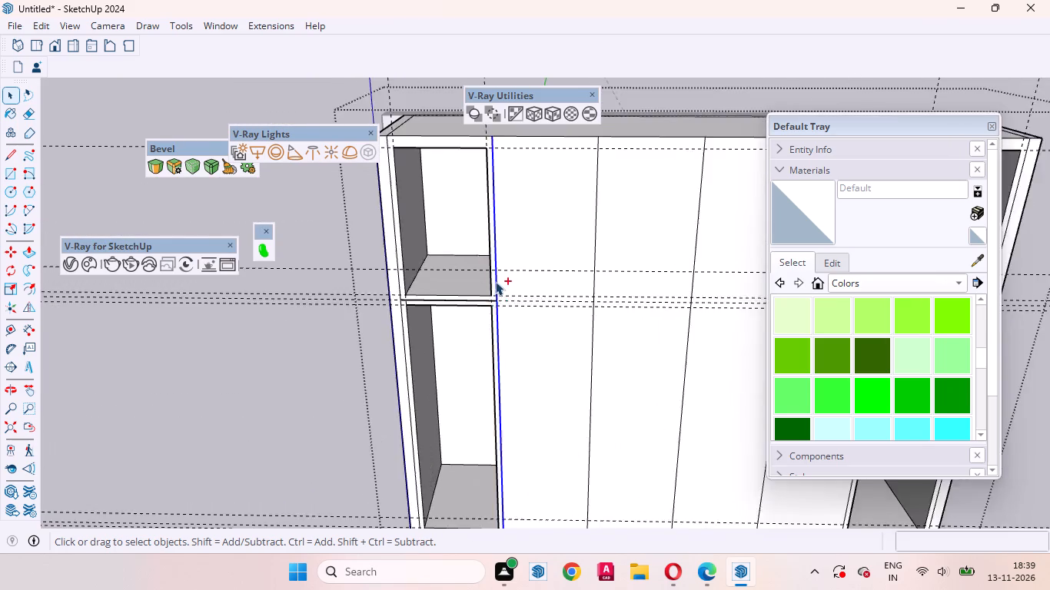
ctrl+scroll(495, 281, up, 20)
ctrl+scroll(495, 281, up, 11)
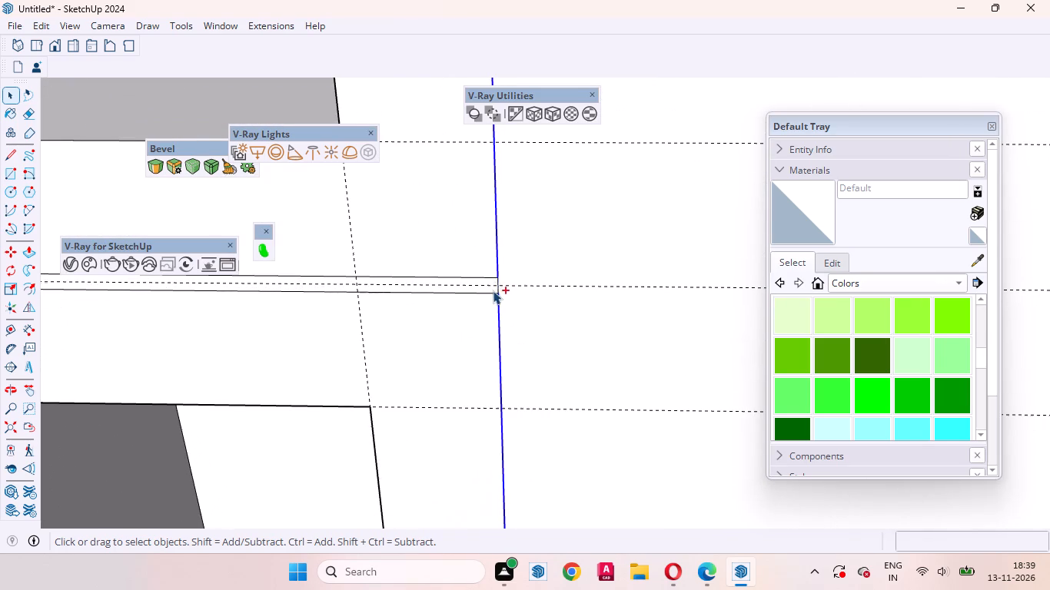
ctrl+click(497, 283)
ctrl+scroll(457, 307, down, 8)
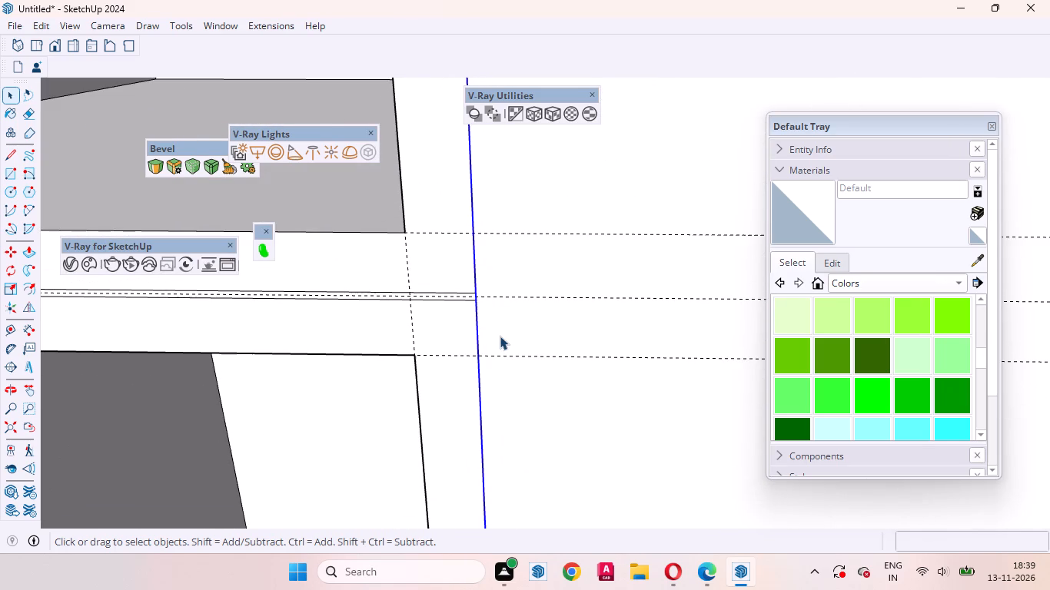
key(m)
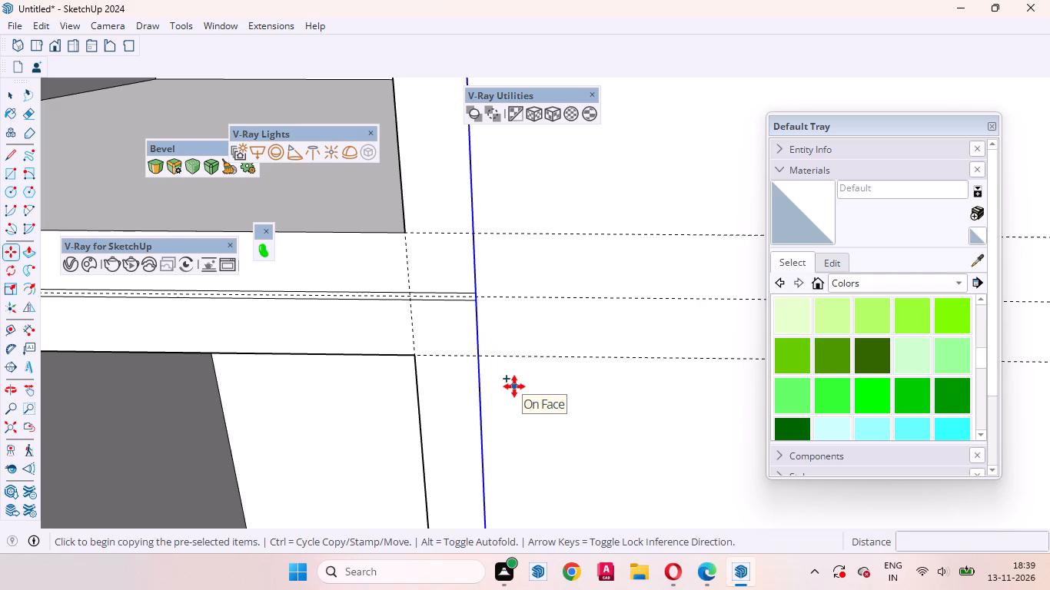
click(514, 386)
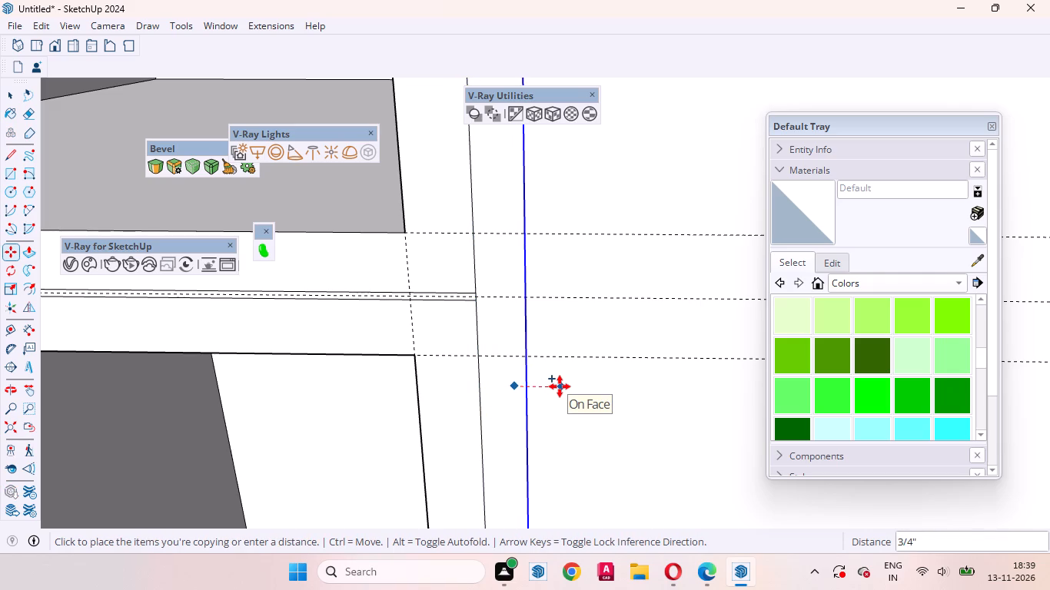
text(3mm)
key(Return)
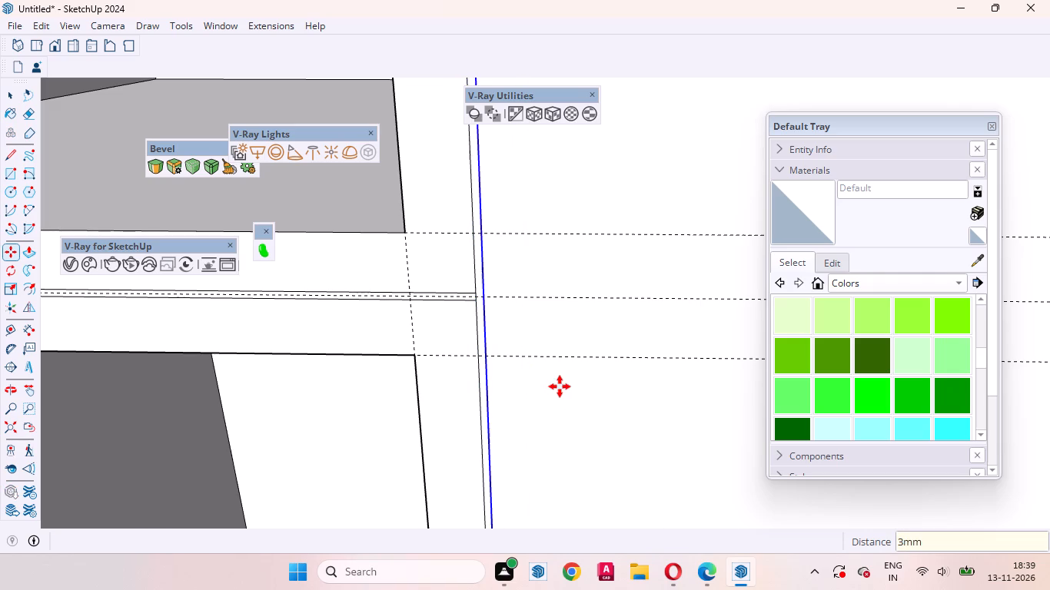
key(space)
scroll(528, 442, up, 1)
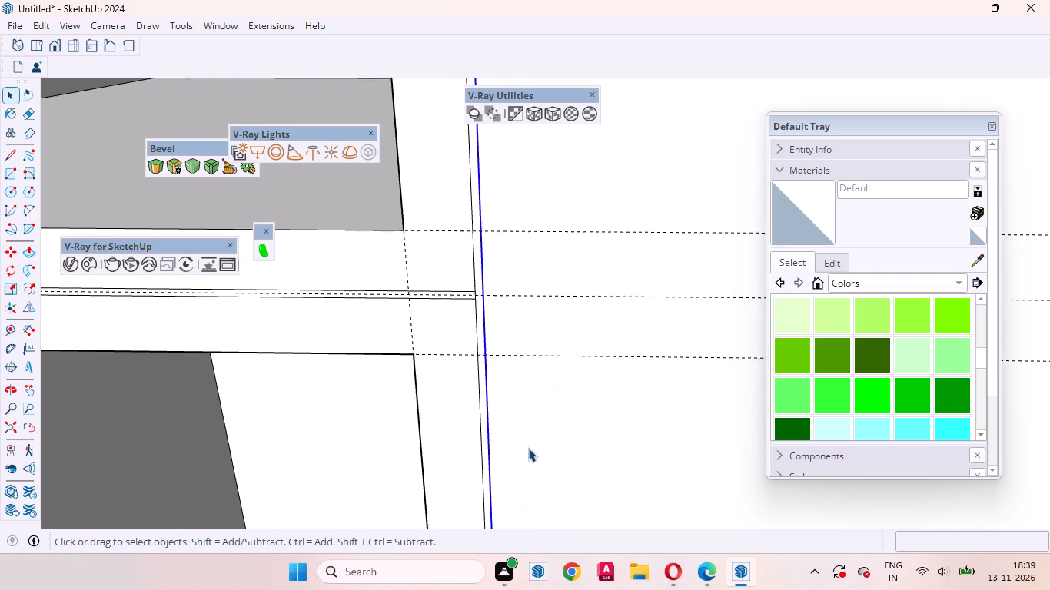
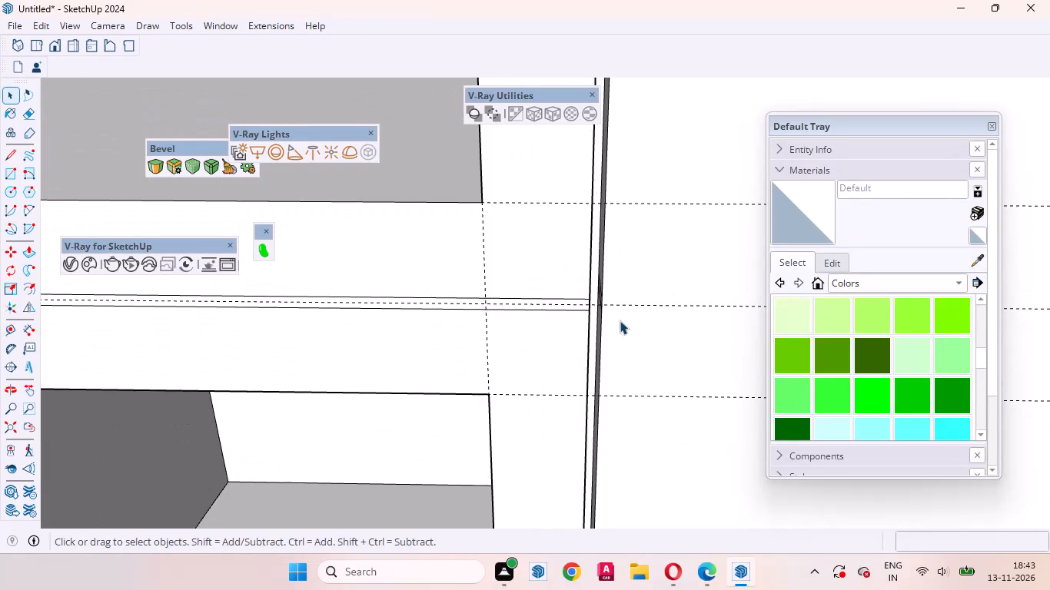
Recess the two horizontal 3 mm strips between the leftmost division's compartments by repeating the last Push/Pull depth.
middle_drag(618, 322, 497, 266)
scroll(555, 318, up, 7)
click(606, 301)
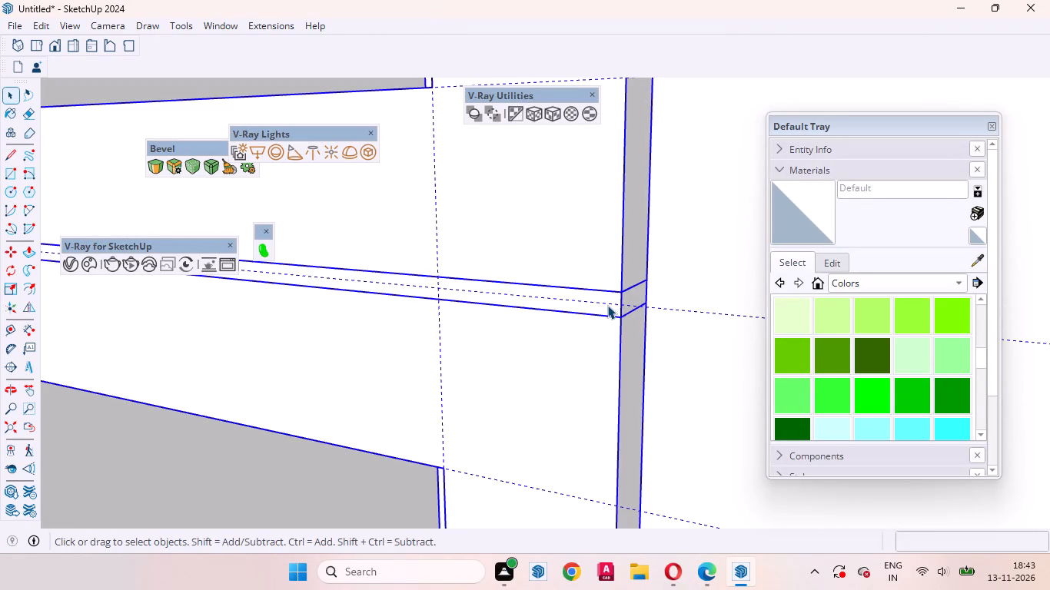
double_click(607, 305)
click(606, 303)
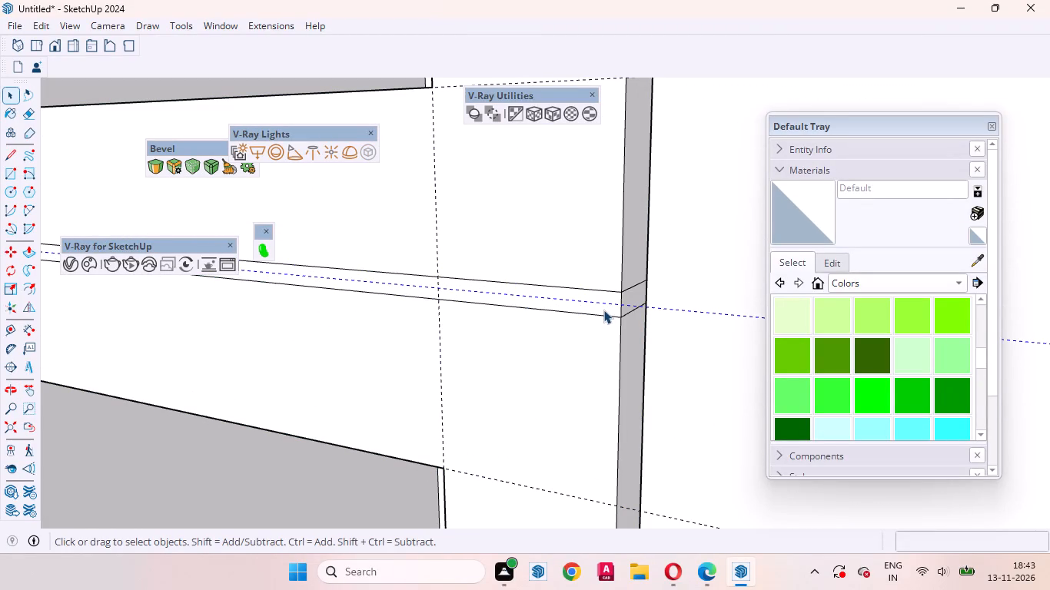
click(603, 310)
key(p)
double_click(603, 310)
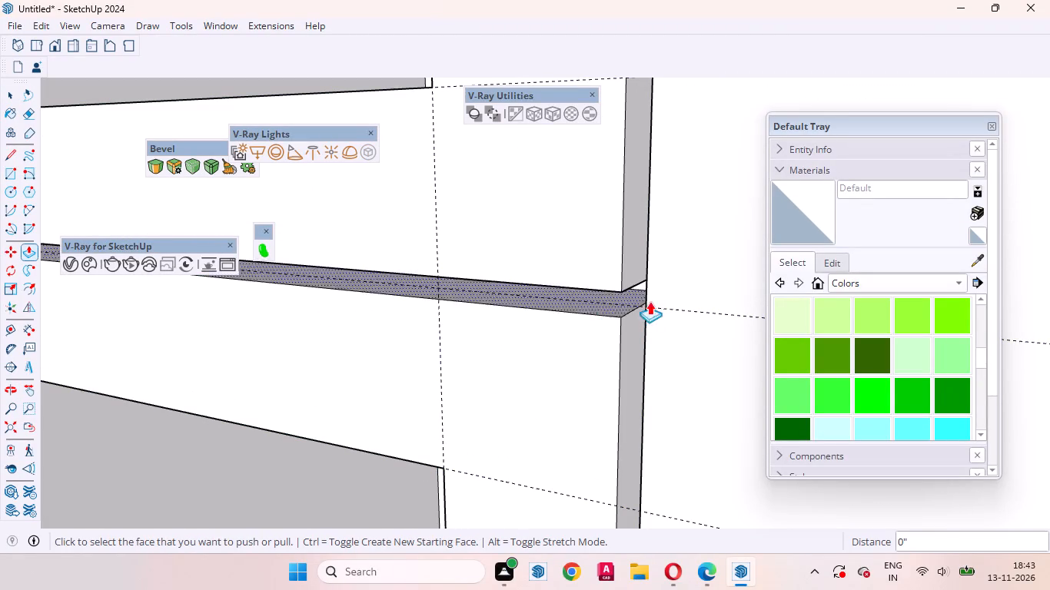
scroll(707, 294, down, 20)
scroll(707, 294, down, 12)
scroll(659, 363, up, 1)
scroll(660, 372, down, 2)
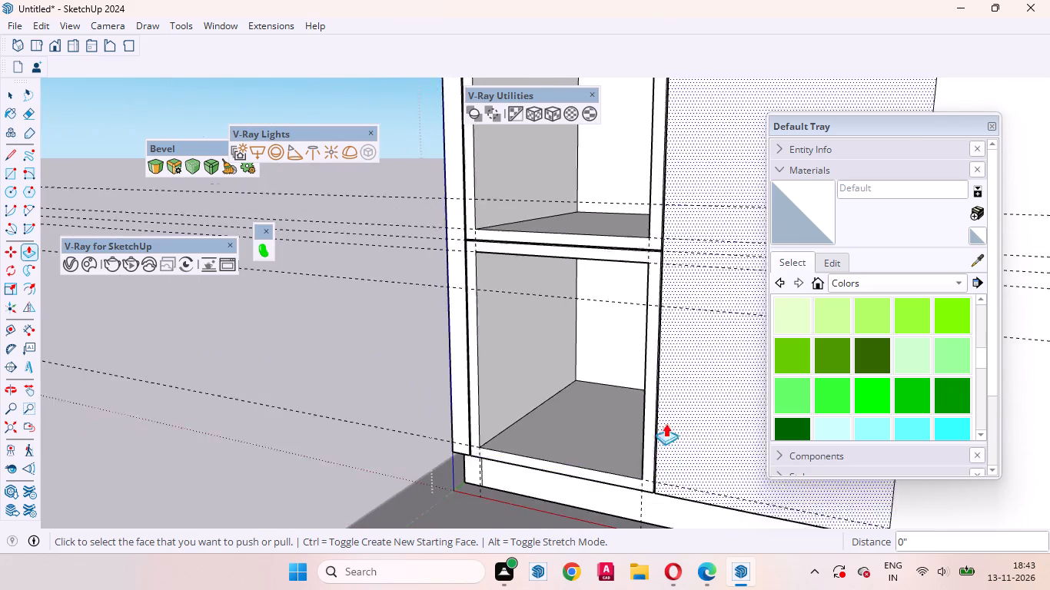
scroll(666, 423, down, 15)
scroll(573, 195, up, 13)
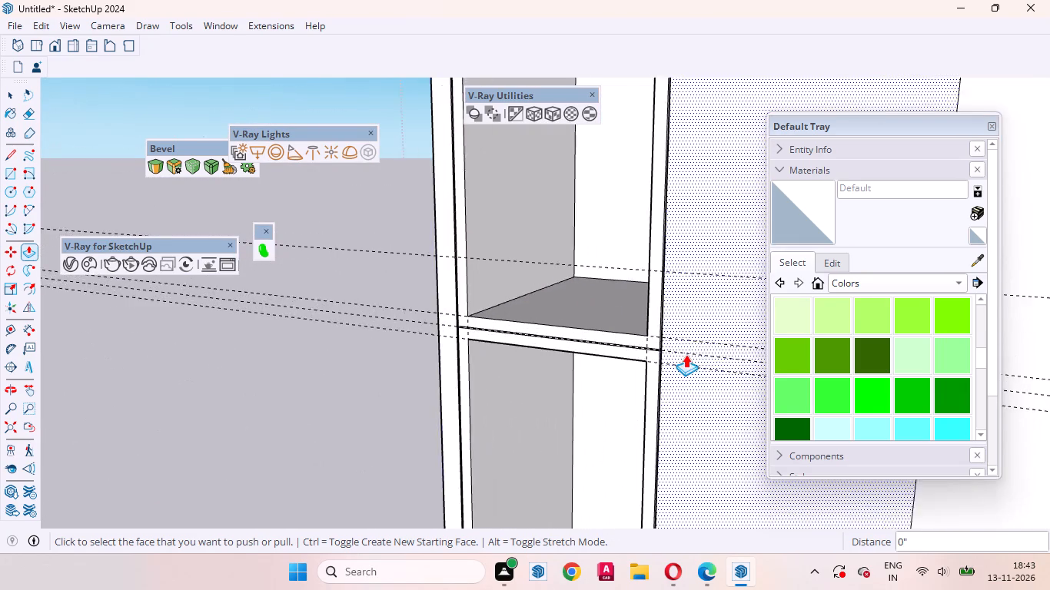
scroll(686, 354, up, 20)
scroll(686, 354, up, 11)
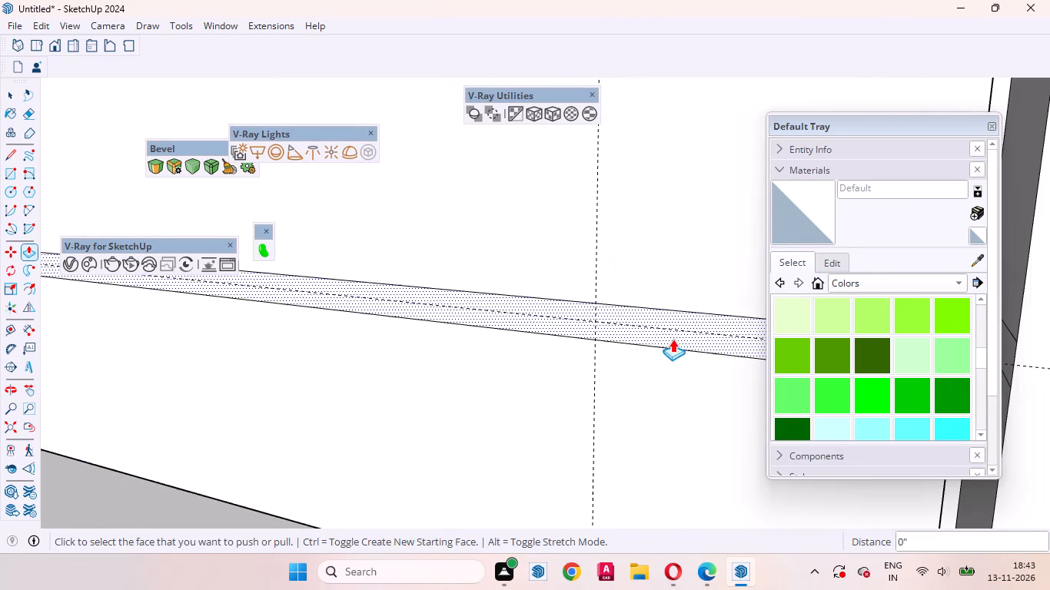
double_click(673, 328)
key(space)
scroll(574, 341, down, 9)
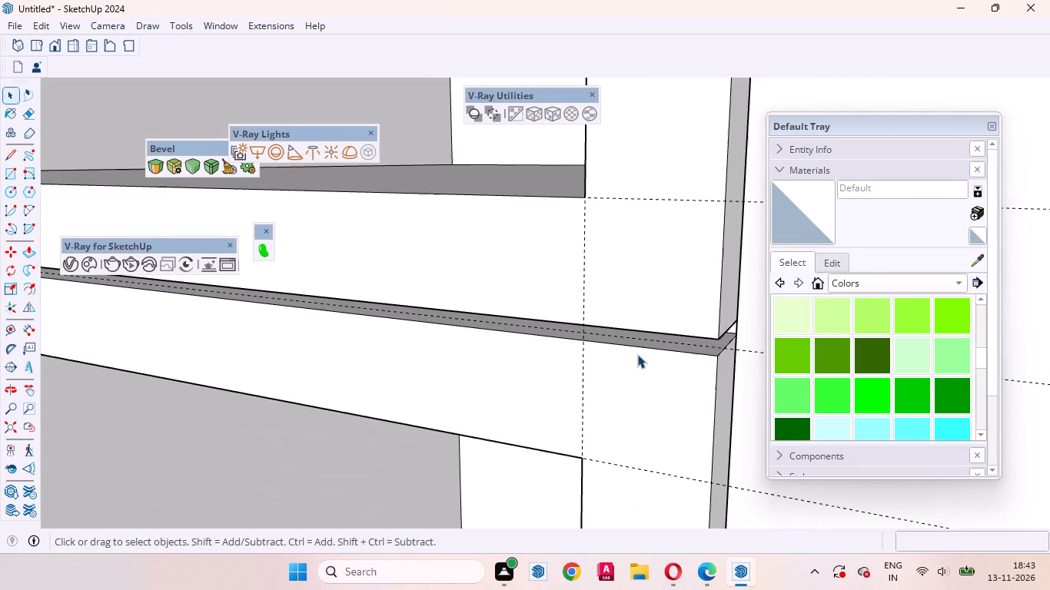
Copy the rightmost division's outer vertical edge segments 3 mm toward the wardrobe's outer side.
scroll(637, 354, down, 11)
scroll(572, 336, up, 1)
scroll(577, 341, down, 5)
scroll(623, 388, up, 1)
scroll(646, 395, down, 20)
scroll(646, 395, down, 1)
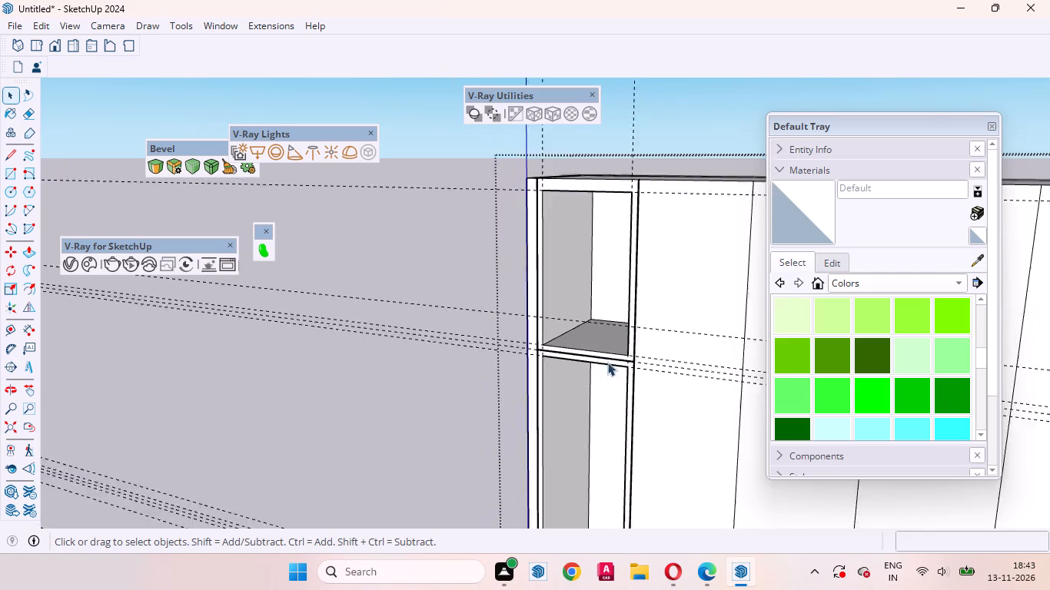
scroll(607, 362, down, 6)
middle_drag(601, 277, 415, 515)
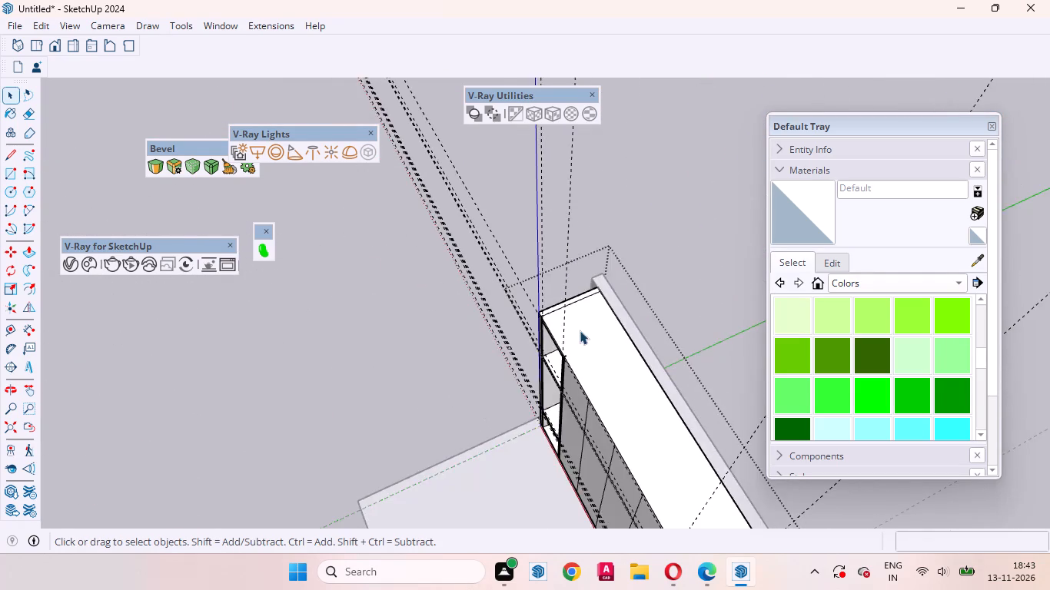
scroll(581, 330, up, 4)
scroll(427, 265, down, 8)
middle_drag(481, 336, 707, 224)
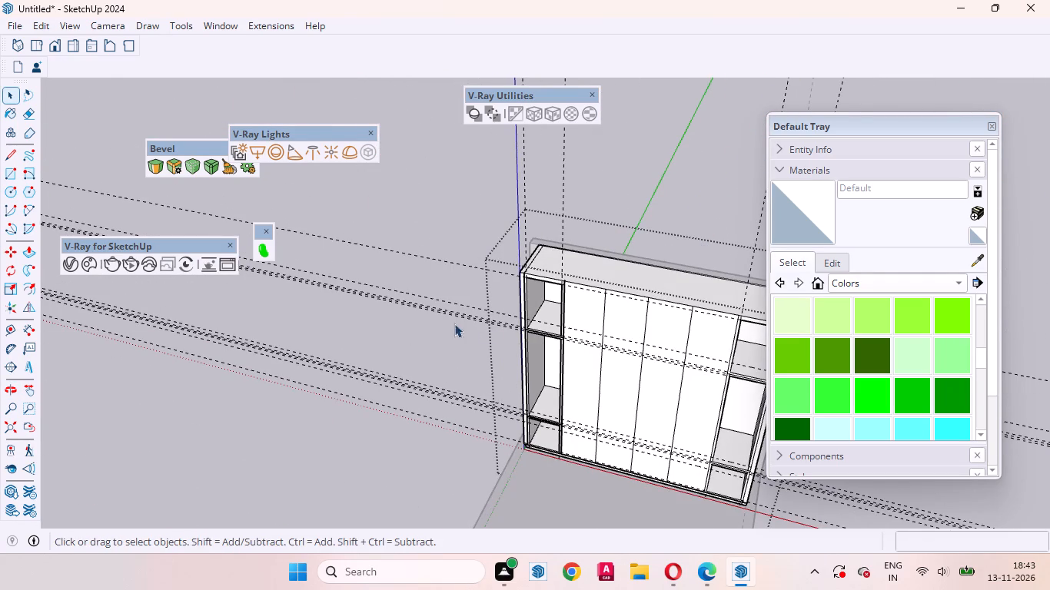
scroll(437, 323, down, 8)
scroll(397, 280, up, 10)
middle_drag(679, 348, 728, 264)
scroll(724, 257, up, 2)
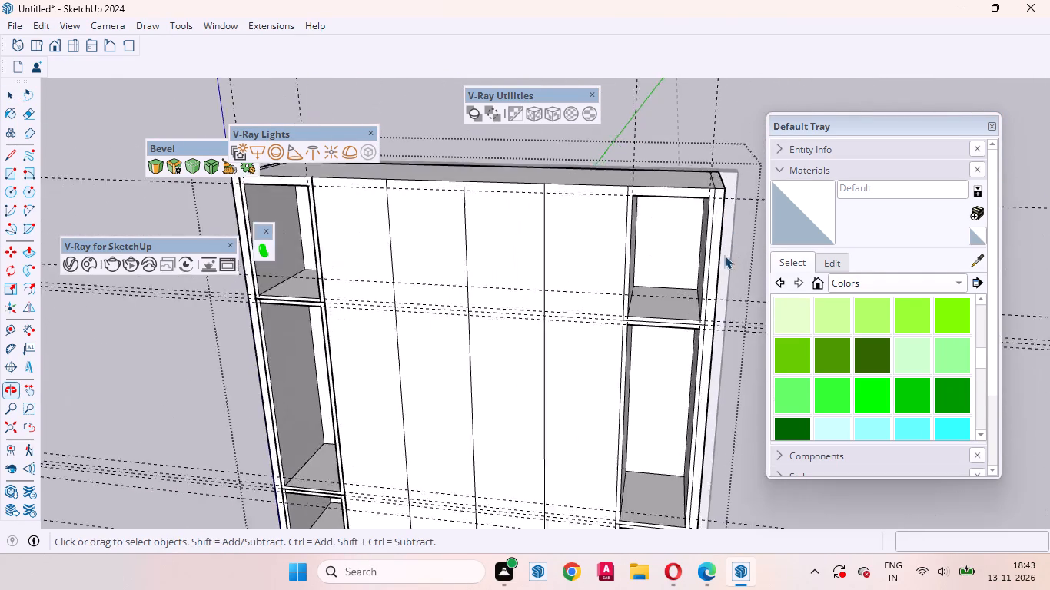
scroll(724, 255, up, 9)
click(701, 207)
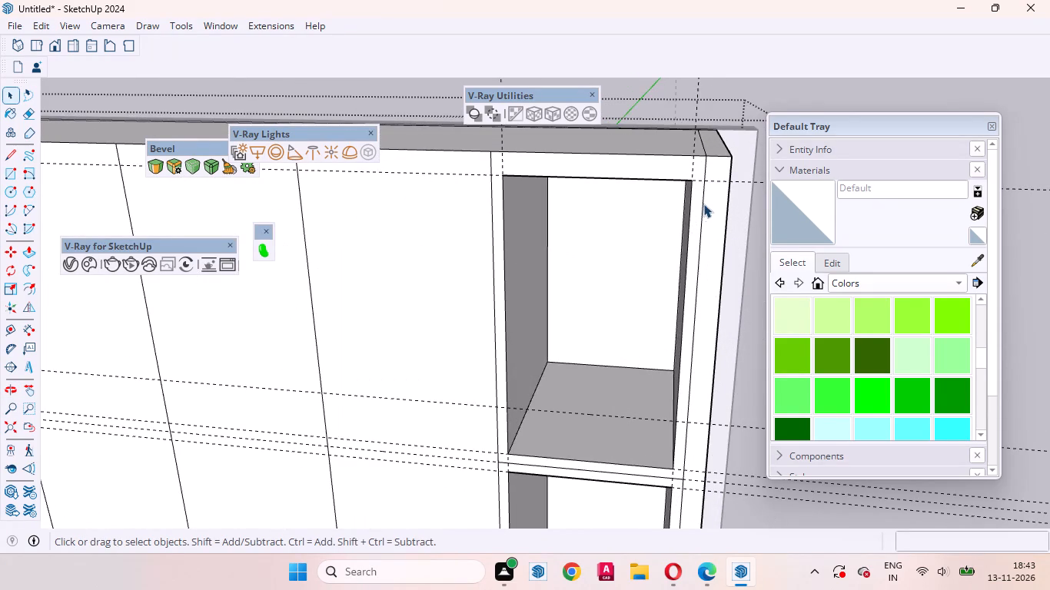
scroll(696, 174, down, 1)
scroll(696, 174, up, 1)
scroll(696, 174, down, 2)
scroll(663, 495, up, 7)
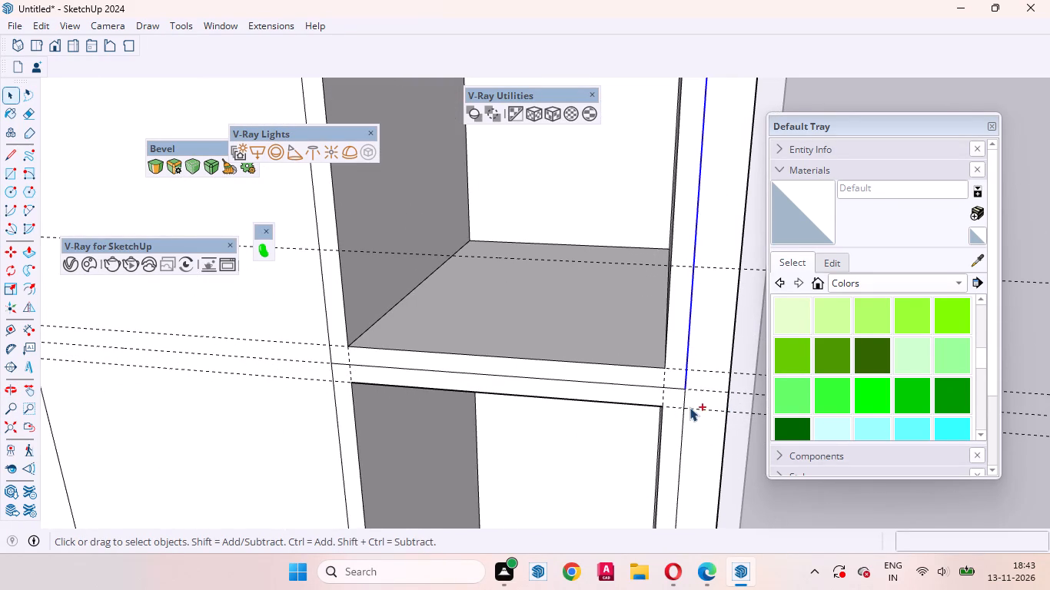
ctrl+click(682, 429)
ctrl+scroll(717, 253, down, 2)
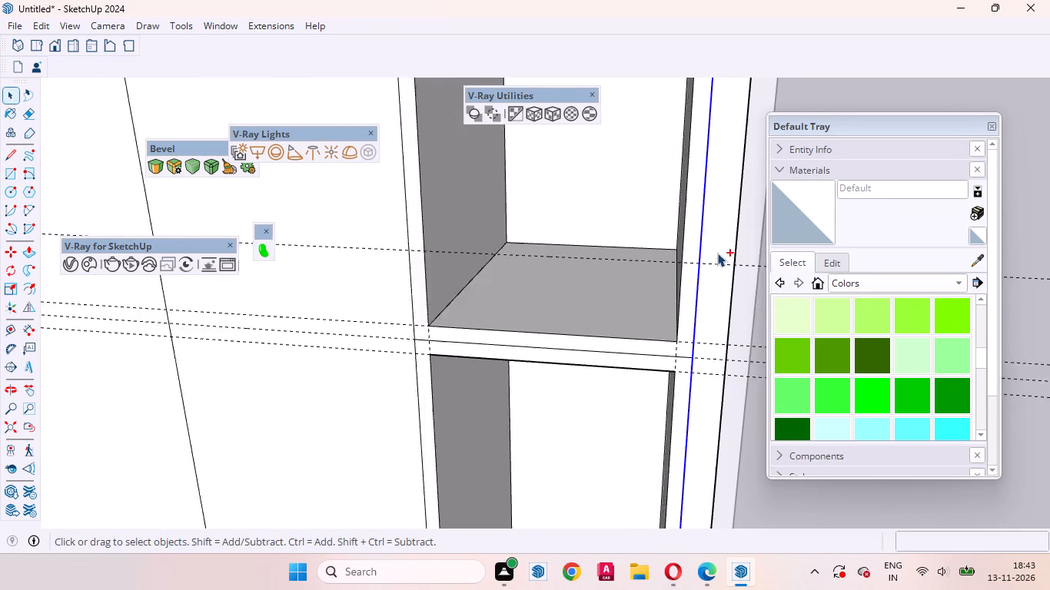
ctrl+scroll(717, 253, down, 18)
ctrl+scroll(650, 369, up, 11)
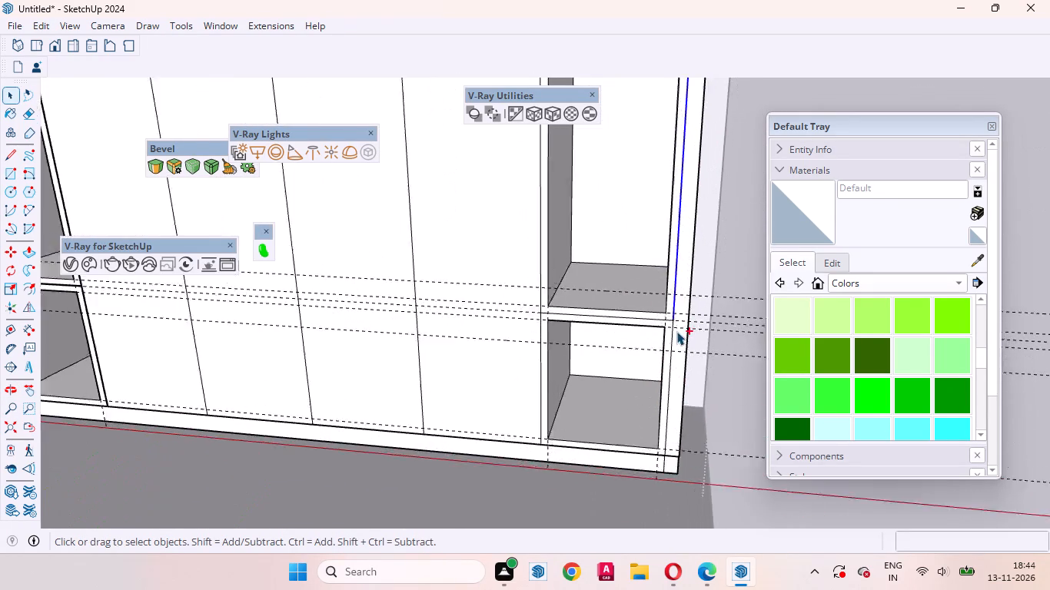
ctrl+scroll(676, 331, up, 12)
ctrl+click(661, 317)
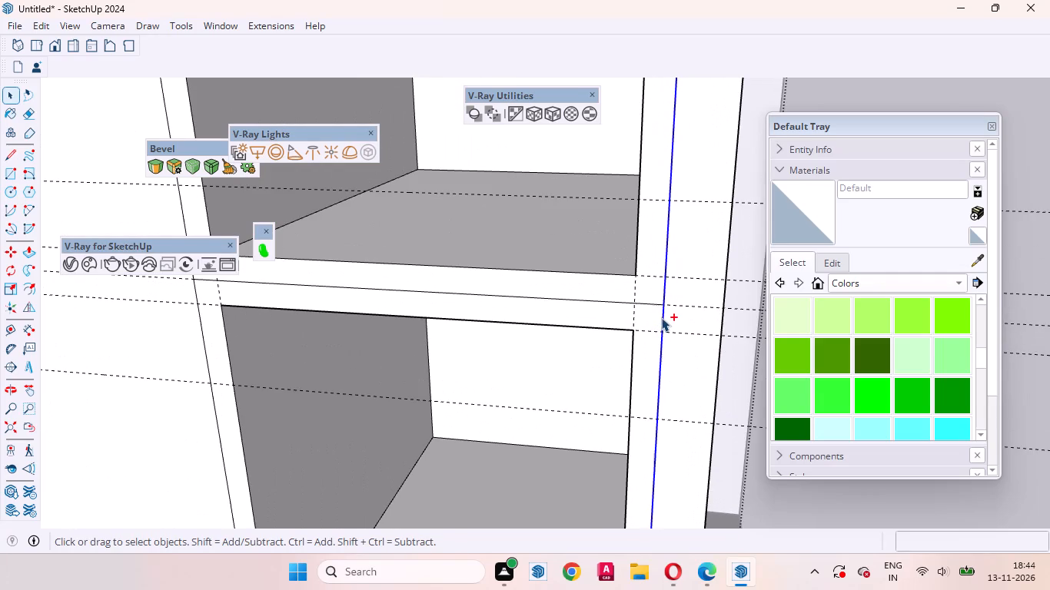
key(m)
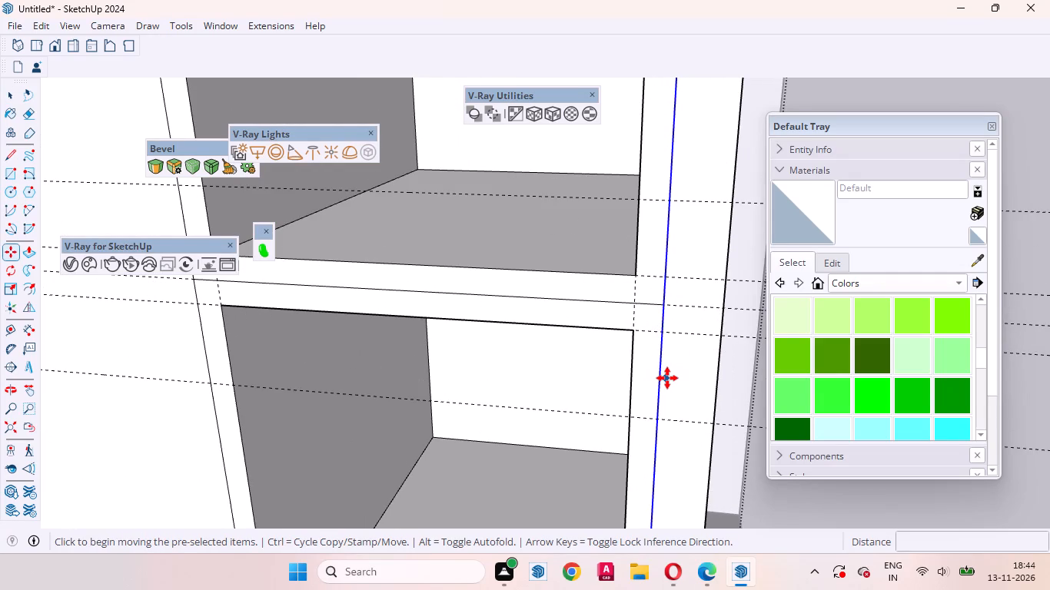
click(667, 378)
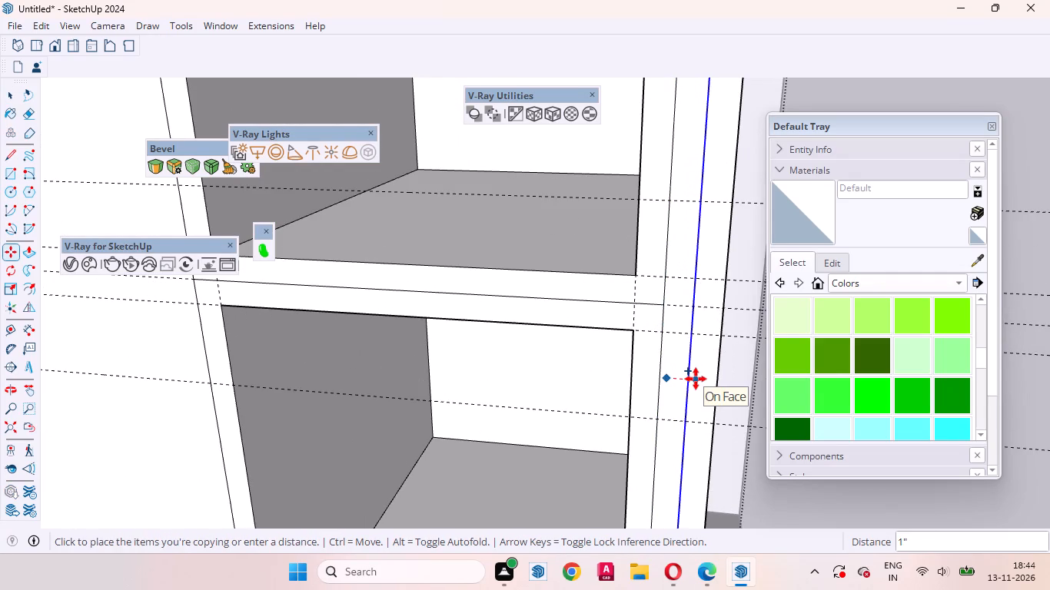
text(3mm)
key(Return)
key(space)
Recess the 3 mm vertical strip on the rightmost division's outer side by repeating the last Push/Pull depth.
scroll(673, 340, up, 7)
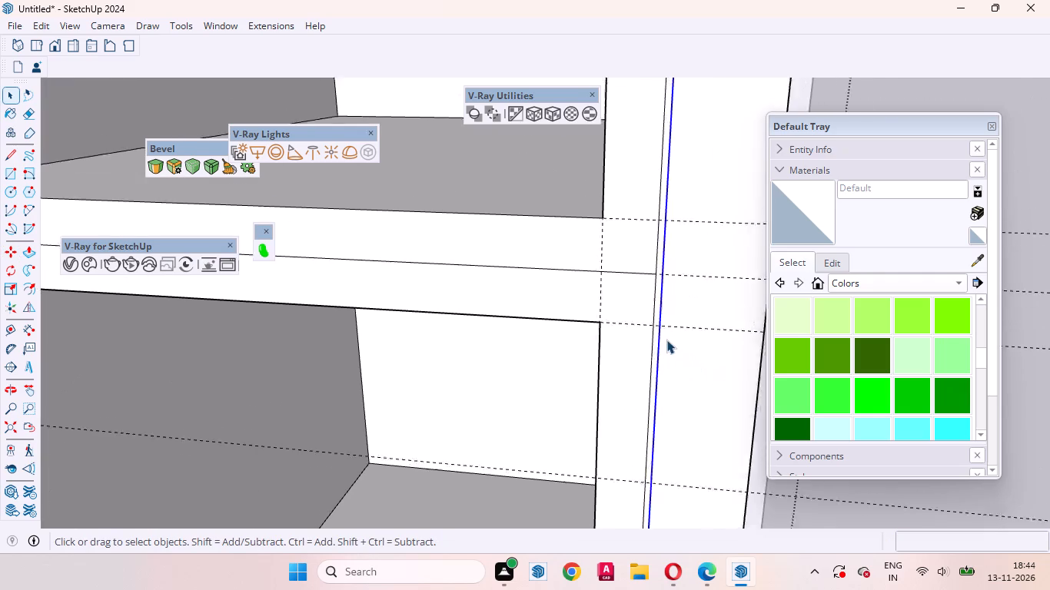
scroll(666, 340, up, 9)
click(644, 339)
key(p)
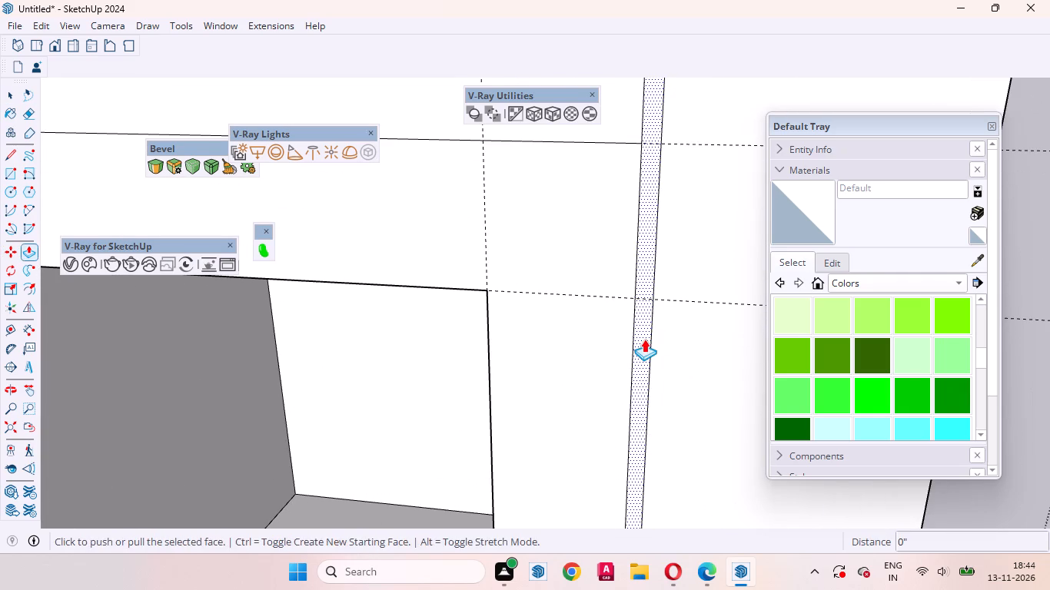
double_click(644, 339)
key(space)
Copy the vertical edge segments dividing the rightmost division from its neighbour 3 mm toward the neighbouring division.
scroll(673, 373, down, 20)
scroll(673, 373, down, 2)
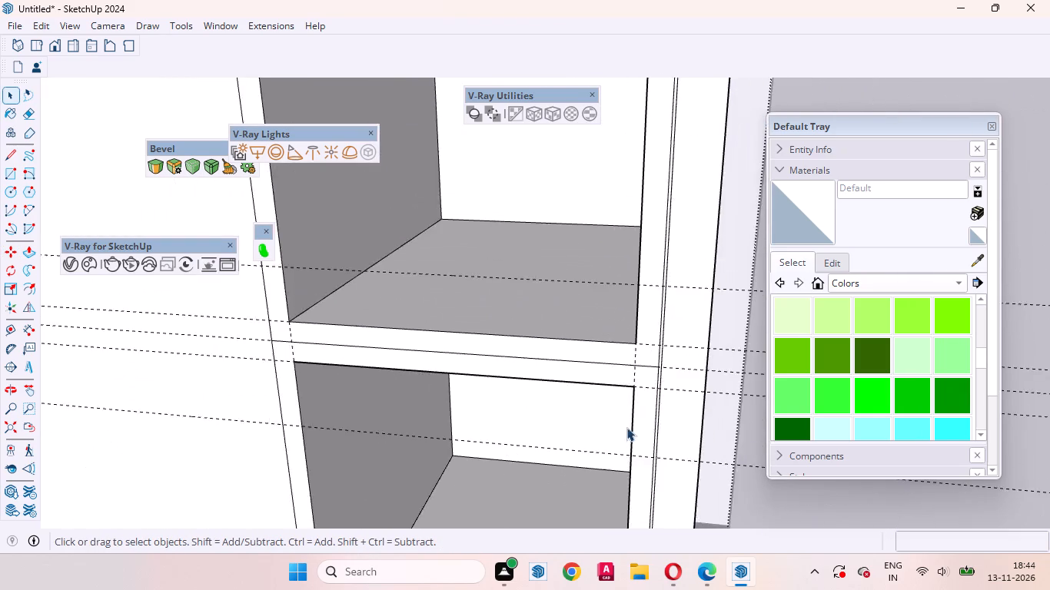
scroll(625, 430, up, 1)
scroll(626, 427, down, 14)
scroll(662, 339, down, 5)
middle_drag(623, 358, 693, 419)
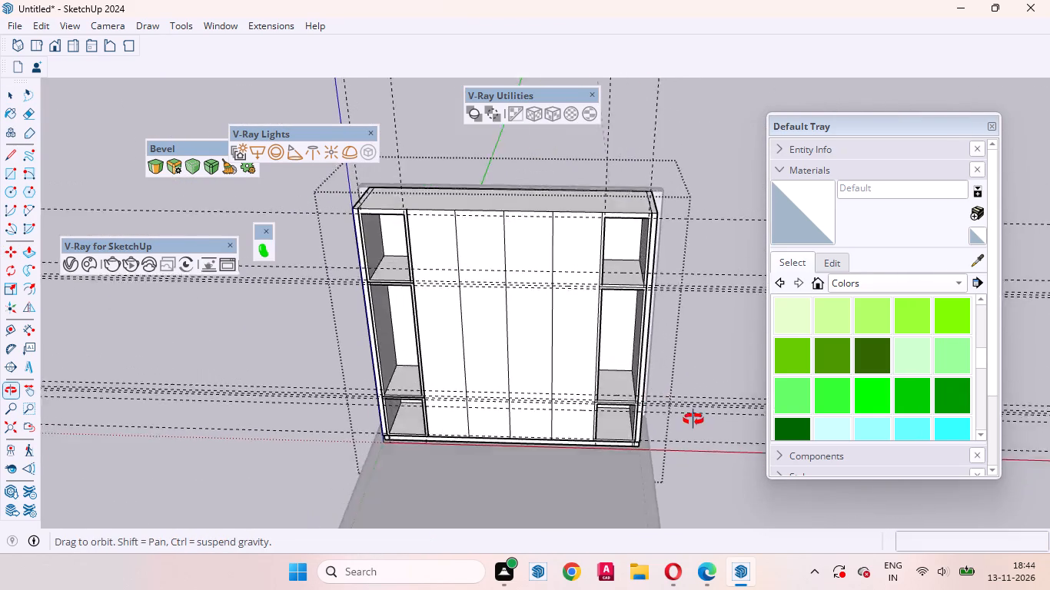
middle_drag(693, 419, 694, 423)
scroll(679, 224, up, 20)
scroll(679, 224, up, 1)
scroll(647, 192, down, 9)
scroll(507, 270, up, 3)
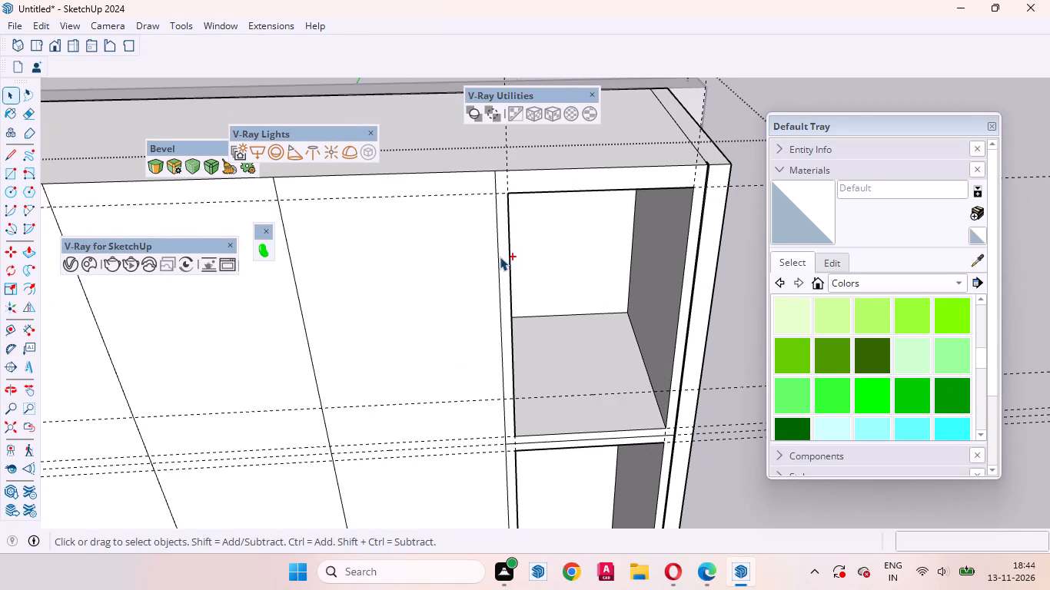
ctrl+click(499, 257)
ctrl+scroll(500, 227, down, 5)
ctrl+scroll(510, 396, up, 9)
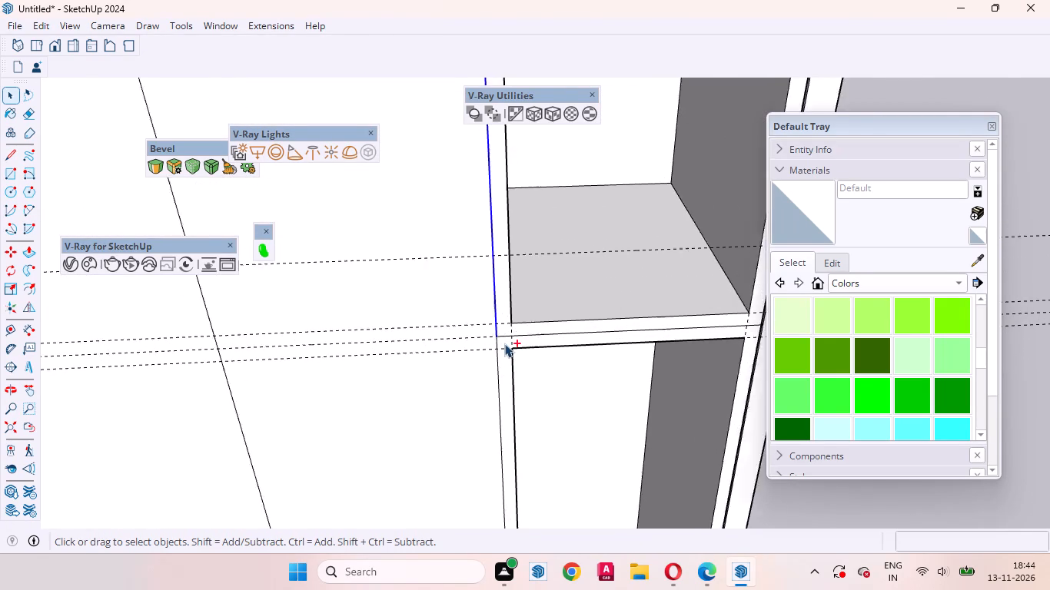
ctrl+scroll(504, 343, up, 3)
ctrl+click(492, 338)
ctrl+scroll(502, 261, down, 13)
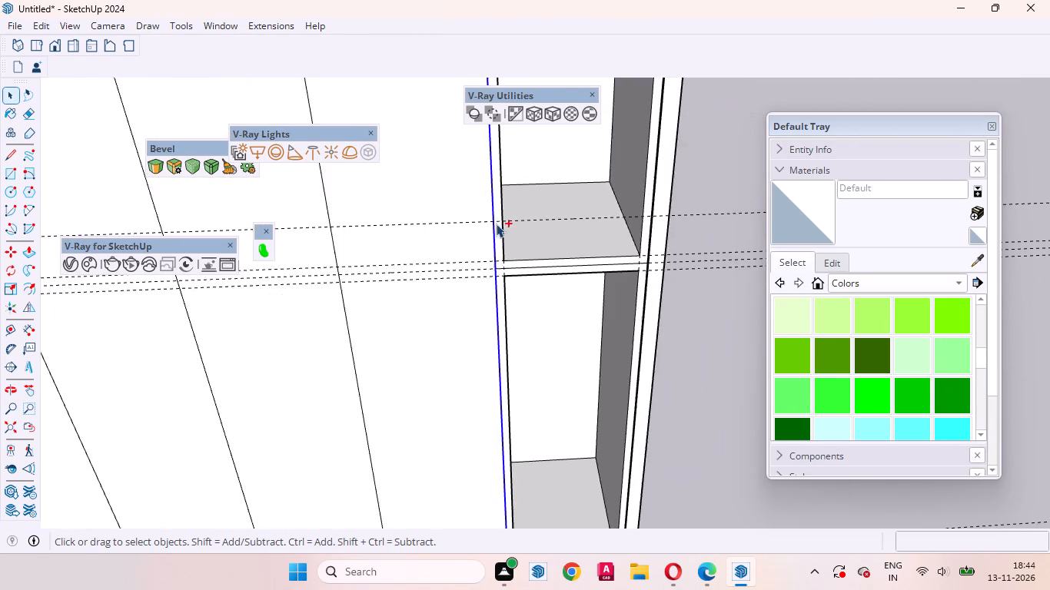
ctrl+scroll(496, 224, down, 7)
ctrl+scroll(490, 453, up, 16)
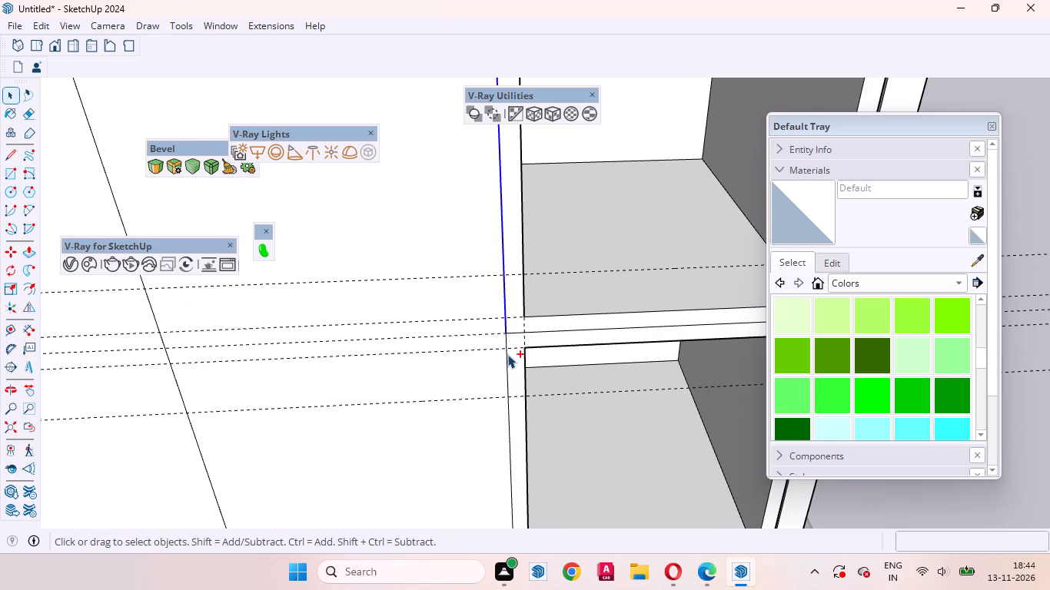
ctrl+click(504, 339)
key(m)
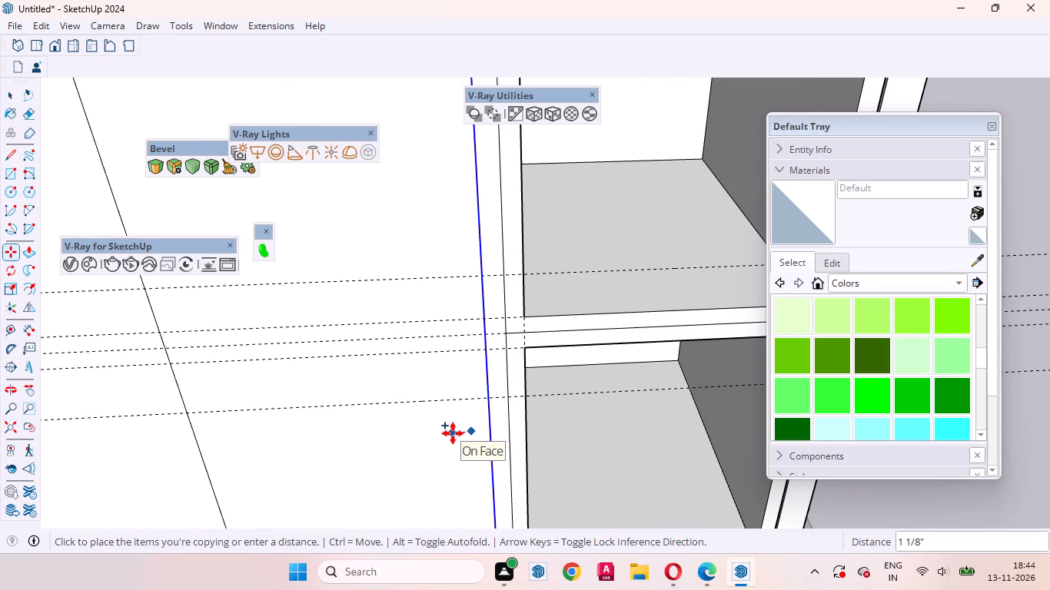
text(3mm)
key(Return)
key(space)
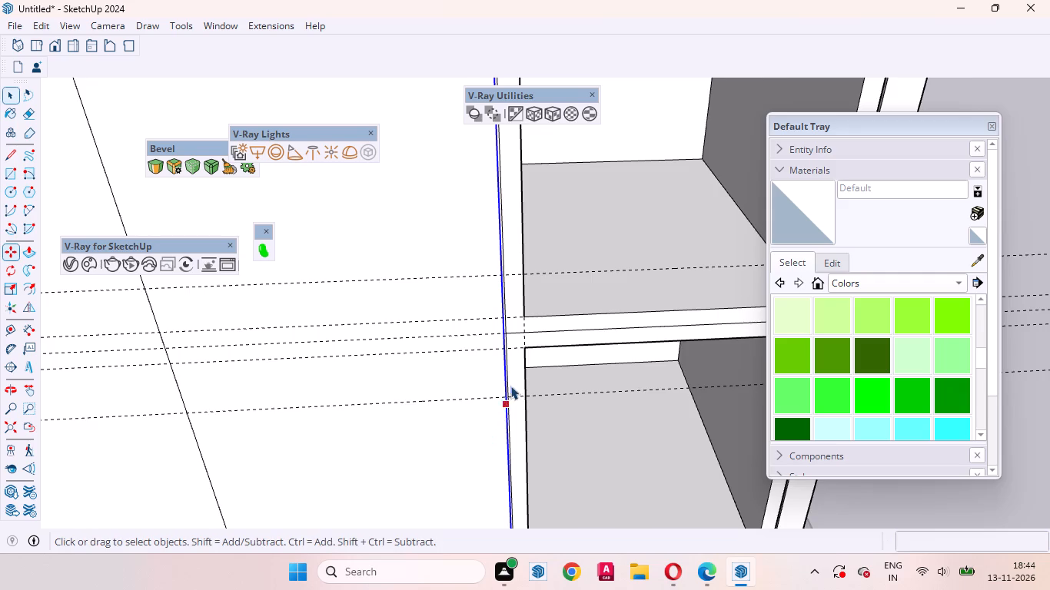
Recess the 3 mm vertical strip between the rightmost division and its neighbour by repeating the last Push/Pull depth.
scroll(507, 380, up, 20)
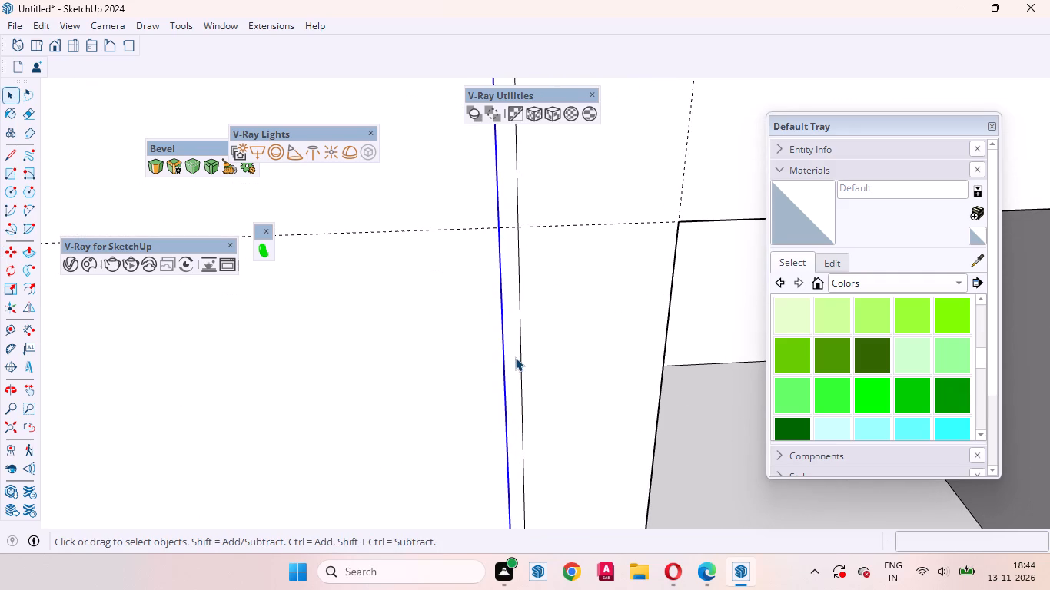
click(515, 357)
key(p)
double_click(515, 357)
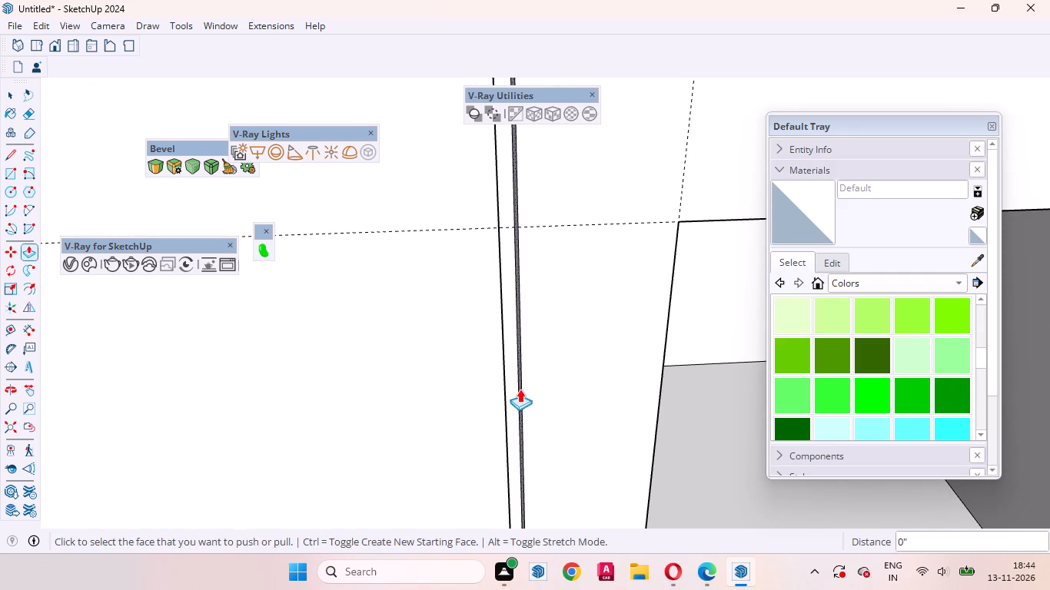
key(space)
Copy the dividing edge along the rightmost division's lower shelf front 1.5 mm downward, and copy that new edge 3 mm upward.
scroll(512, 409, down, 20)
scroll(512, 409, down, 10)
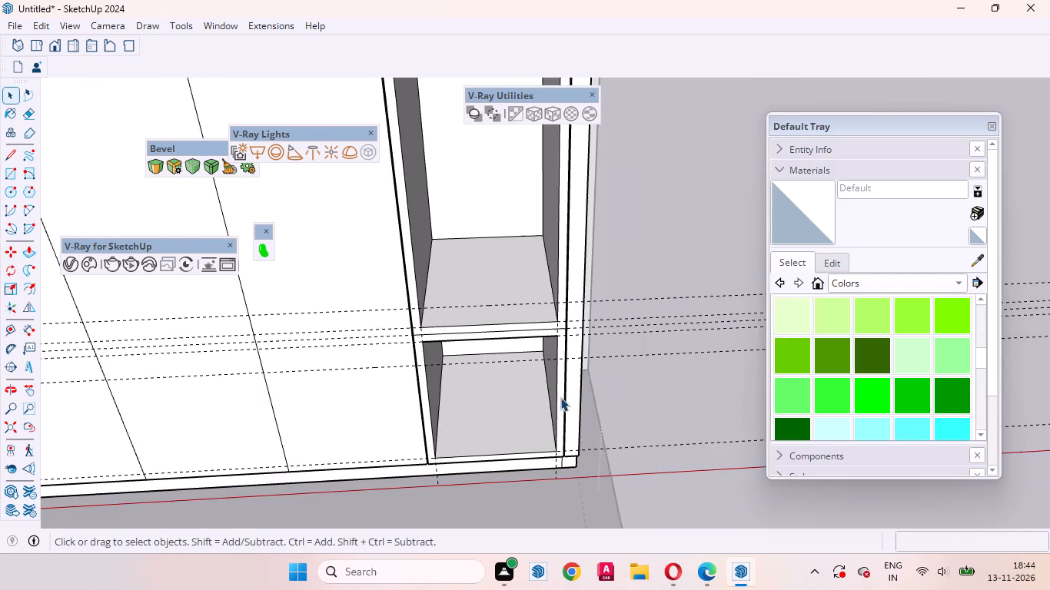
middle_drag(560, 401, 454, 318)
scroll(423, 225, up, 12)
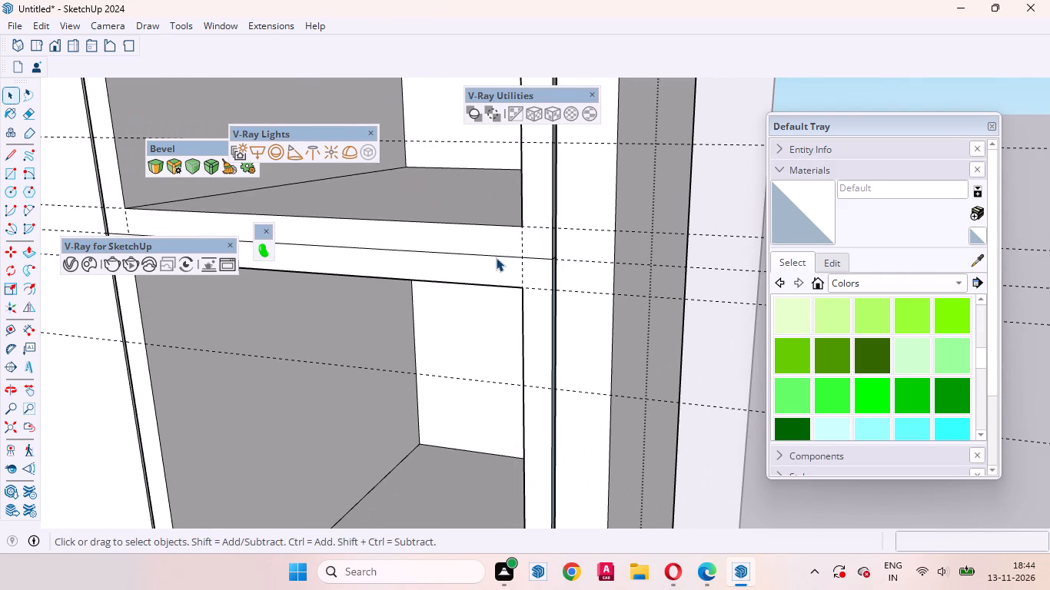
click(497, 257)
key(m)
scroll(497, 257, up, 3)
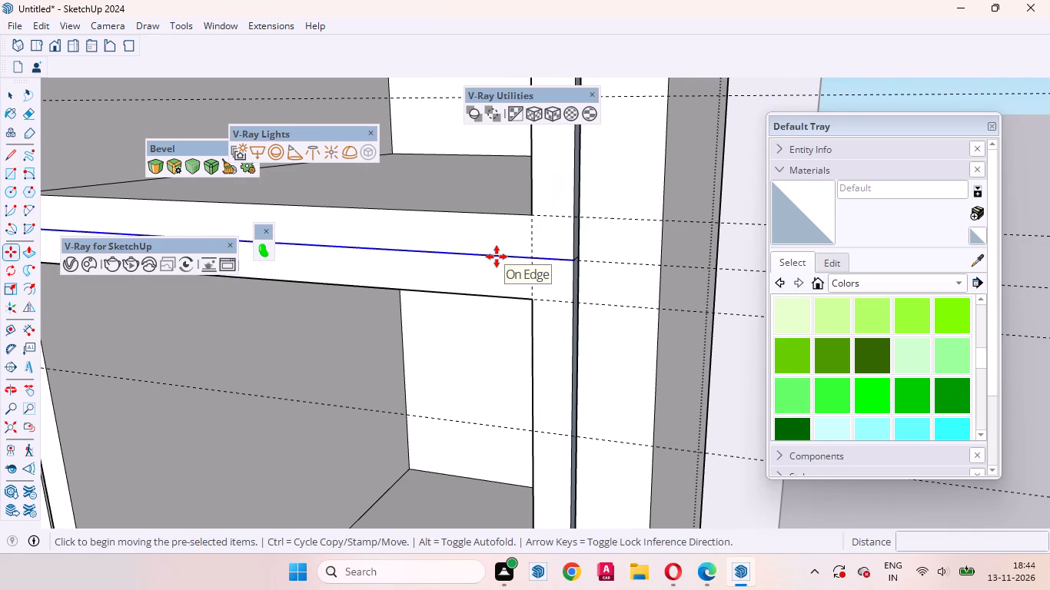
click(497, 257)
text(1.5mm)
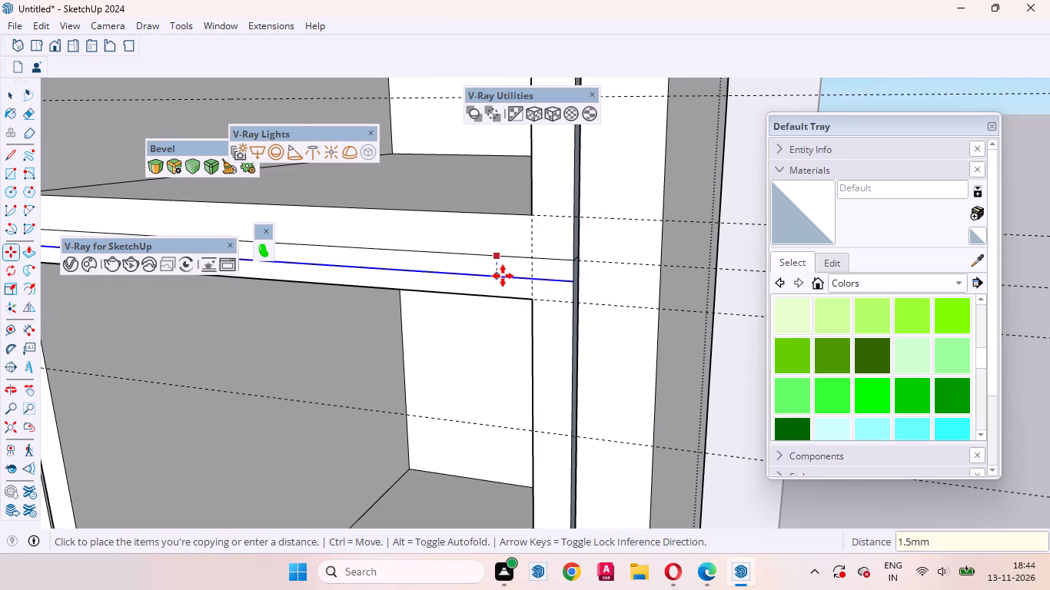
key(Return)
click(503, 276)
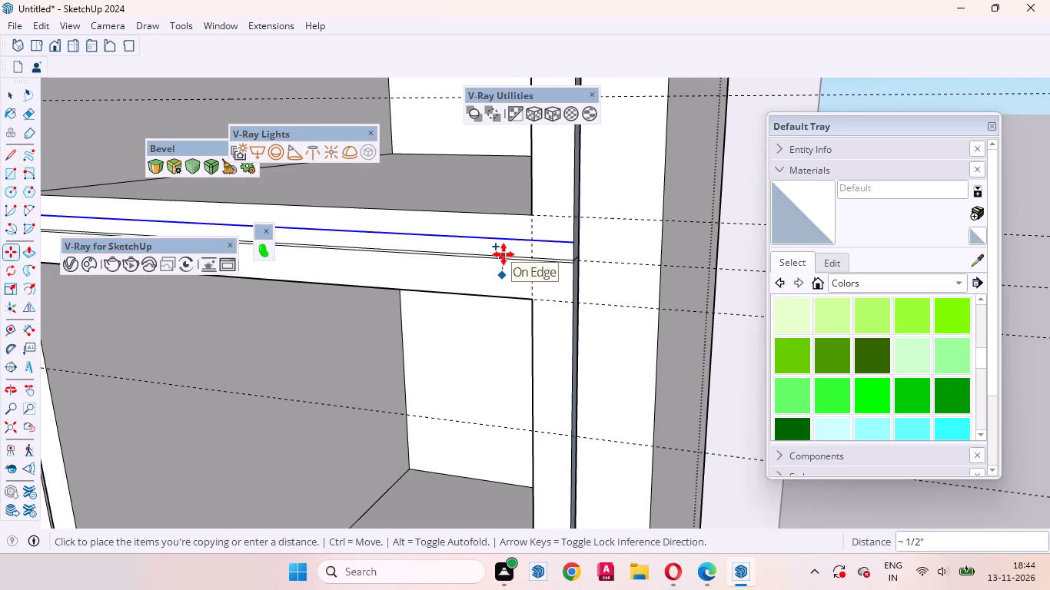
text(3mm)
key(Return)
key(space)
Erase the original middle edge between the two new edges on the rightmost division's lower shelf.
scroll(573, 272, up, 7)
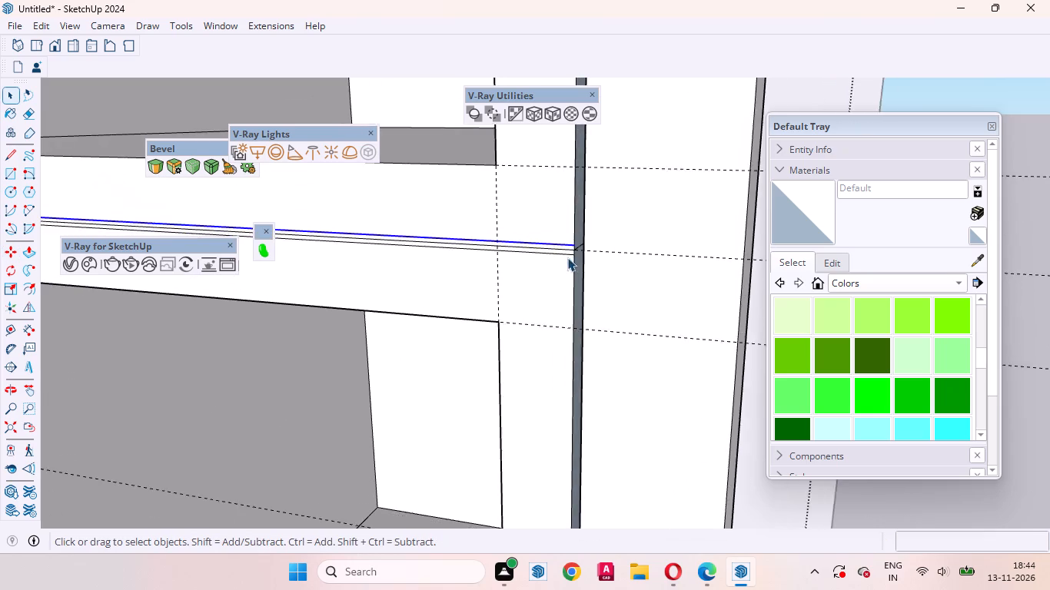
scroll(567, 257, up, 8)
click(569, 245)
click(570, 248)
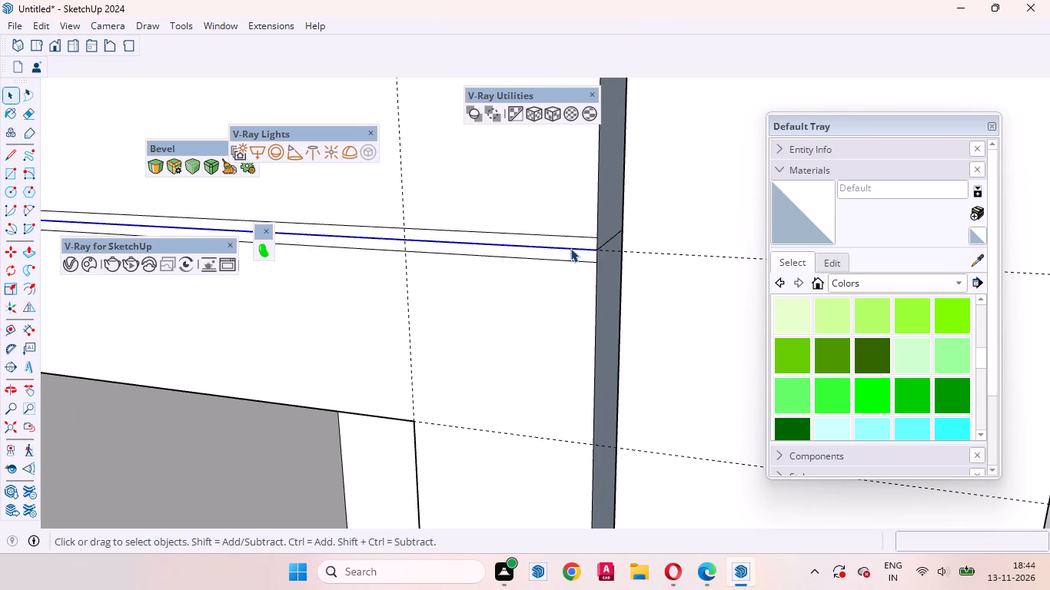
right_click(570, 248)
click(654, 283)
Recess the 3 mm horizontal strip on the rightmost division's lower shelf by repeating the last Push/Pull depth.
click(569, 250)
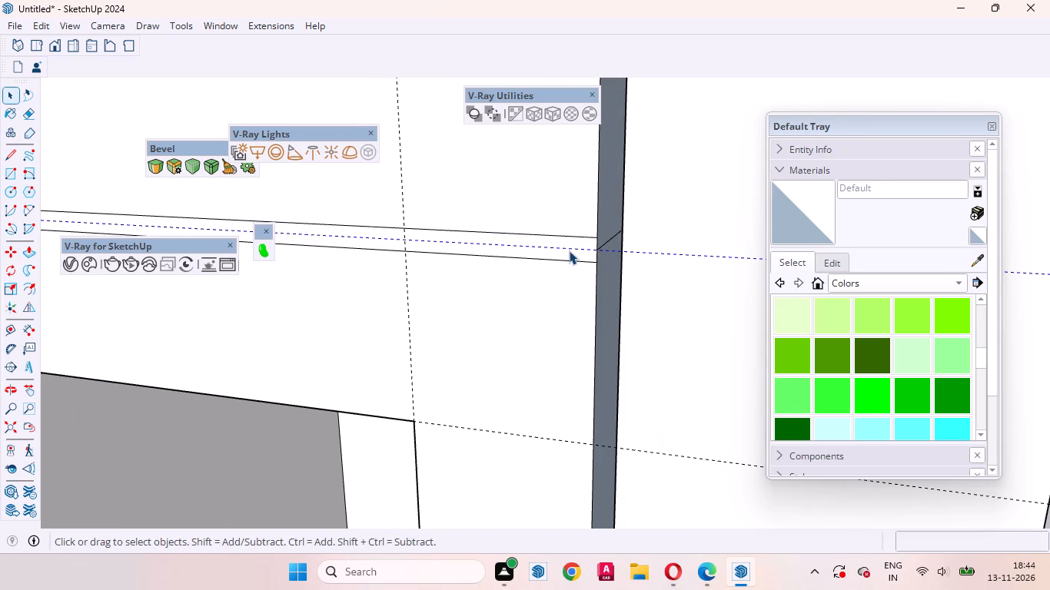
click(570, 255)
key(p)
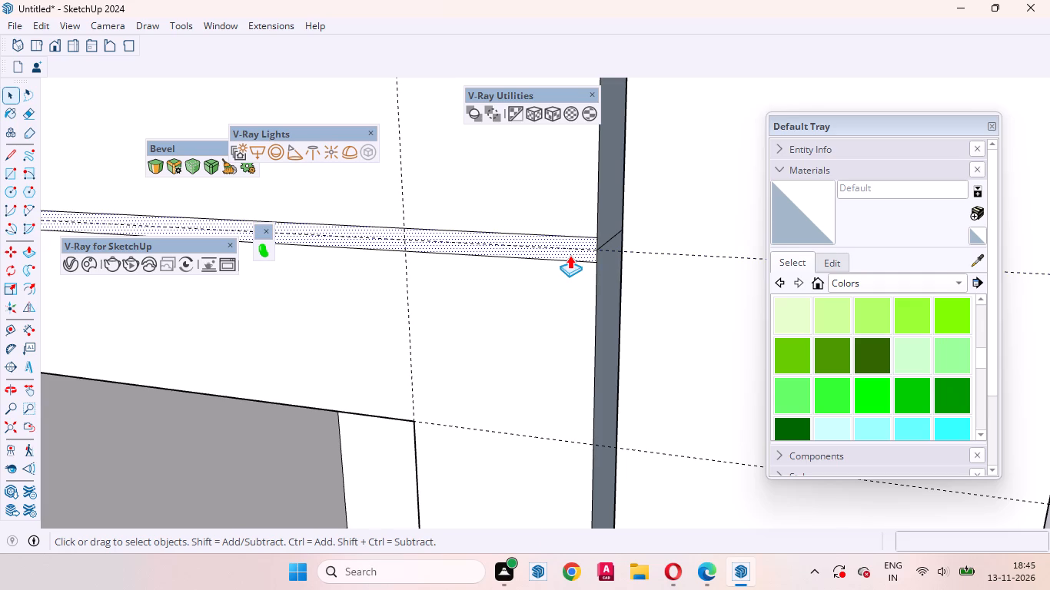
double_click(570, 255)
scroll(603, 288, down, 19)
scroll(550, 352, up, 1)
scroll(553, 353, down, 3)
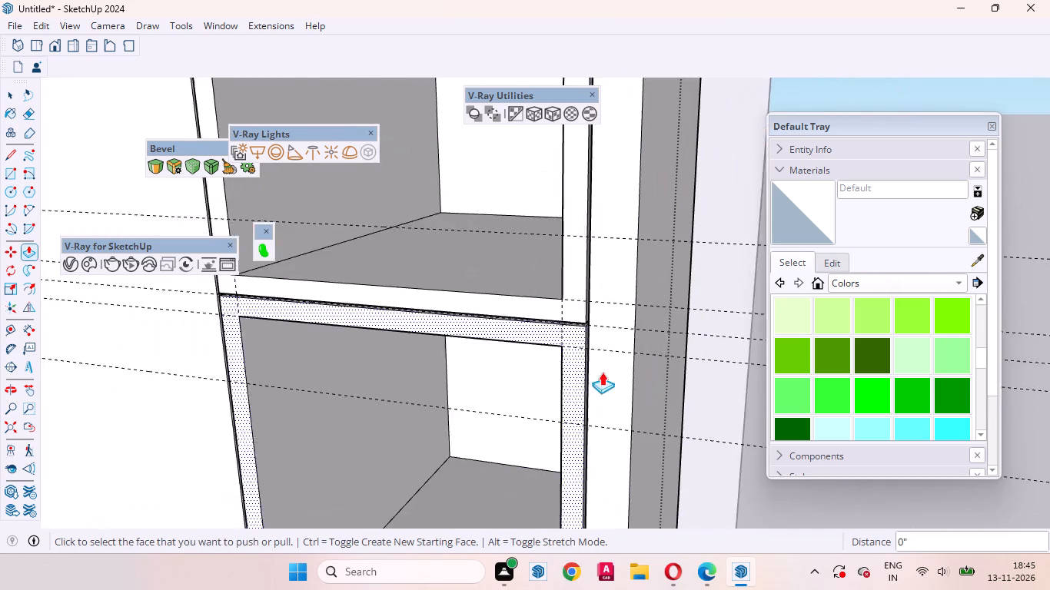
scroll(602, 372, down, 20)
scroll(602, 372, down, 10)
key(space)
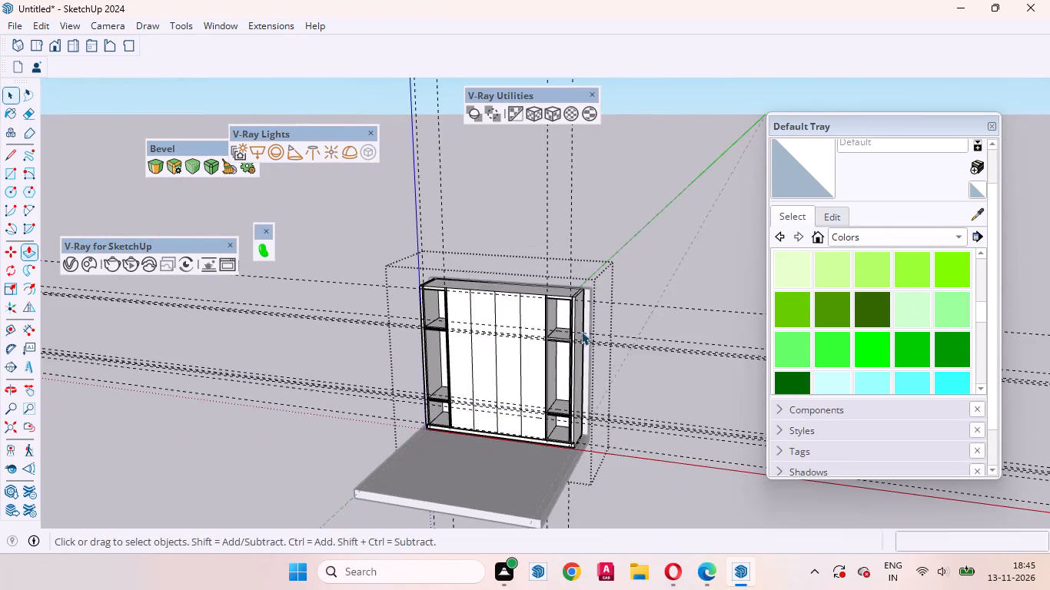
Copy the dividing edge along the rightmost division's upper shelf front 1.5 mm downward, and copy that new edge 3 mm upward.
scroll(580, 326, up, 20)
scroll(580, 326, up, 7)
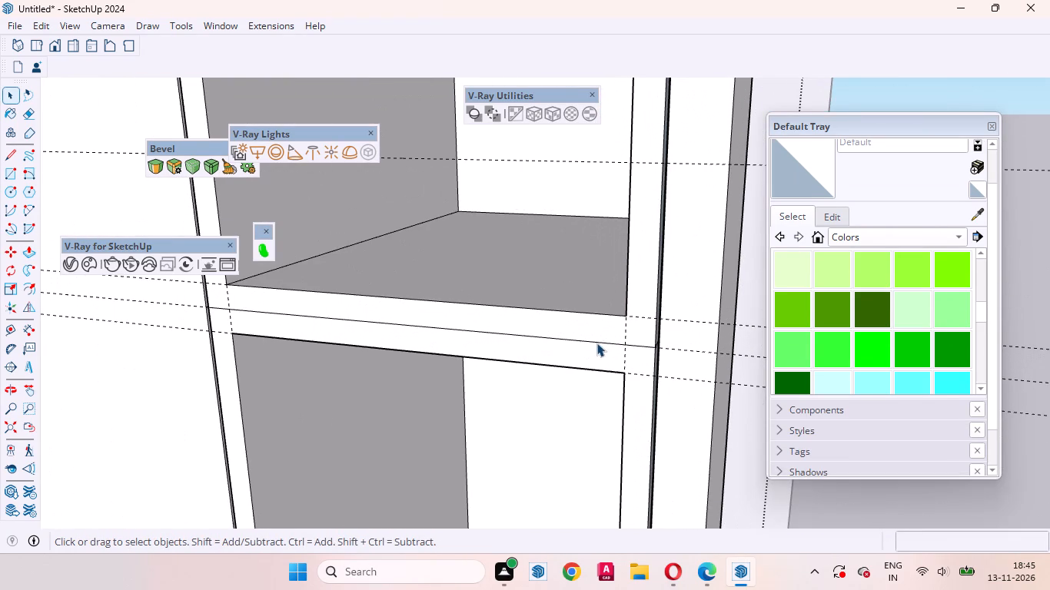
click(596, 343)
key(m)
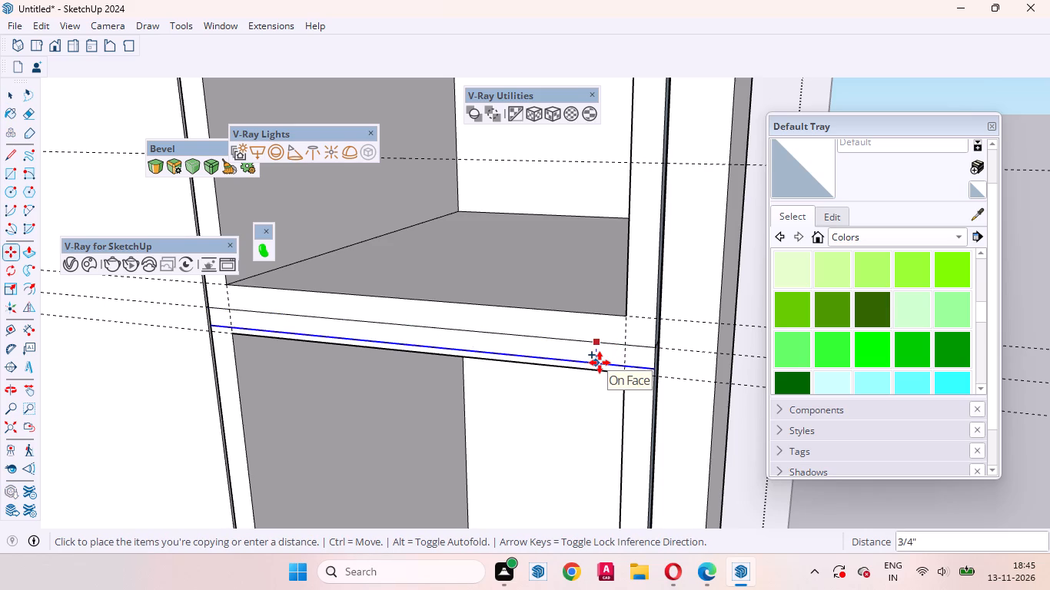
text(1.5mm)
key(Return)
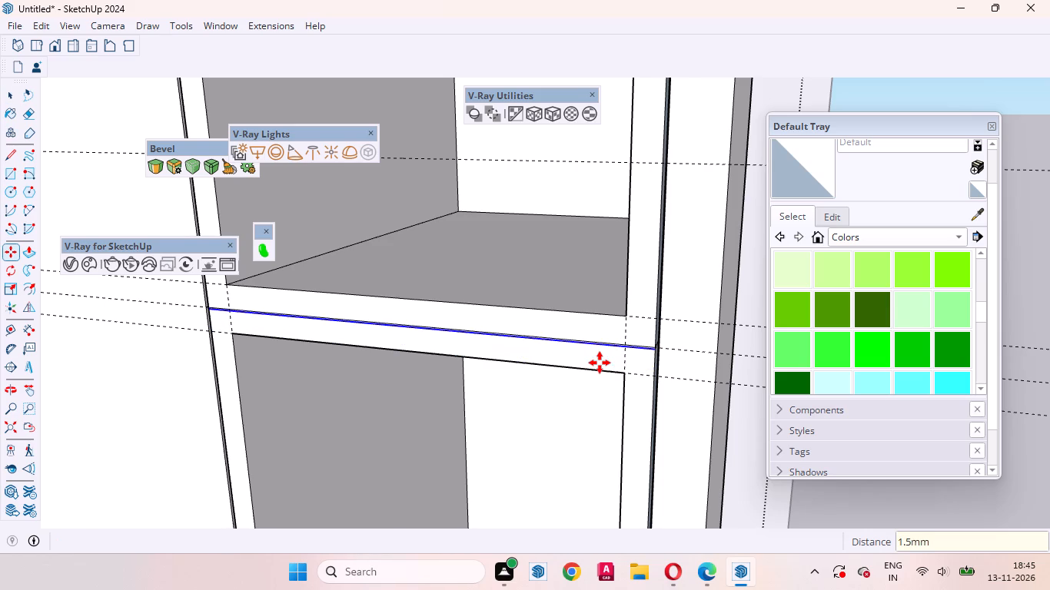
scroll(600, 363, up, 8)
click(600, 363)
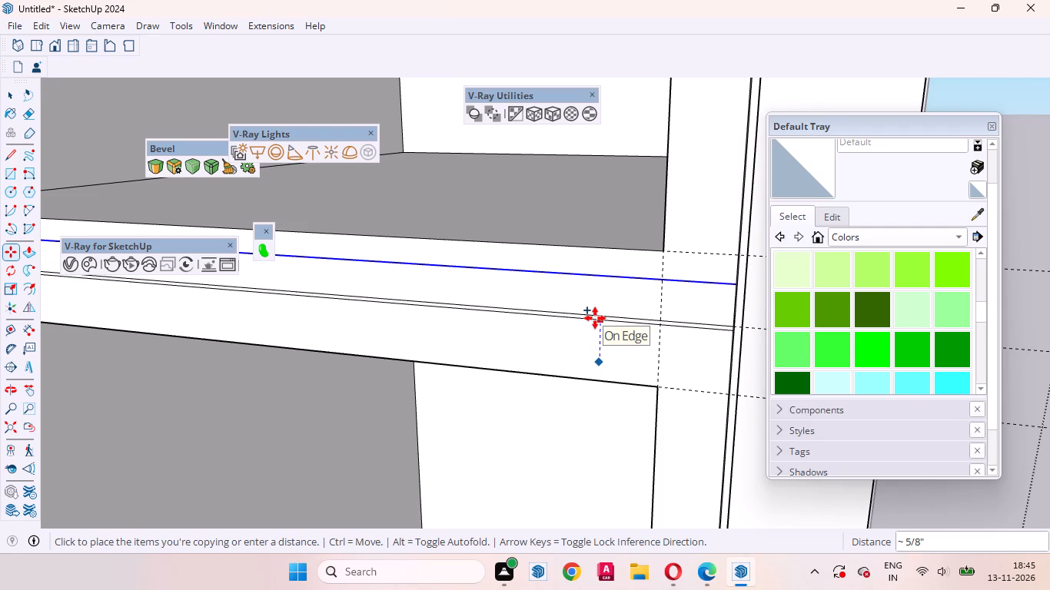
text(3mm)
key(Return)
key(space)
Erase the original middle edge between the two new edges on the rightmost division's upper shelf.
scroll(648, 333, up, 9)
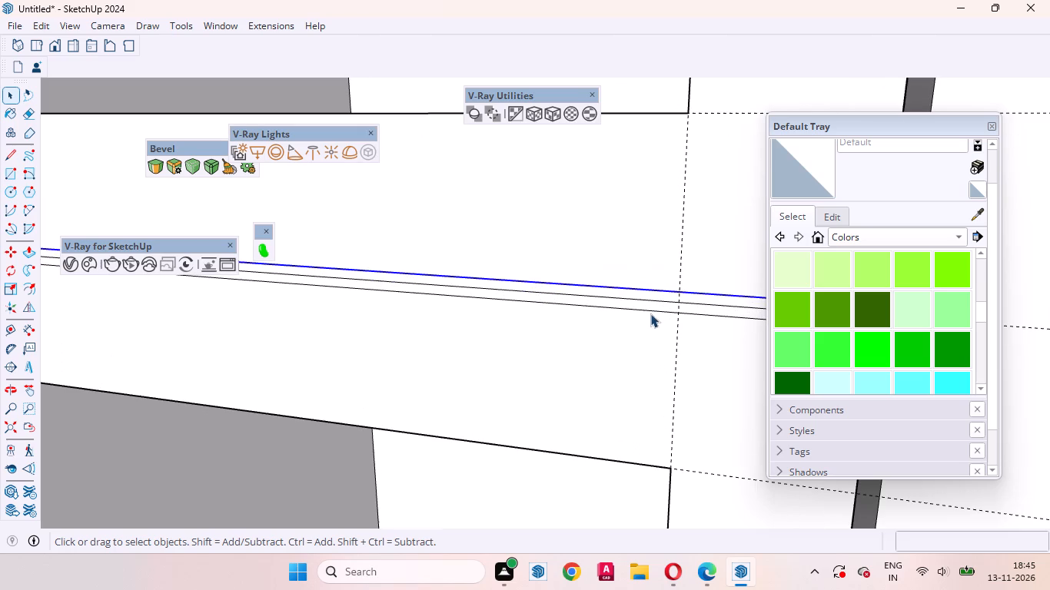
click(623, 300)
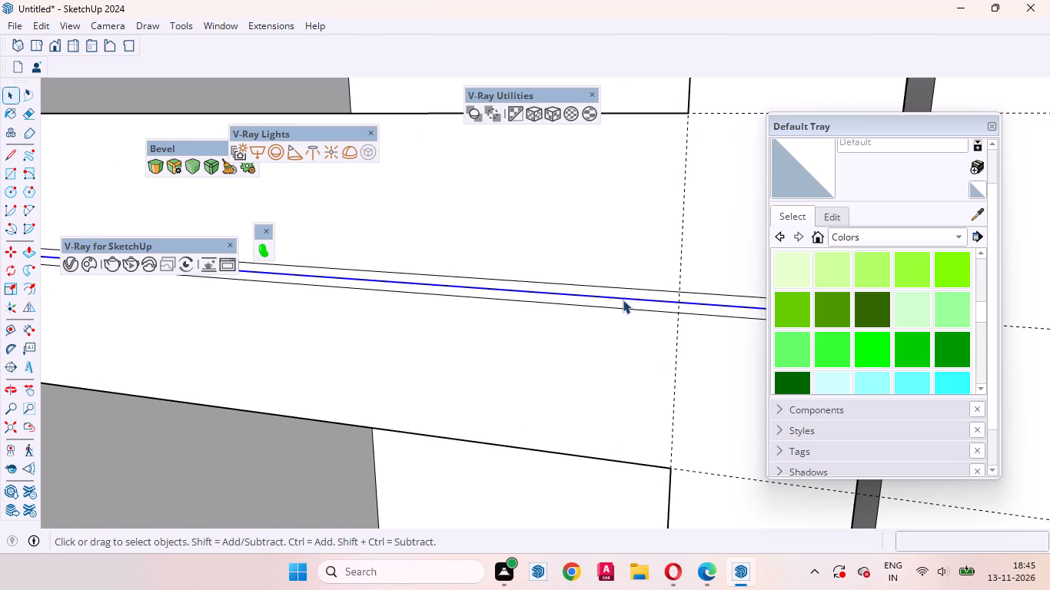
right_click(623, 300)
click(667, 331)
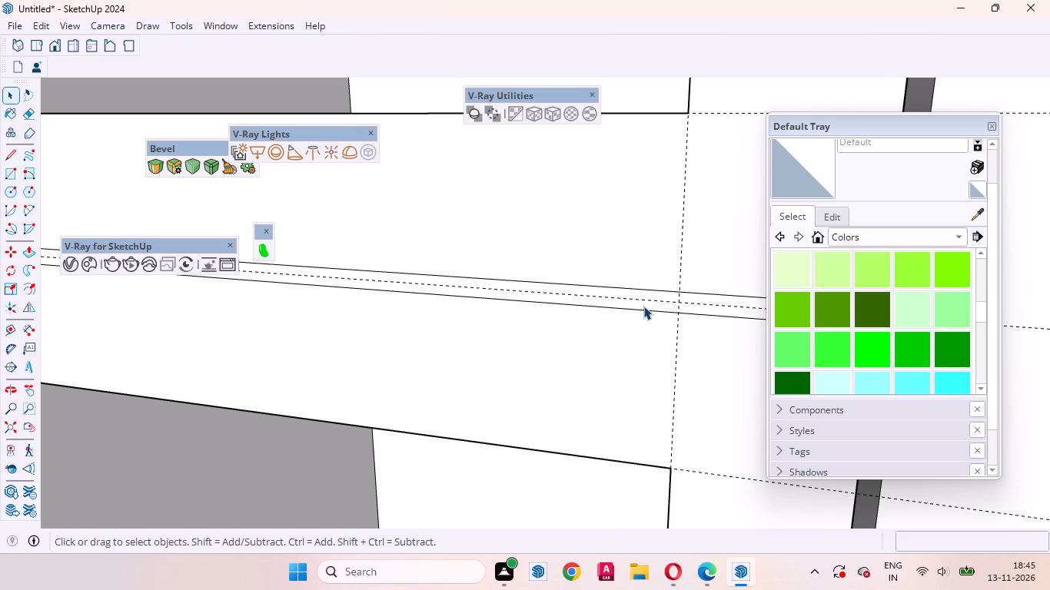
Recess the 3 mm horizontal strip on the rightmost division's upper shelf by repeating the last Push/Pull depth.
click(652, 303)
scroll(670, 305, up, 4)
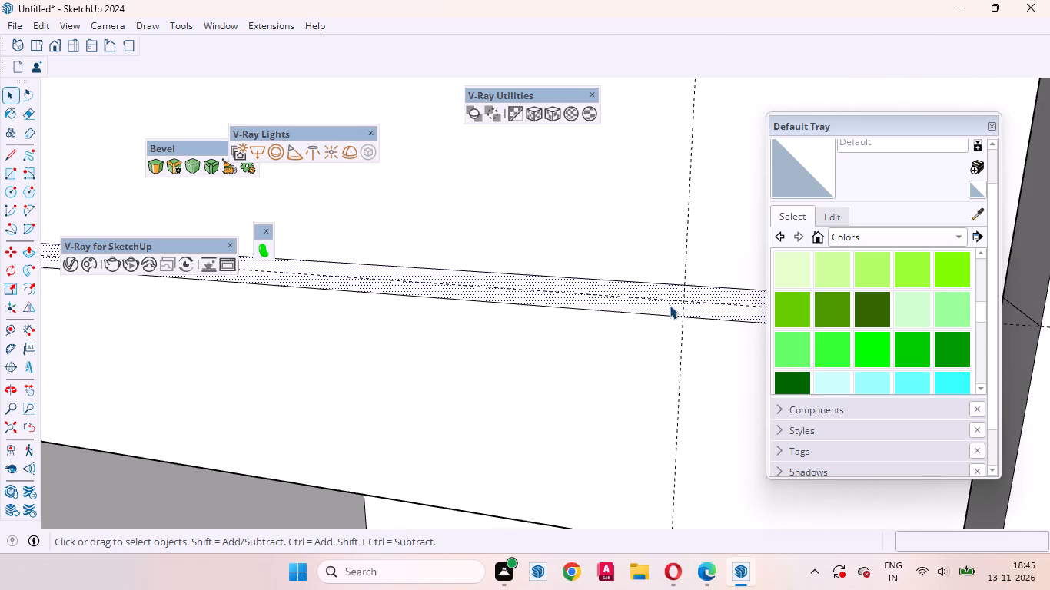
key(p)
double_click(670, 305)
key(space)
Push back the front frame face of the rightmost division's top compartment by repeating the last Push/Pull depth.
scroll(605, 349, down, 9)
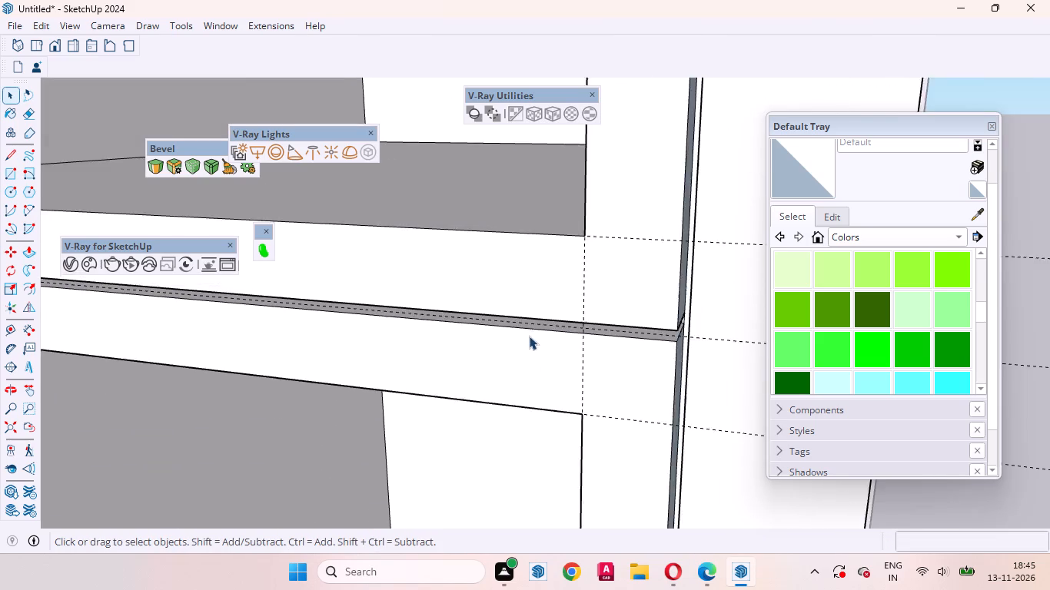
scroll(529, 336, down, 5)
scroll(532, 330, up, 1)
scroll(535, 330, down, 20)
scroll(535, 330, down, 14)
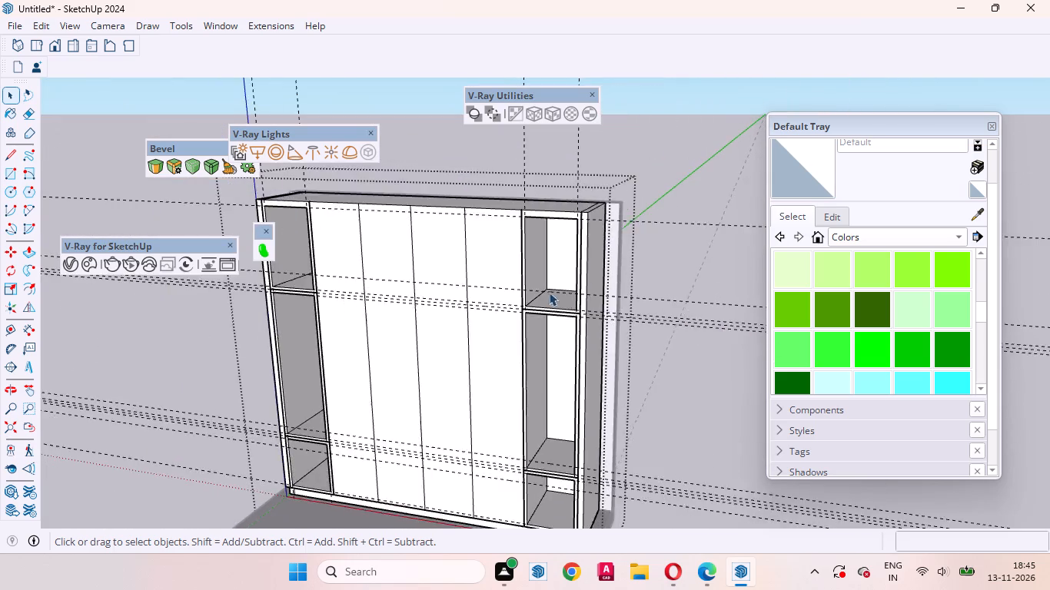
scroll(549, 292, down, 3)
scroll(581, 256, up, 13)
middle_drag(549, 243, 655, 235)
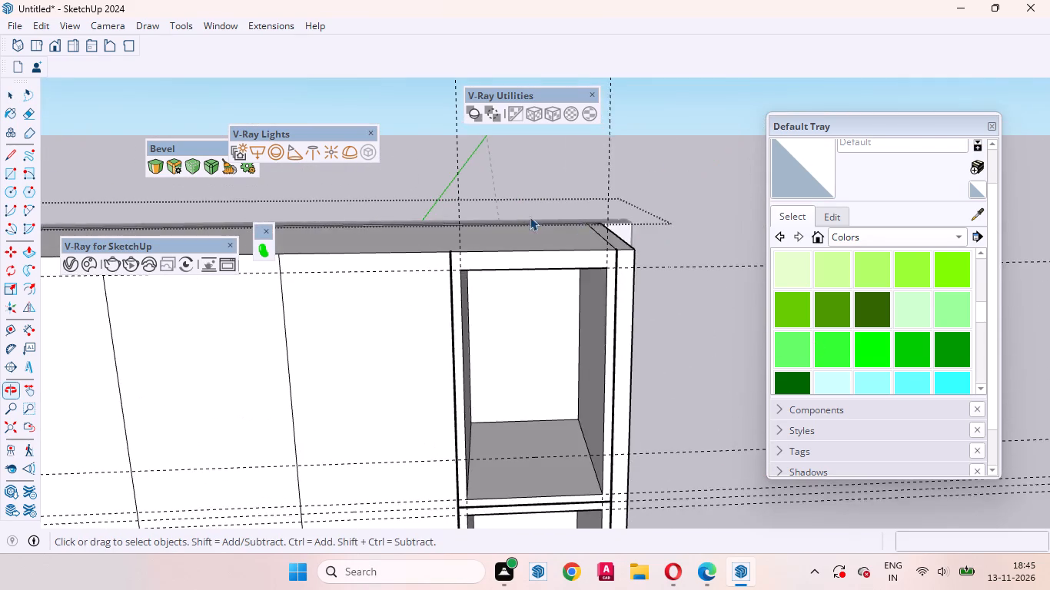
scroll(515, 214, down, 9)
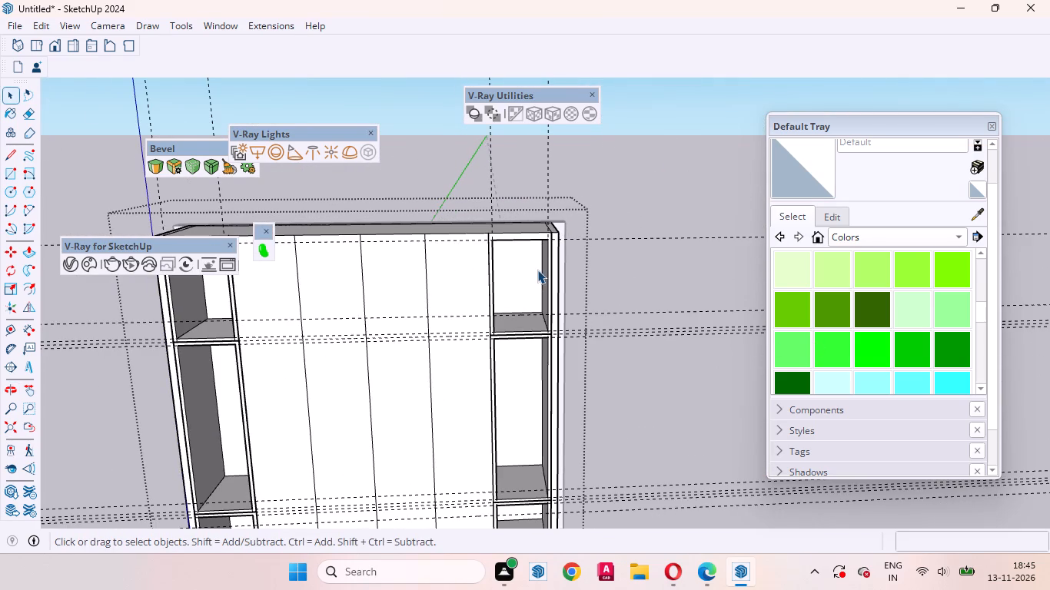
scroll(539, 266, down, 4)
middle_drag(507, 298, 634, 472)
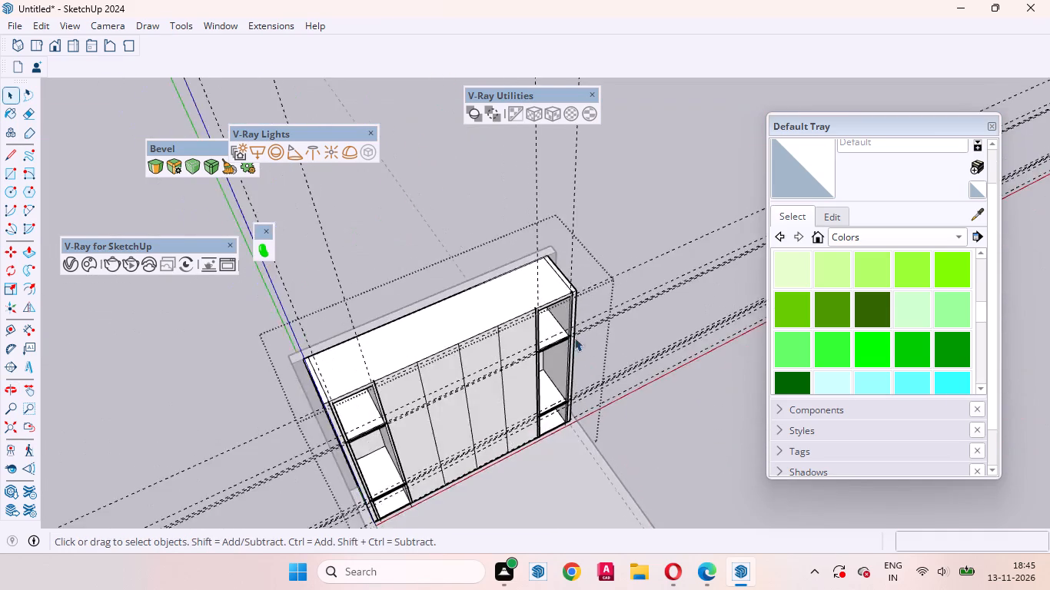
scroll(574, 337, up, 17)
scroll(534, 237, down, 9)
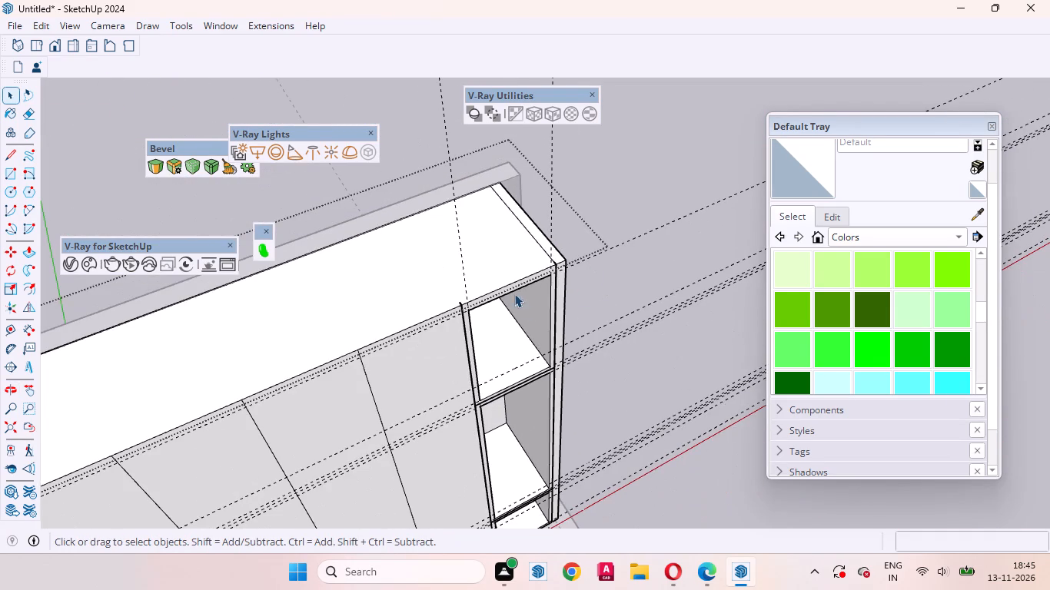
middle_drag(522, 300, 531, 258)
scroll(534, 356, up, 9)
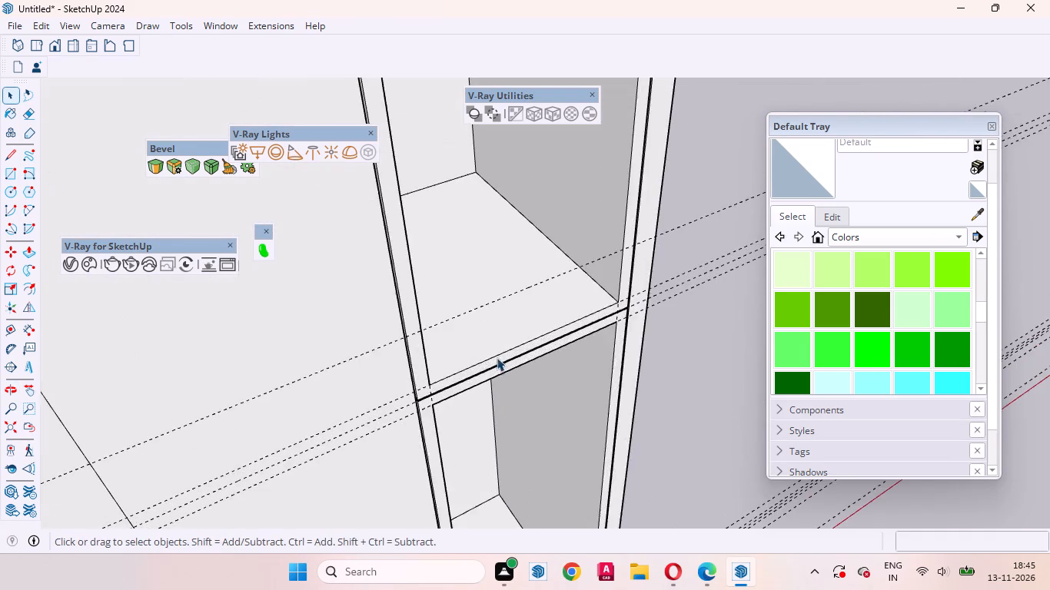
scroll(496, 398, down, 10)
scroll(499, 301, up, 15)
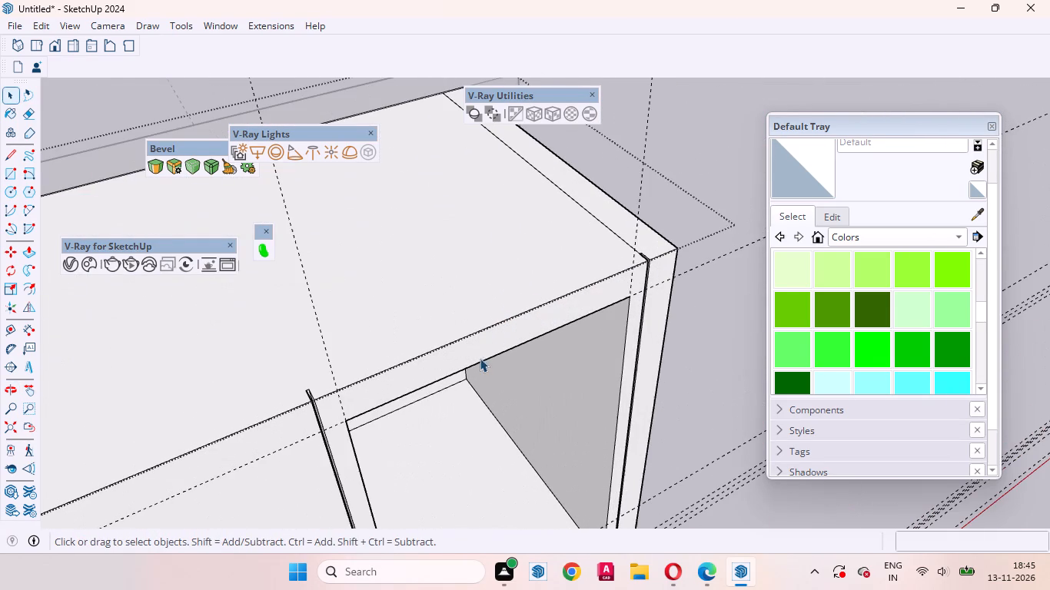
click(482, 351)
key(p)
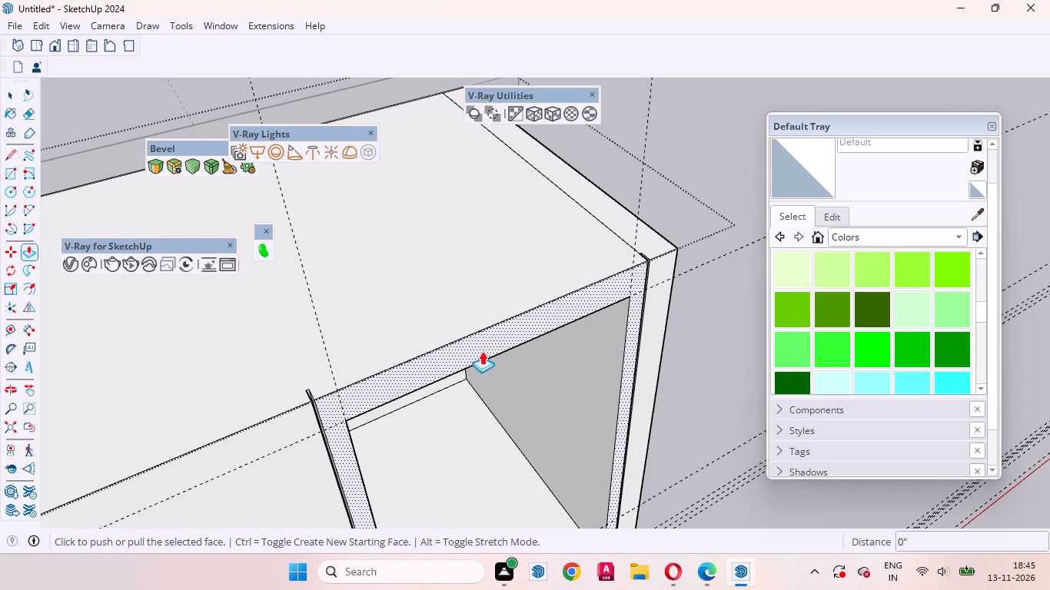
double_click(482, 351)
Push back the front frame face of the rightmost division's middle compartment by repeating the last Push/Pull depth.
scroll(457, 241, down, 12)
scroll(492, 367, up, 4)
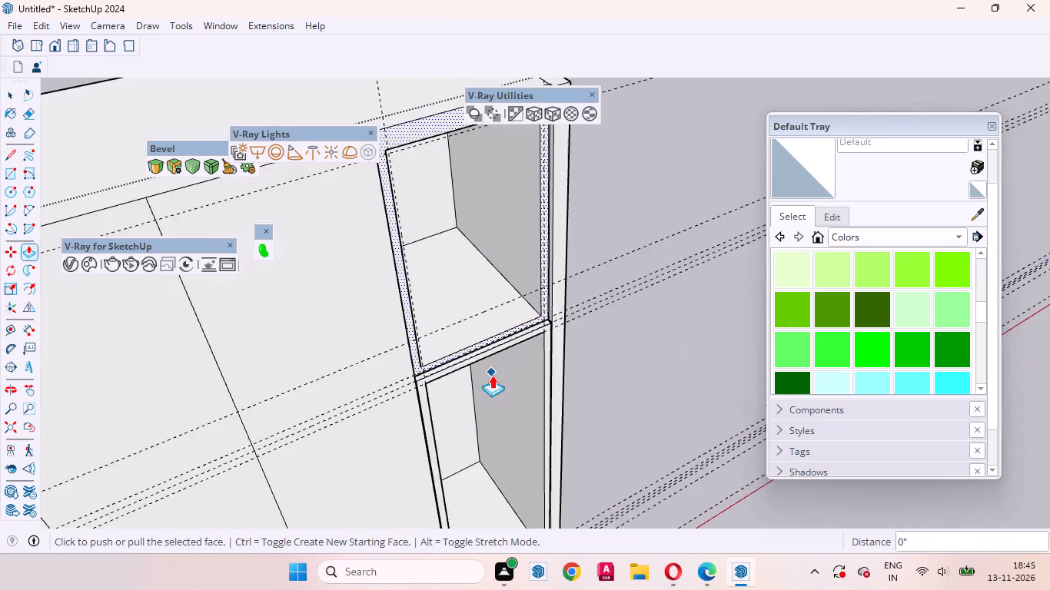
scroll(492, 375, up, 16)
key(space)
click(509, 320)
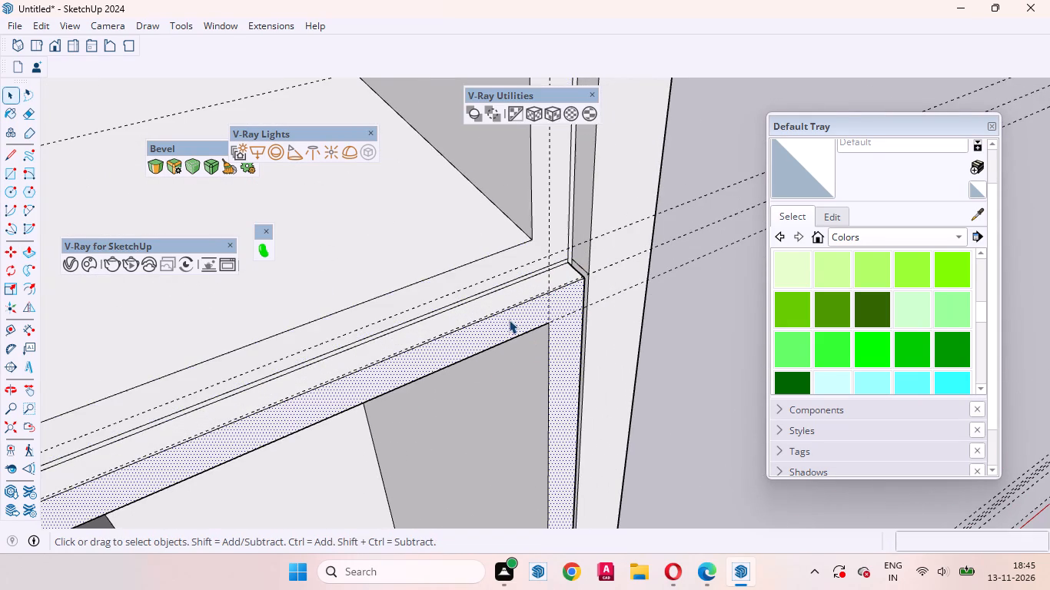
key(p)
double_click(509, 320)
Push back the front frame face of the rightmost division's bottom compartment by repeating the last Push/Pull depth.
scroll(510, 224, down, 7)
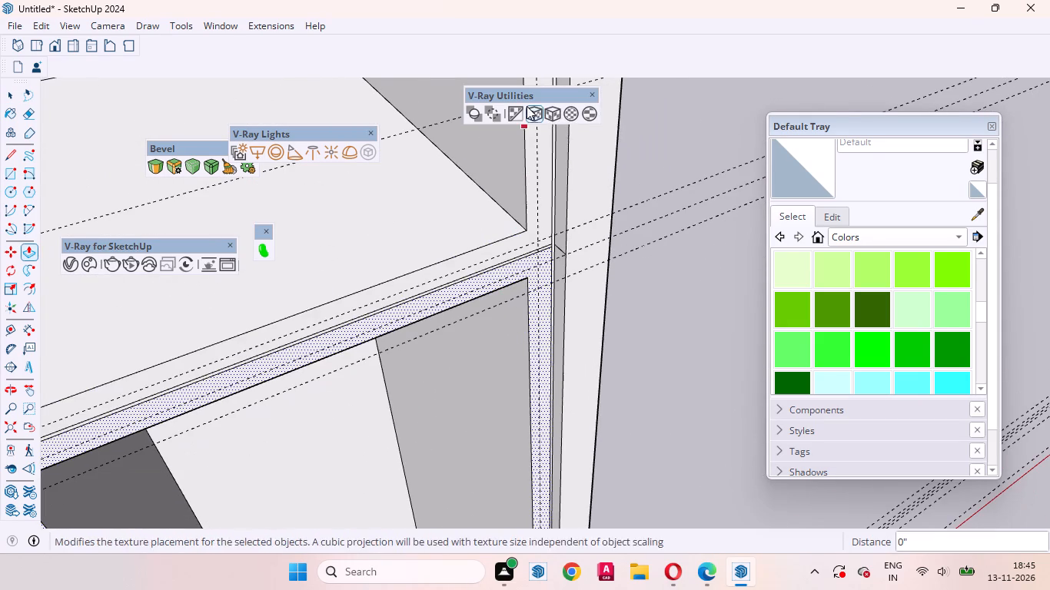
scroll(527, 106, down, 20)
scroll(527, 106, down, 9)
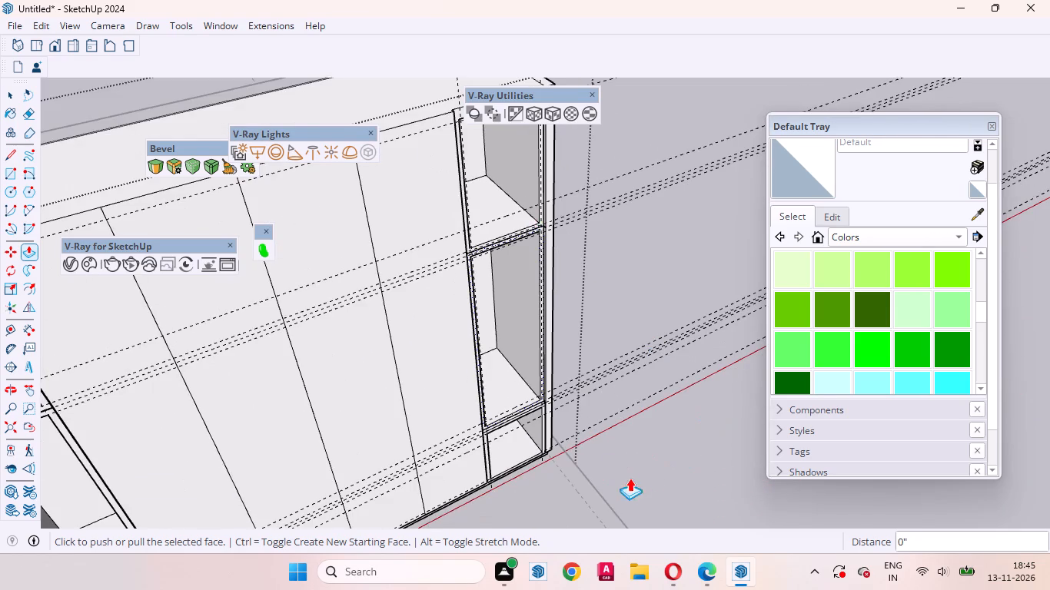
key(space)
scroll(573, 436, up, 20)
scroll(573, 436, up, 5)
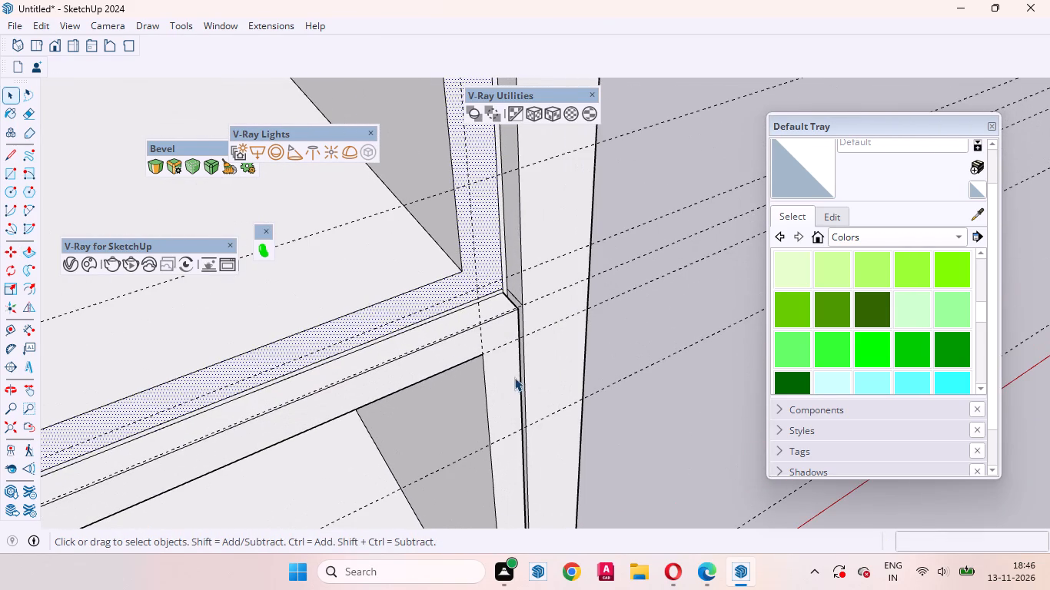
click(512, 376)
key(p)
double_click(511, 376)
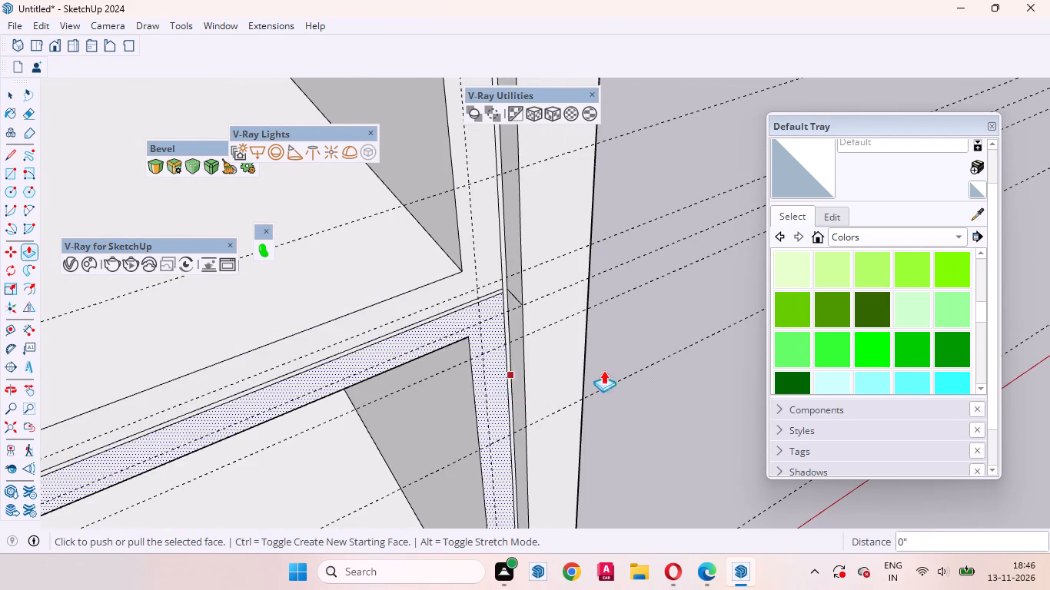
scroll(655, 374, down, 5)
scroll(648, 372, up, 1)
scroll(648, 372, down, 20)
scroll(648, 372, down, 9)
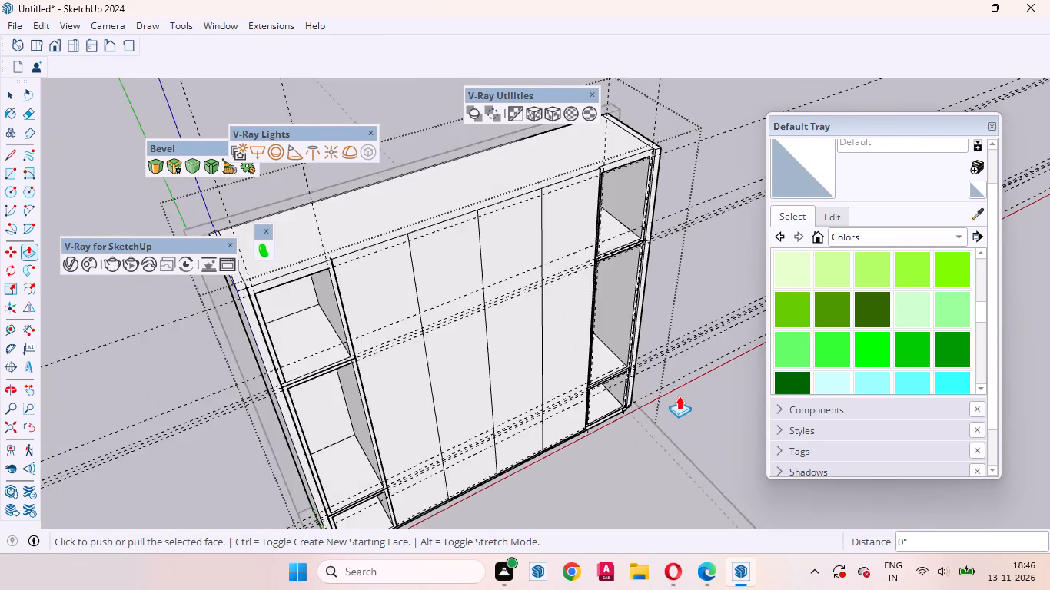
Delete all the horizontal and vertical construction guides crossing the wardrobe.
scroll(679, 396, down, 6)
key(space)
scroll(424, 316, down, 9)
drag(421, 418, 165, 194)
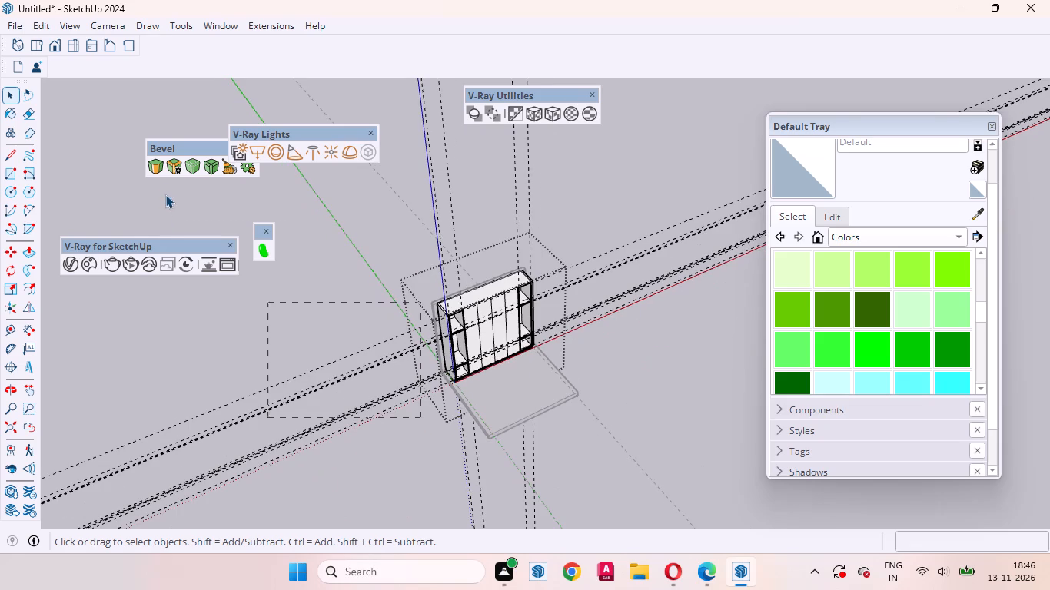
drag(165, 194, 164, 185)
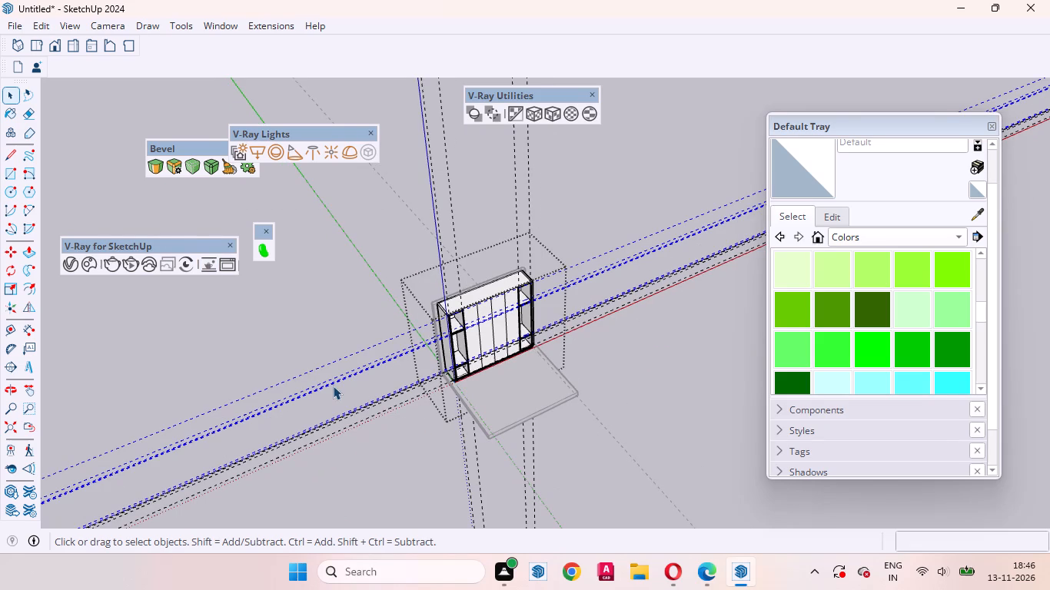
key(Delete)
drag(394, 499, 241, 313)
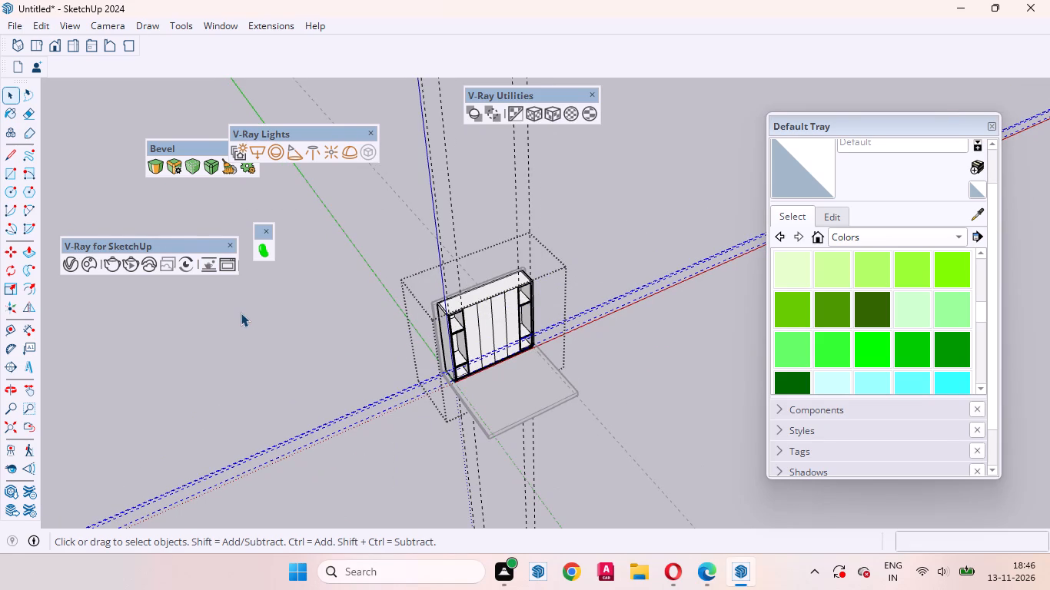
key(Delete)
drag(608, 197, 334, 79)
key(Delete)
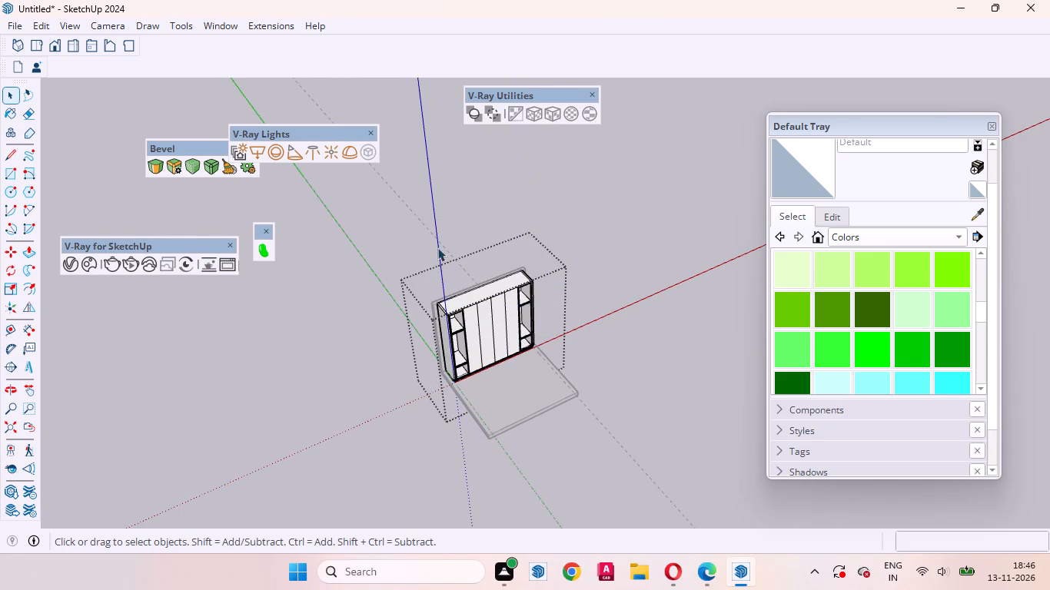
Push back the front frame face of the leftmost division's top compartment by repeating the last Push/Pull depth.
scroll(494, 333, up, 20)
scroll(494, 333, up, 10)
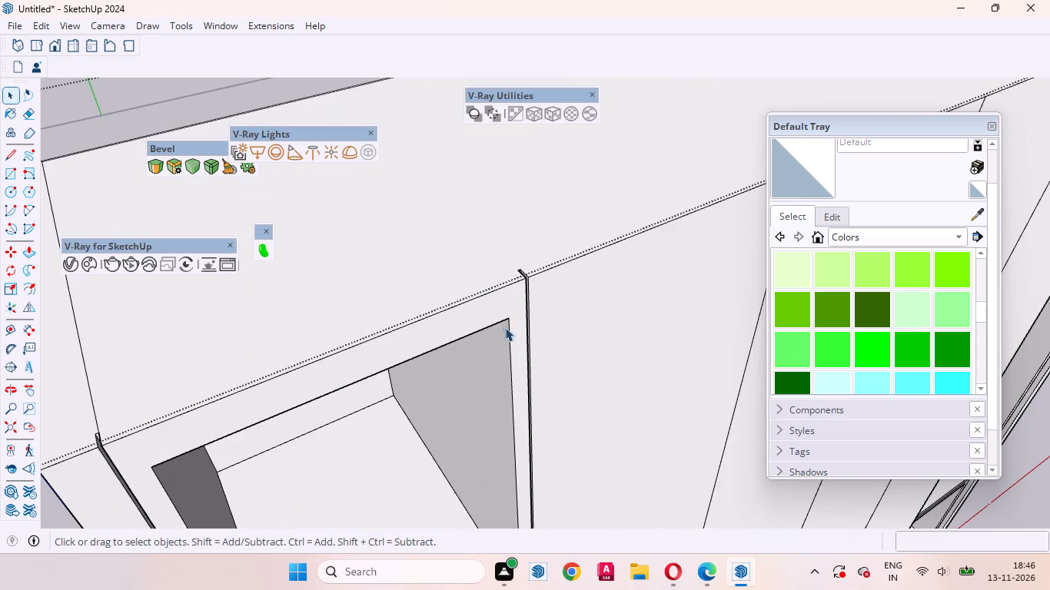
click(507, 315)
key(p)
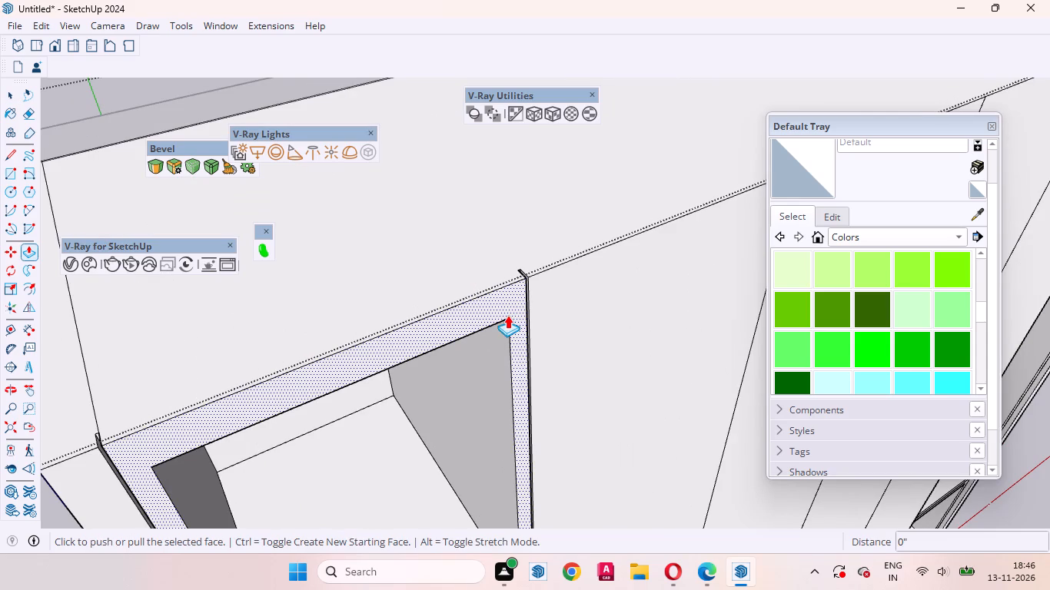
double_click(505, 304)
scroll(480, 254, down, 11)
scroll(473, 194, up, 1)
scroll(478, 197, down, 1)
key(space)
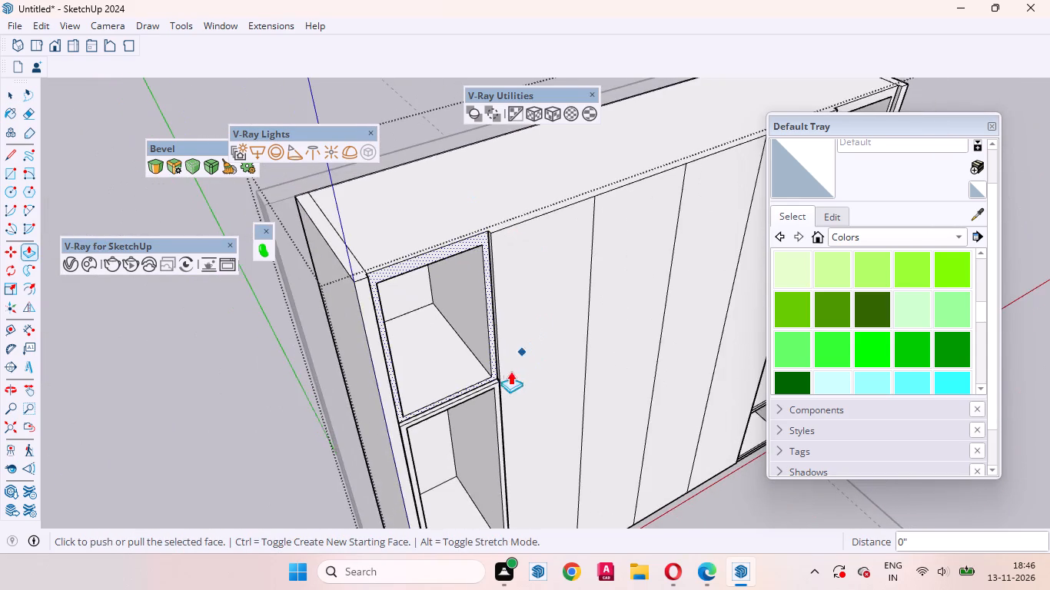
Push back the front frame face of the leftmost division's middle compartment by repeating the last Push/Pull depth.
scroll(507, 379, up, 18)
click(524, 373)
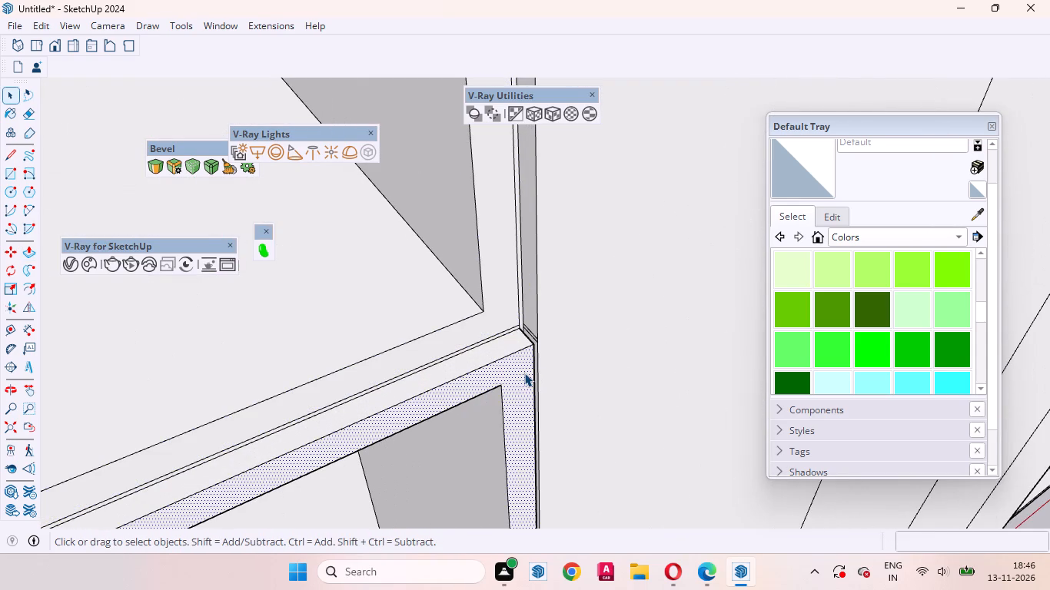
key(p)
double_click(524, 373)
scroll(558, 305, down, 5)
scroll(564, 245, up, 1)
scroll(551, 213, down, 6)
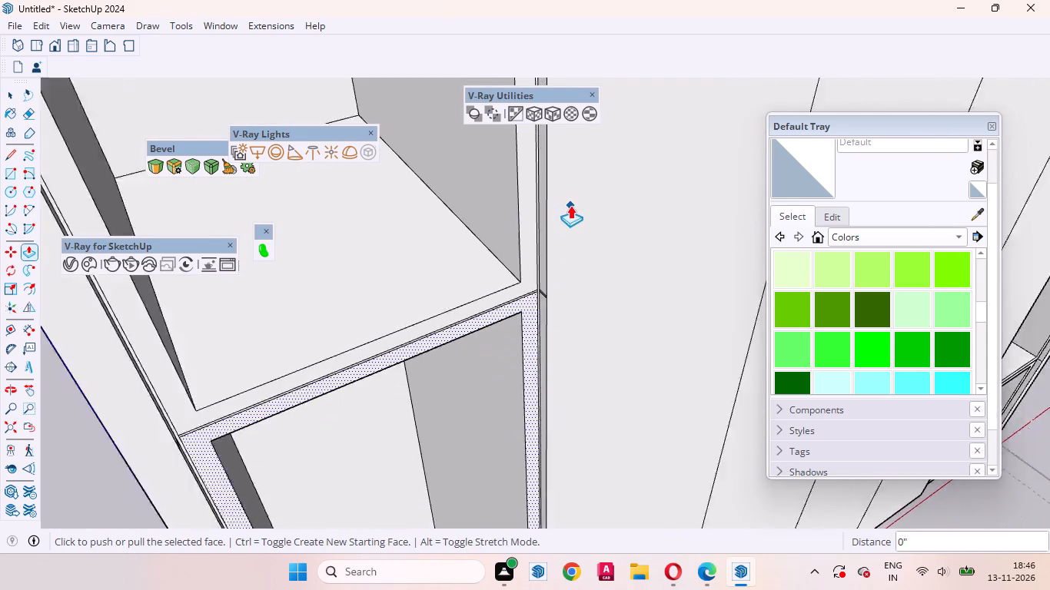
scroll(570, 205, down, 20)
scroll(570, 205, down, 2)
key(space)
Push back the front frame face of the leftmost division's bottom compartment by repeating the last Push/Pull depth.
scroll(508, 363, up, 8)
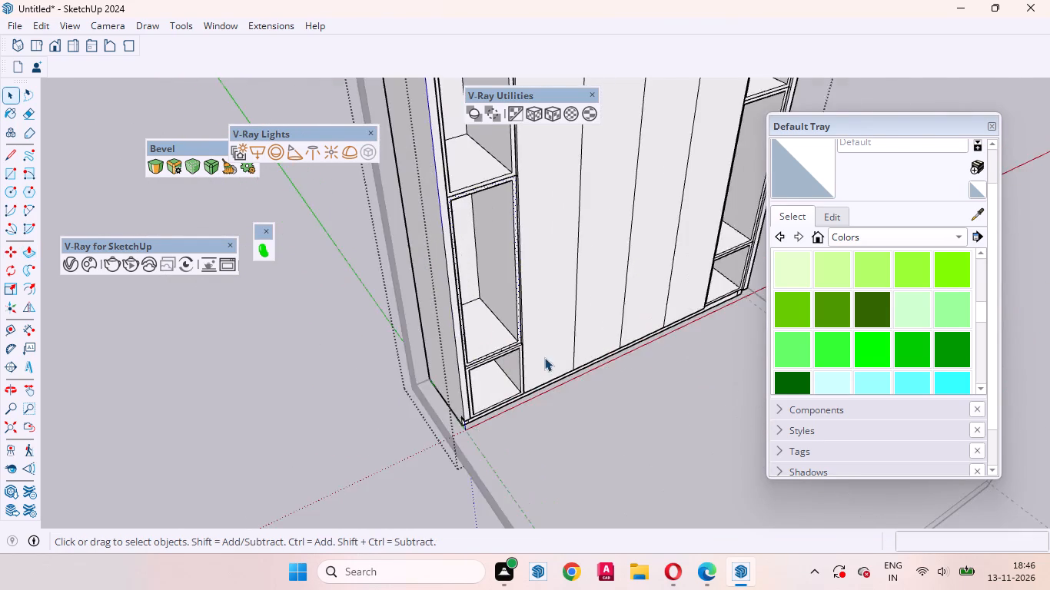
scroll(544, 357, up, 17)
click(480, 337)
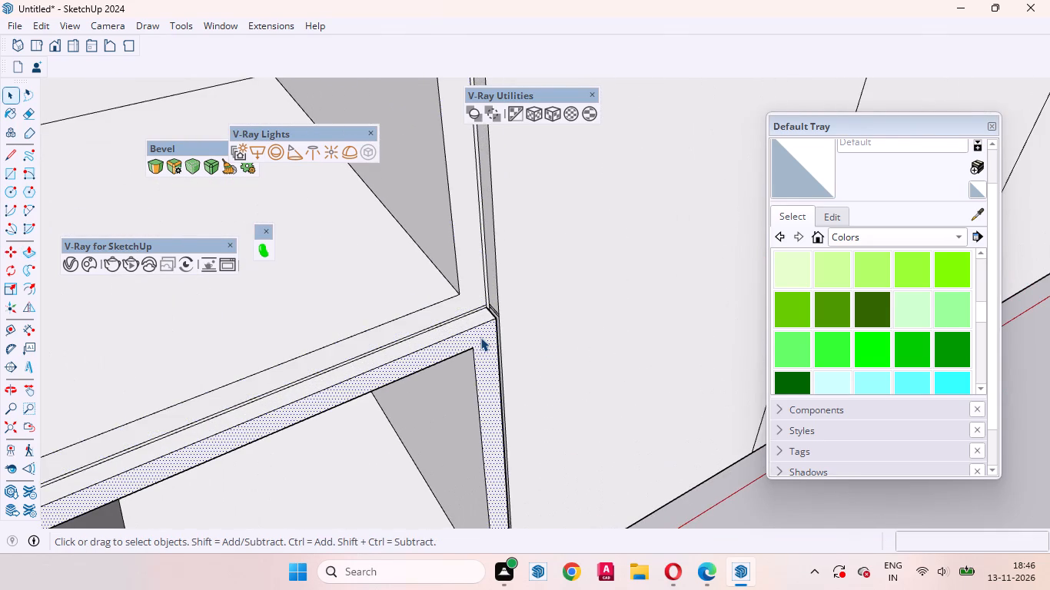
key(p)
double_click(480, 337)
key(space)
Examine the recessed frames of the leftmost division from several angles, especially around the top compartment's front.
scroll(495, 300, up, 9)
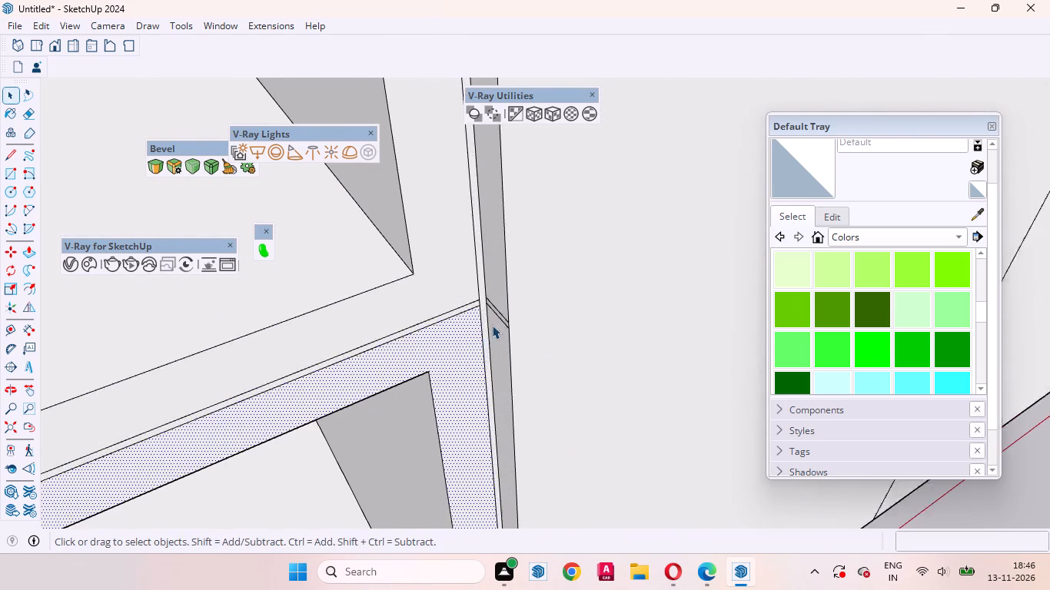
scroll(507, 356, down, 20)
scroll(507, 356, down, 2)
scroll(508, 366, up, 1)
scroll(508, 366, down, 8)
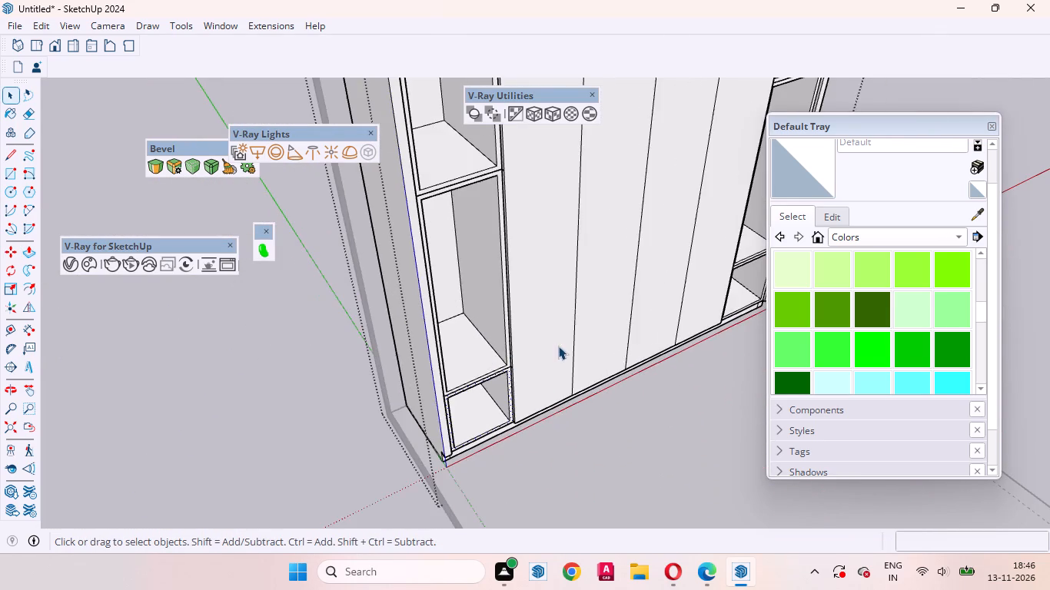
middle_drag(536, 349, 493, 339)
scroll(502, 406, down, 8)
middle_drag(457, 409, 392, 336)
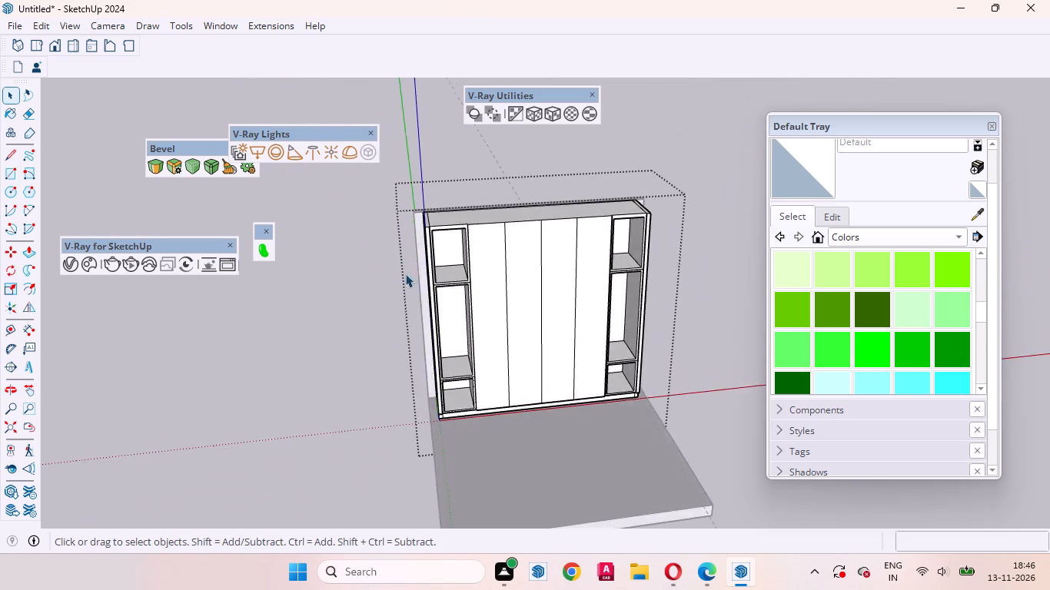
scroll(441, 260, up, 10)
scroll(480, 204, up, 5)
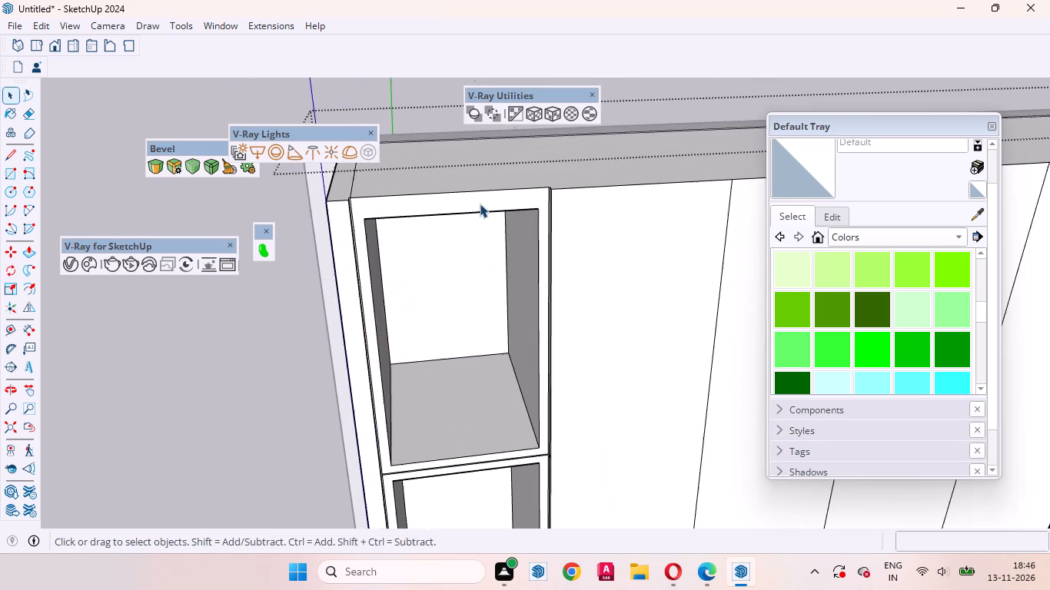
middle_drag(486, 215, 450, 191)
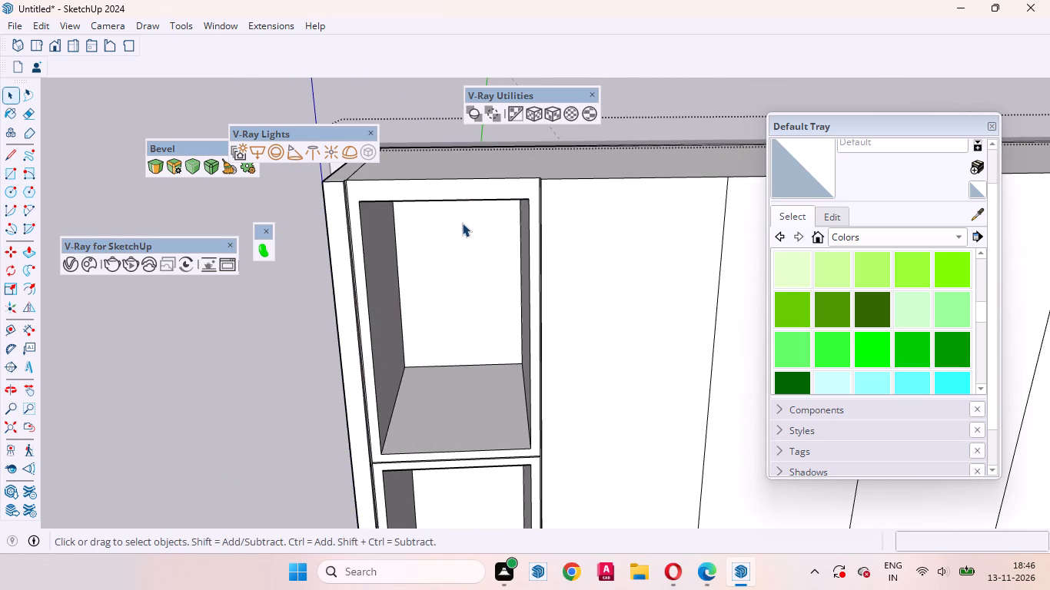
scroll(478, 249, down, 1)
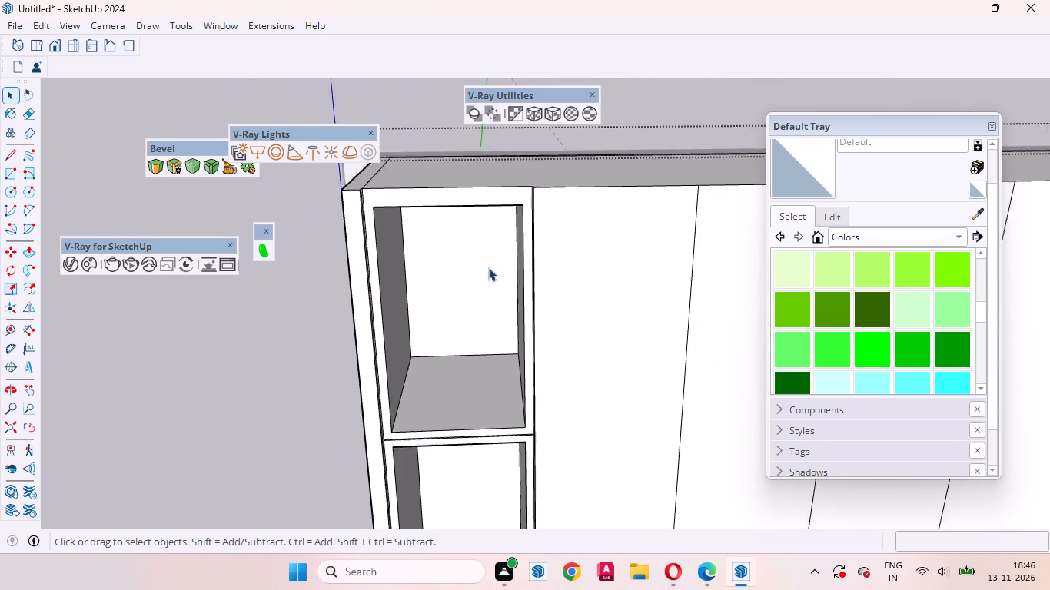
scroll(488, 267, down, 6)
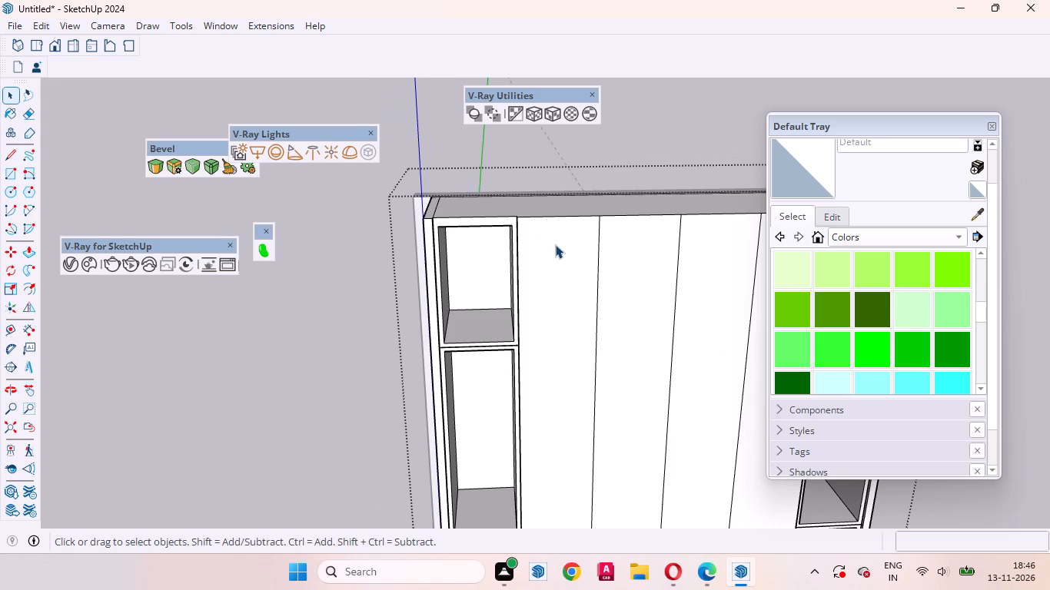
scroll(526, 224, up, 3)
middle_drag(462, 240, 378, 271)
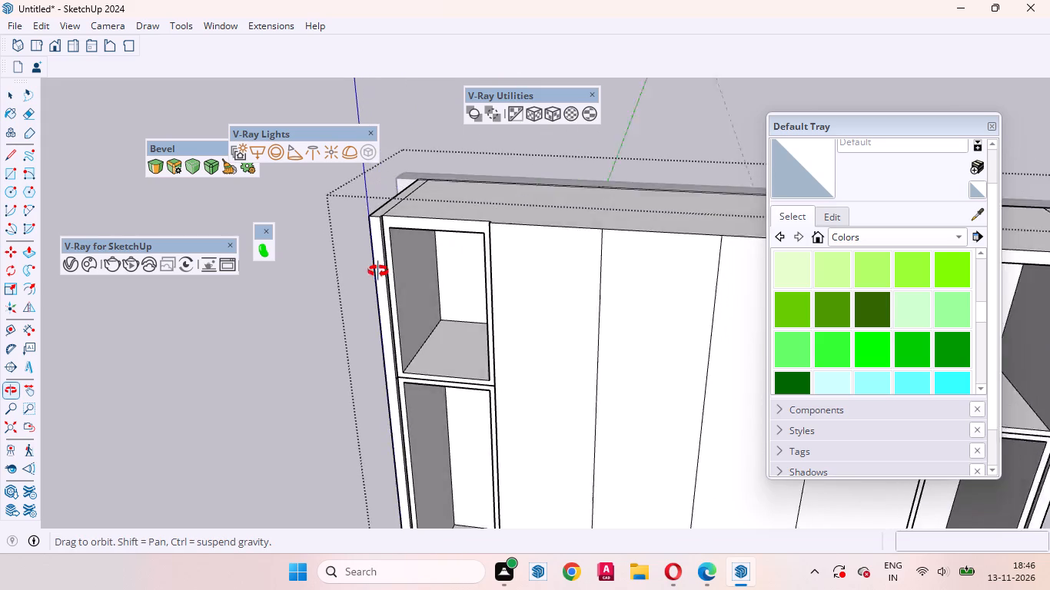
middle_drag(378, 271, 372, 280)
scroll(422, 219, up, 3)
scroll(454, 196, down, 4)
scroll(447, 217, up, 7)
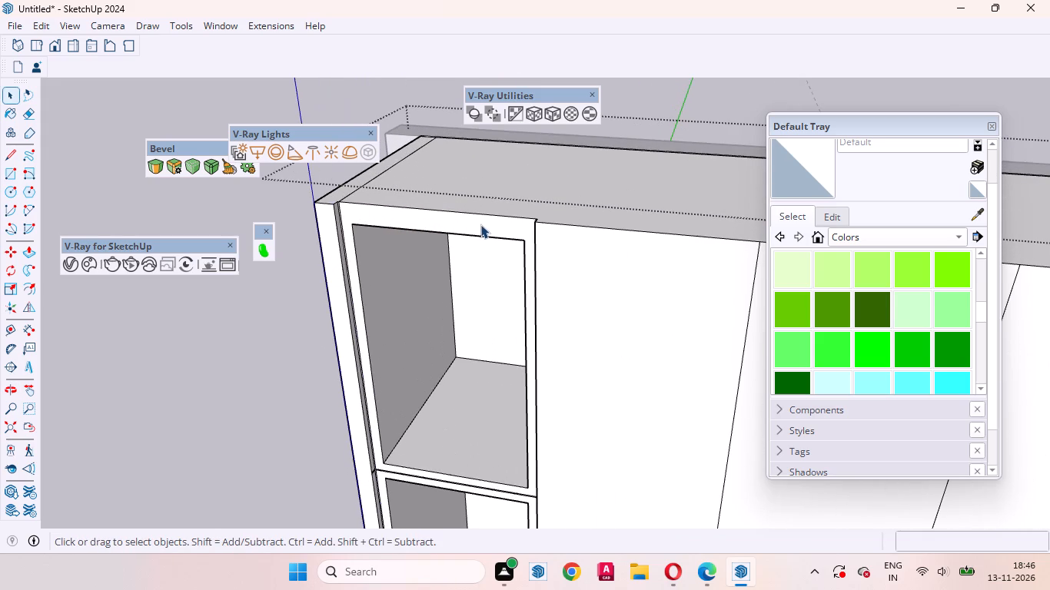
click(480, 225)
middle_drag(486, 247, 394, 213)
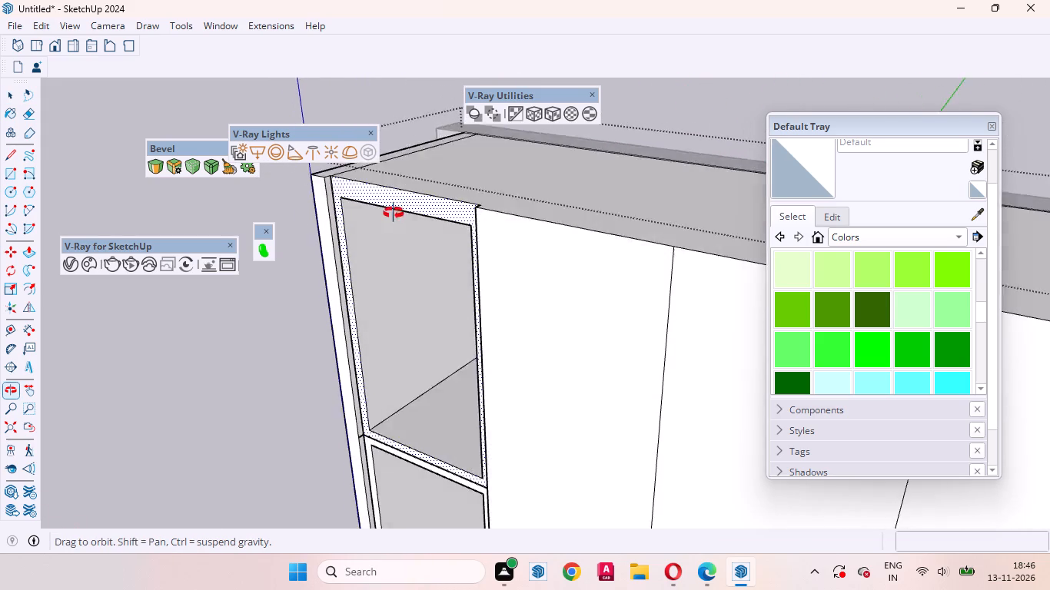
middle_drag(394, 213, 397, 210)
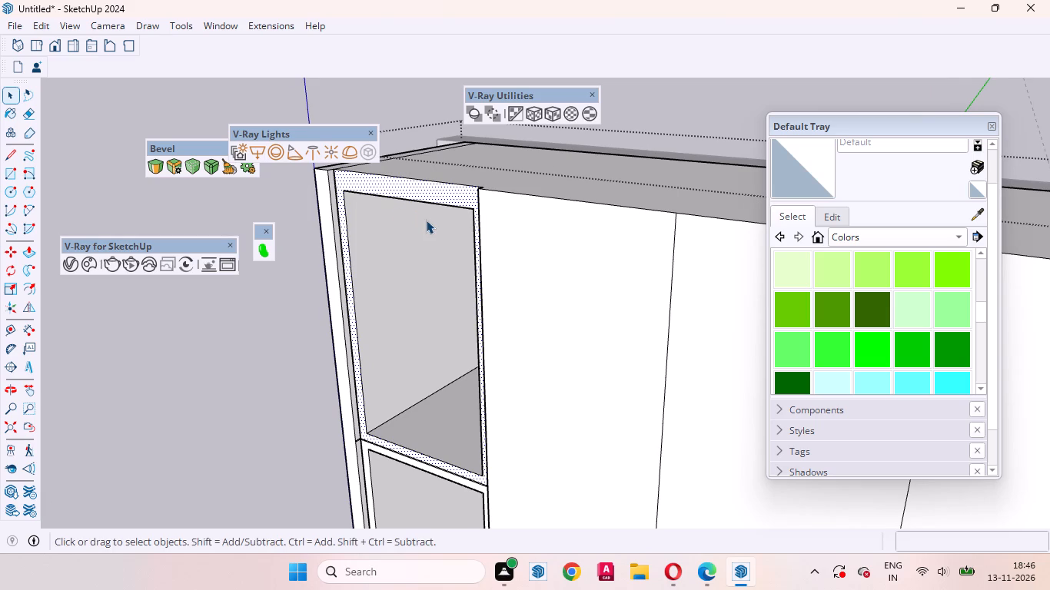
scroll(426, 220, down, 2)
middle_drag(441, 252, 547, 301)
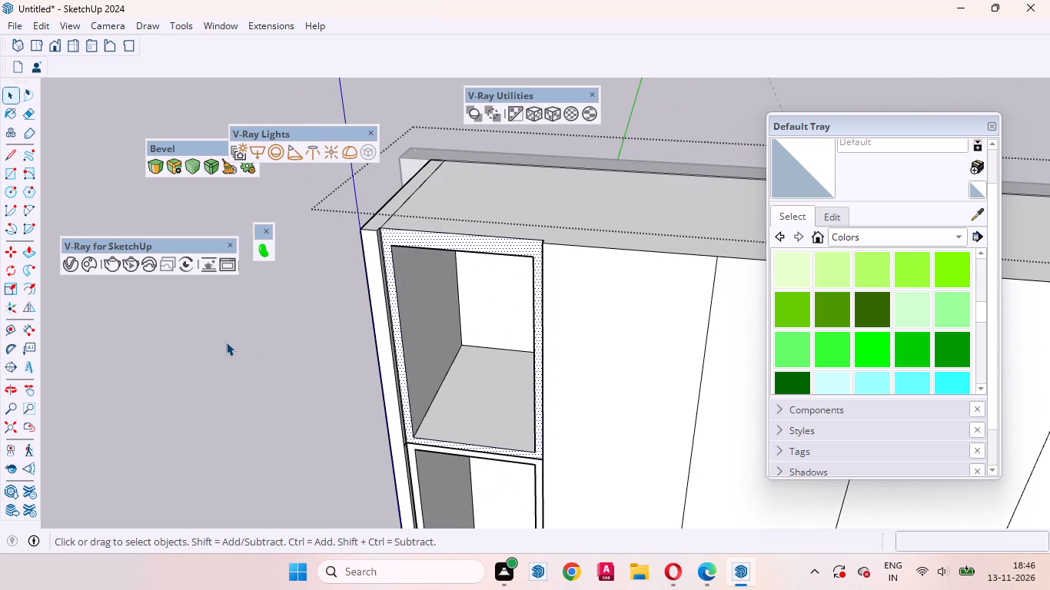
Make a new group and draw a rectangle of about 2' 5 15/16" by 1' 5 13/16" over the leftmost top compartment's front frame.
right_click(226, 342)
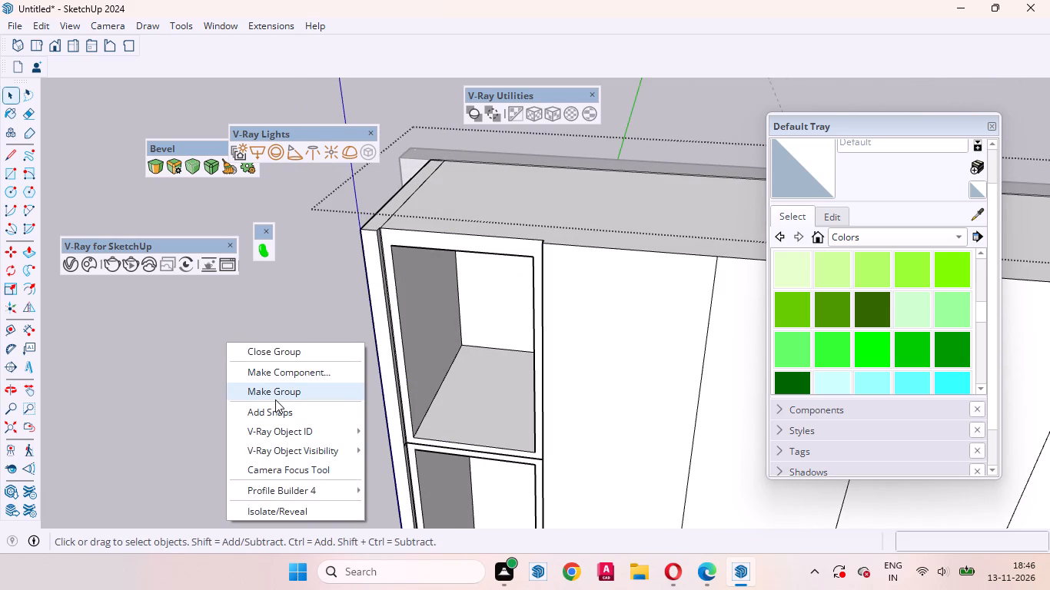
click(275, 399)
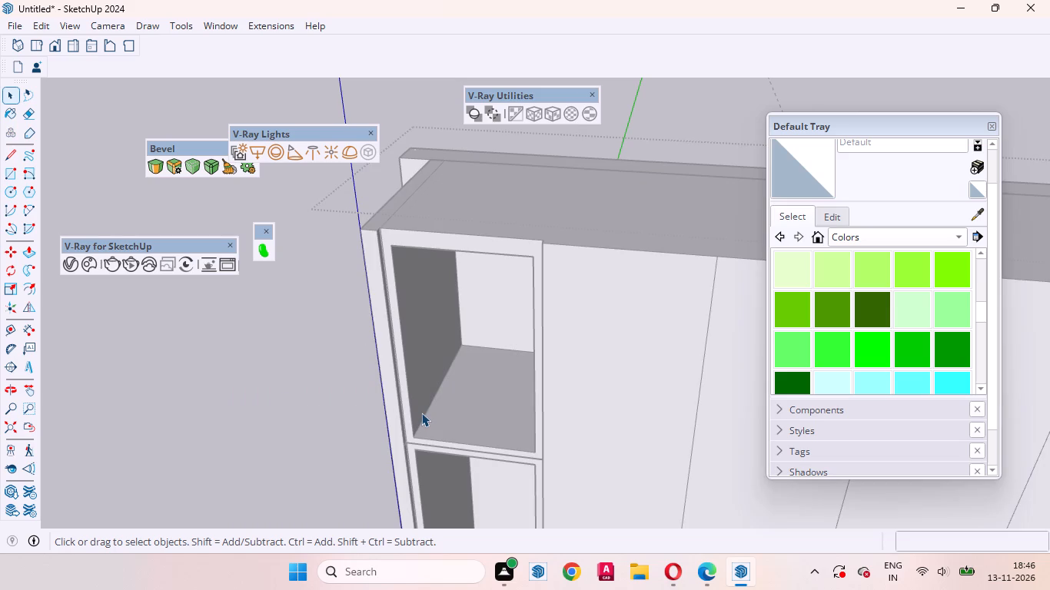
key(r)
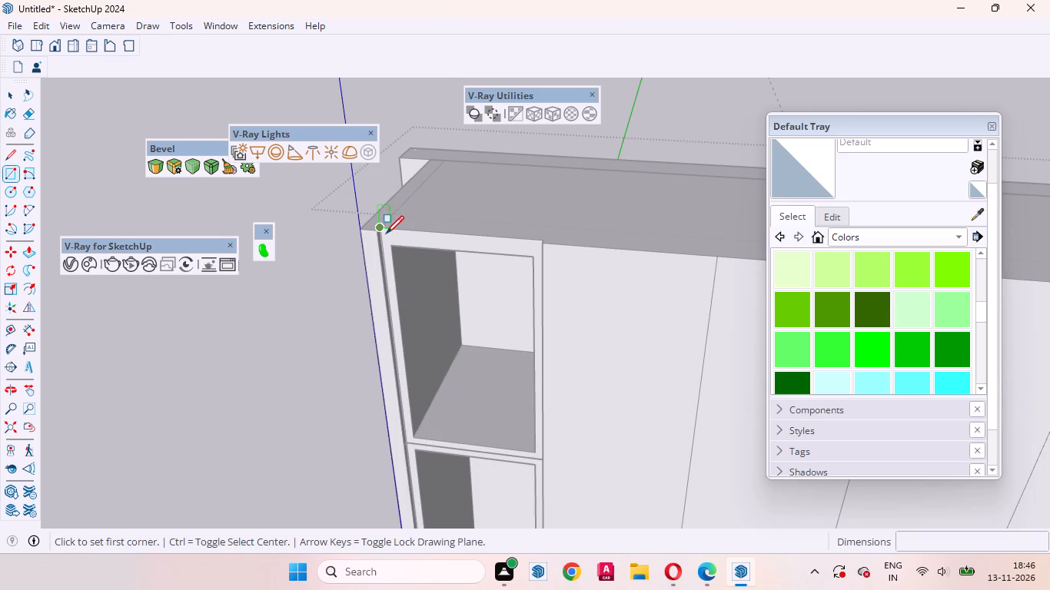
scroll(386, 234, up, 16)
click(357, 224)
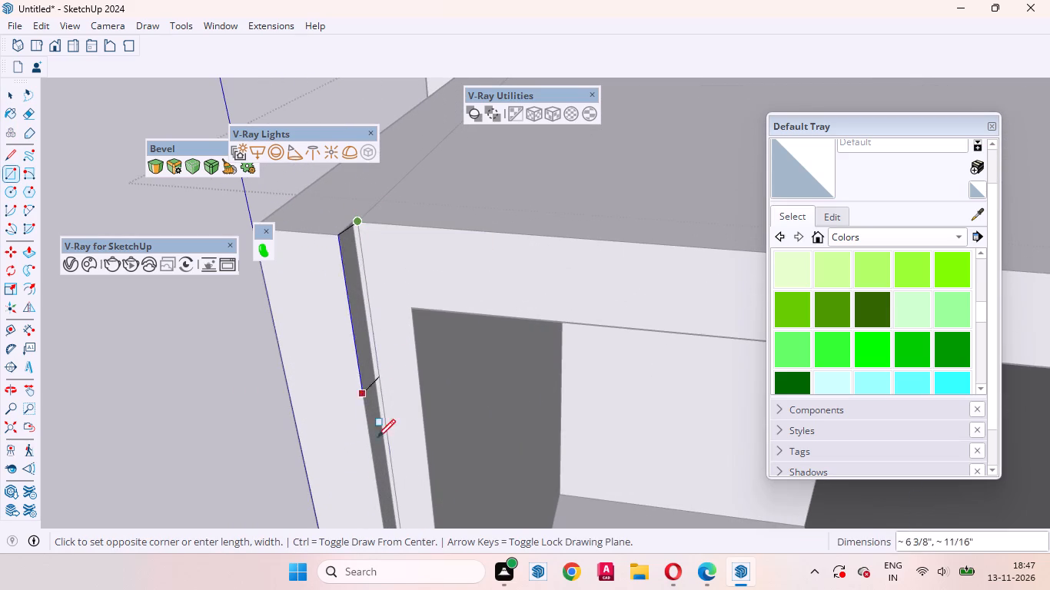
scroll(394, 326, down, 8)
scroll(423, 283, up, 1)
scroll(423, 283, down, 17)
scroll(488, 389, up, 6)
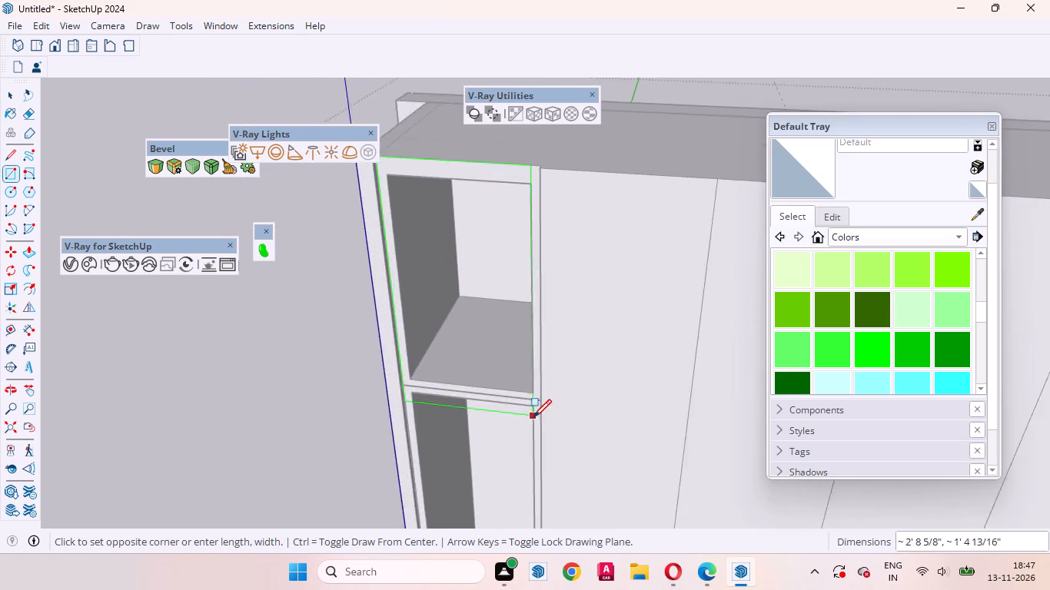
scroll(533, 417, up, 8)
middle_drag(533, 397, 665, 389)
scroll(432, 388, down, 9)
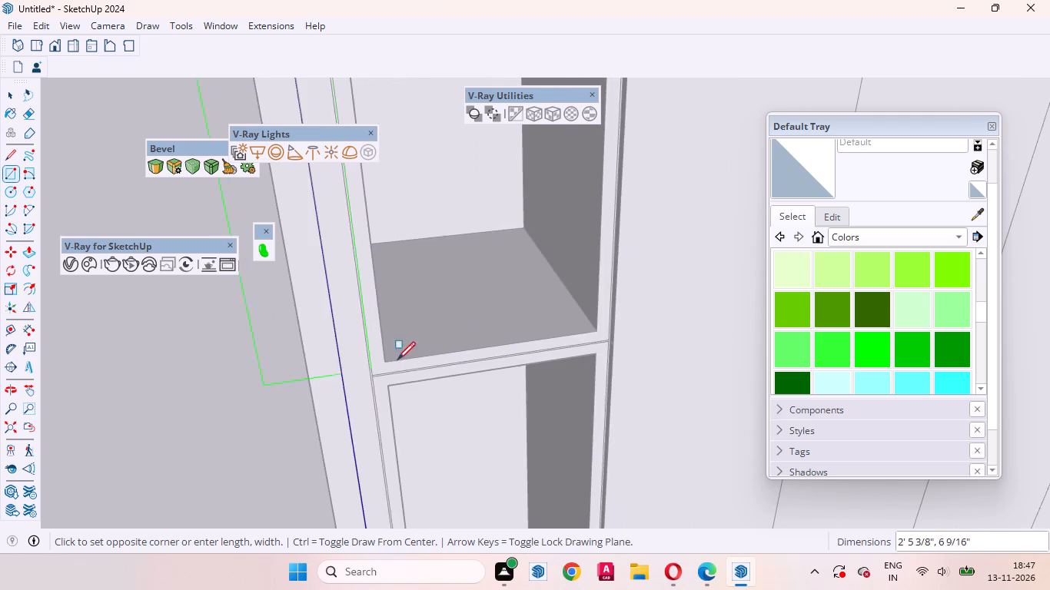
scroll(540, 344, up, 19)
click(616, 342)
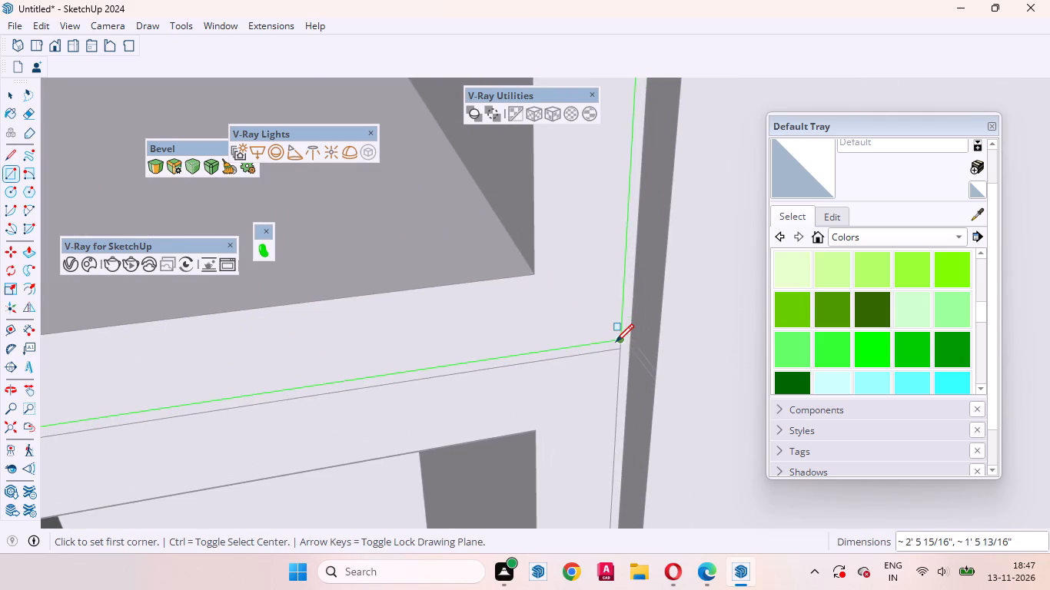
Push/Pull the new rectangle forward until it is flush with the adjacent division's front face.
key(p)
click(565, 303)
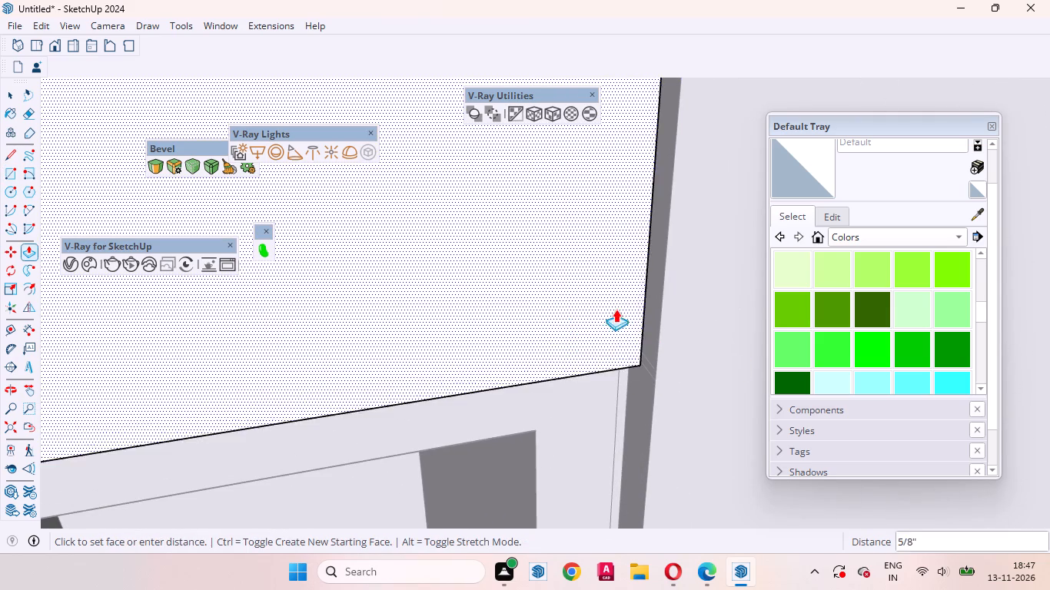
click(699, 277)
key(space)
scroll(502, 346, down, 4)
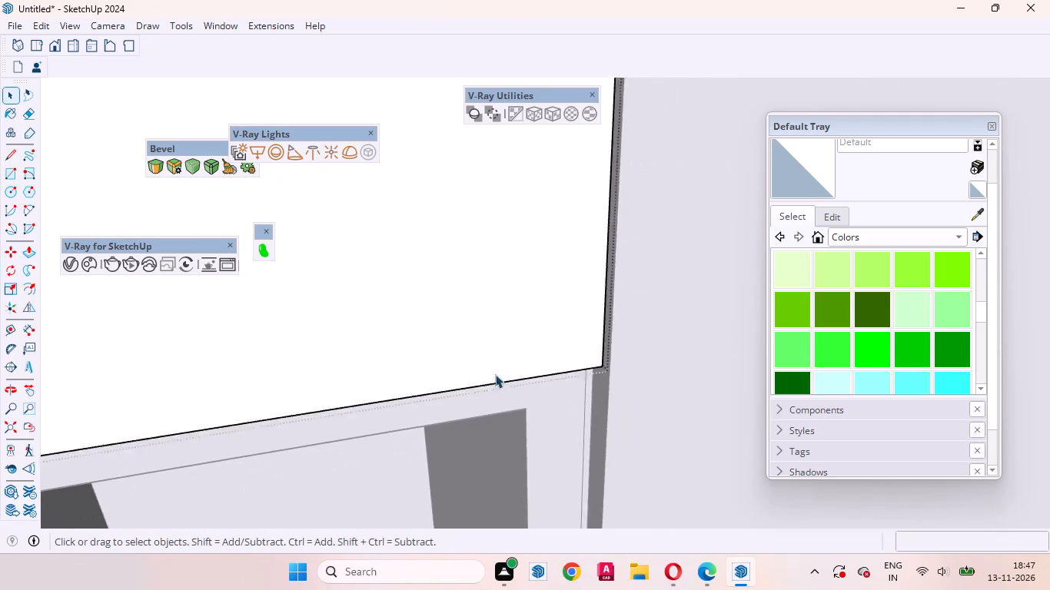
Copy the top edge of the leftmost top shutter panel's front face 2" downward.
scroll(495, 374, down, 20)
scroll(495, 374, down, 11)
middle_drag(453, 402, 427, 345)
scroll(428, 336, up, 3)
click(463, 333)
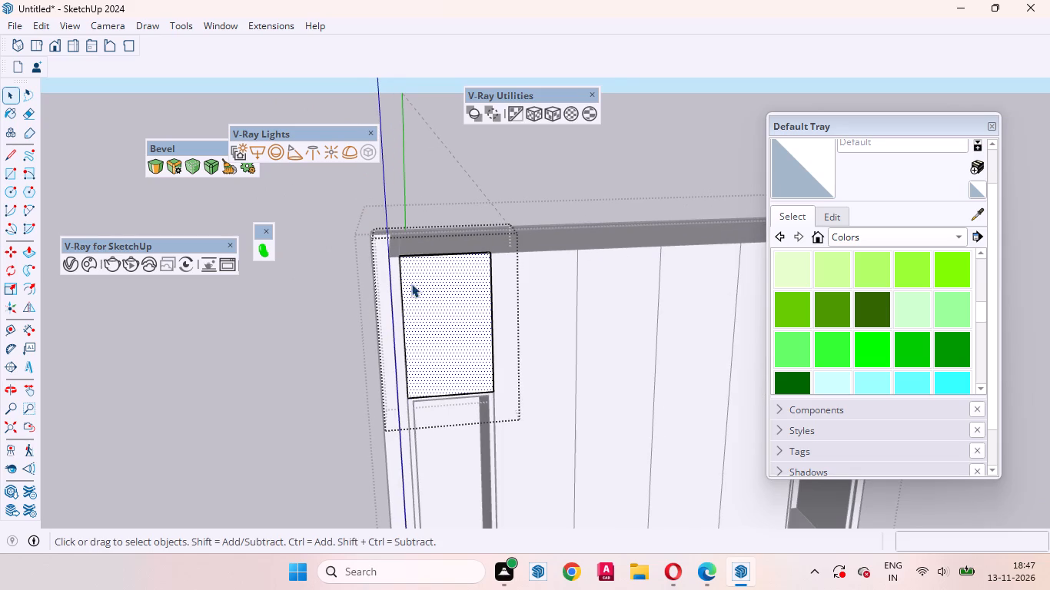
scroll(427, 275, up, 2)
middle_drag(435, 310, 394, 307)
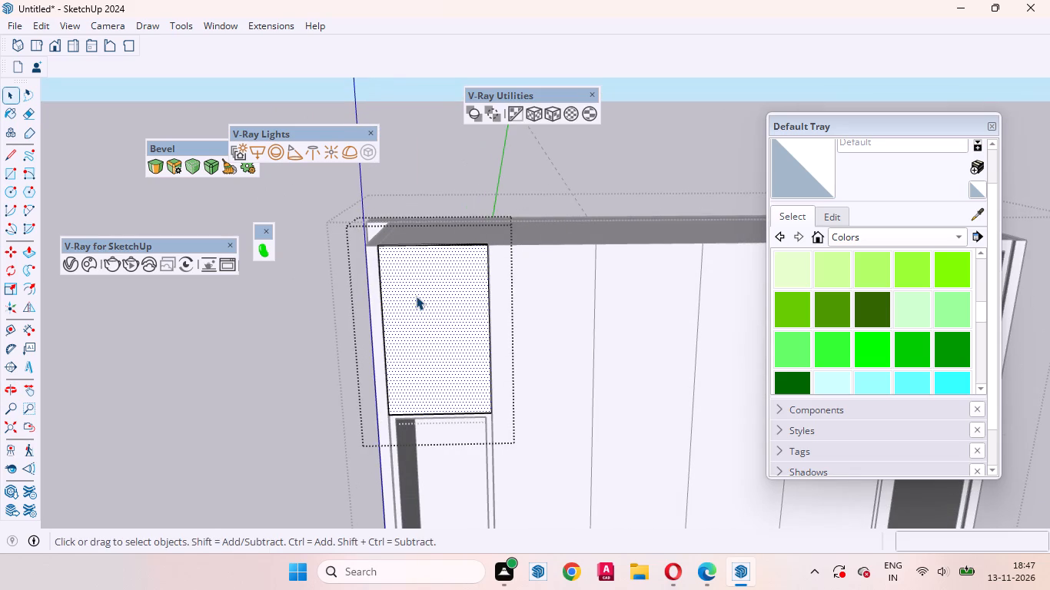
key(t)
scroll(418, 282, up, 3)
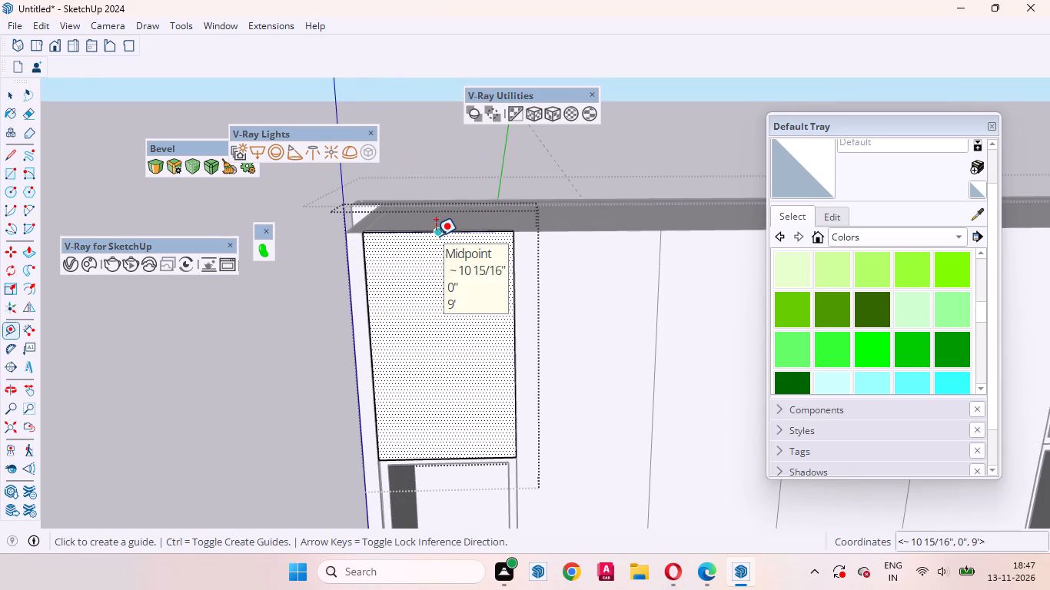
click(436, 236)
key(space)
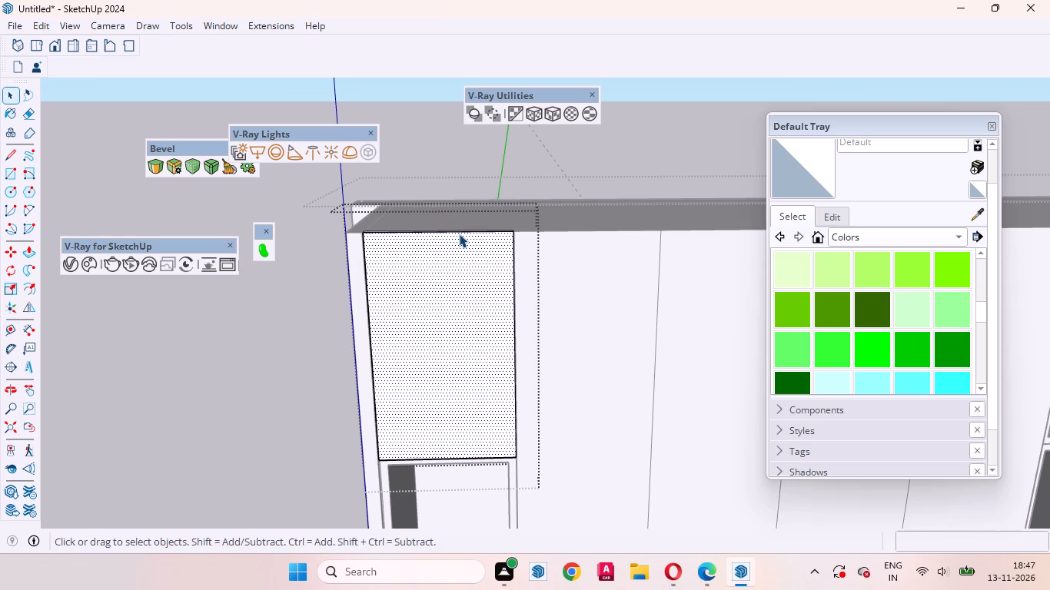
click(459, 234)
key(m)
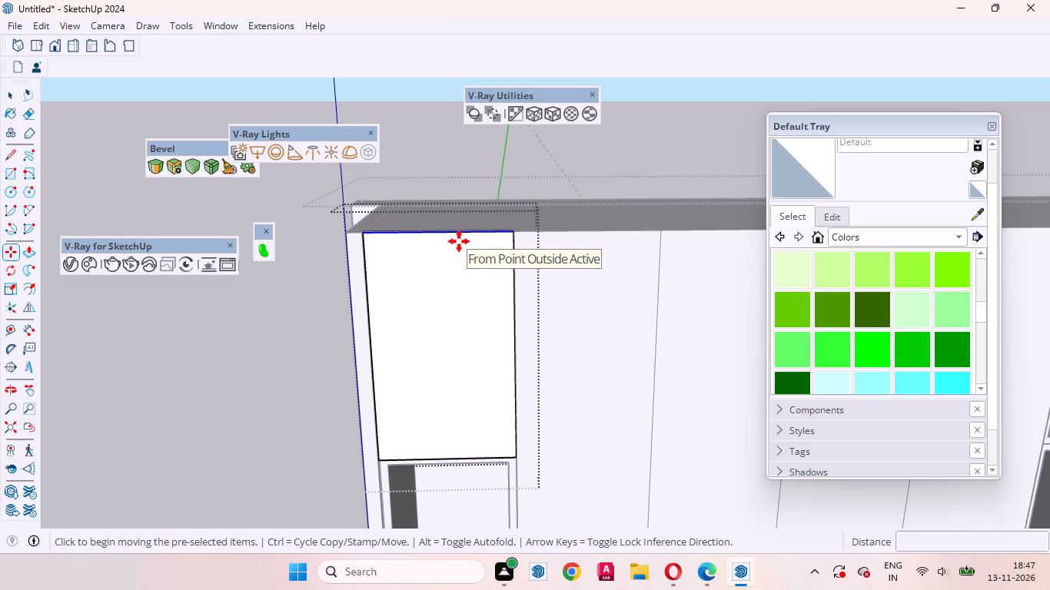
click(459, 241)
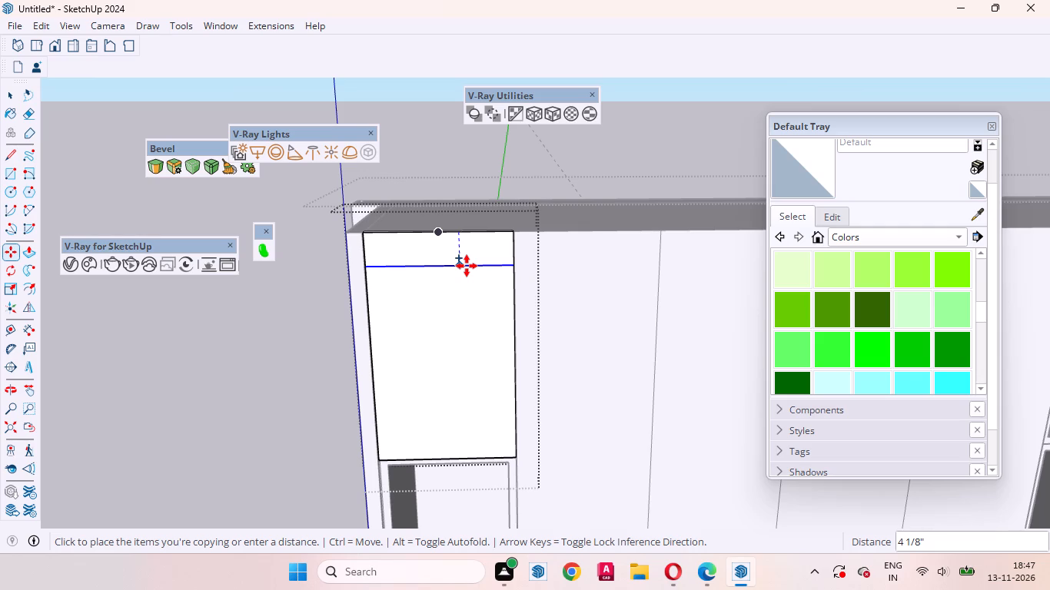
key(2)
key(Return)
Copy the left and right edges of the shutter panel's front face 1" inward.
key(space)
click(368, 295)
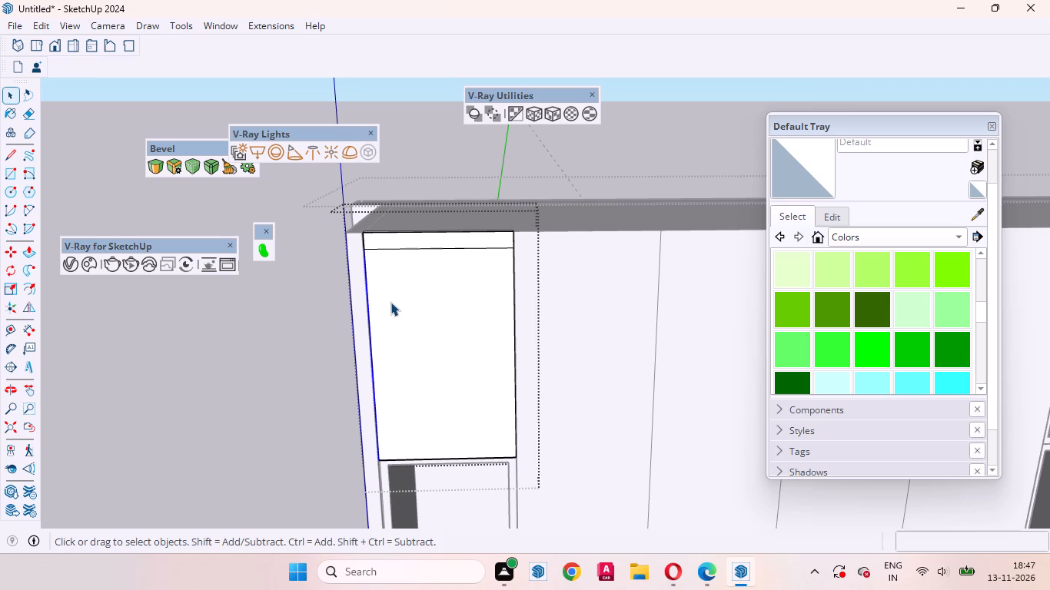
key(m)
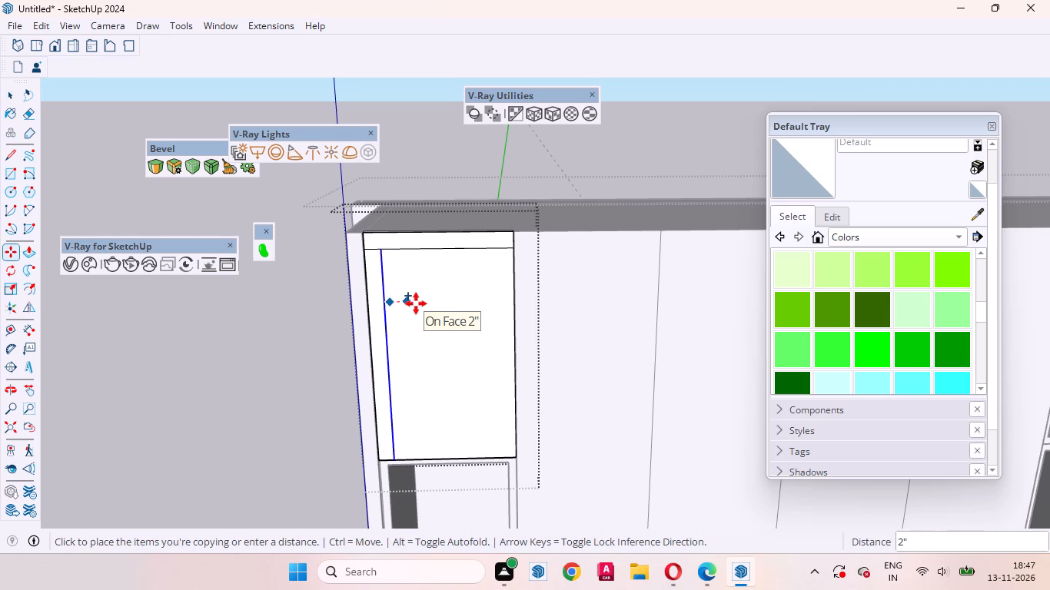
key(1)
key(Return)
key(space)
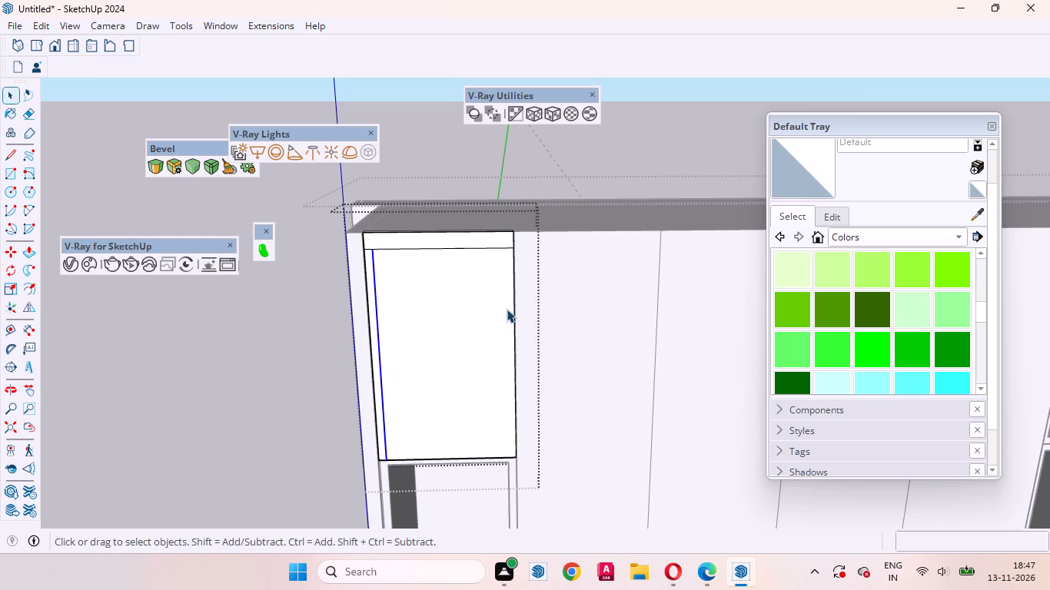
click(514, 300)
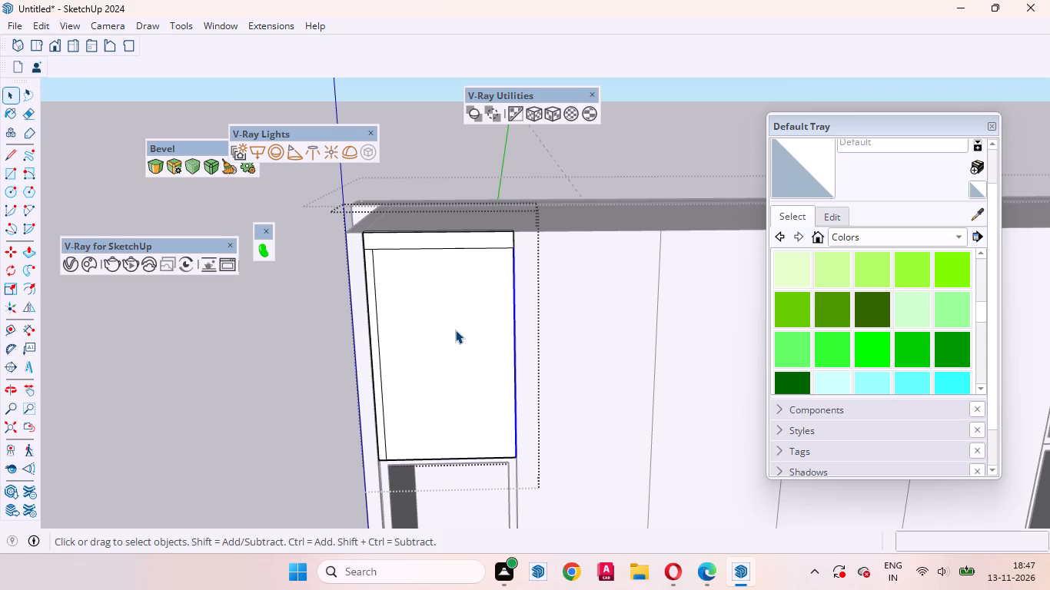
key(m)
click(455, 330)
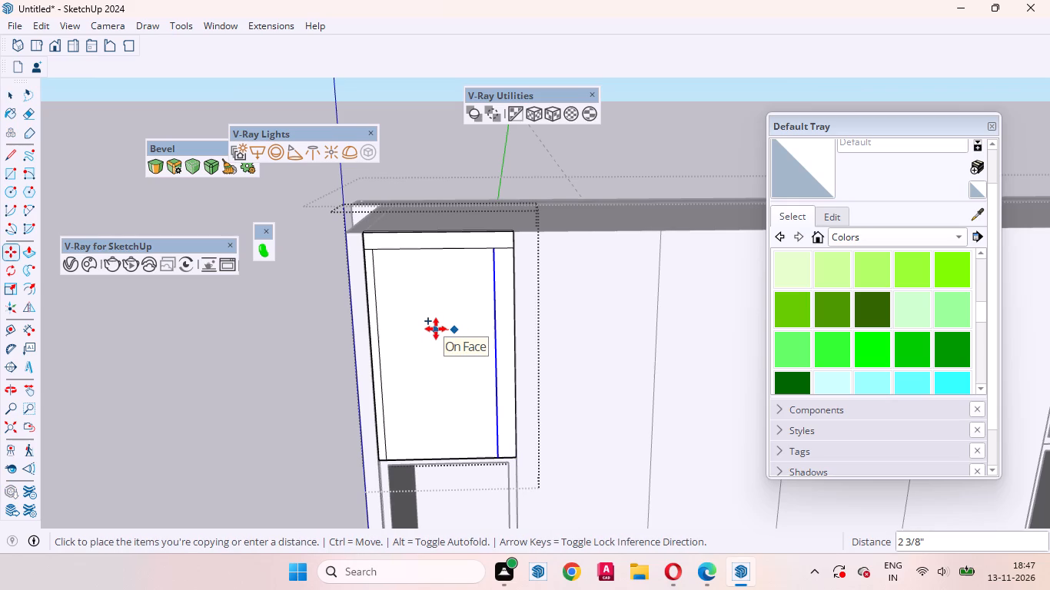
key(1)
key(Return)
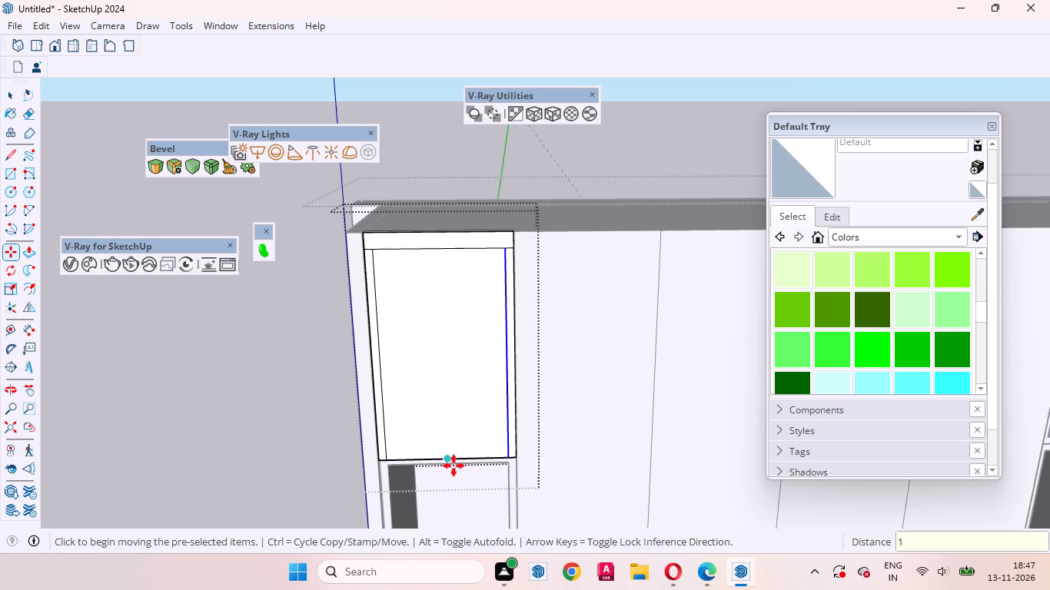
Copy the bottom edge of the shutter panel's inner rectangle 1.5" upward to close the inset border.
key(space)
click(450, 456)
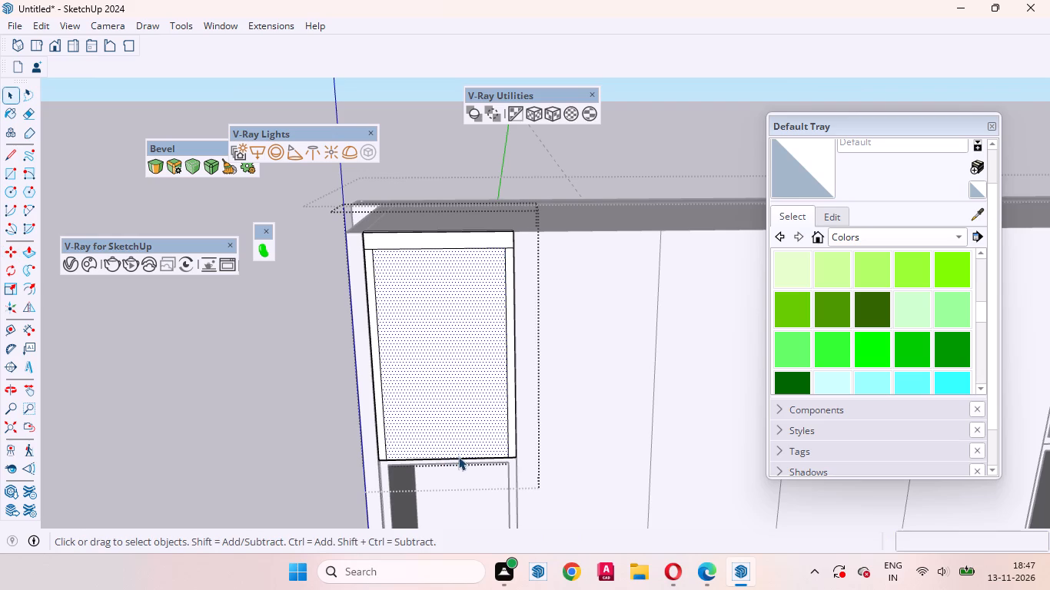
click(458, 459)
key(m)
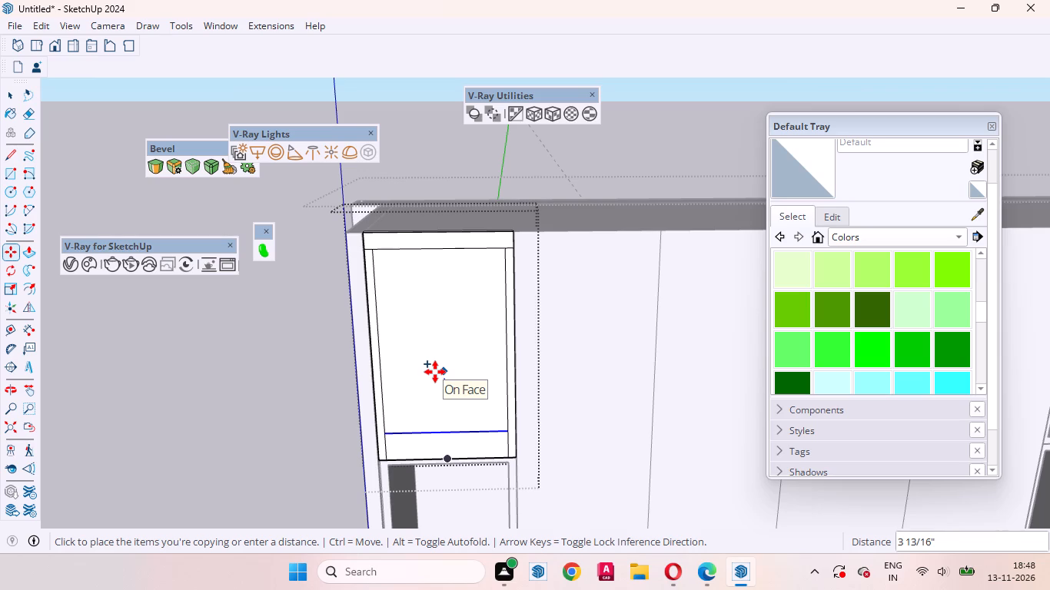
key(1)
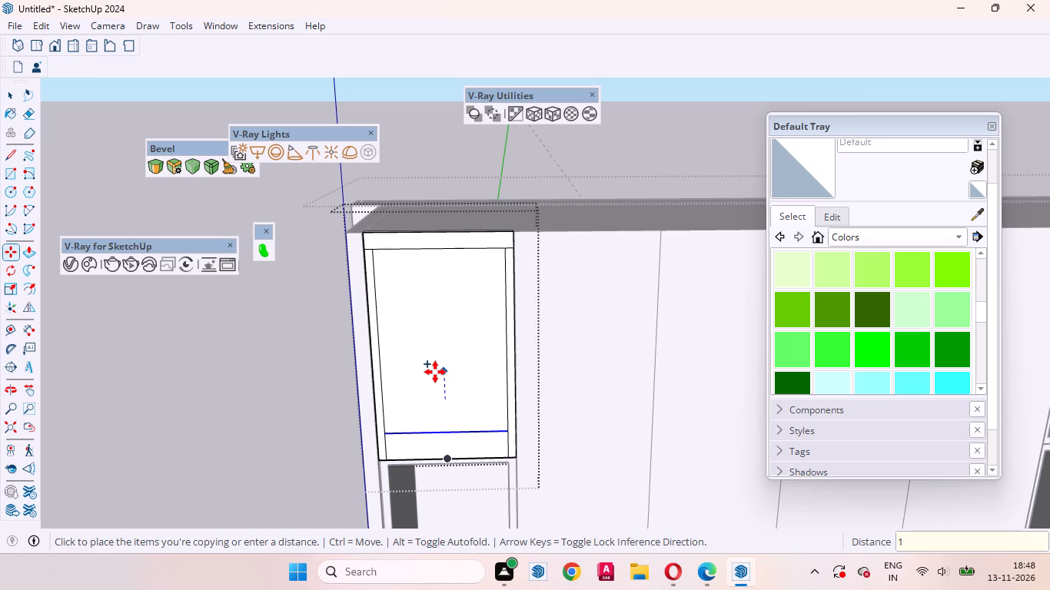
key(period)
key(5)
key(Return)
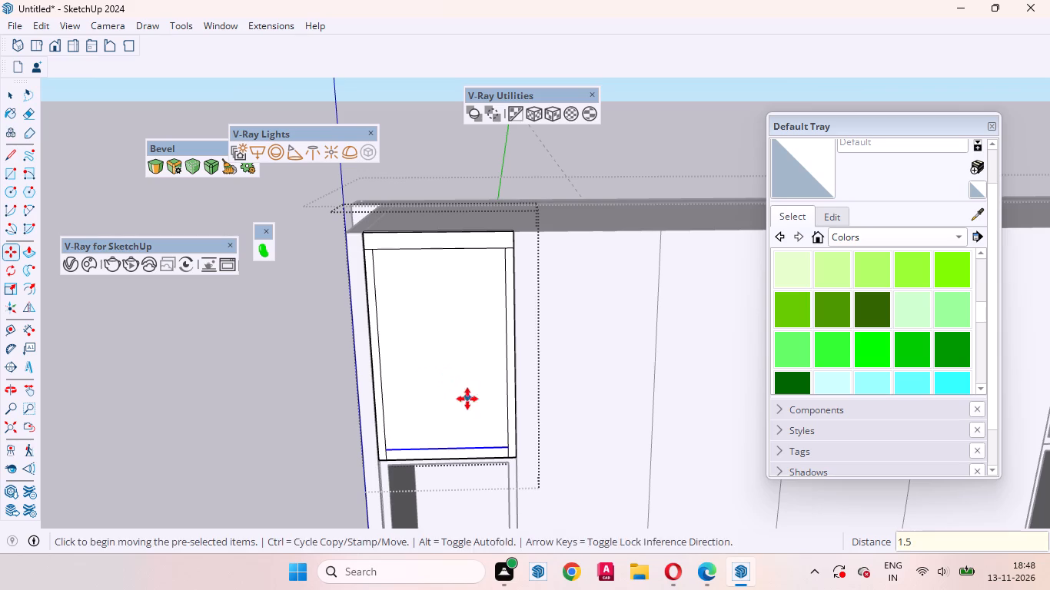
key(space)
Draw tangent arcs of about 11 3/16" radius from the inner rectangle's top midpoint to both sides, rounding its two upper corners.
scroll(483, 323, down, 3)
scroll(483, 332, up, 1)
click(473, 350)
scroll(465, 280, down, 8)
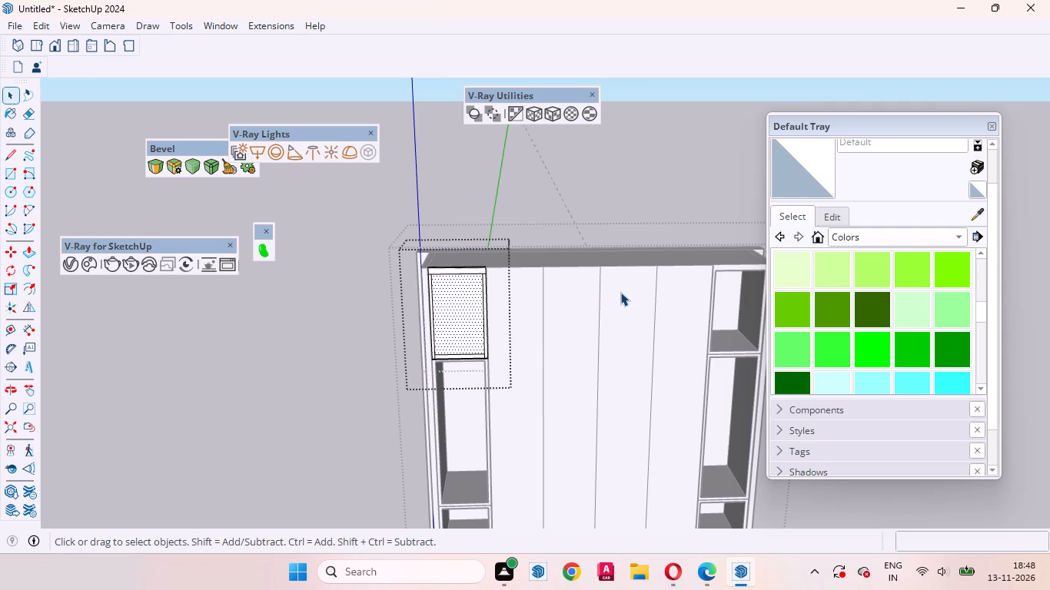
key(a)
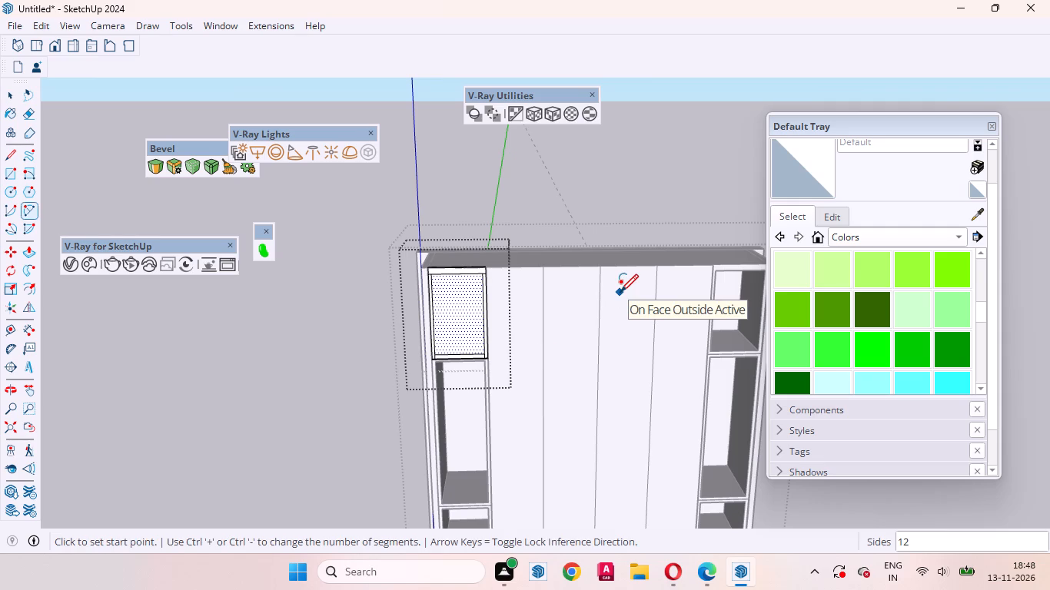
scroll(398, 283, up, 8)
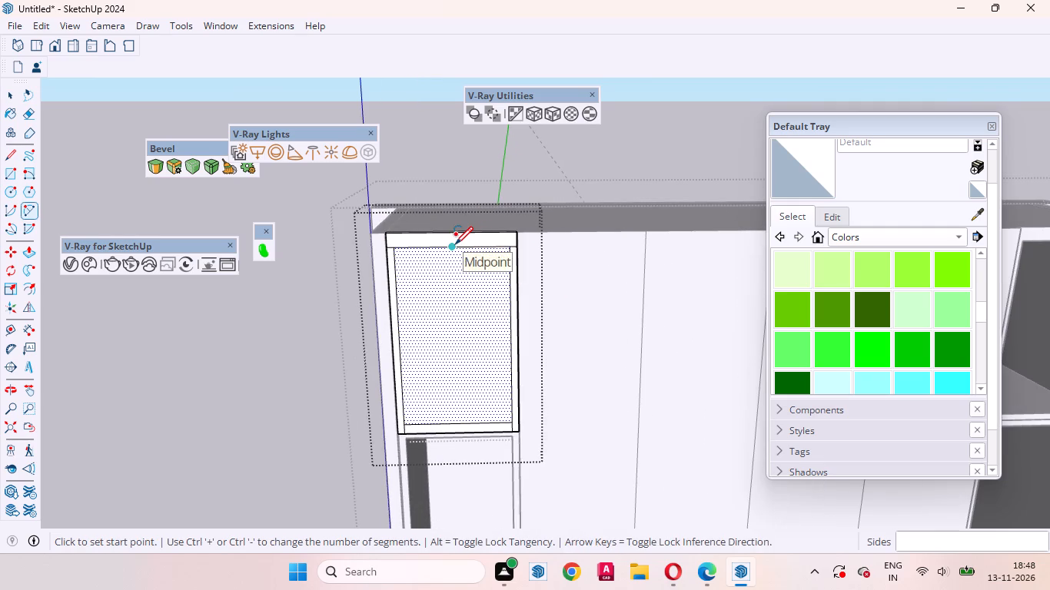
click(455, 244)
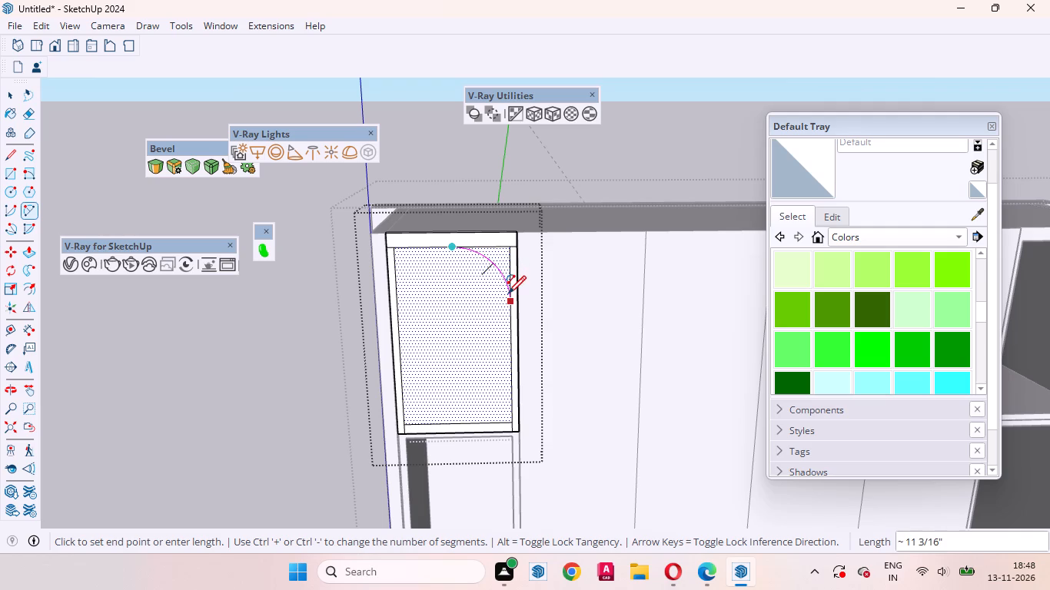
double_click(508, 296)
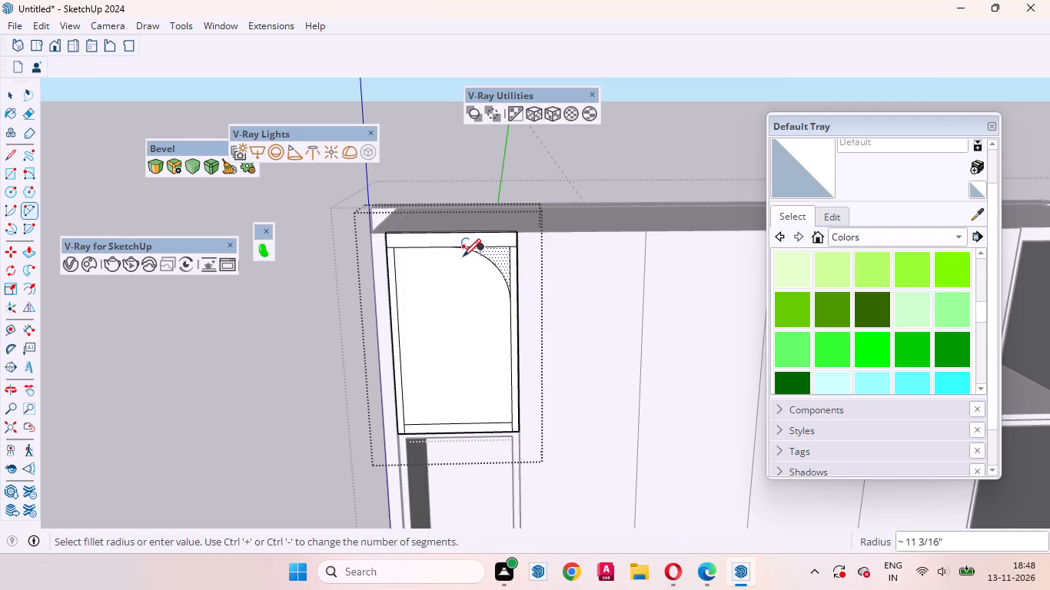
click(452, 248)
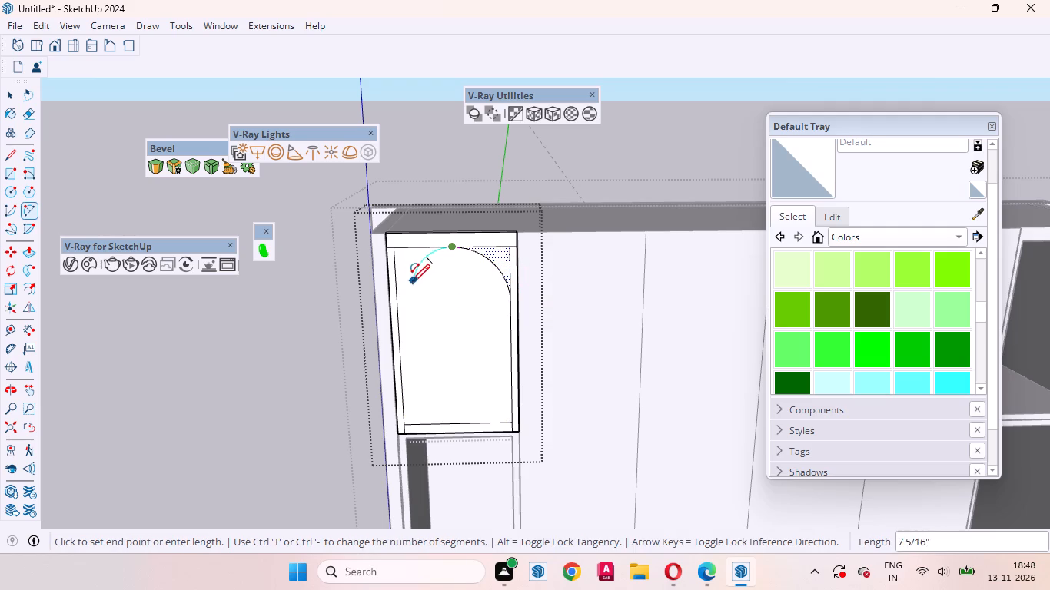
double_click(397, 304)
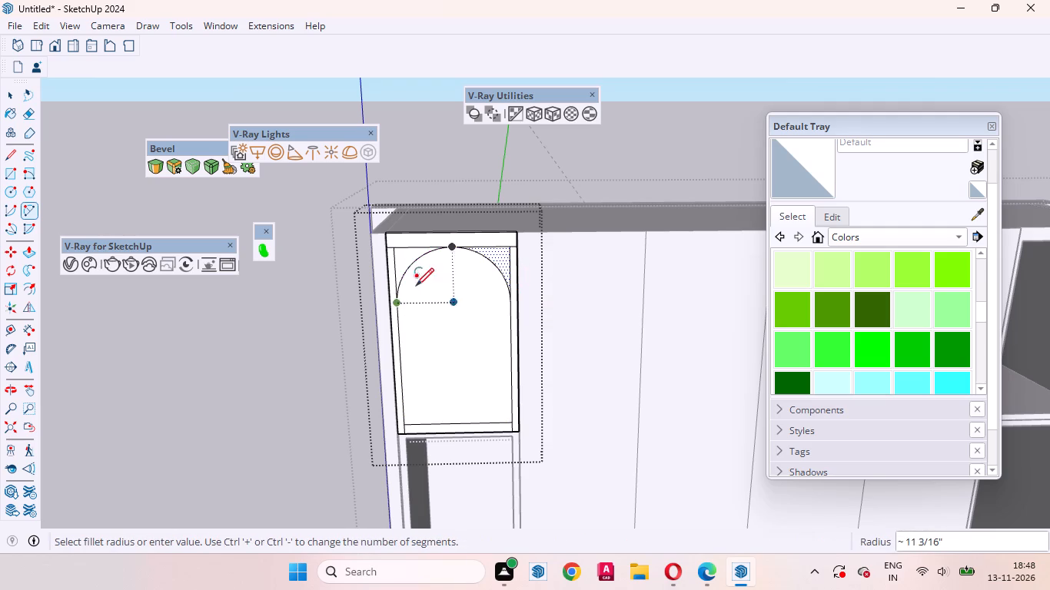
Draw matching tangent arcs of about 11 3/16" radius from the inner rectangle's bottom midpoint to both sides, rounding its lower corners.
scroll(440, 257, down, 5)
scroll(457, 377, up, 4)
click(454, 373)
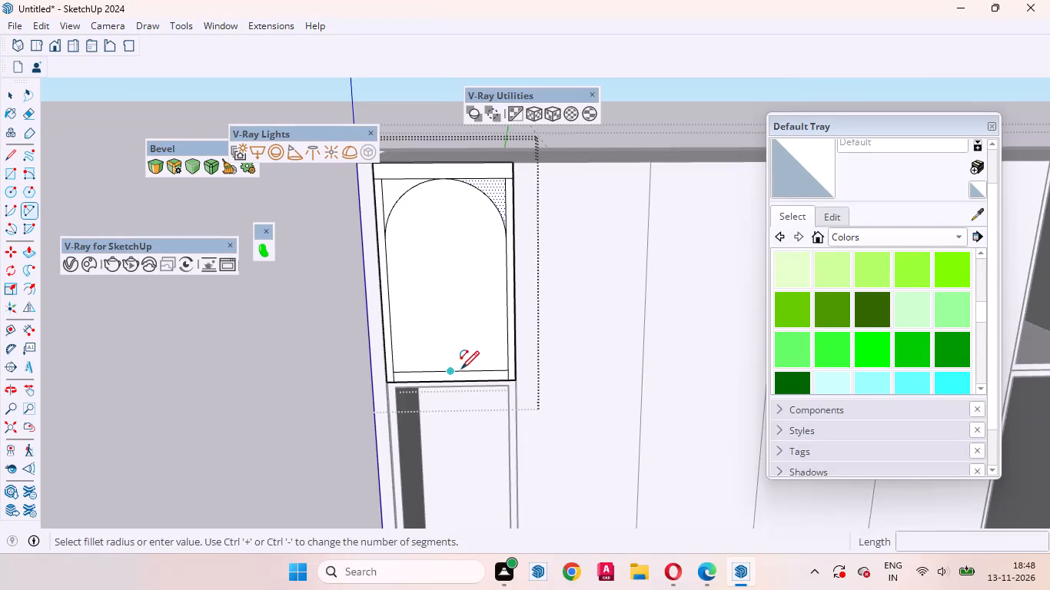
double_click(507, 322)
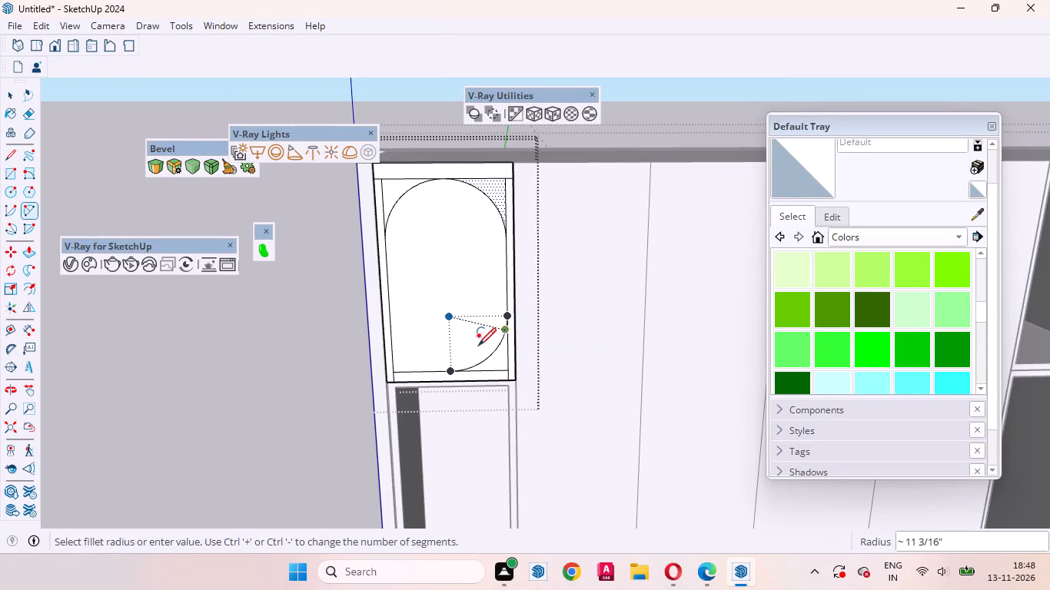
click(453, 370)
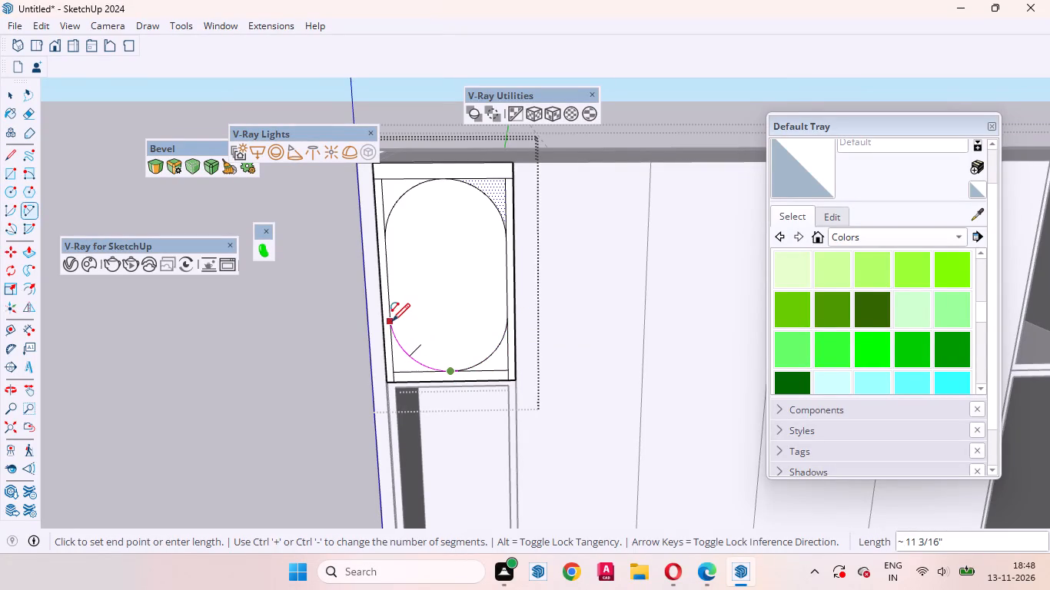
double_click(390, 319)
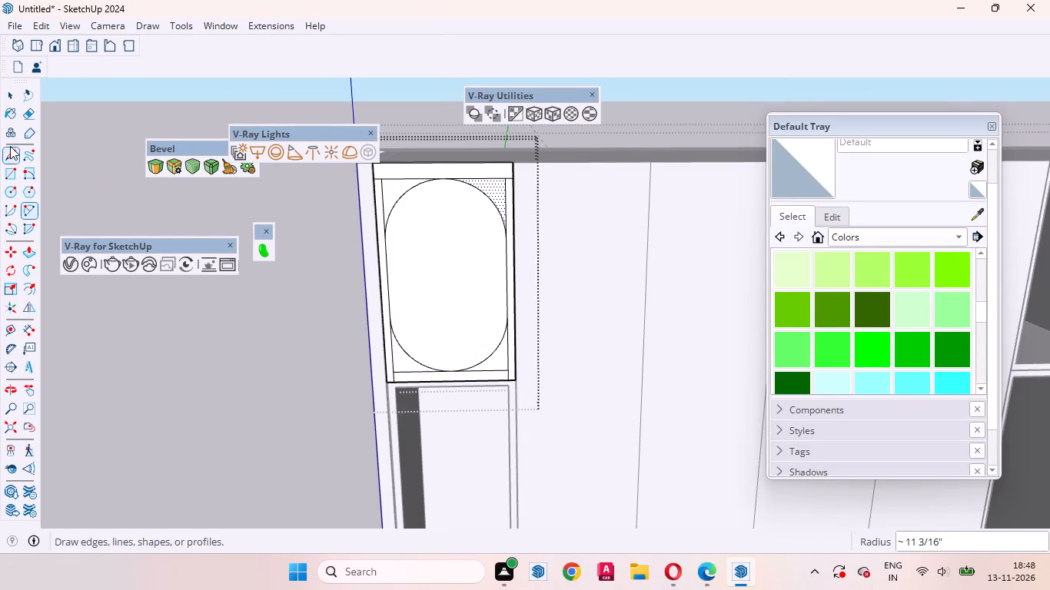
Push/Pull the rounded inner face back about 11/16" through the shutter panel's thickness to cut an opening.
click(10, 98)
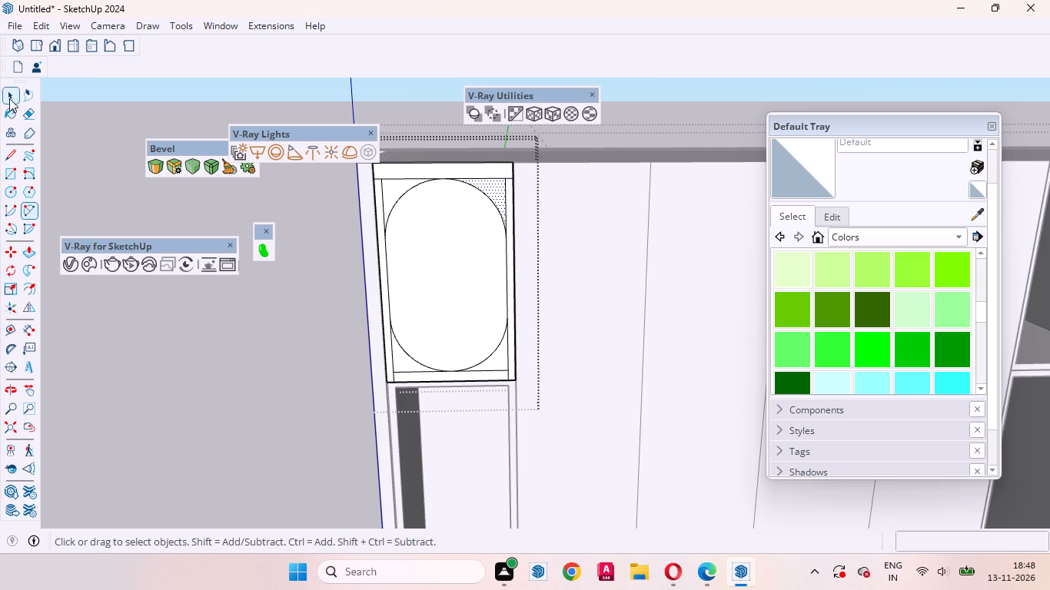
click(426, 287)
key(p)
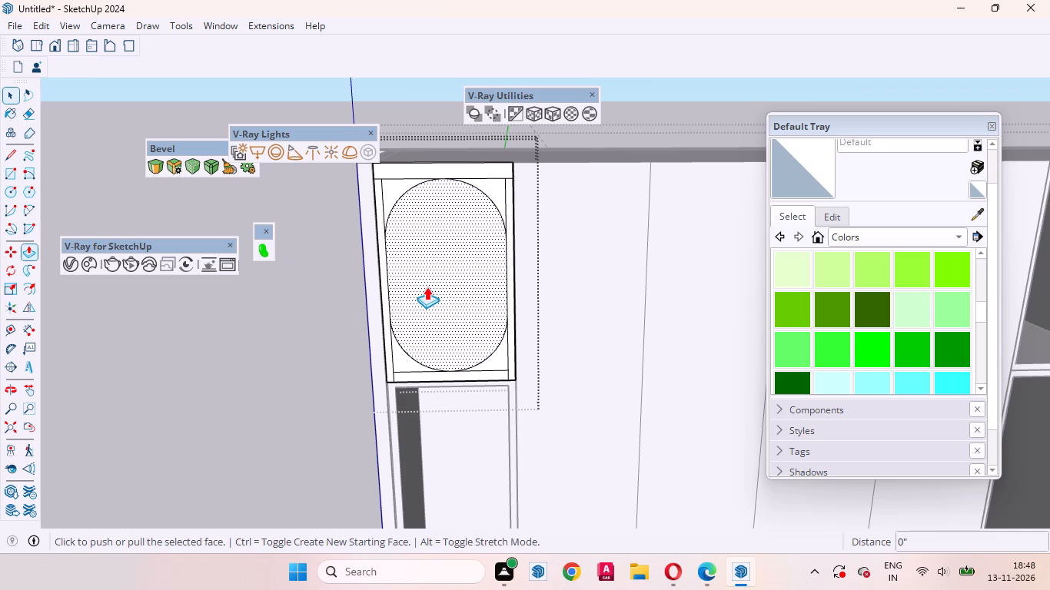
click(427, 287)
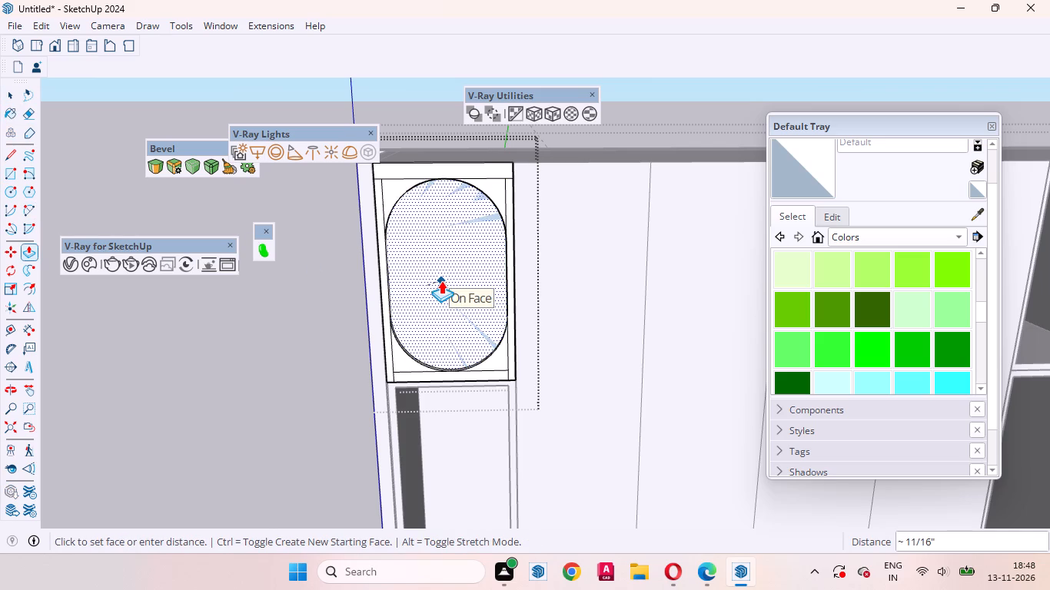
click(441, 280)
scroll(468, 307, down, 8)
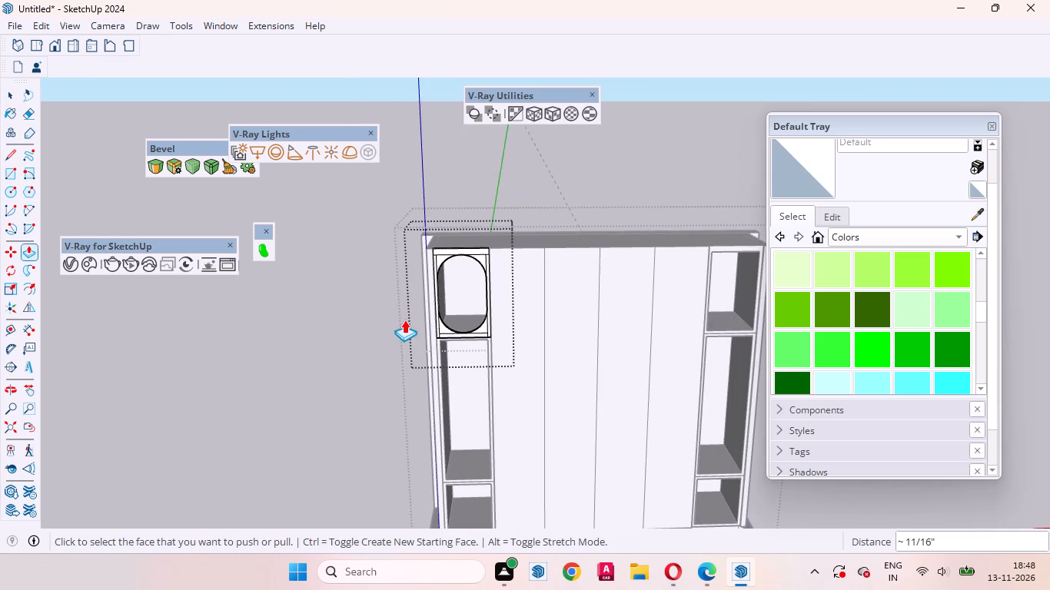
key(space)
Erase the leftover inset border lines at the upper-right corner and along the lower right of the rounded shutter opening.
scroll(316, 296, up, 2)
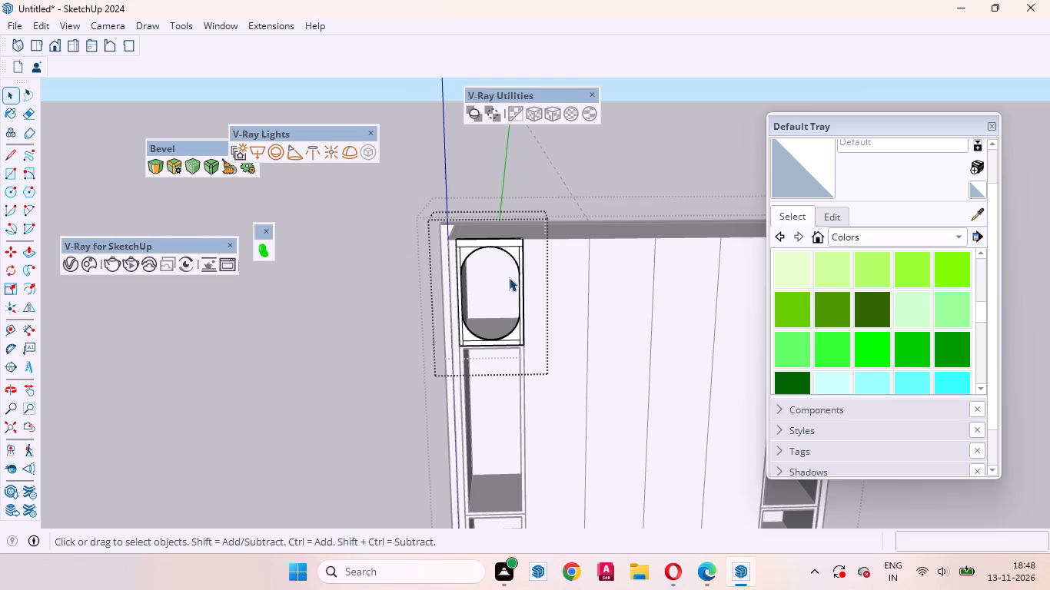
scroll(513, 276, up, 17)
click(497, 224)
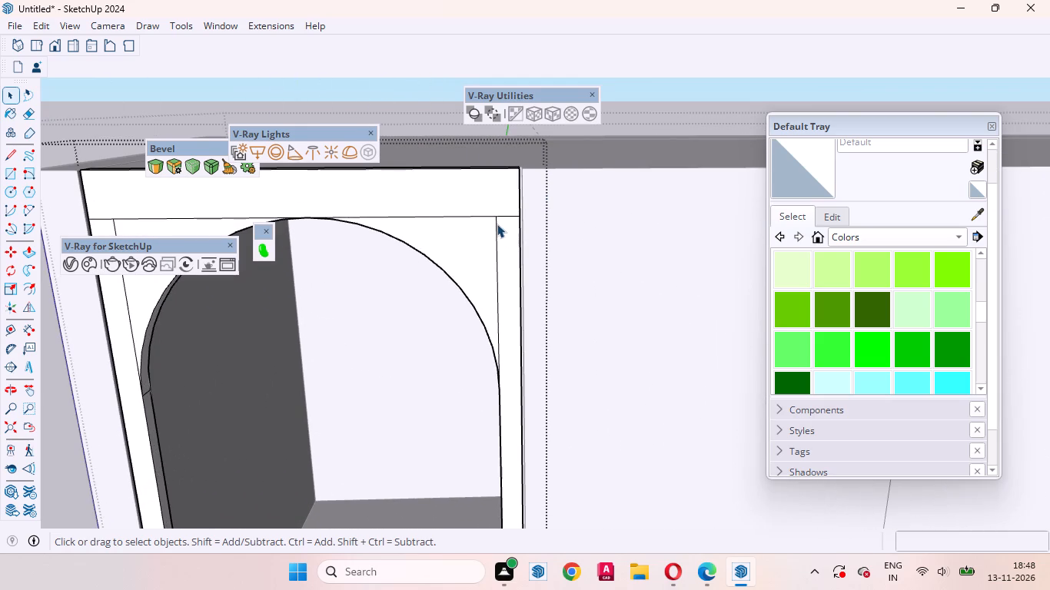
right_click(497, 224)
click(514, 247)
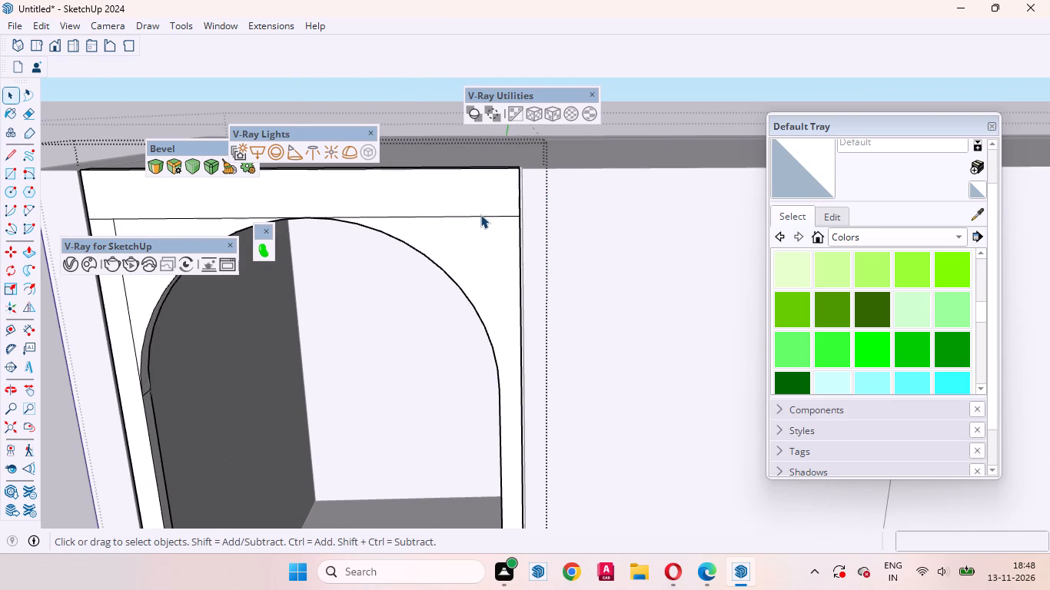
click(480, 216)
right_click(480, 216)
click(513, 245)
scroll(575, 228, down, 12)
scroll(563, 406, up, 8)
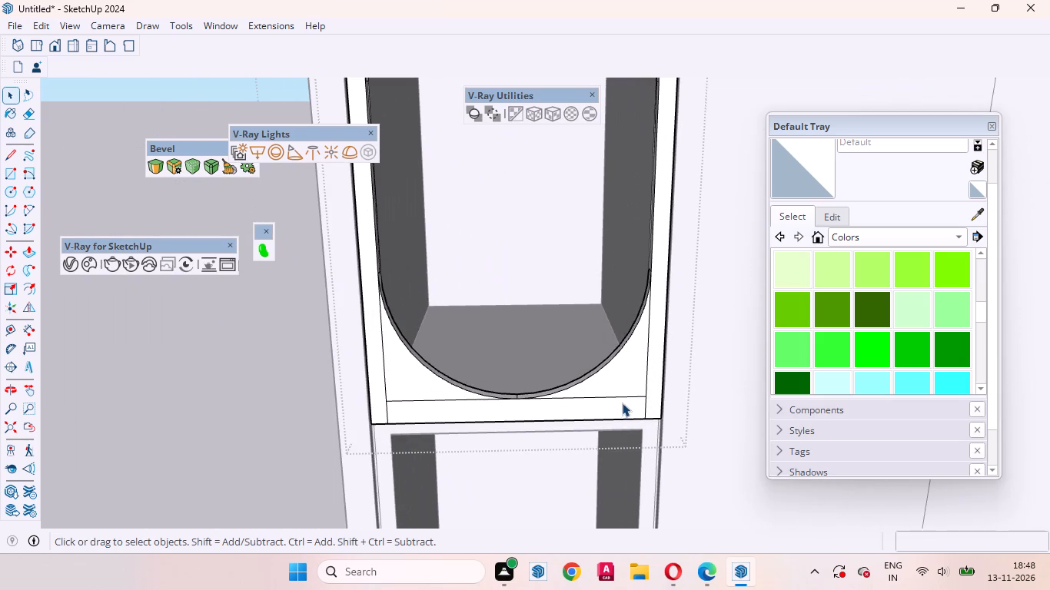
click(621, 396)
right_click(621, 396)
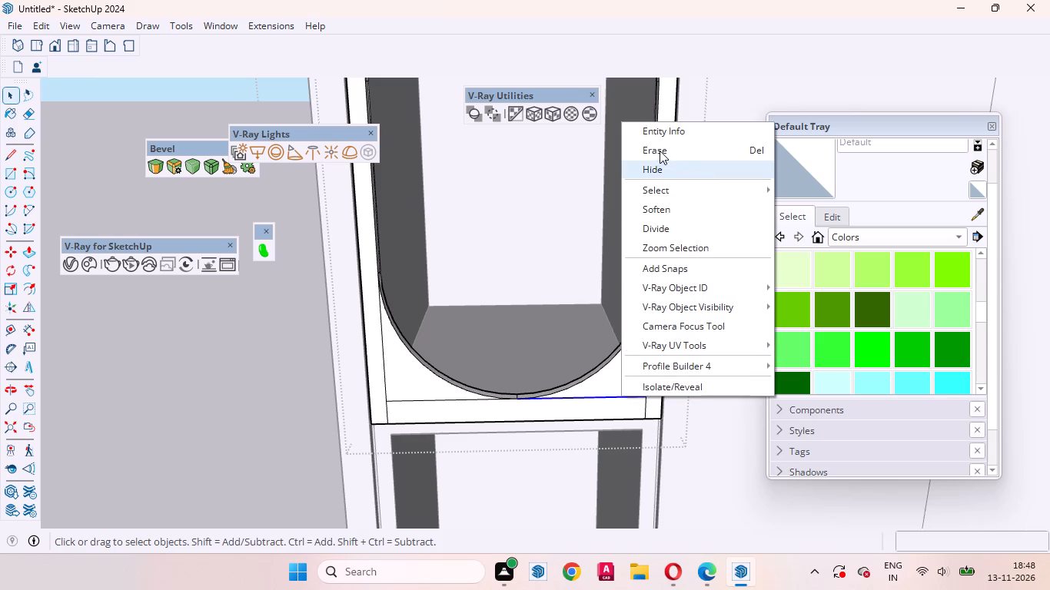
click(660, 151)
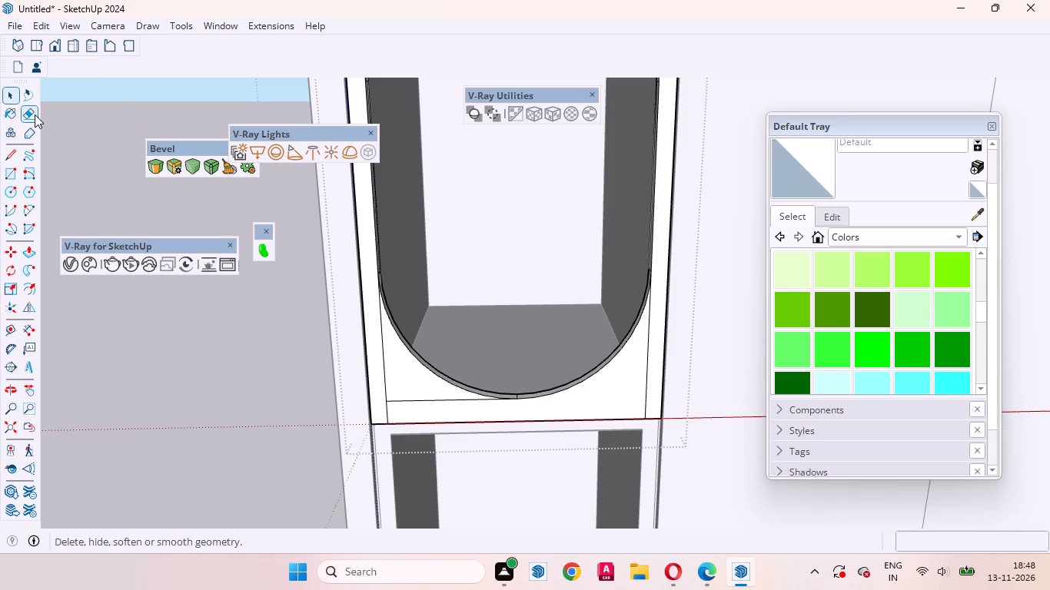
Erase the remaining inset lines around the shutter's lower corners and upper-left corner, then close the shutter group.
click(35, 114)
scroll(253, 389, up, 8)
drag(499, 431, 478, 368)
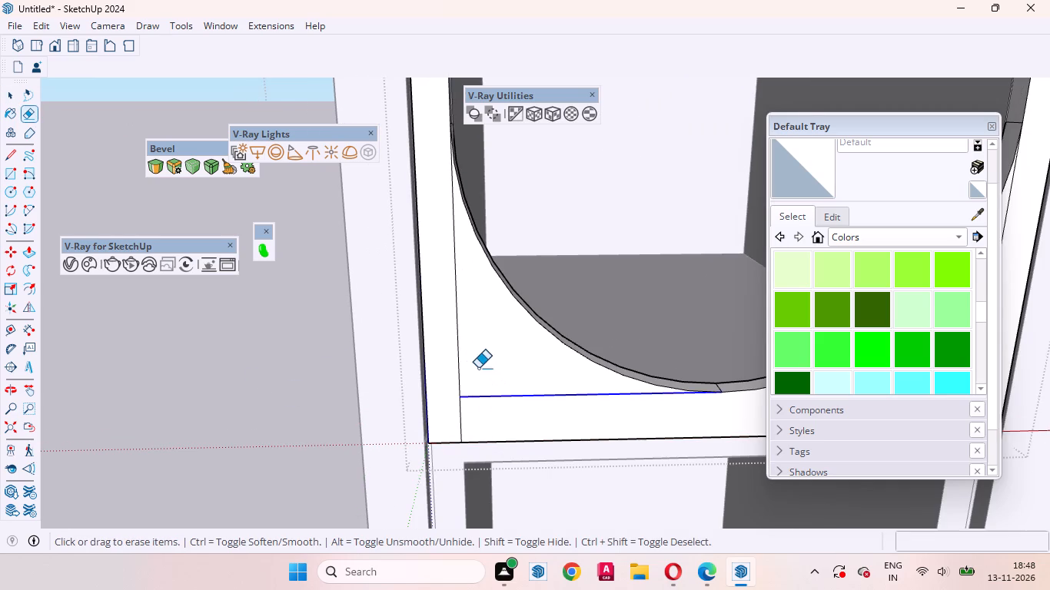
drag(478, 368, 456, 360)
drag(469, 402, 454, 394)
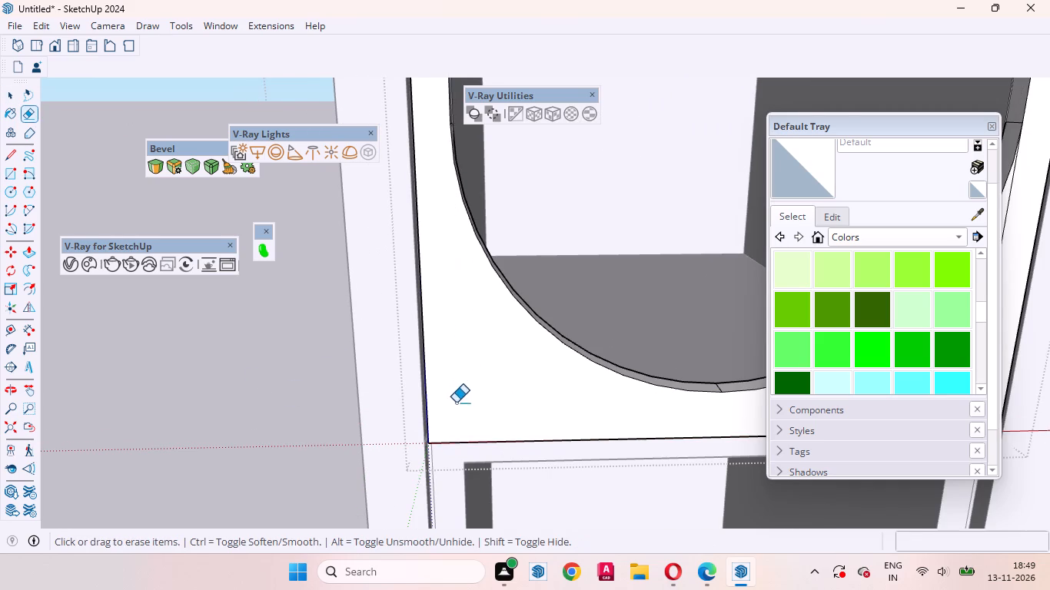
scroll(455, 403, down, 12)
scroll(606, 388, up, 3)
drag(616, 386, 623, 386)
scroll(587, 420, down, 8)
scroll(497, 221, up, 11)
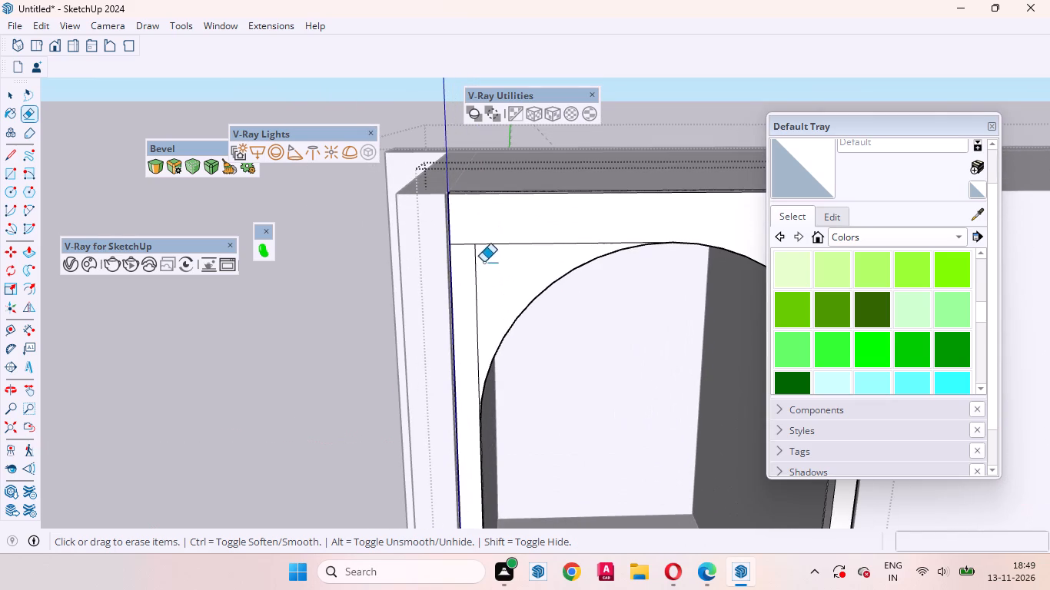
drag(468, 240, 531, 245)
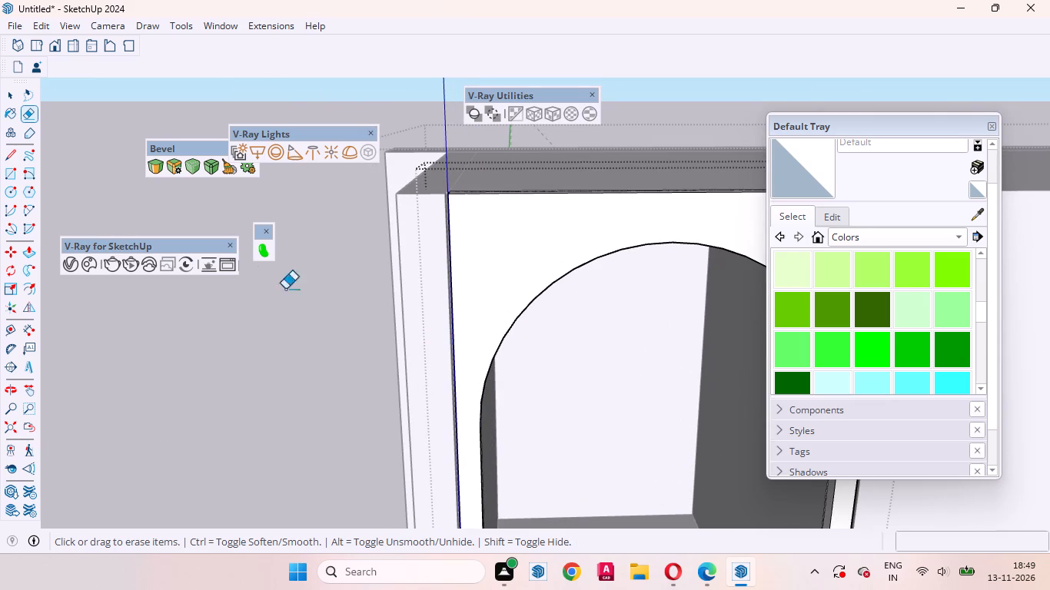
scroll(274, 254, down, 7)
click(11, 93)
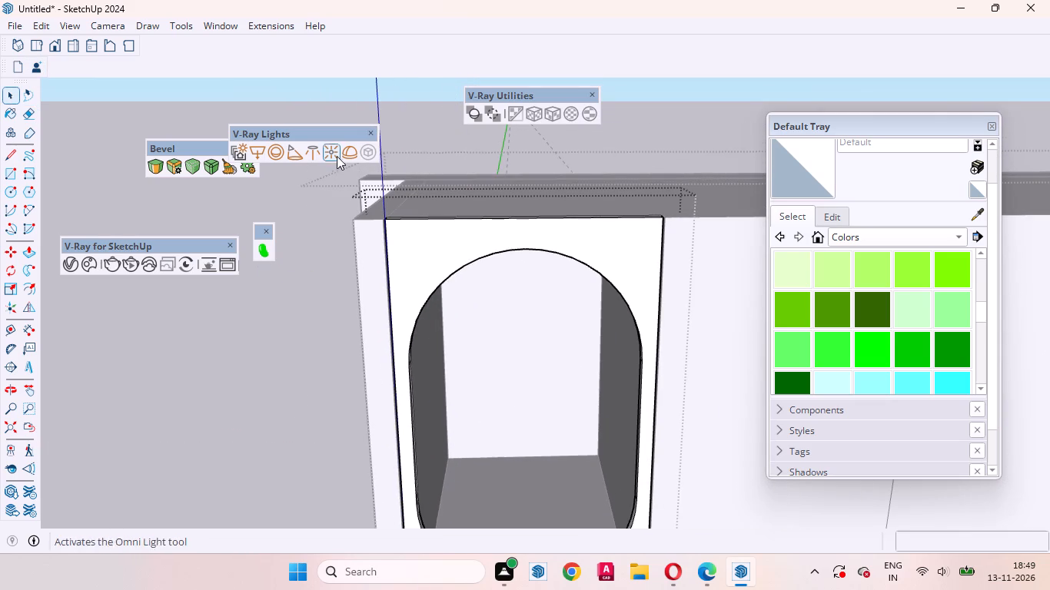
scroll(339, 157, down, 18)
click(284, 380)
scroll(354, 280, down, 4)
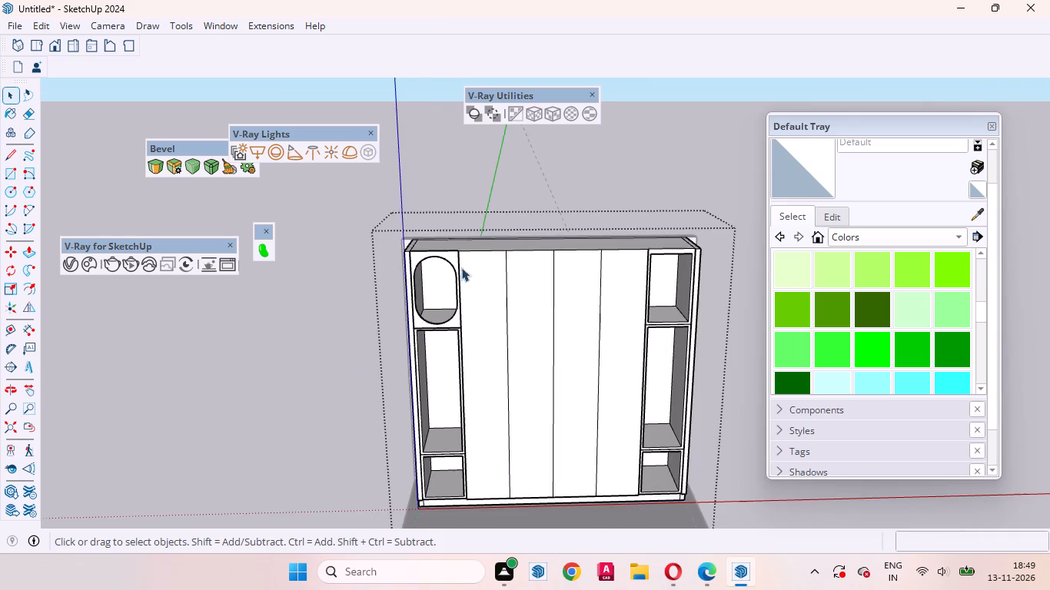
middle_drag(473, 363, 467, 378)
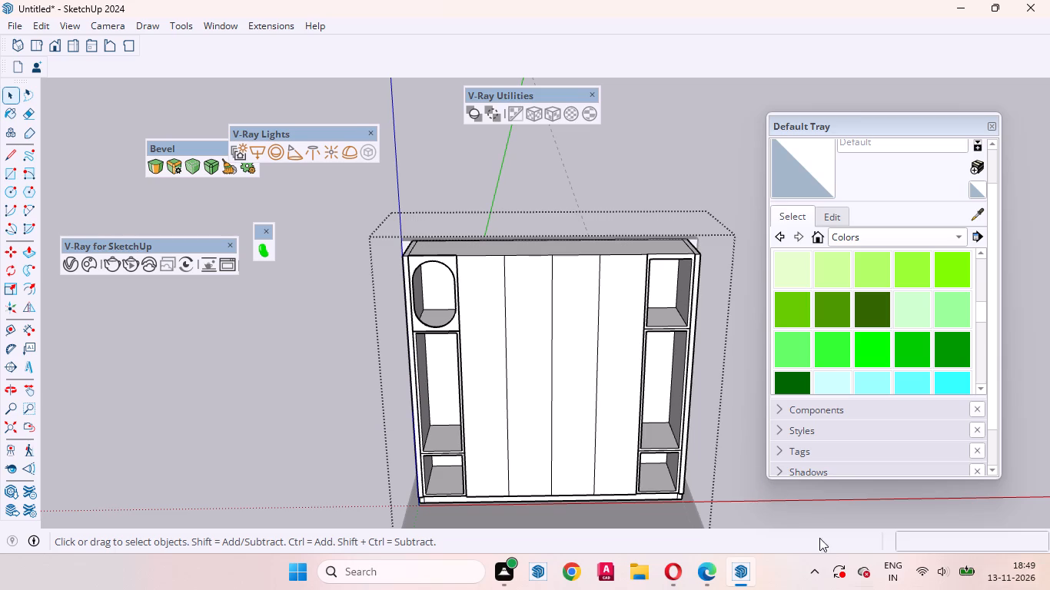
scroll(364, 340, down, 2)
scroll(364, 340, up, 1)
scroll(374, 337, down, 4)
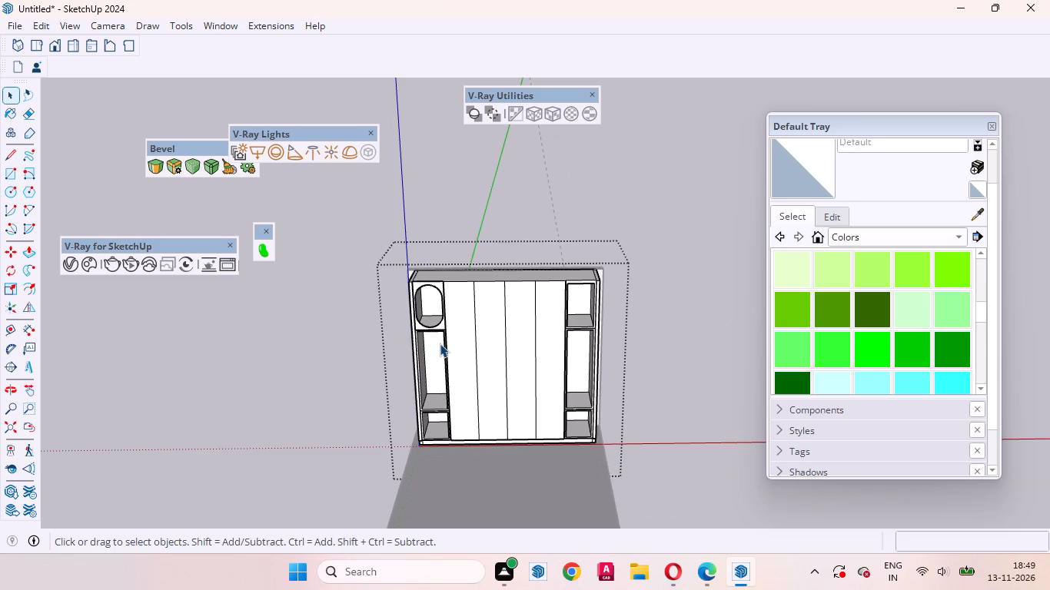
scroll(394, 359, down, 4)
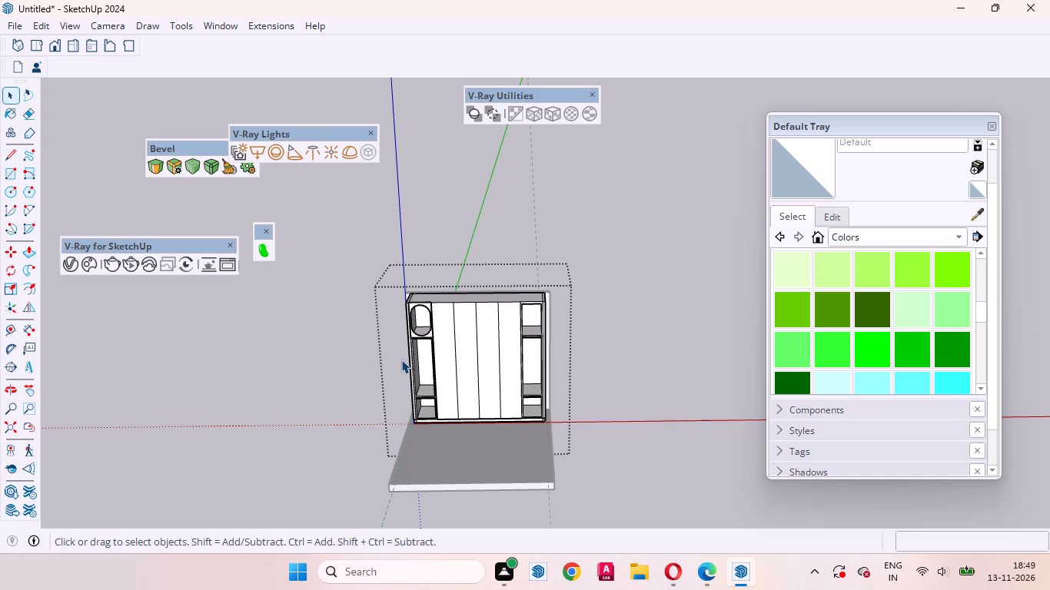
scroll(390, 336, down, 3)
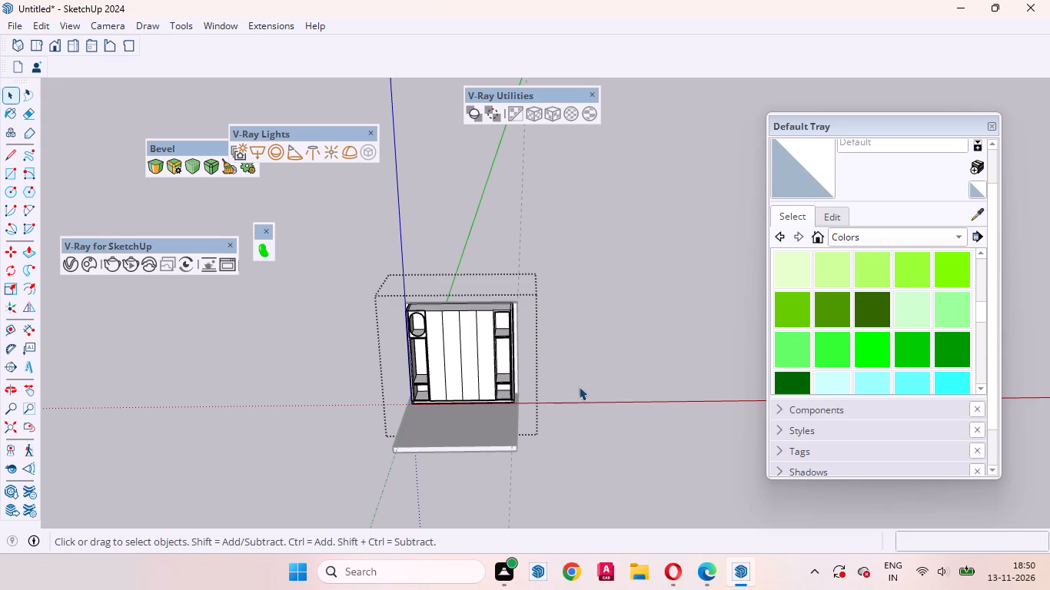
In a new group, draw a rectangle about 4' 5 1/2" by 1' 5 13/16" over the left column's middle compartment frame.
right_click(595, 370)
click(639, 428)
scroll(407, 365, up, 6)
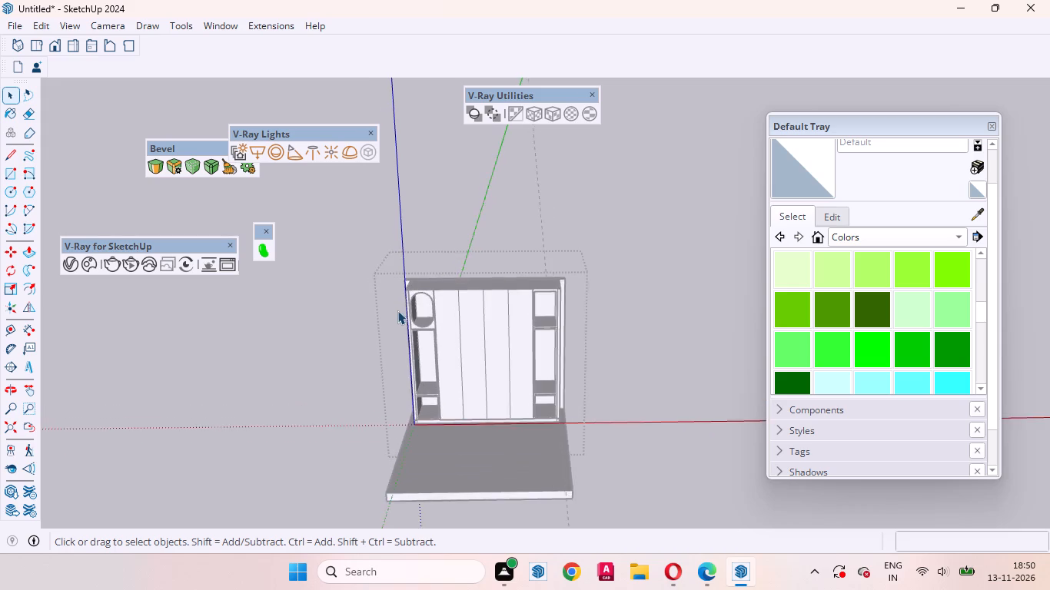
scroll(397, 310, up, 20)
scroll(397, 310, up, 1)
middle_drag(426, 380, 409, 269)
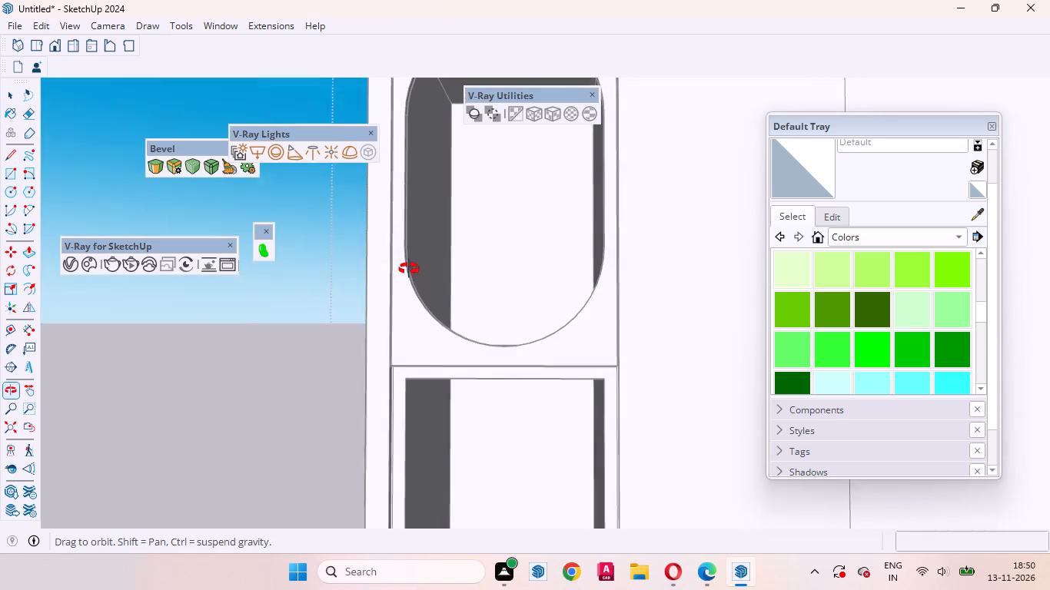
middle_drag(409, 269, 407, 266)
scroll(553, 376, up, 11)
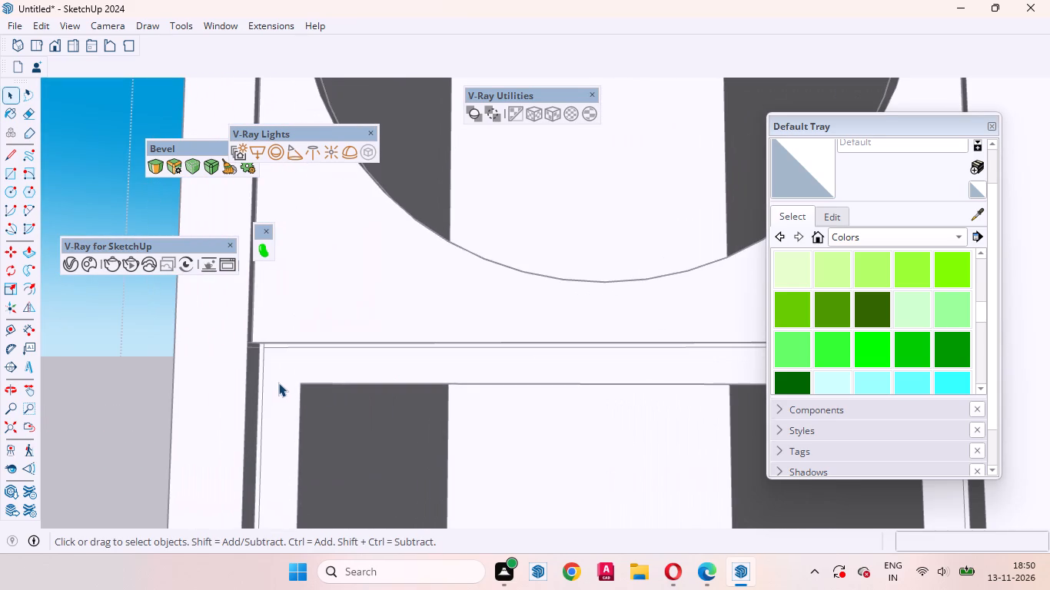
key(r)
scroll(261, 359, up, 6)
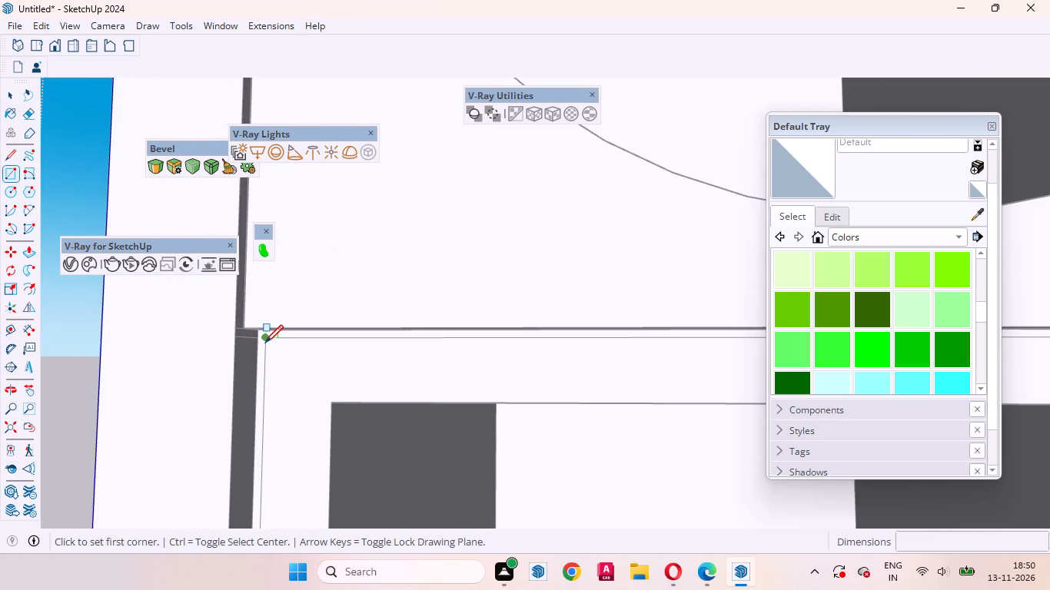
click(266, 341)
scroll(279, 380, down, 20)
scroll(279, 380, down, 1)
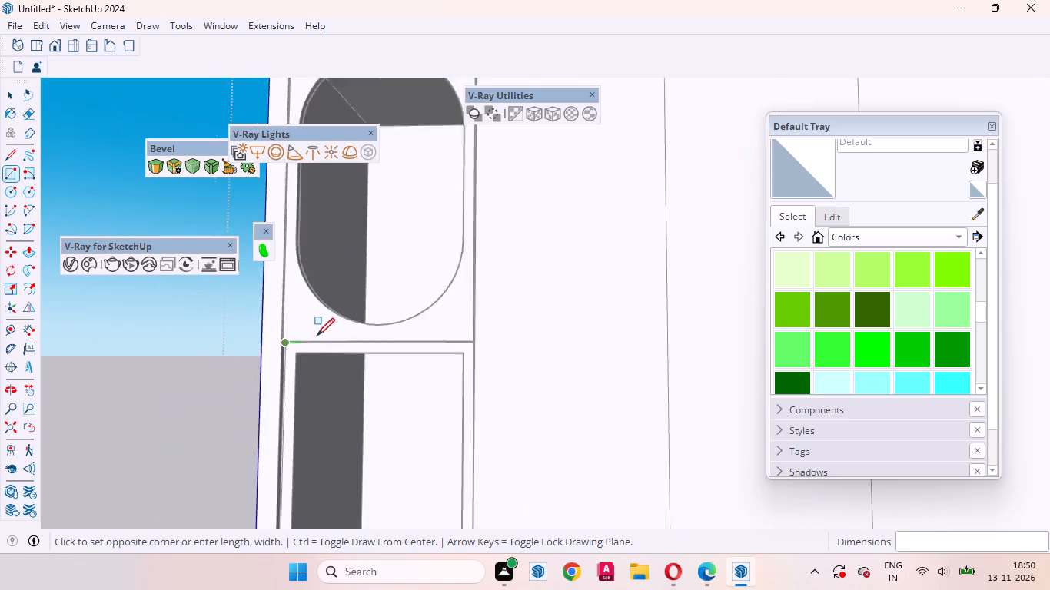
scroll(317, 336, down, 16)
scroll(357, 452, up, 11)
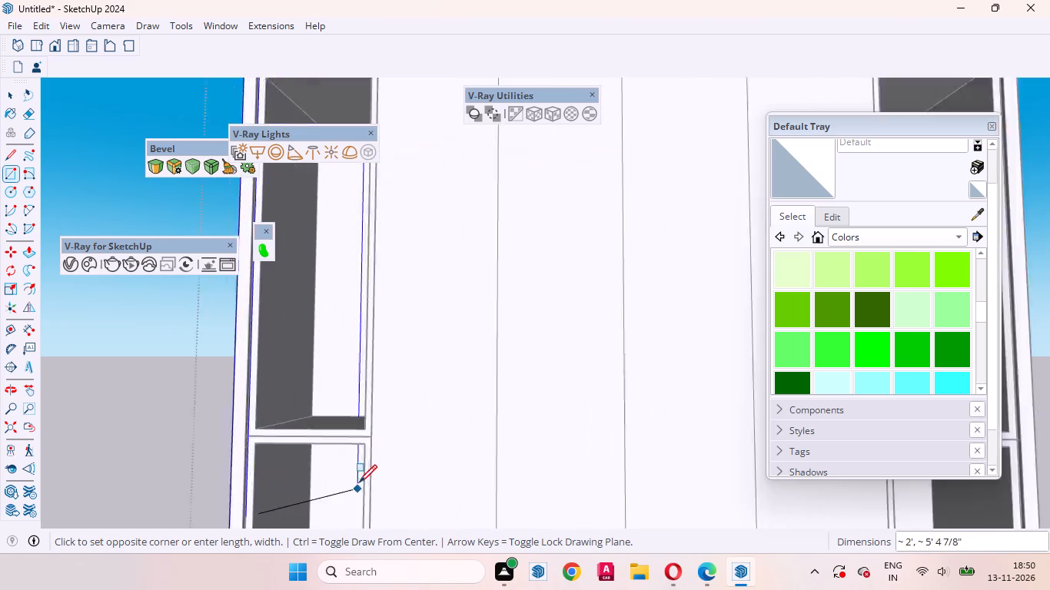
scroll(359, 482, up, 10)
scroll(397, 352, up, 9)
middle_drag(384, 363, 407, 375)
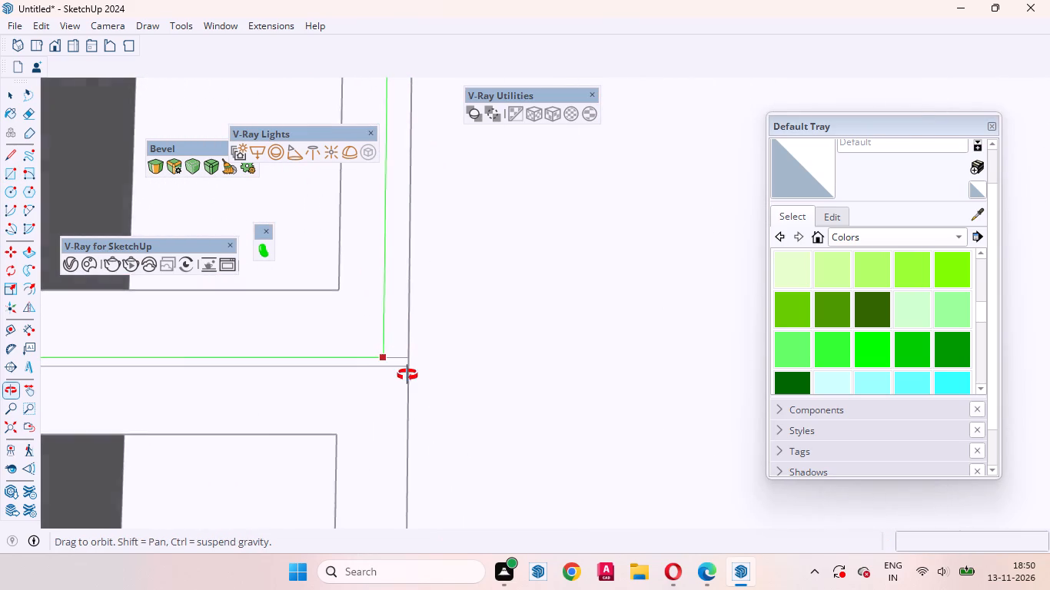
middle_drag(407, 375, 456, 403)
scroll(407, 368, up, 3)
click(414, 354)
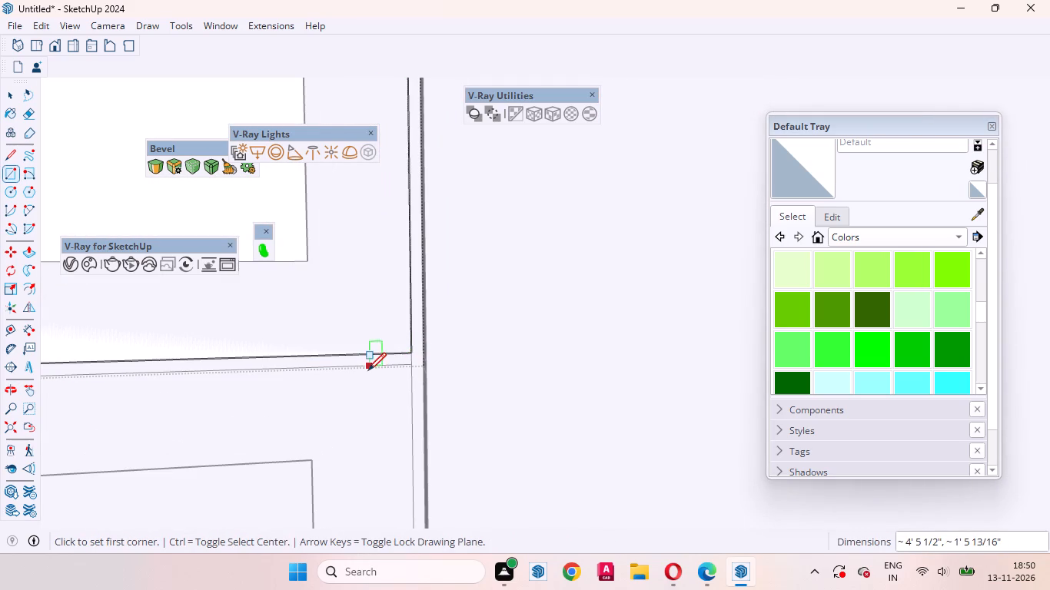
Push/Pull the new rectangle outward to give the middle shutter panel its thickness.
key(p)
click(364, 318)
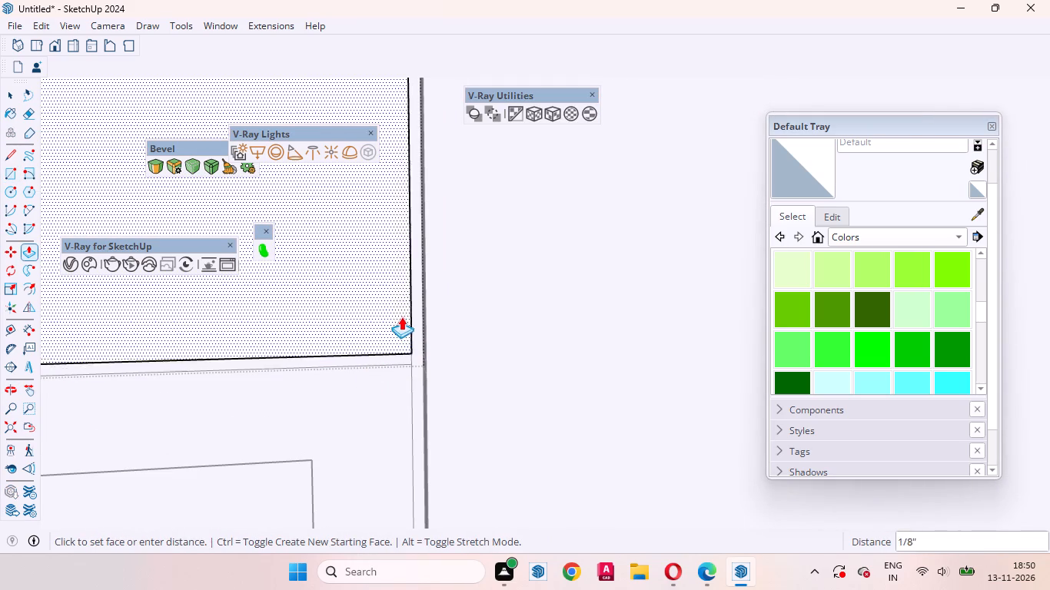
click(481, 303)
key(space)
Place vertical guides 1" inside the left and right edges of the middle shutter panel.
scroll(522, 437, down, 7)
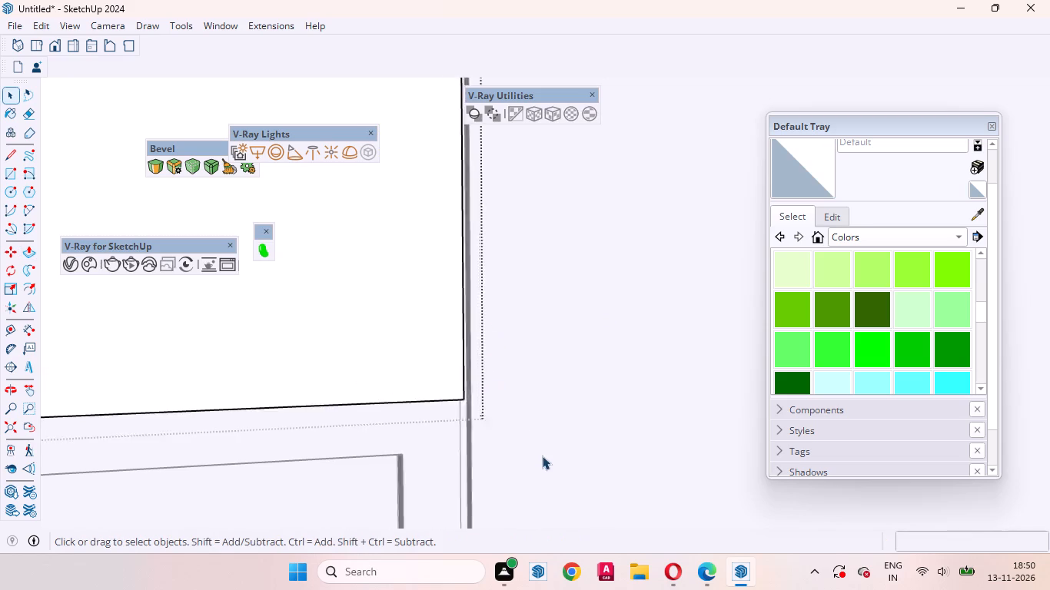
scroll(542, 456, down, 20)
scroll(542, 456, down, 1)
scroll(501, 441, up, 1)
scroll(501, 442, down, 12)
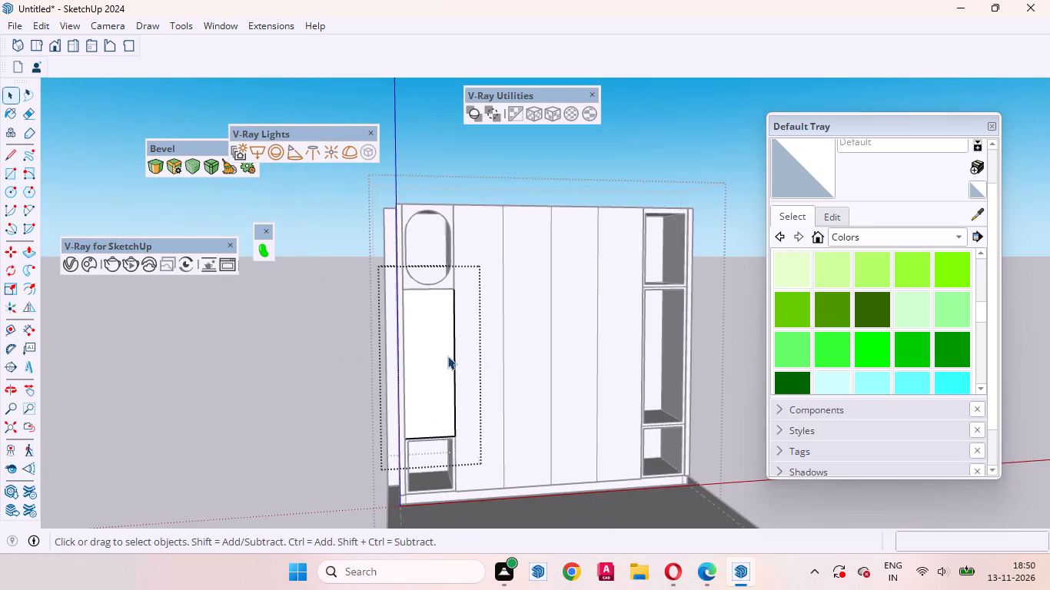
middle_drag(447, 356, 424, 363)
key(t)
scroll(387, 340, up, 2)
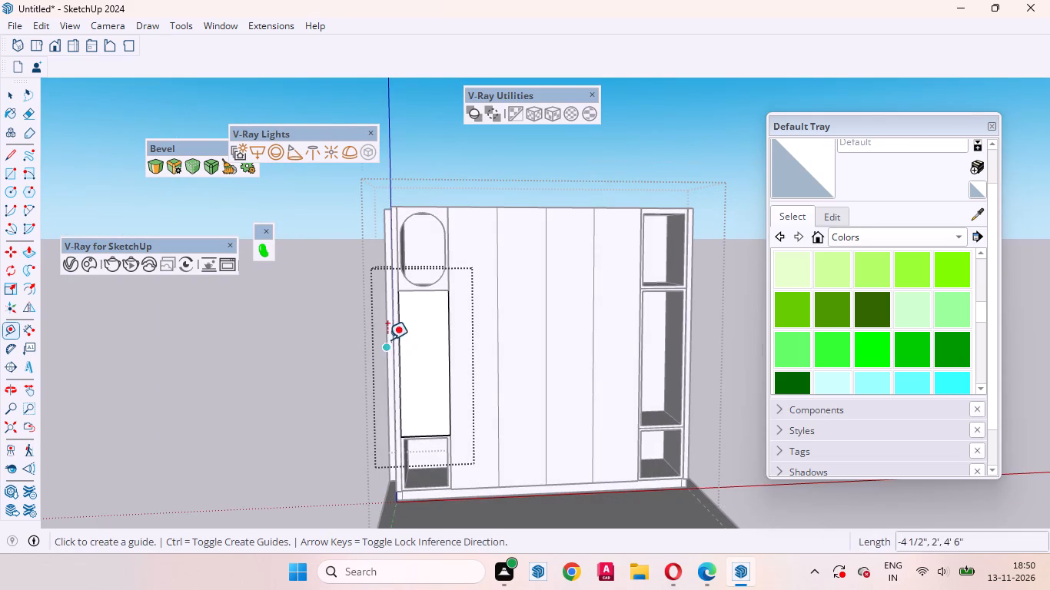
scroll(387, 340, up, 15)
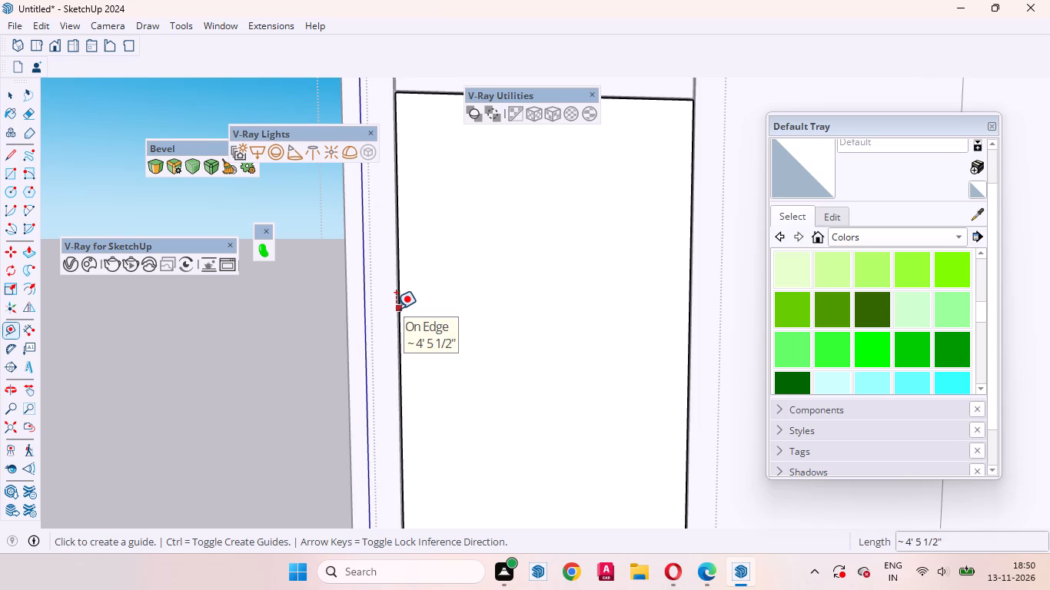
click(400, 292)
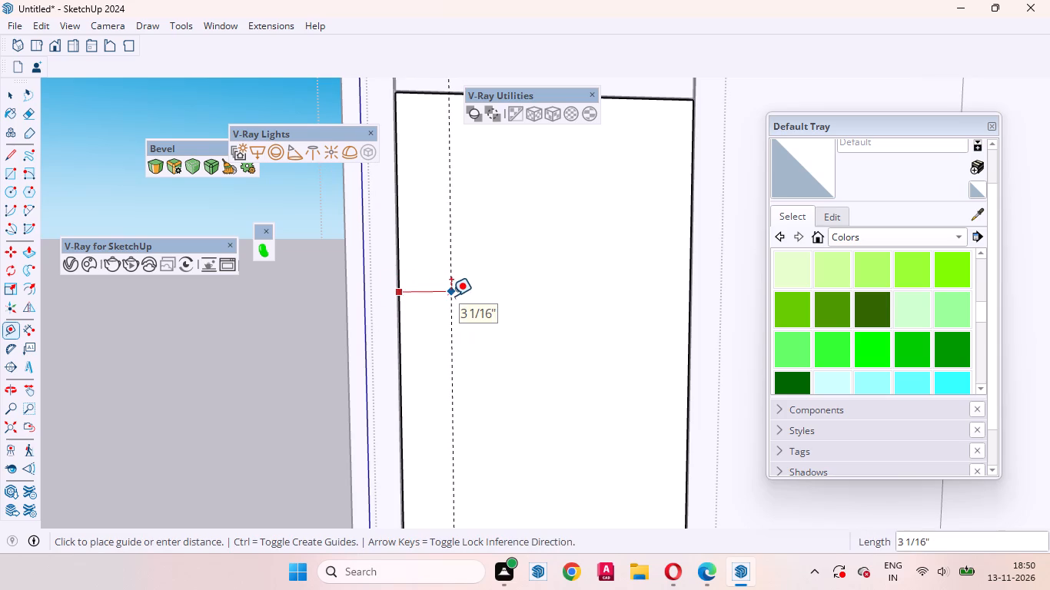
key(1)
key(Return)
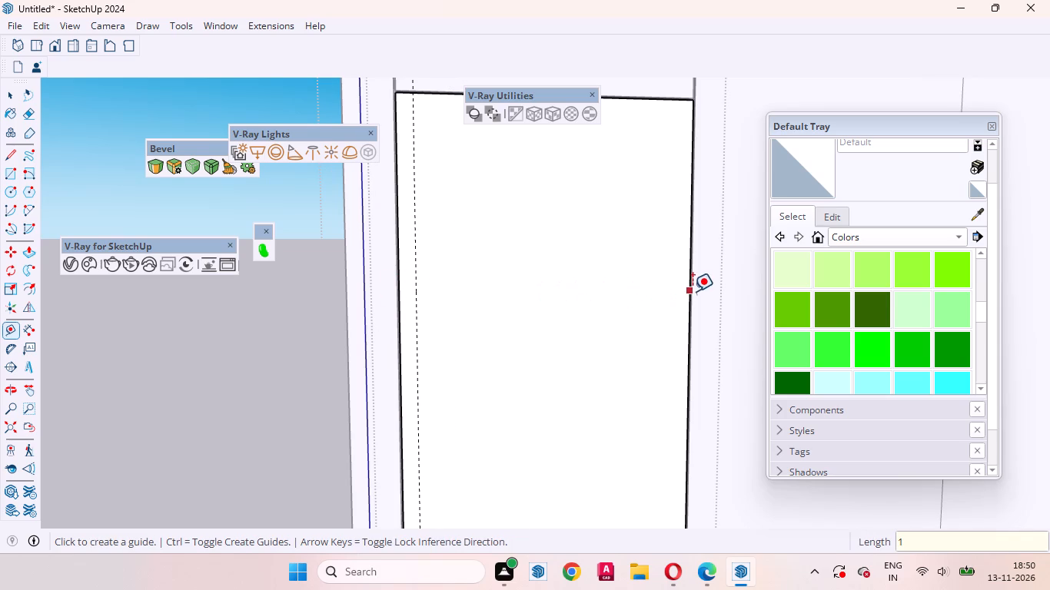
click(692, 288)
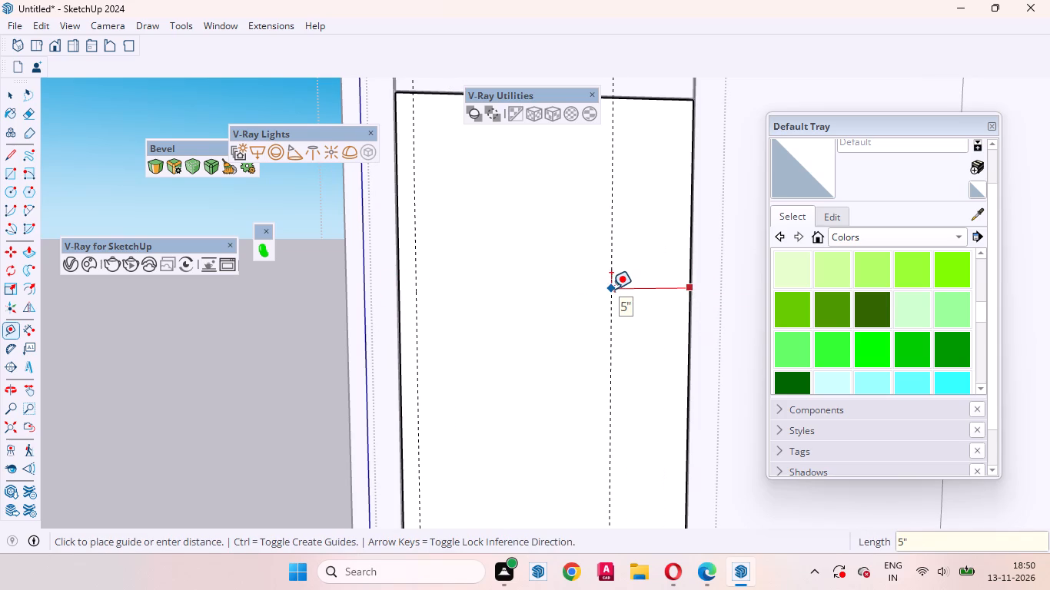
key(1)
key(Return)
Place a horizontal guide 1.5" below the top edge of the middle shutter panel.
scroll(605, 388, down, 9)
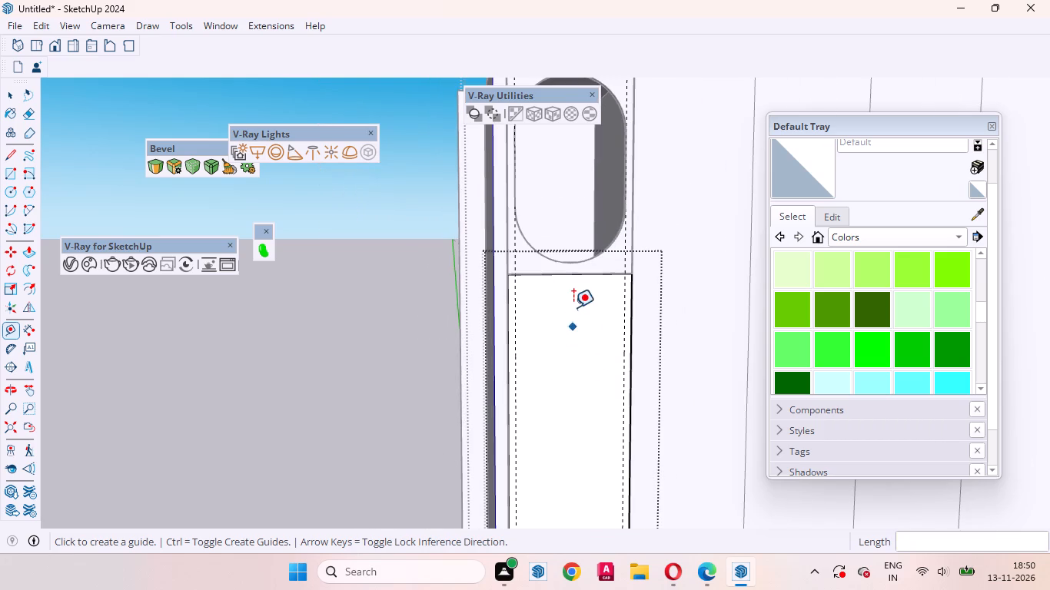
middle_drag(573, 315, 540, 344)
scroll(543, 323, up, 9)
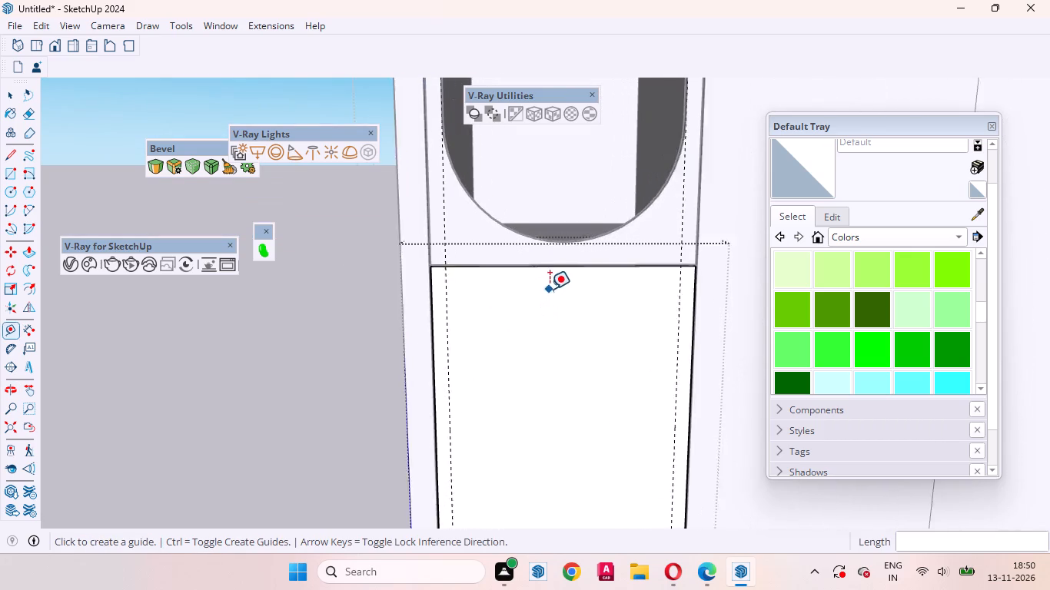
scroll(553, 268, up, 6)
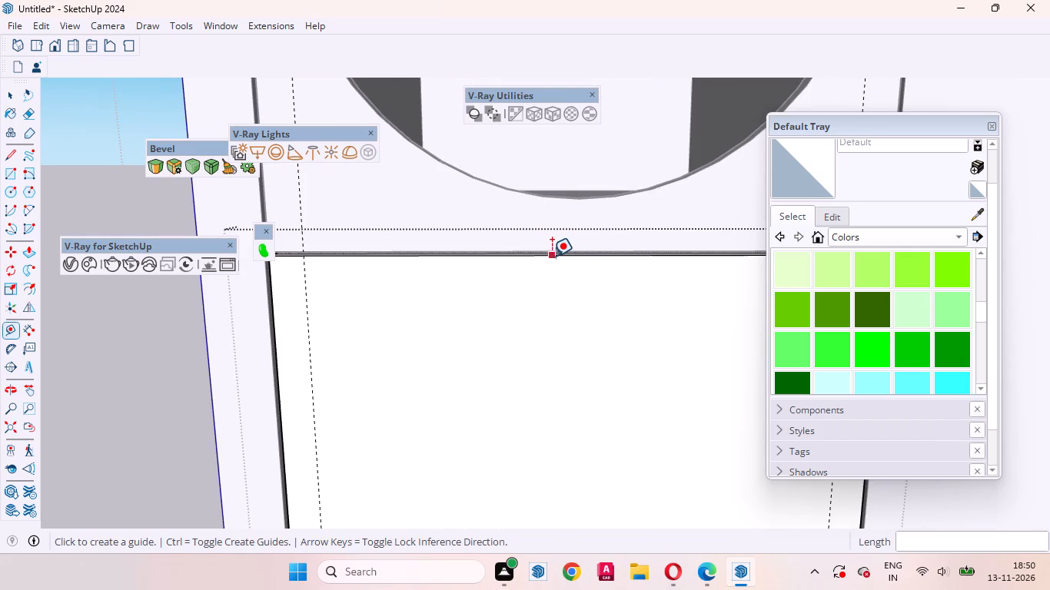
scroll(552, 257, up, 4)
click(552, 257)
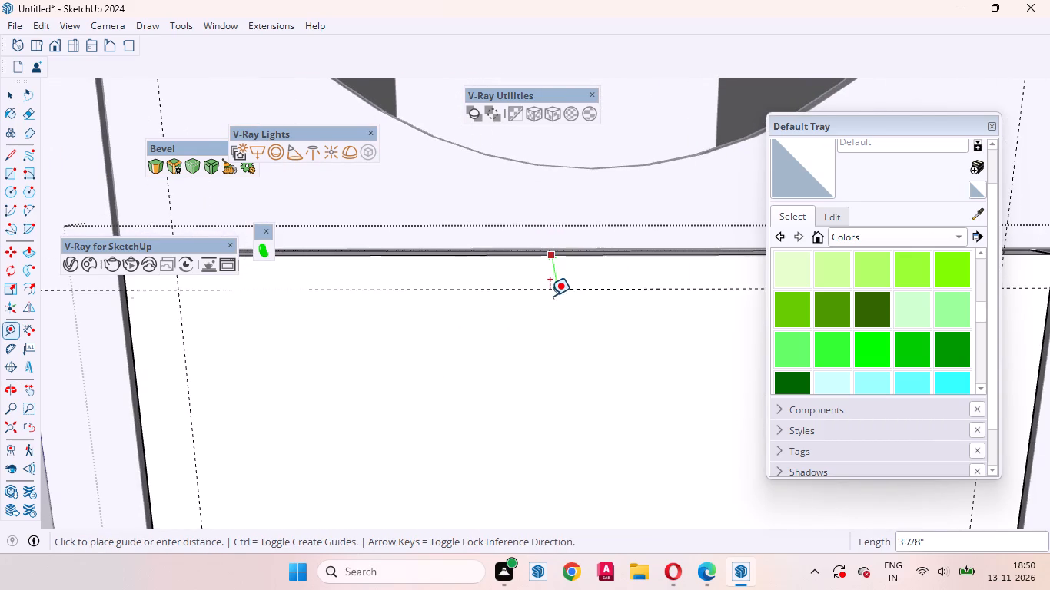
key(1)
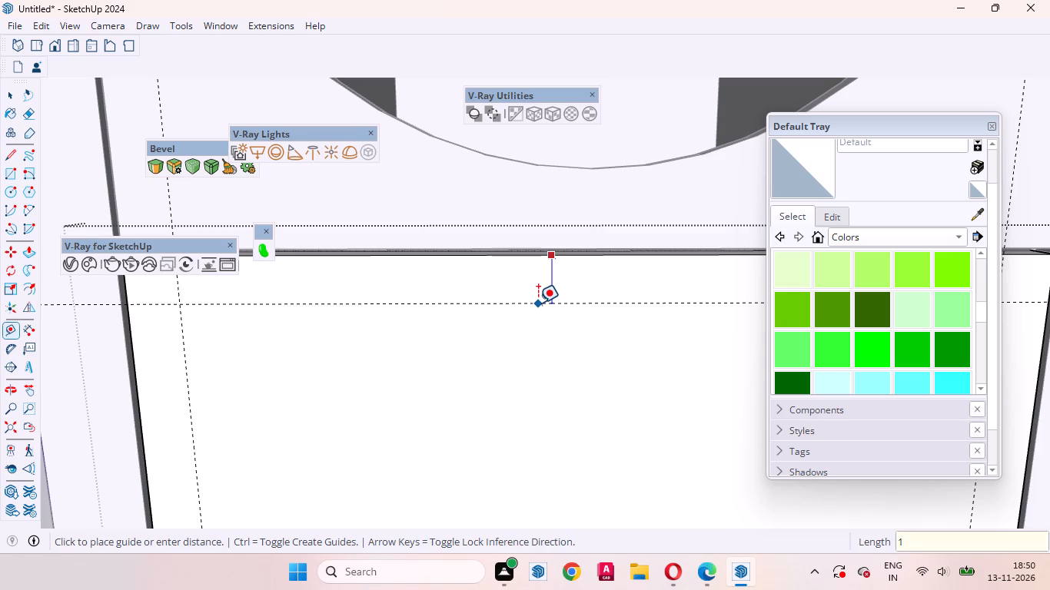
text(.5)
key(Return)
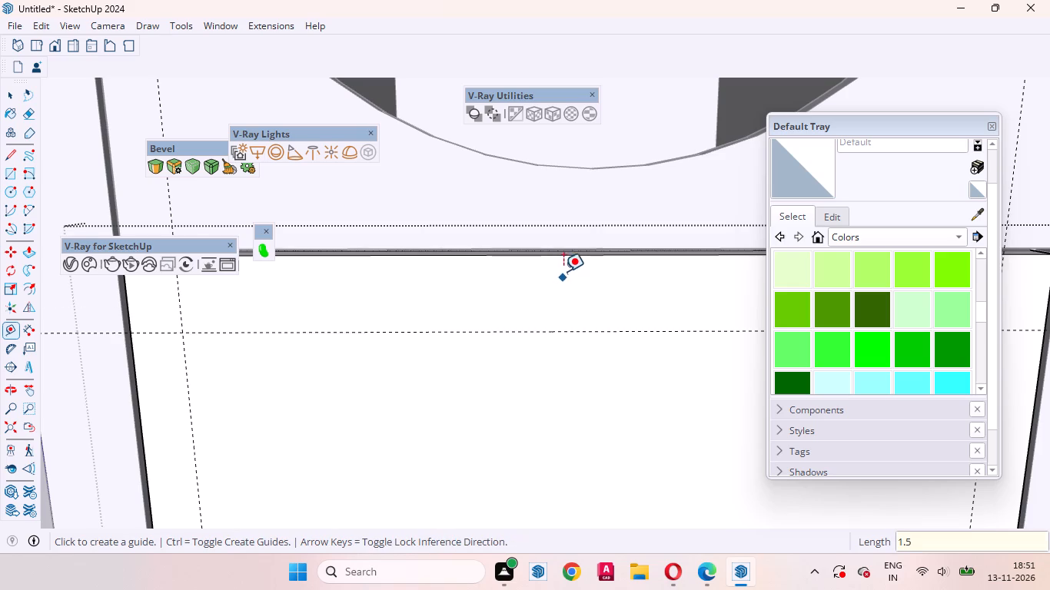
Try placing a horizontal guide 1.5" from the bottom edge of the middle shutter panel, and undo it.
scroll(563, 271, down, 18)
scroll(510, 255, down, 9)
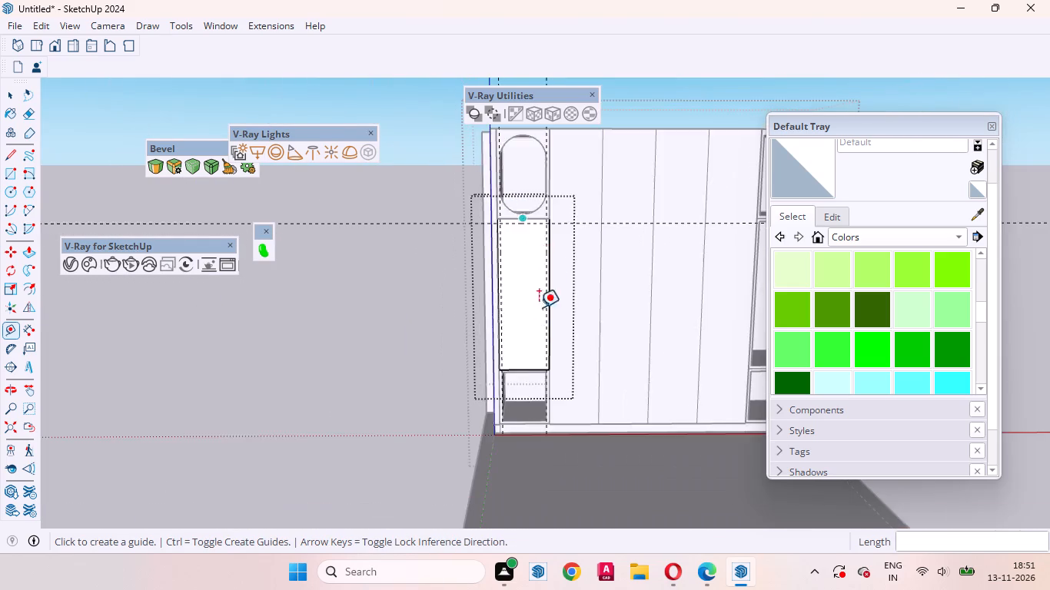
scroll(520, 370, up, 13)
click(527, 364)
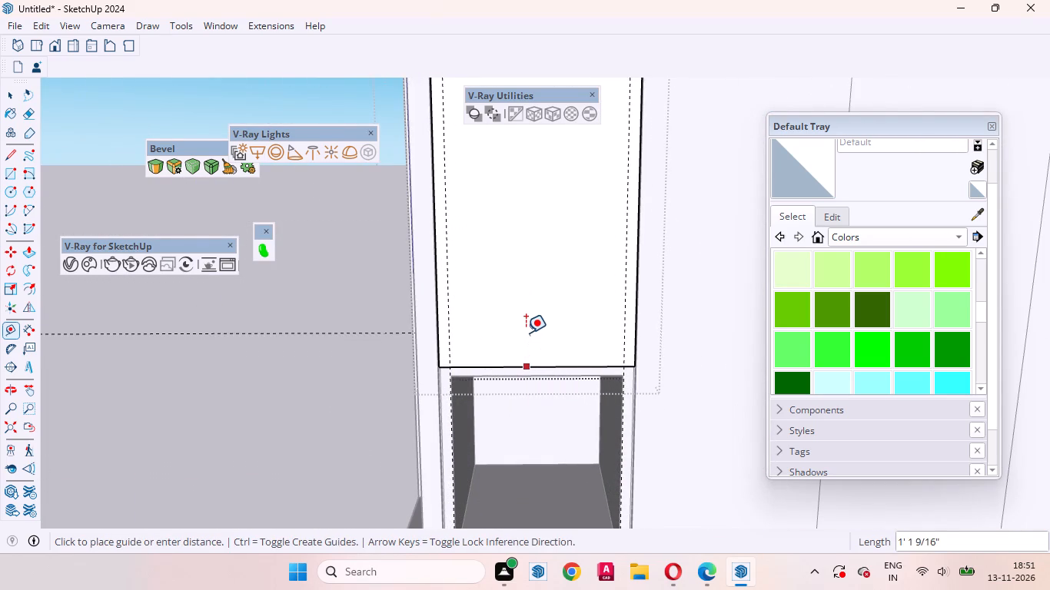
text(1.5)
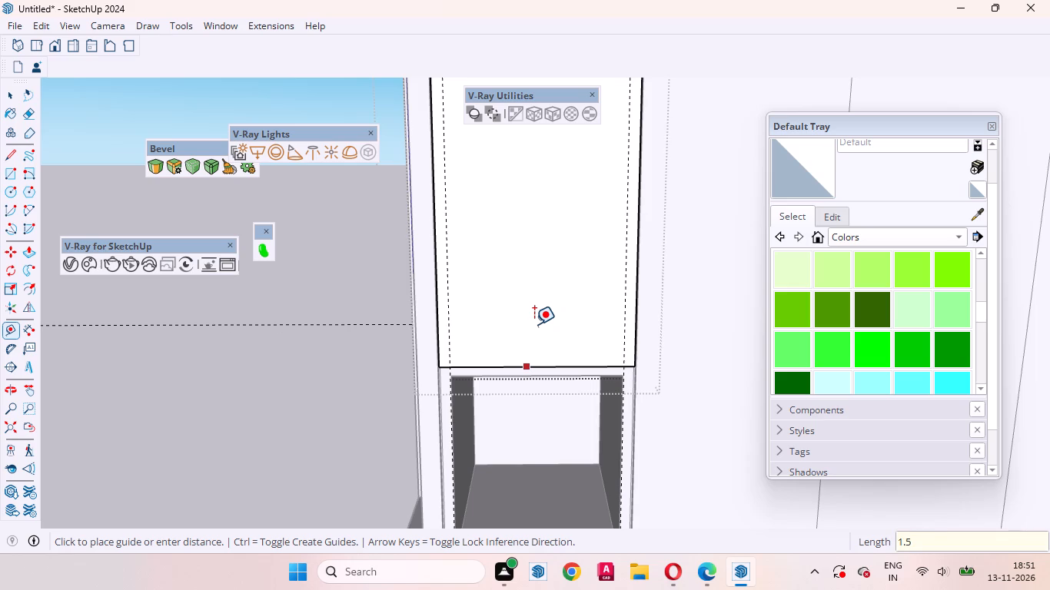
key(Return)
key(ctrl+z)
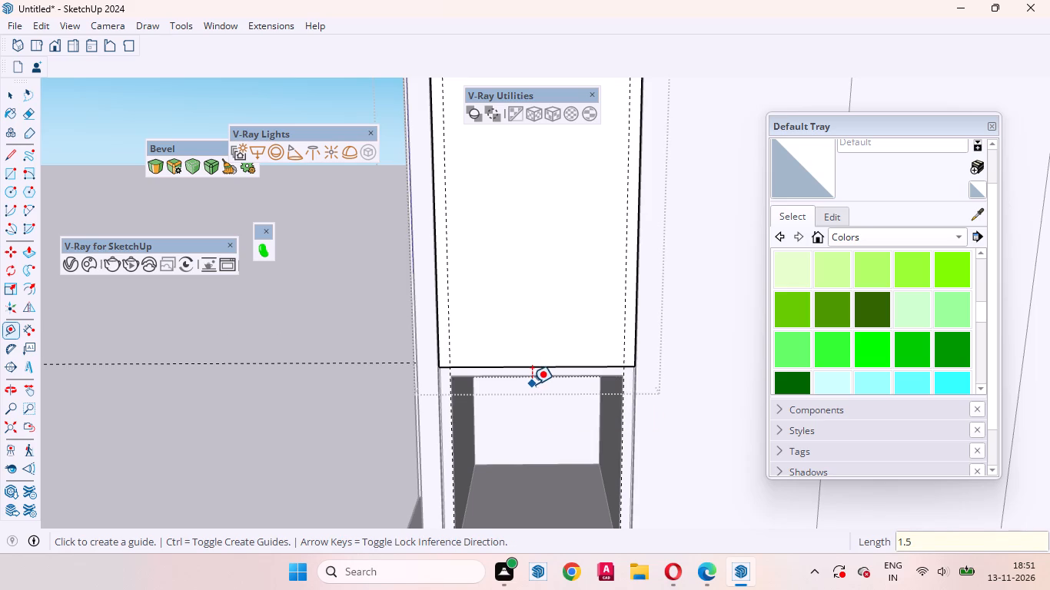
Place a horizontal guide 1.5" above the middle shutter panel's bottom edge, locked to the vertical direction.
click(555, 364)
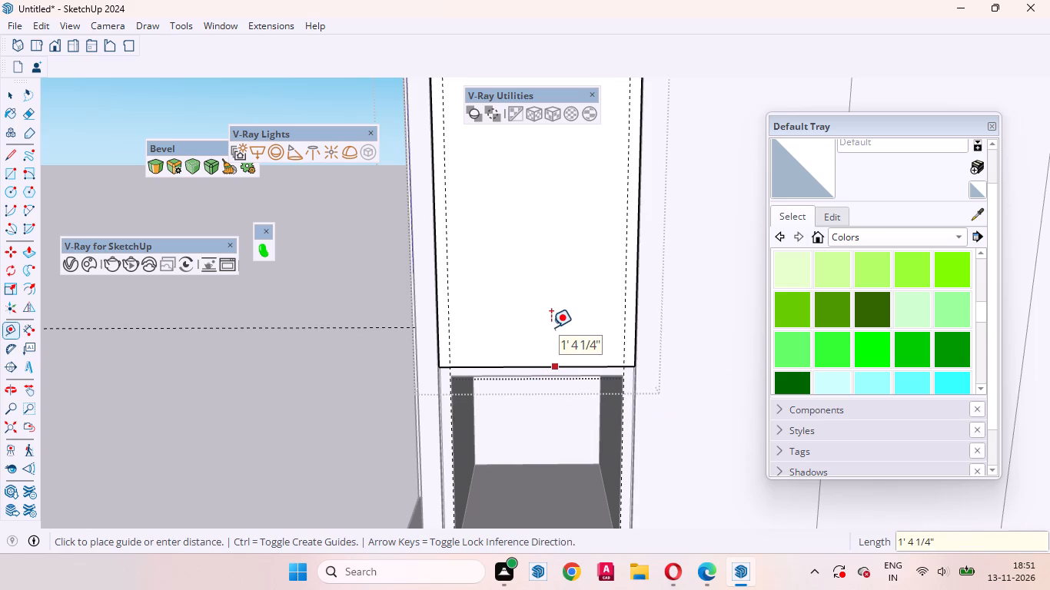
key(Up)
text(1.5)
key(Return)
key(space)
Draw a rectangle about 1' 3 13/16" by 4' 2 1/2" between the guide intersections on the middle shutter panel.
scroll(547, 398, up, 1)
scroll(547, 407, down, 13)
click(532, 336)
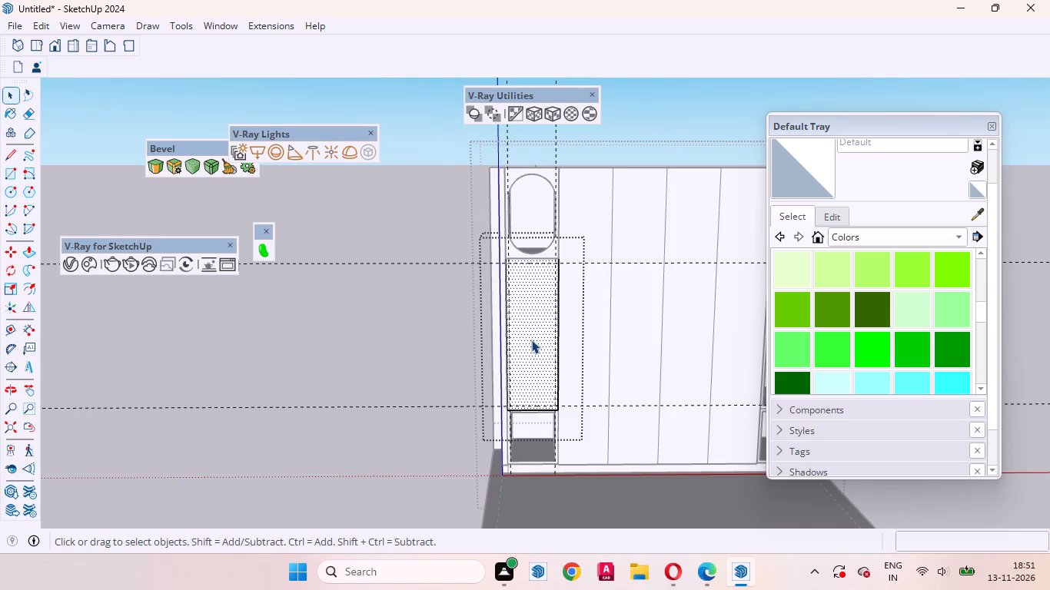
key(r)
scroll(531, 326, up, 4)
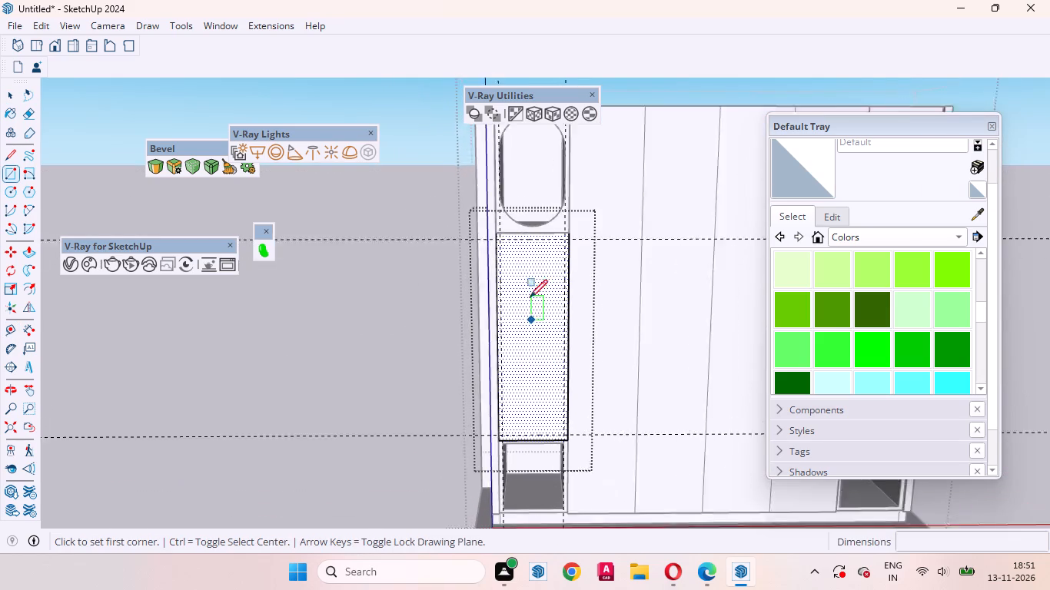
click(498, 234)
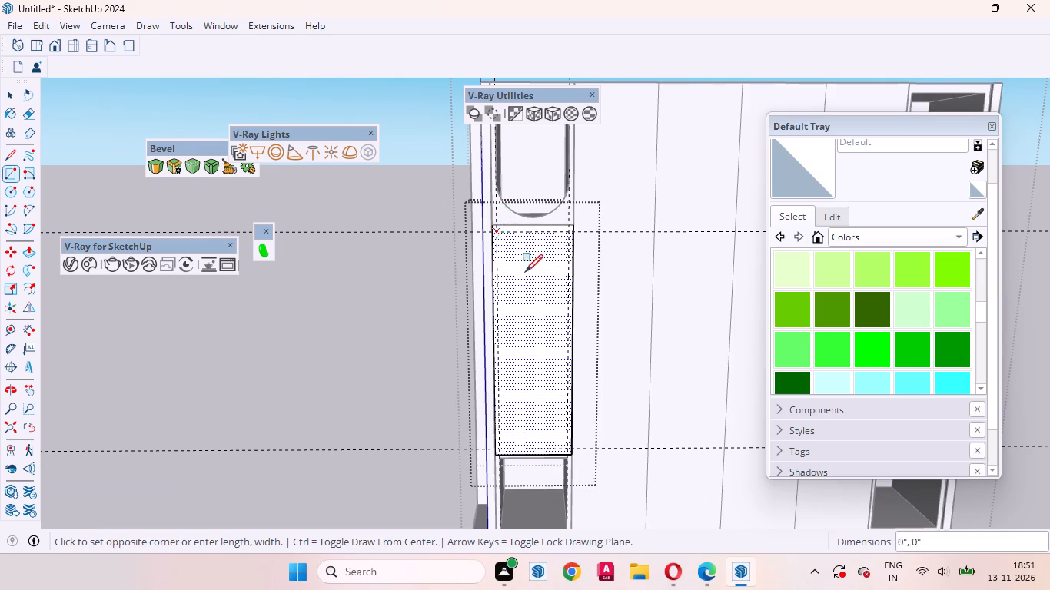
click(566, 446)
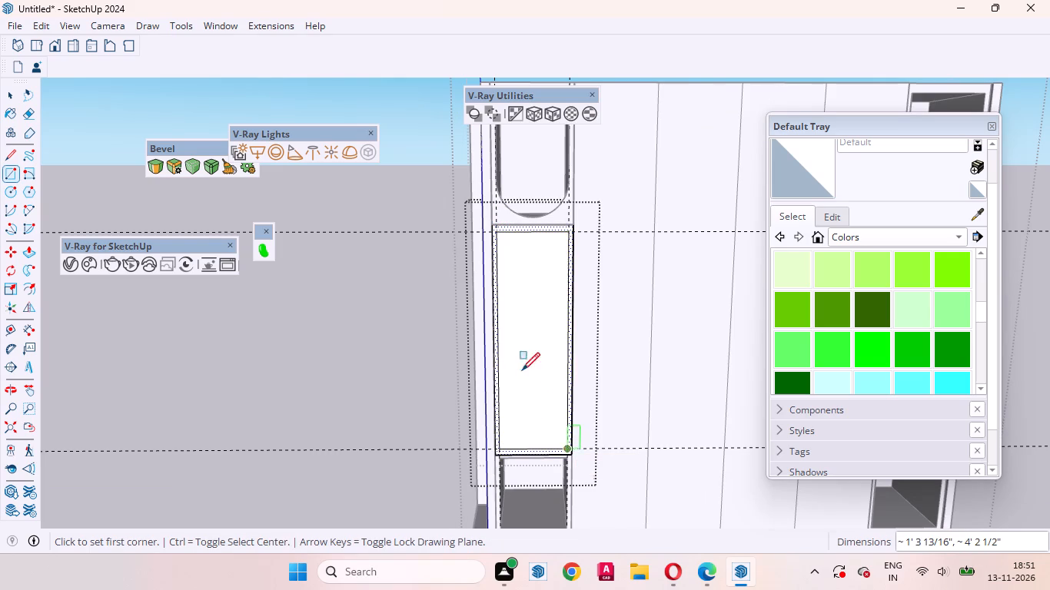
key(space)
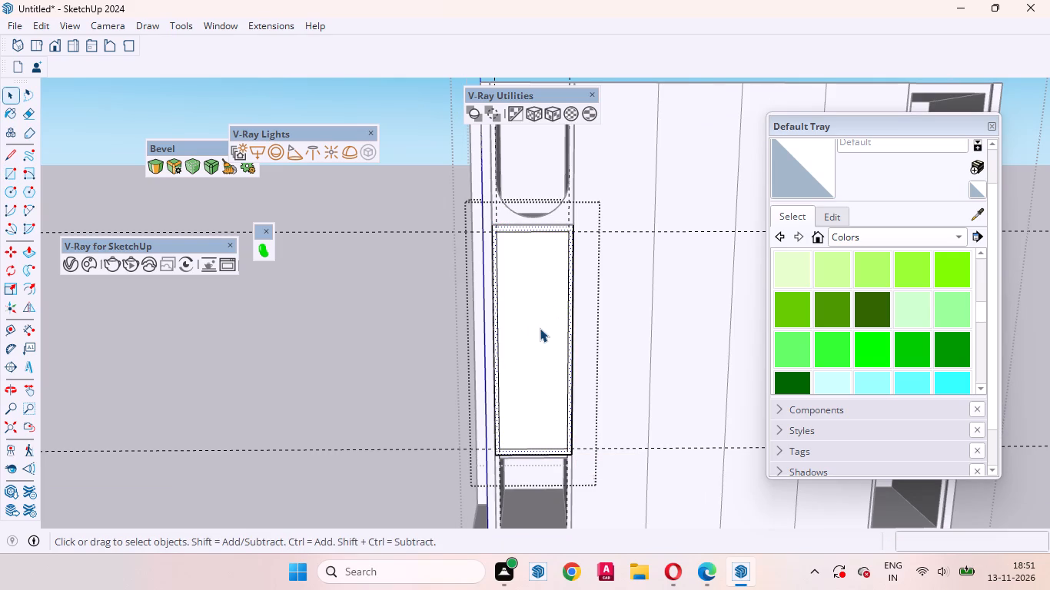
Round all four corners of the inset rectangle with tangent arcs that start at the midpoints of its top and bottom edges.
key(a)
click(532, 234)
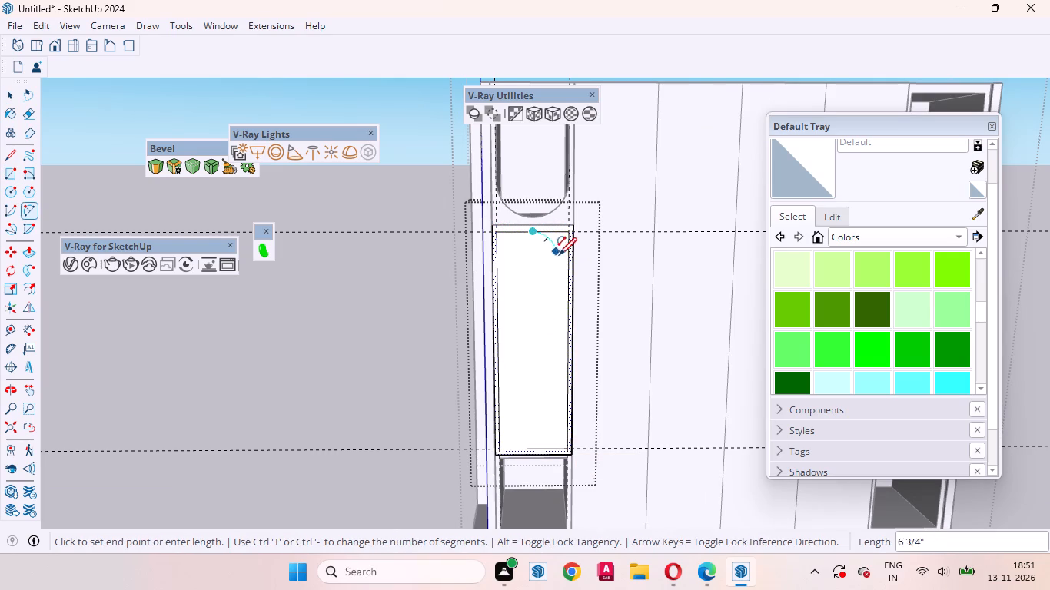
double_click(567, 269)
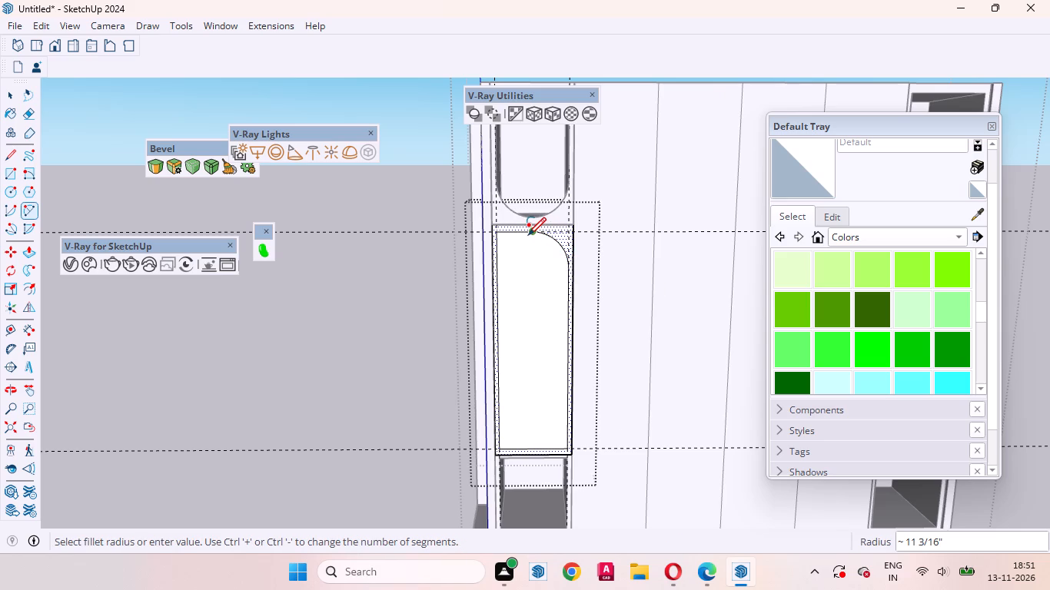
click(528, 235)
double_click(499, 267)
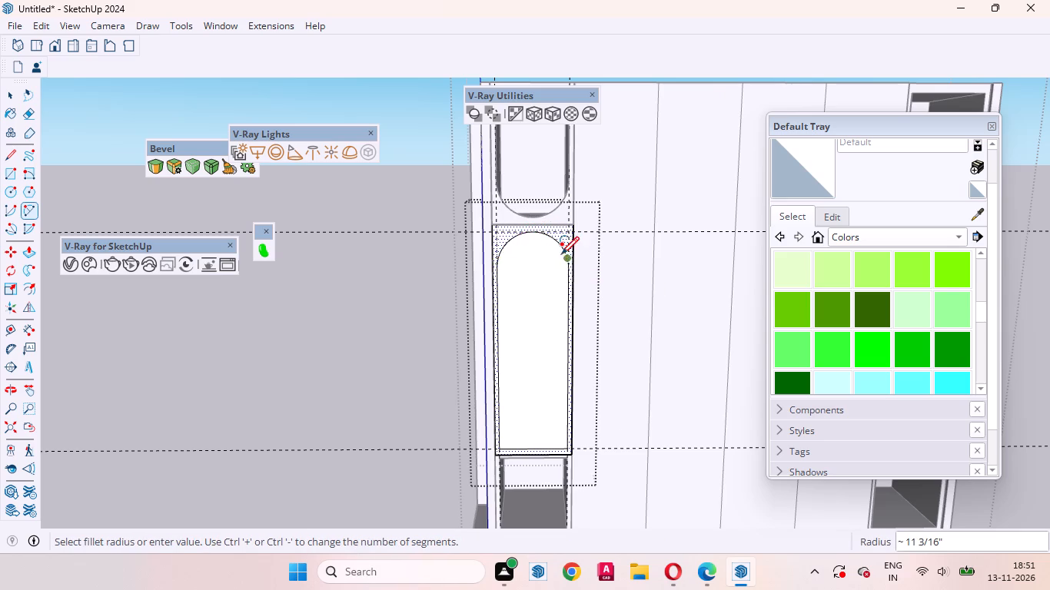
scroll(561, 254, down, 3)
scroll(533, 403, up, 6)
click(543, 403)
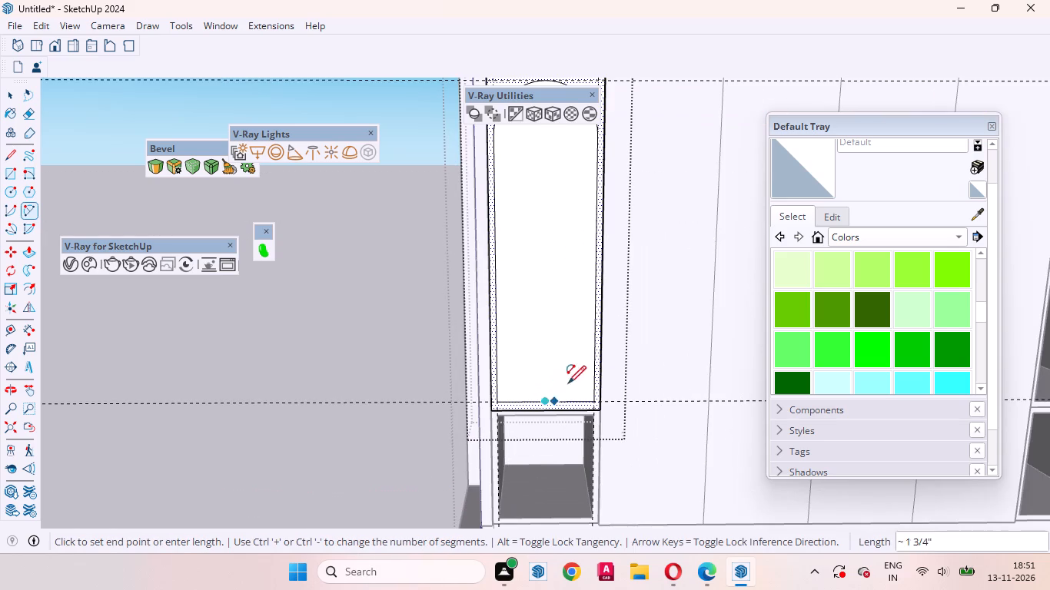
double_click(595, 353)
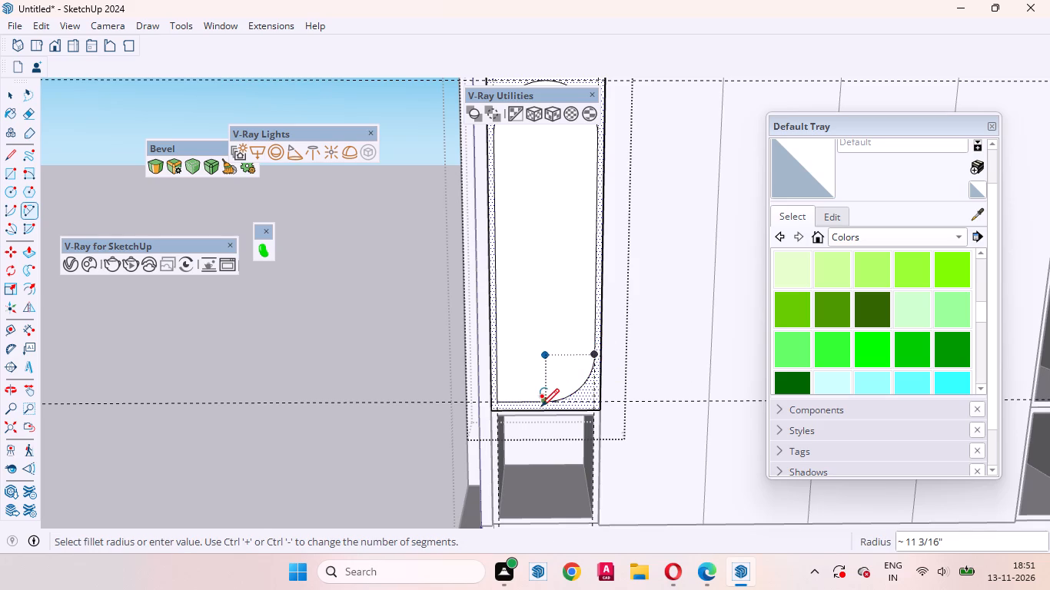
click(545, 401)
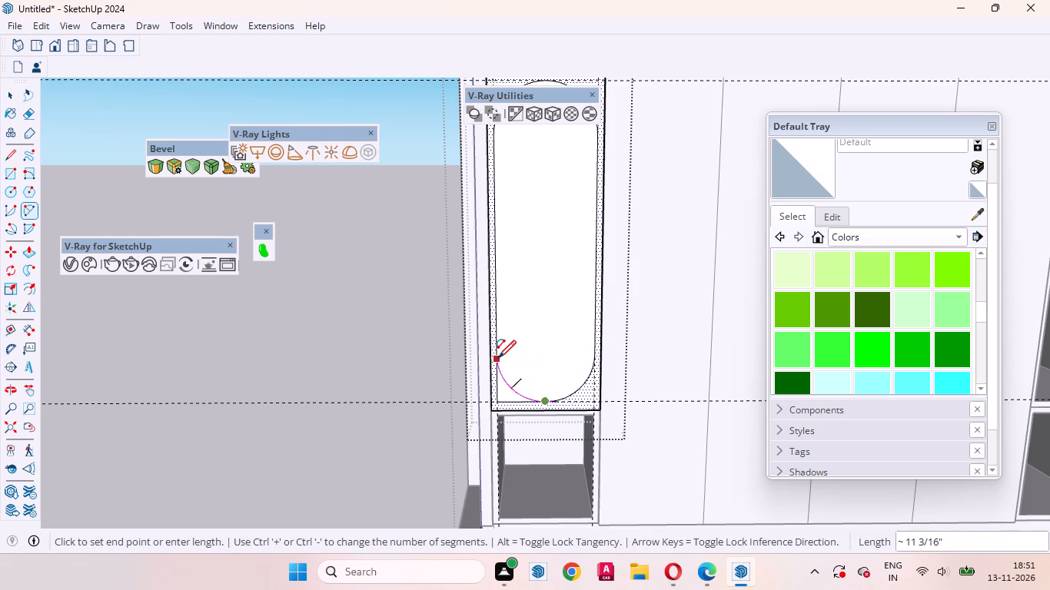
double_click(497, 356)
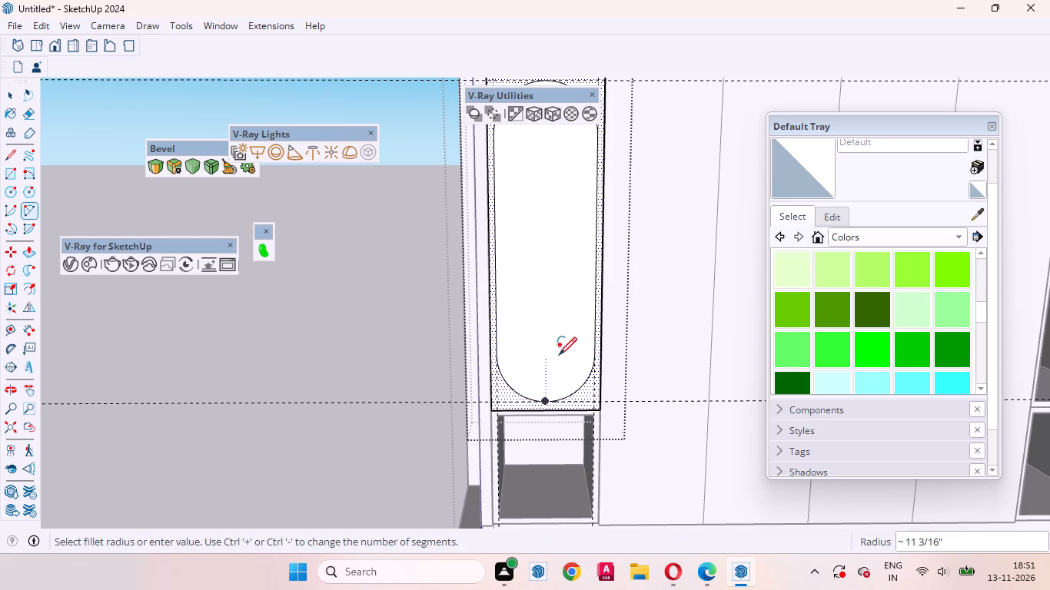
Push/Pull the rounded face back about 11/16" to cut through the middle shutter, and close its group.
key(space)
click(550, 330)
scroll(534, 454, down, 3)
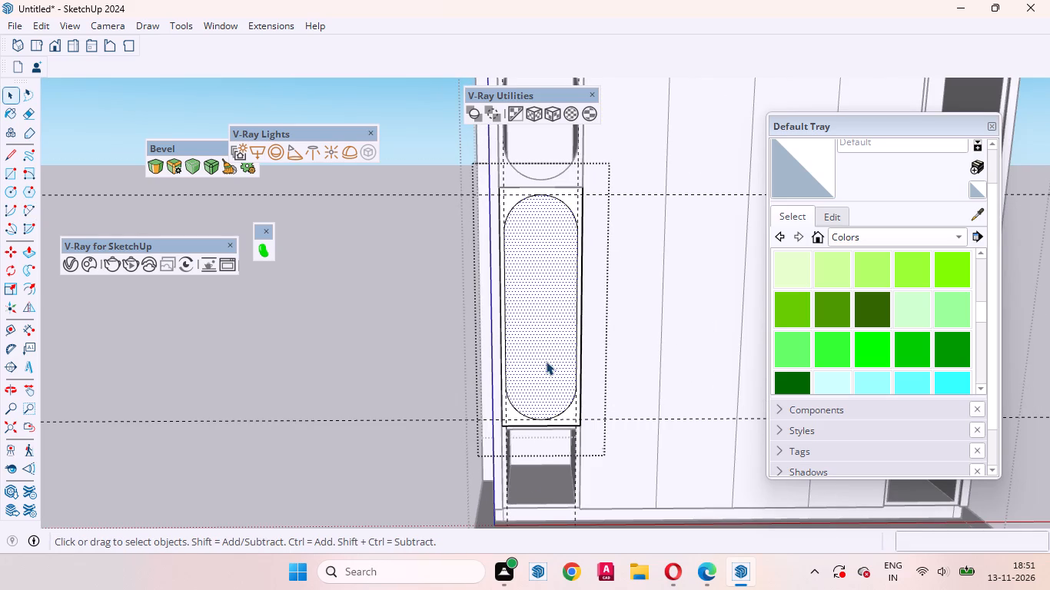
key(p)
drag(547, 356, 547, 346)
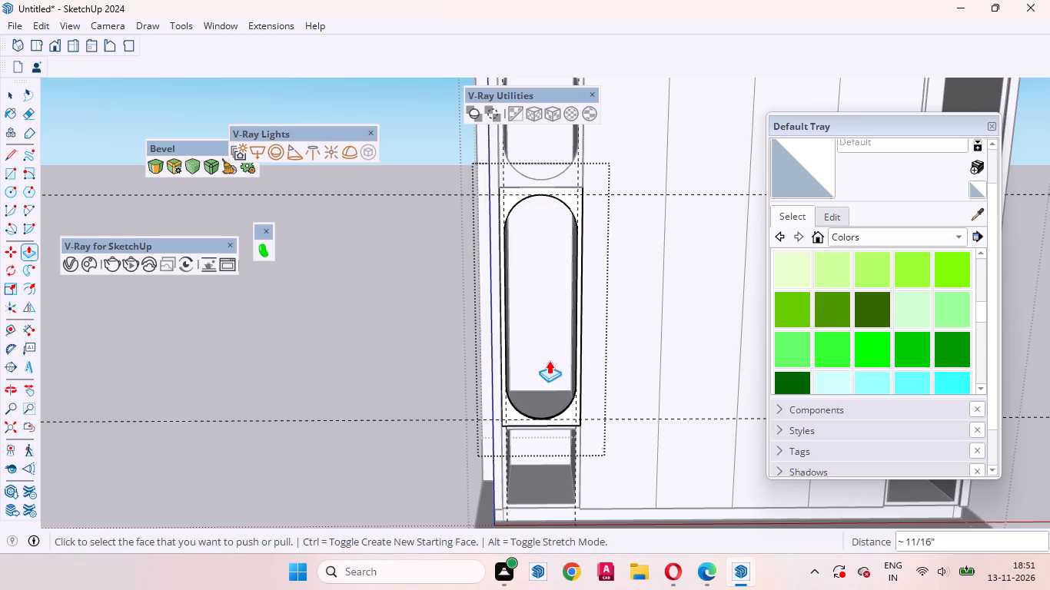
key(space)
click(420, 361)
Leave the wardrobe's enclosing group to return to the top level of the model.
scroll(405, 346, down, 7)
middle_drag(483, 415, 490, 449)
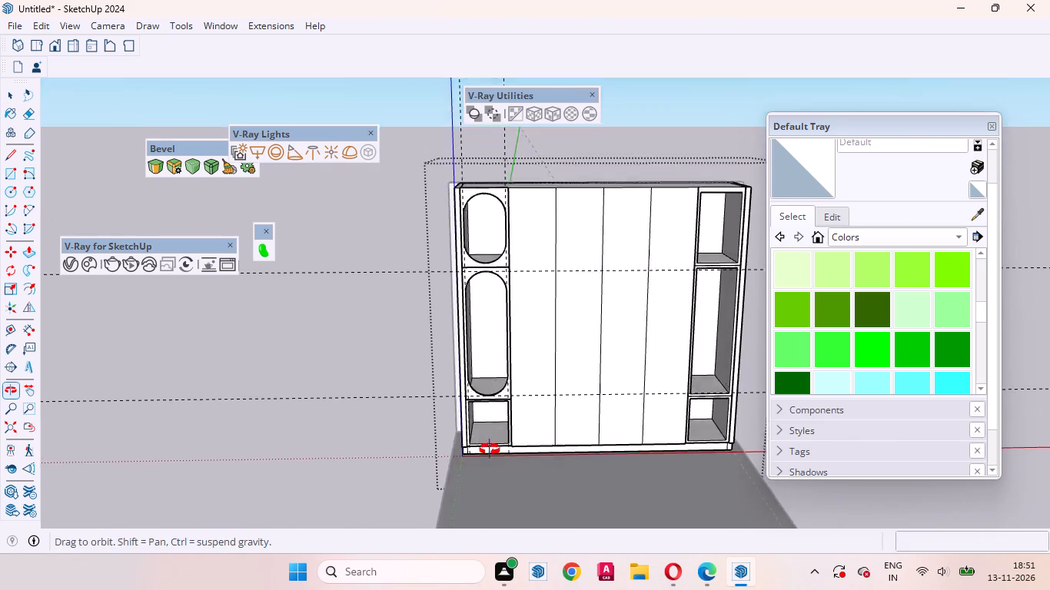
middle_drag(490, 449, 487, 466)
scroll(534, 404, down, 4)
drag(544, 240, 438, 178)
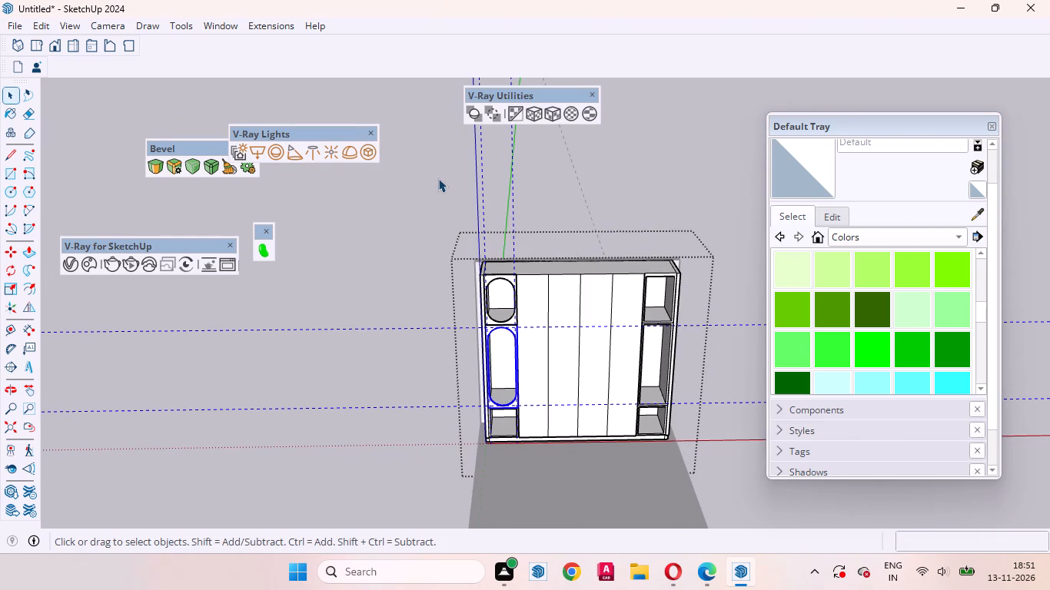
scroll(515, 339, up, 11)
scroll(517, 287, down, 4)
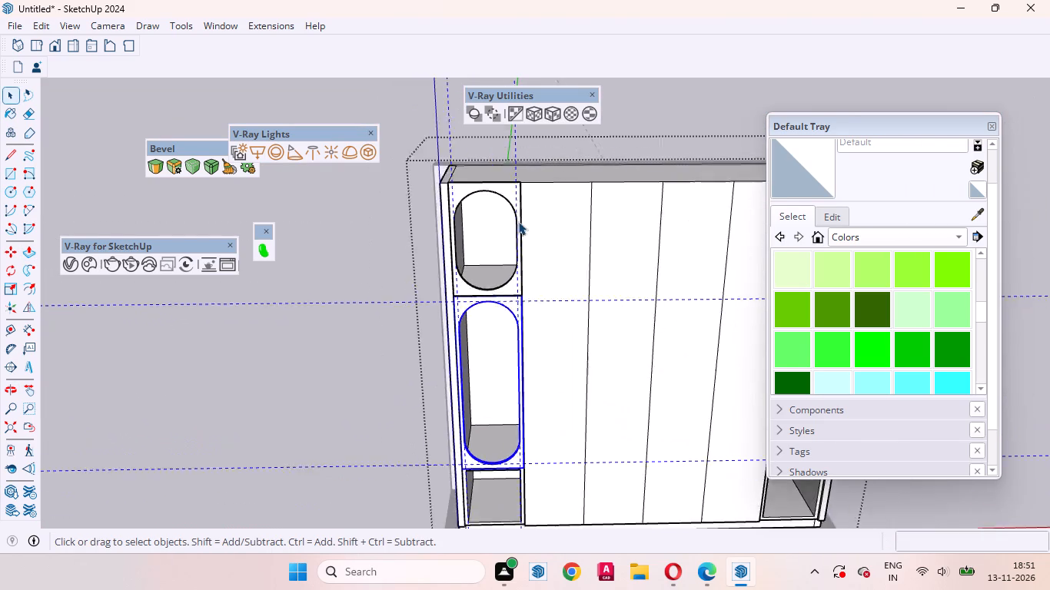
scroll(518, 221, down, 8)
click(406, 391)
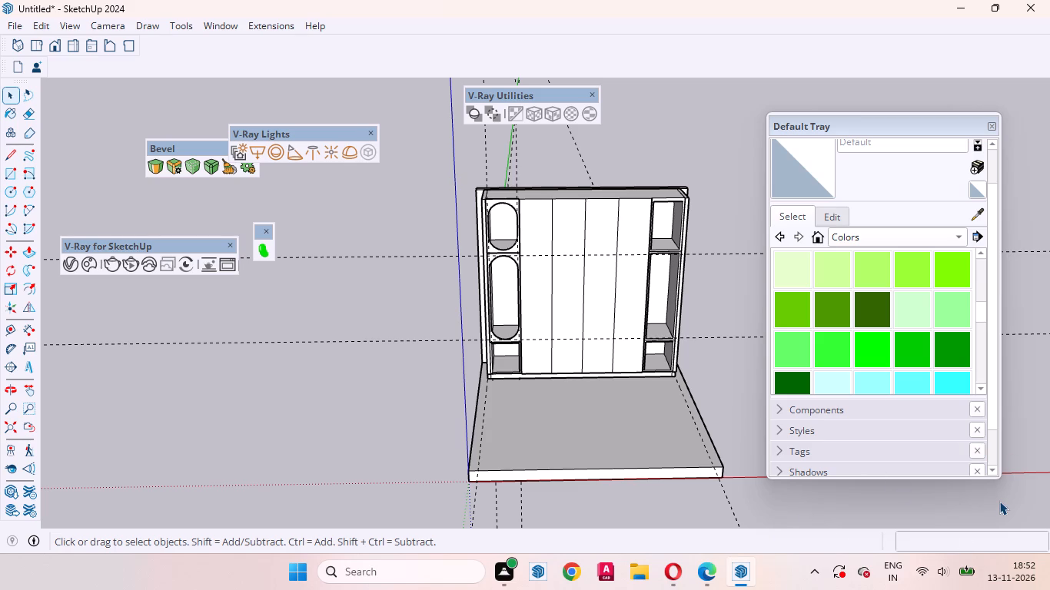
scroll(966, 427, down, 5)
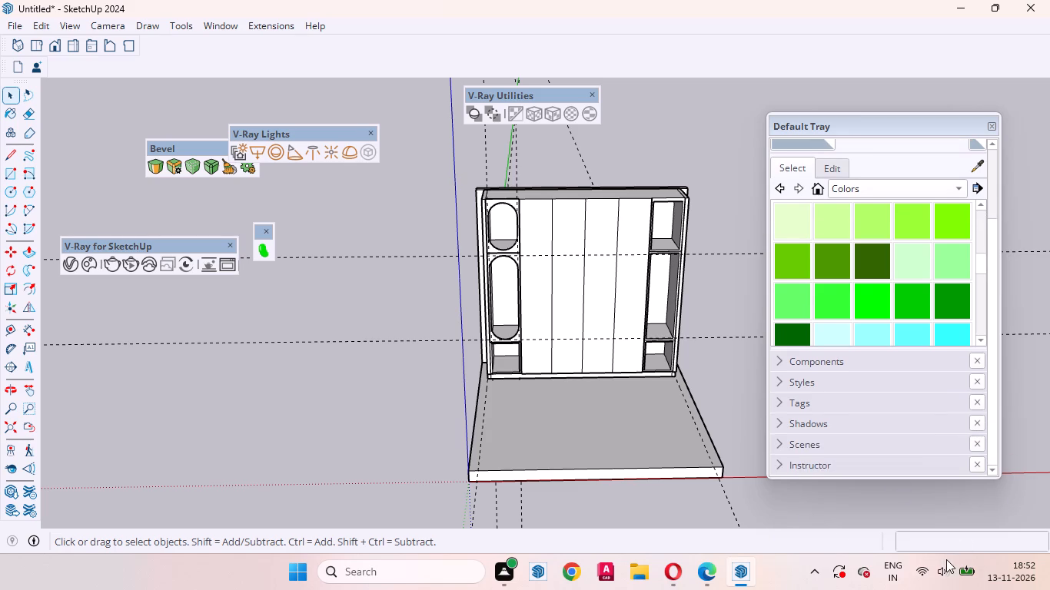
In a new group, draw a rectangle about 1' 8 5/16" by 1' 5 13/16" over the left column's bottom compartment frame.
scroll(946, 559, up, 4)
scroll(422, 423, up, 3)
right_click(399, 398)
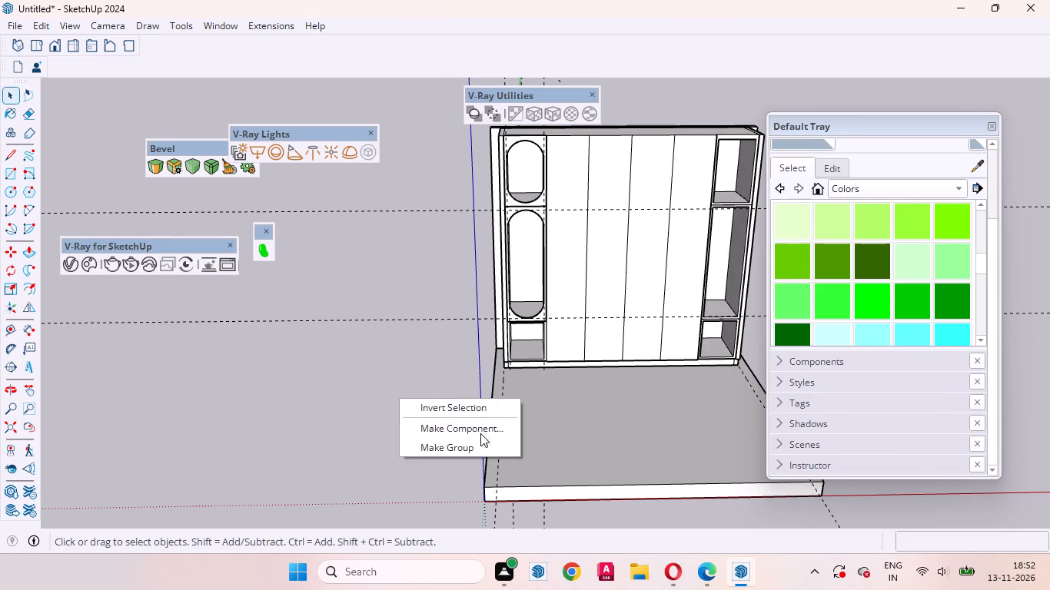
click(494, 442)
scroll(542, 350, up, 14)
middle_drag(505, 356, 470, 279)
scroll(400, 263, up, 14)
key(r)
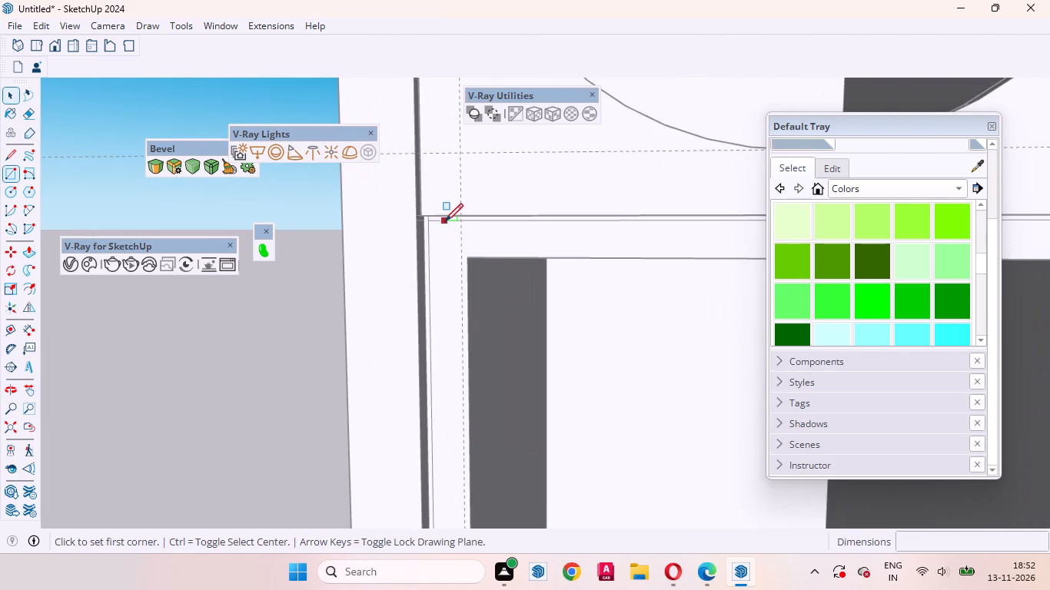
scroll(445, 221, up, 6)
click(420, 219)
scroll(439, 260, down, 3)
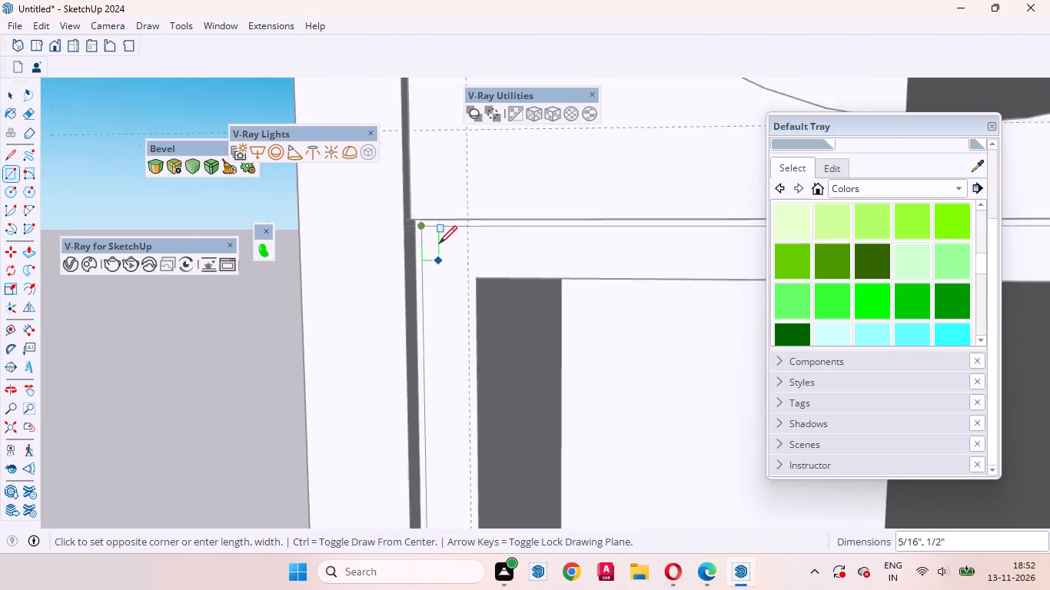
scroll(439, 244, down, 9)
scroll(432, 232, up, 1)
scroll(433, 232, down, 10)
scroll(603, 391, up, 6)
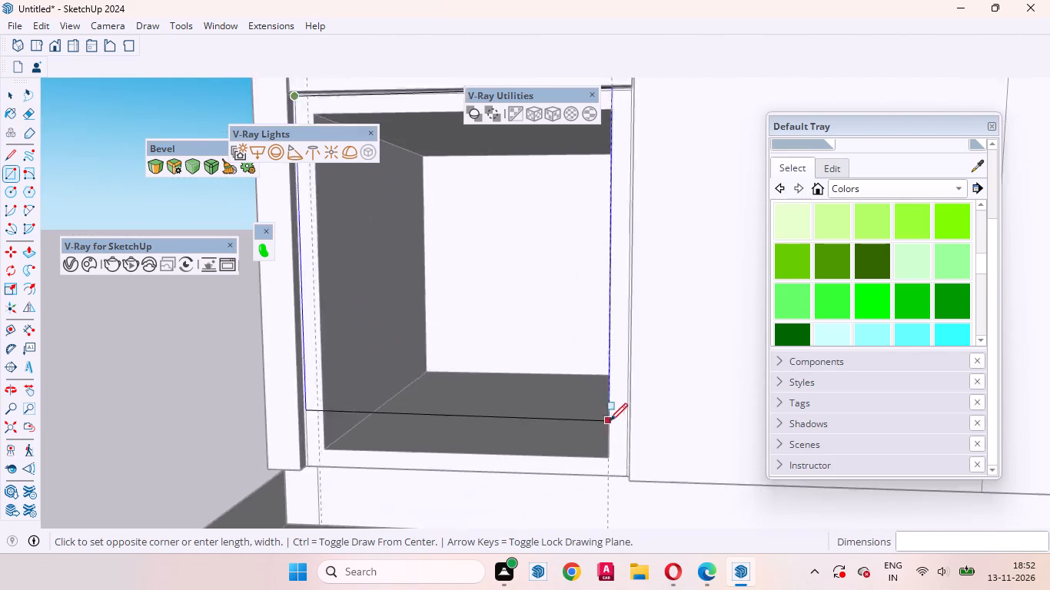
scroll(610, 421, up, 7)
click(635, 480)
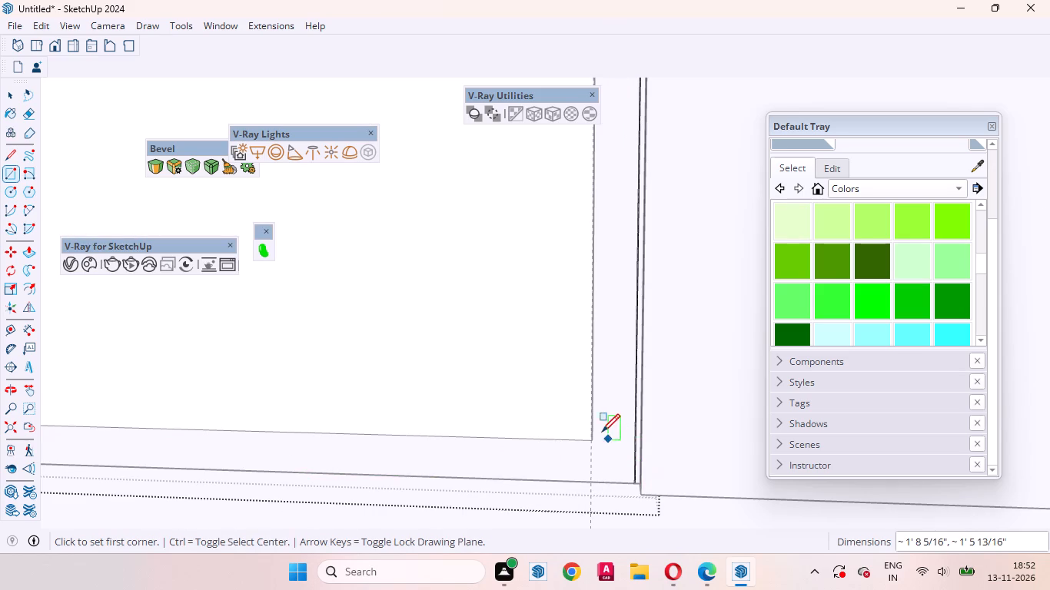
Push/Pull the bottom rectangle outward to the level of the adjacent front face to give the bottom shutter its thickness.
key(space)
key(p)
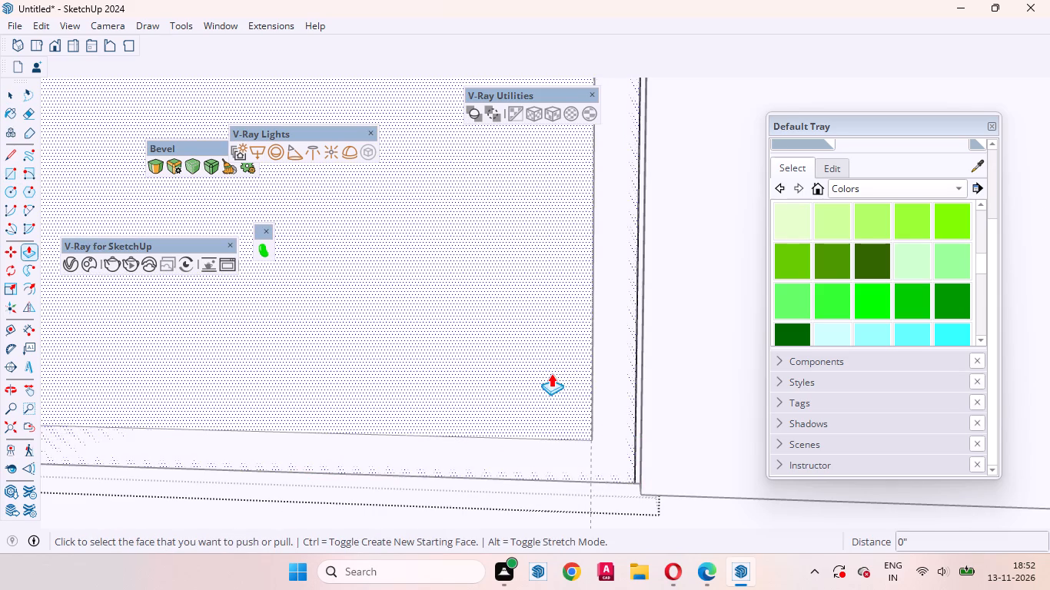
click(551, 373)
click(734, 327)
key(space)
scroll(732, 453, down, 2)
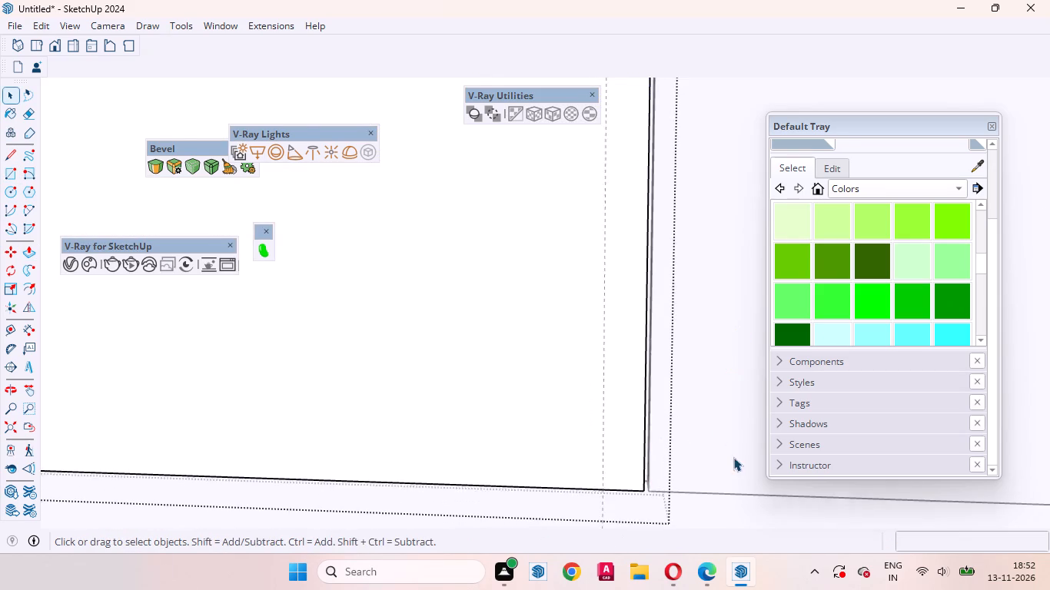
Place horizontal guides 1.5" inside the top and bottom edges of the bottom shutter.
scroll(733, 457, down, 16)
scroll(536, 288, up, 8)
middle_drag(646, 378, 596, 381)
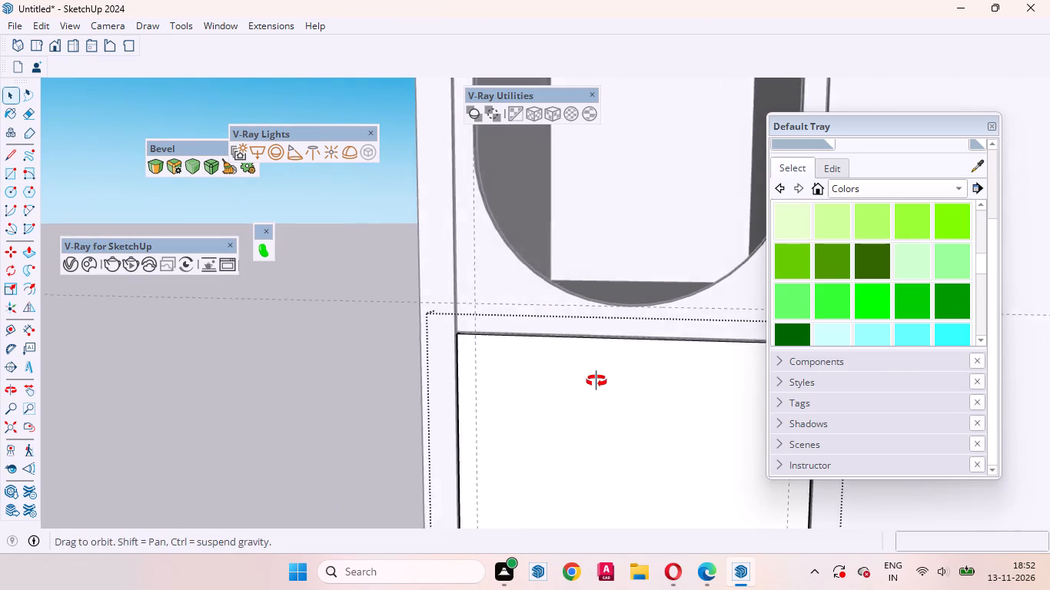
middle_drag(596, 381, 592, 381)
key(t)
scroll(602, 357, up, 4)
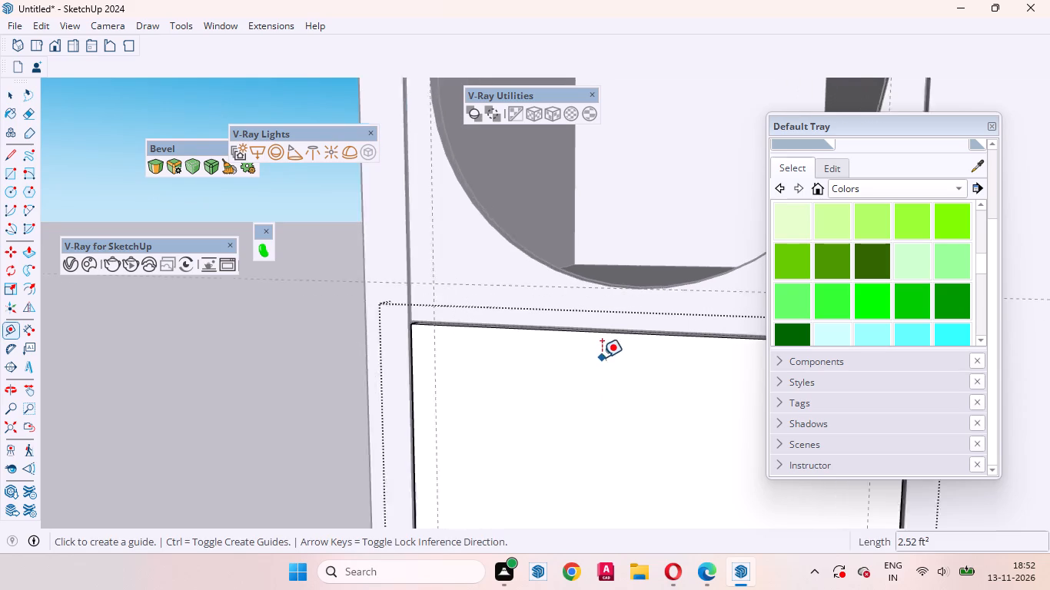
click(620, 333)
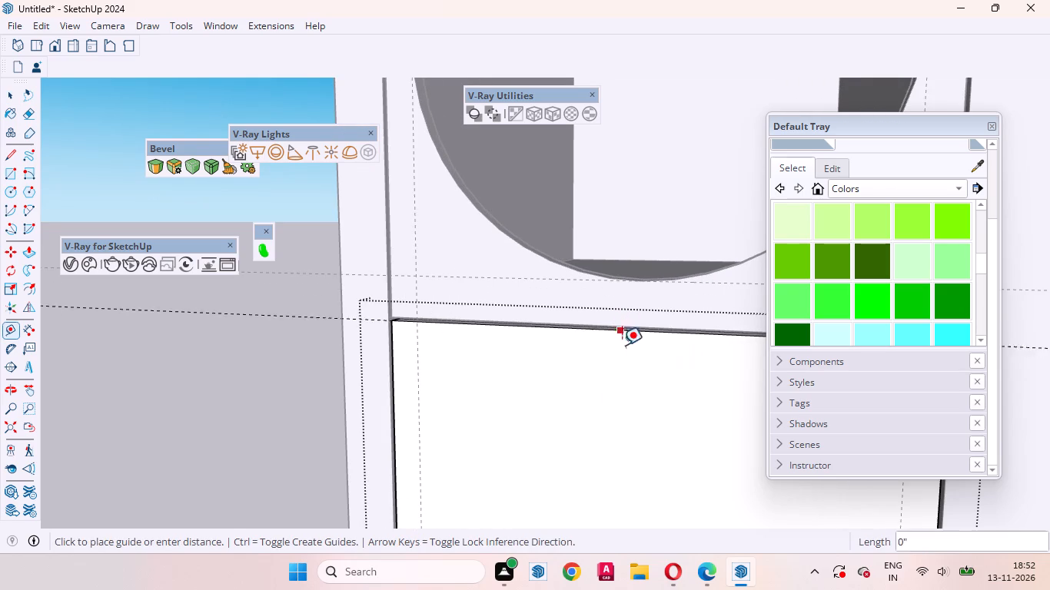
scroll(620, 357, down, 11)
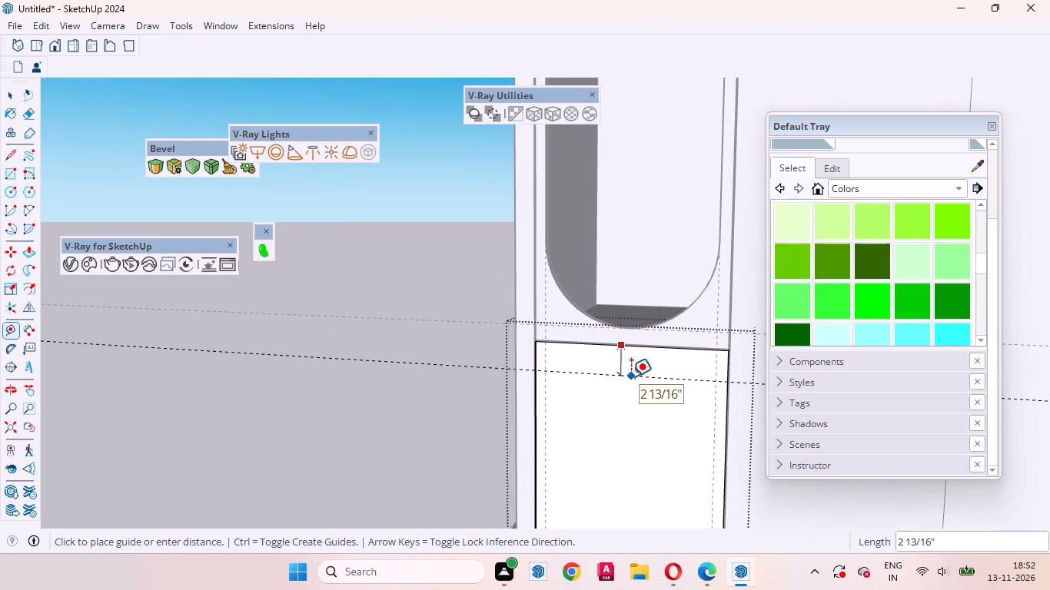
text(1.5)
key(Return)
scroll(622, 336, down, 9)
scroll(633, 429, up, 6)
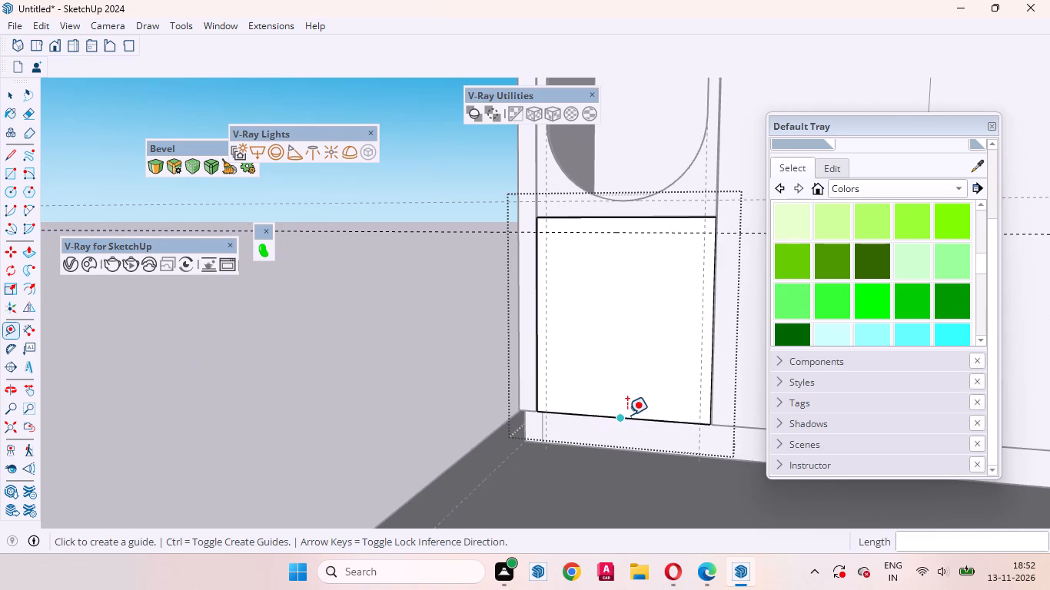
click(637, 415)
key(1)
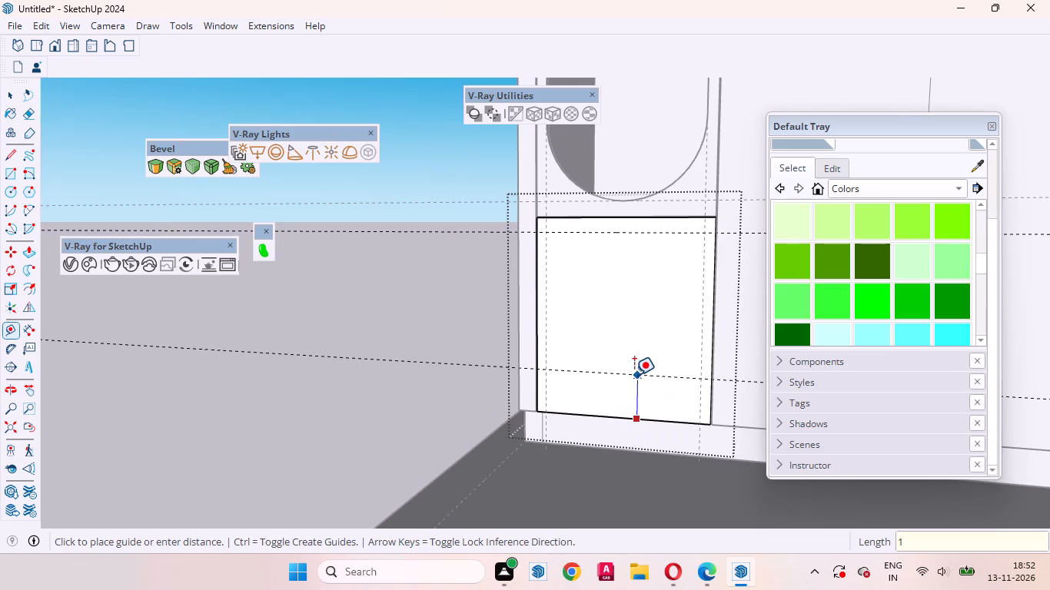
text(.5)
key(Return)
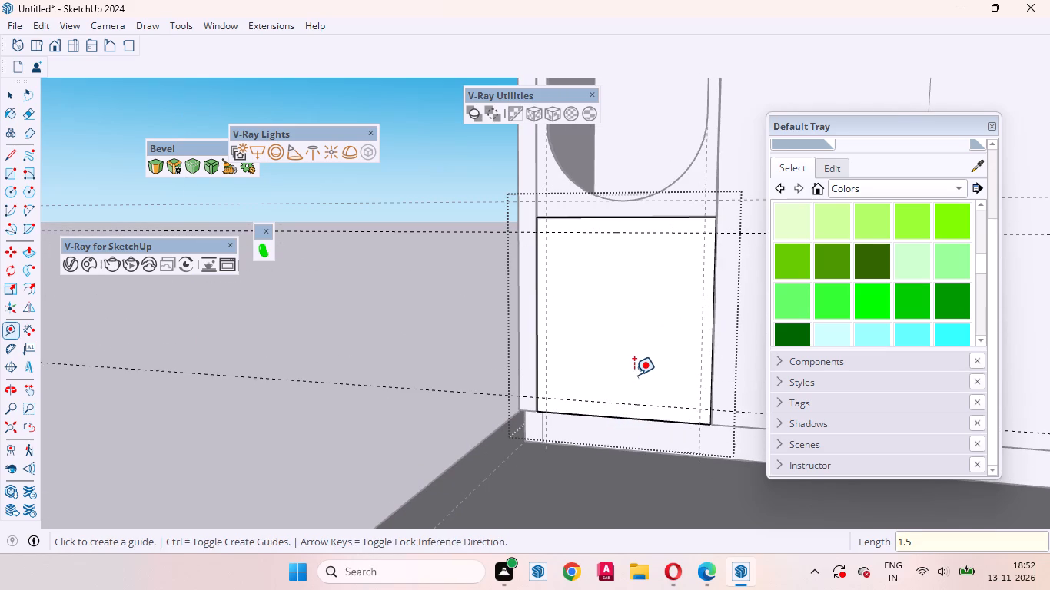
Draw an inset rectangle about 1' 3 13/16" by 1' 5 5/16" between the guide intersections on the bottom shutter's face.
key(space)
click(623, 340)
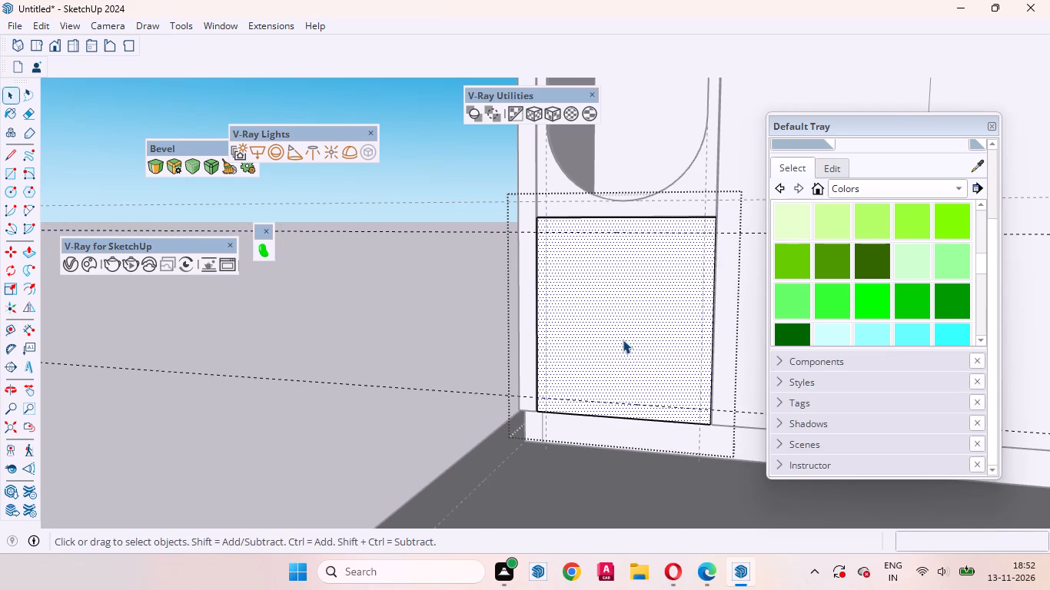
key(r)
click(550, 398)
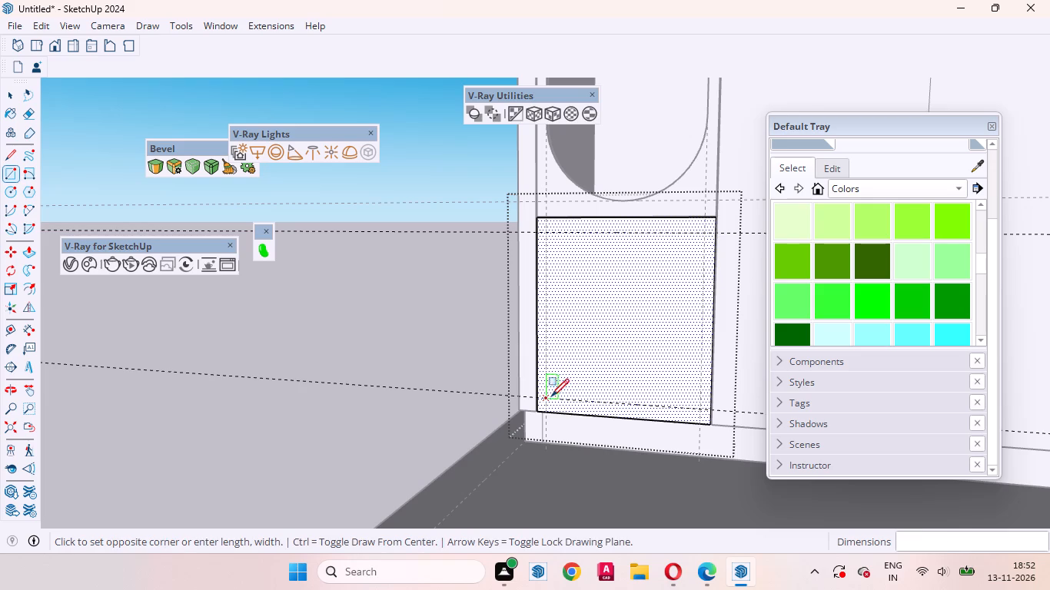
click(702, 235)
key(space)
Round all four corners of the inset rectangle with tangent arcs starting at the midpoints of its top and bottom edges.
key(a)
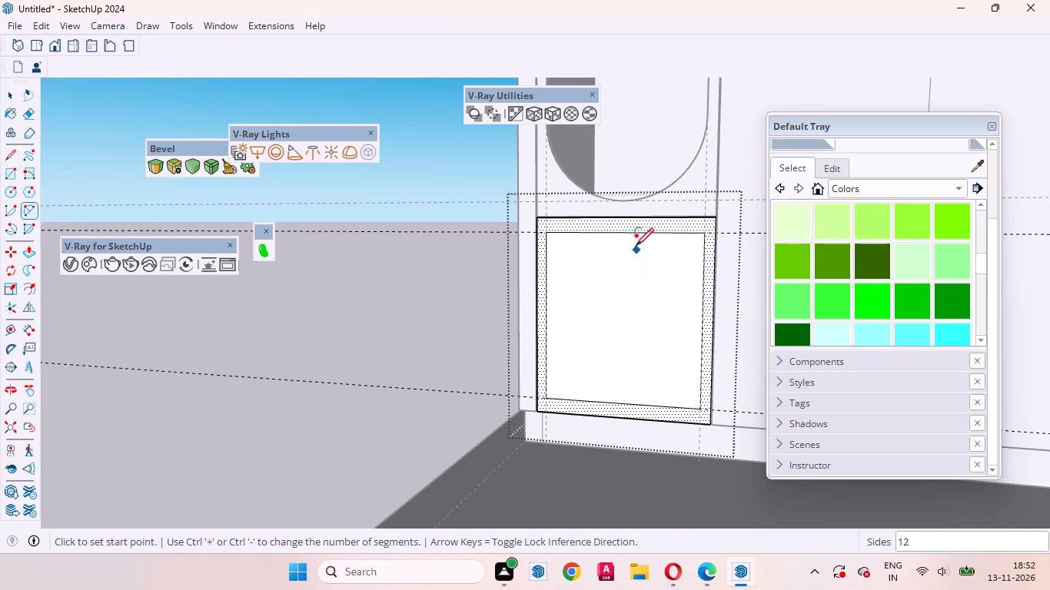
click(625, 235)
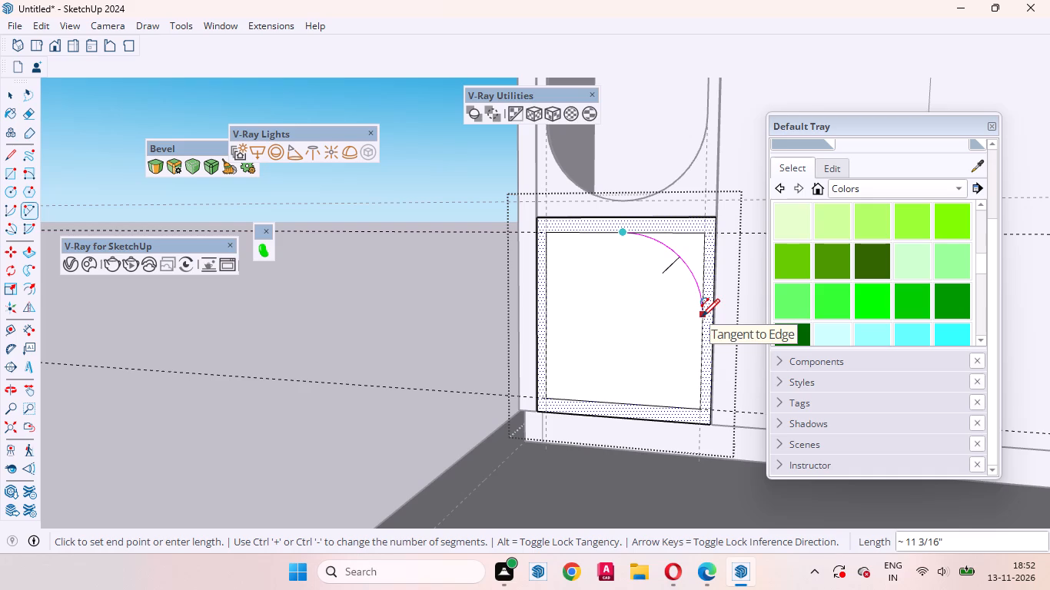
double_click(702, 317)
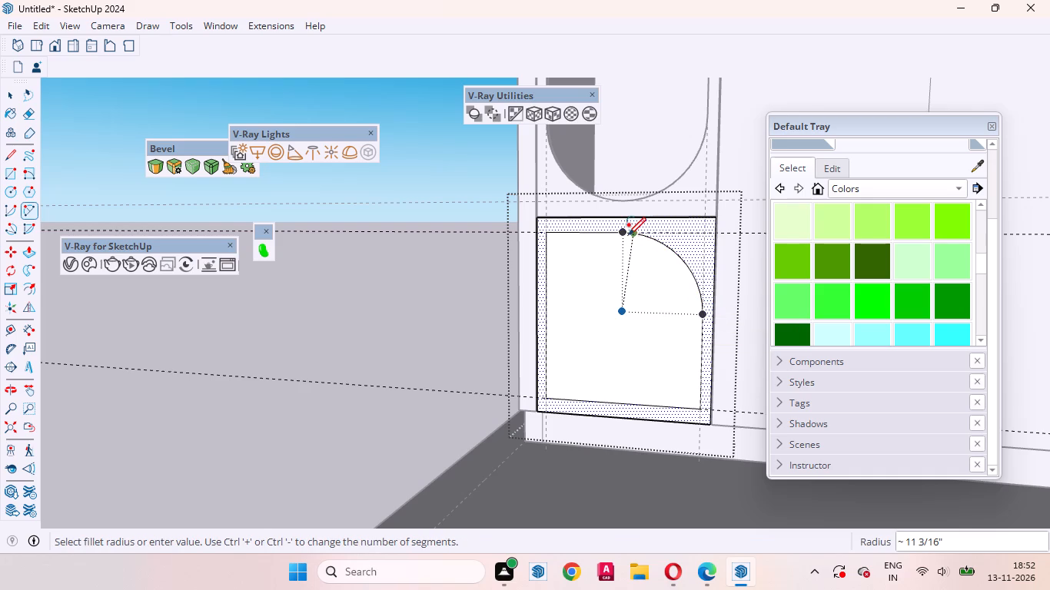
click(624, 235)
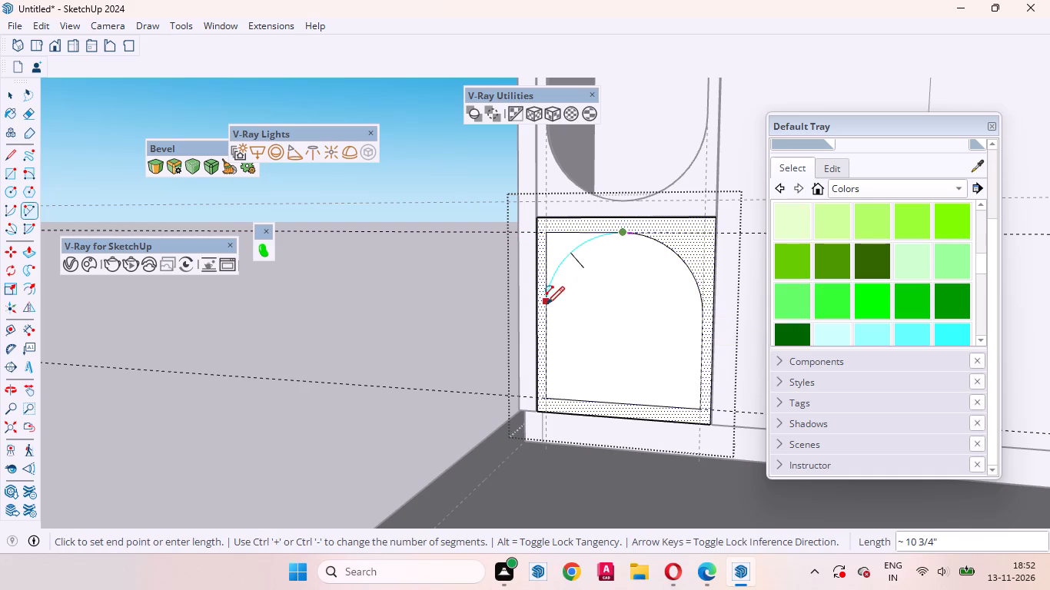
double_click(546, 307)
scroll(614, 248, down, 3)
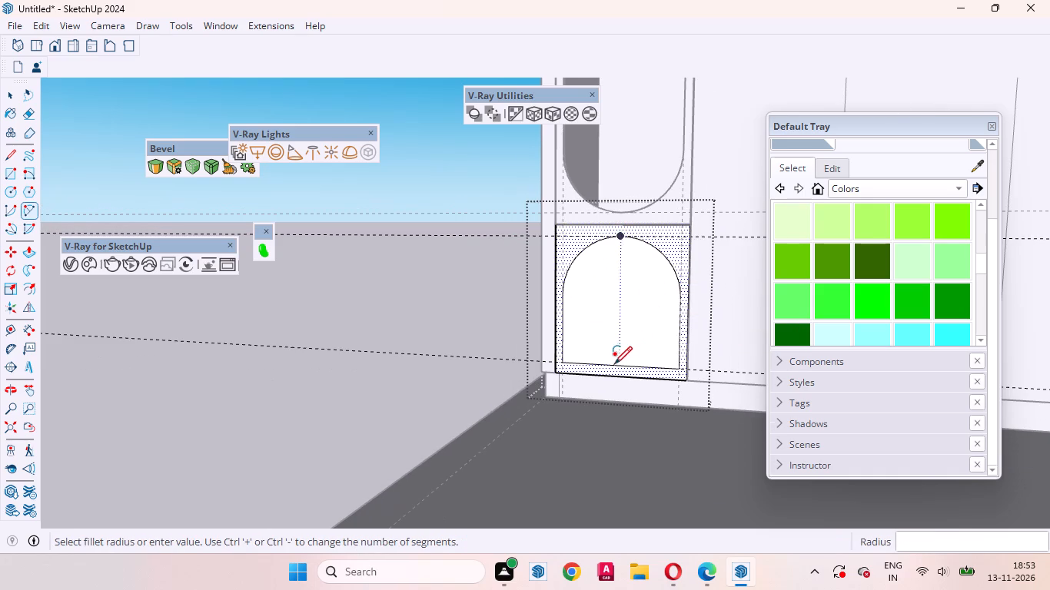
click(614, 366)
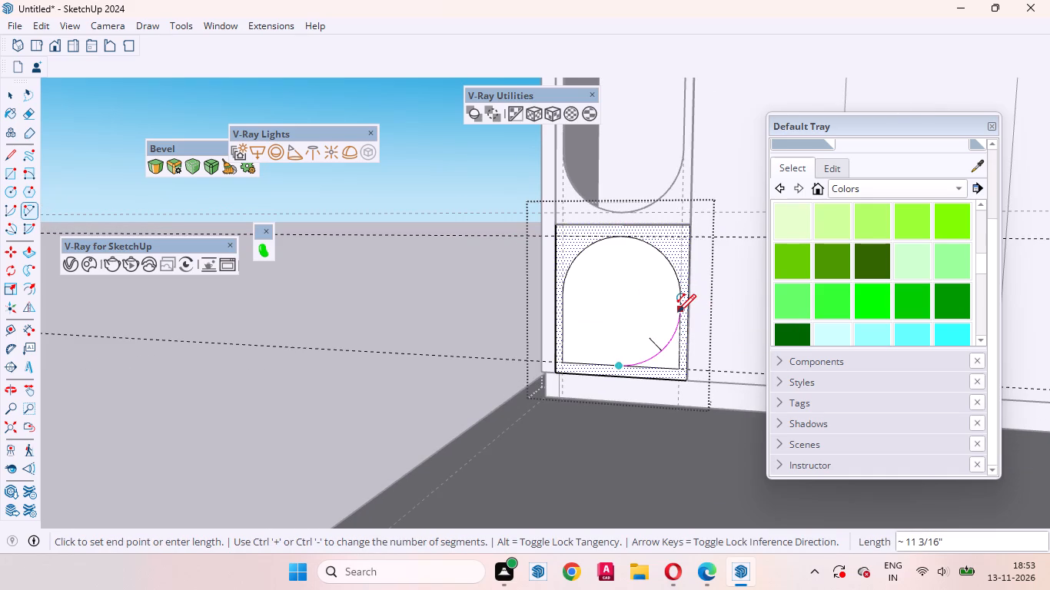
double_click(678, 312)
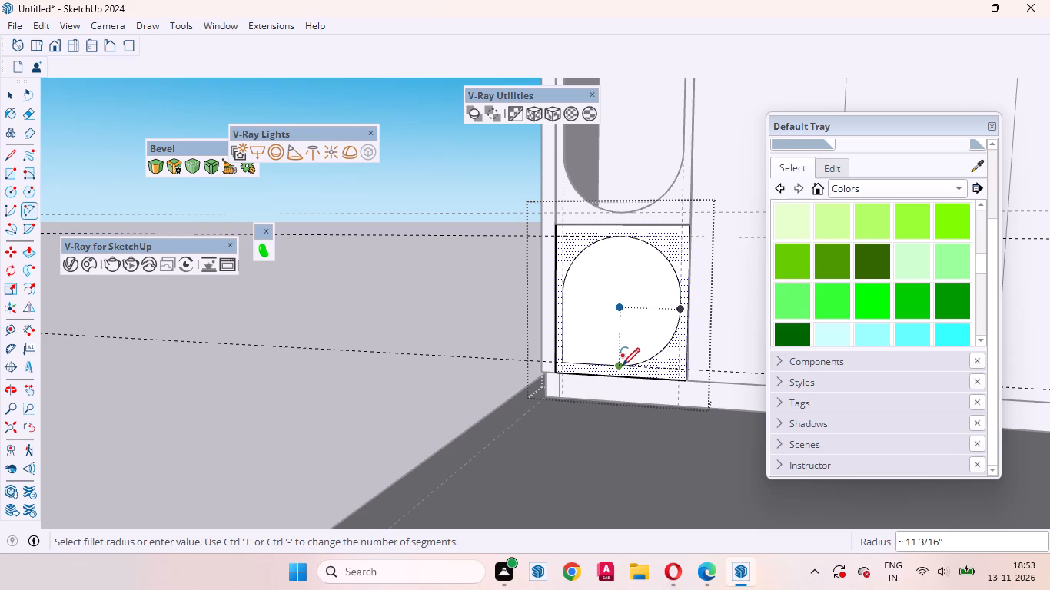
click(618, 366)
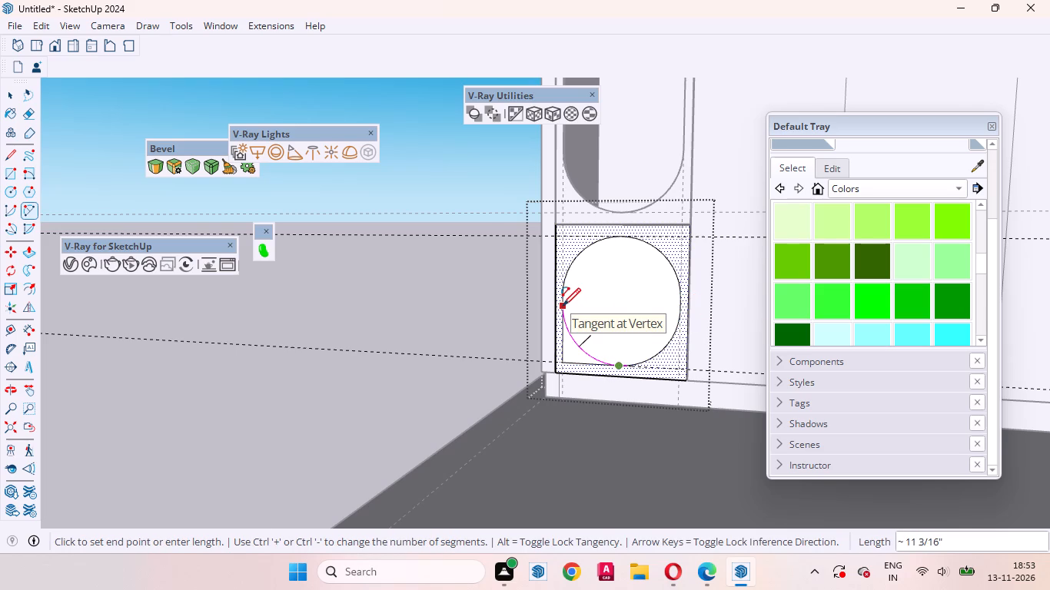
double_click(563, 306)
Push/Pull the rounded face back to cut through the bottom shutter, and close its group.
key(space)
click(621, 315)
middle_drag(630, 335, 632, 378)
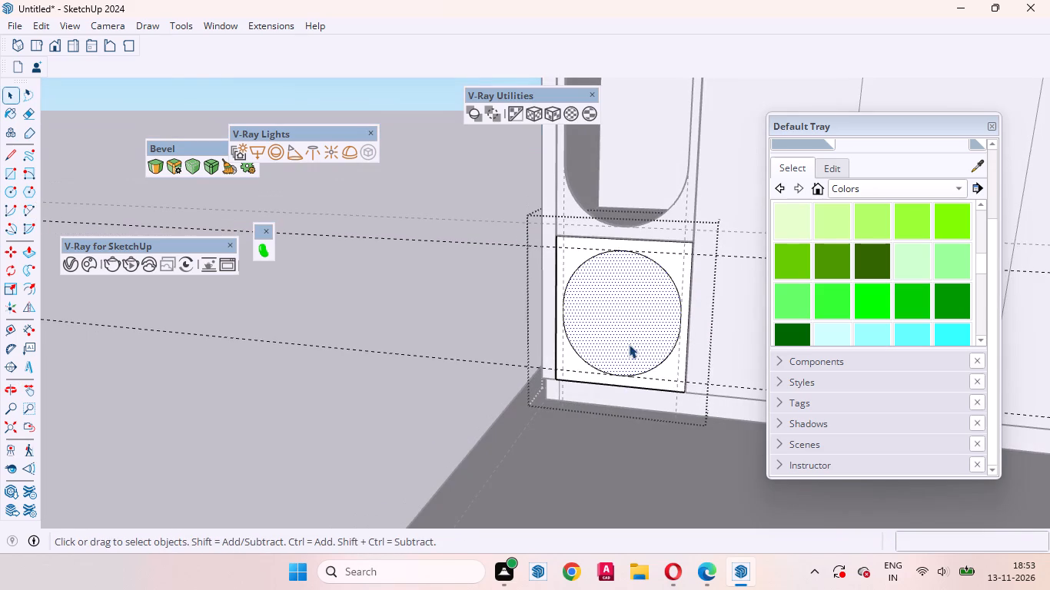
key(p)
drag(624, 333, 629, 325)
key(space)
click(381, 300)
Copy the bottom shutter from its upper-left corner to the matching corner of the right column's bottom compartment frame.
scroll(348, 328, down, 3)
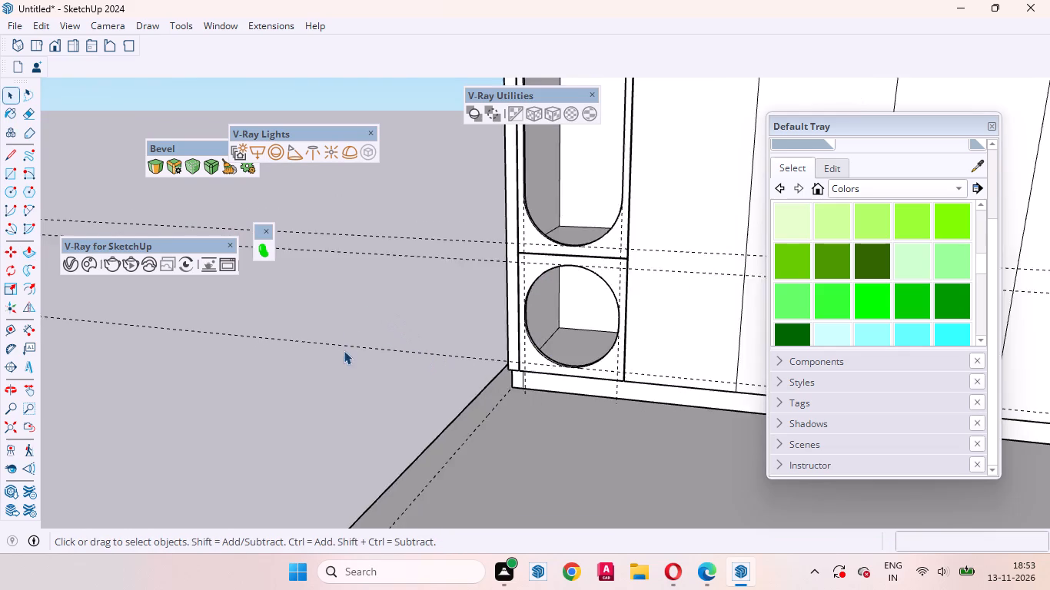
scroll(344, 350, down, 15)
middle_drag(421, 392, 597, 471)
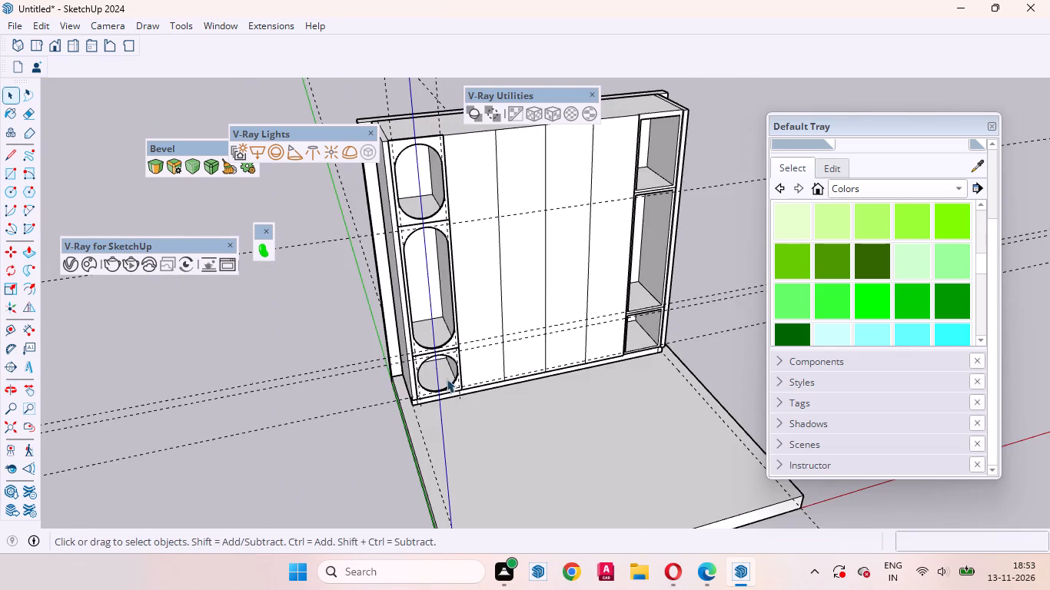
scroll(451, 375, up, 4)
scroll(343, 439, down, 9)
middle_drag(484, 446, 394, 352)
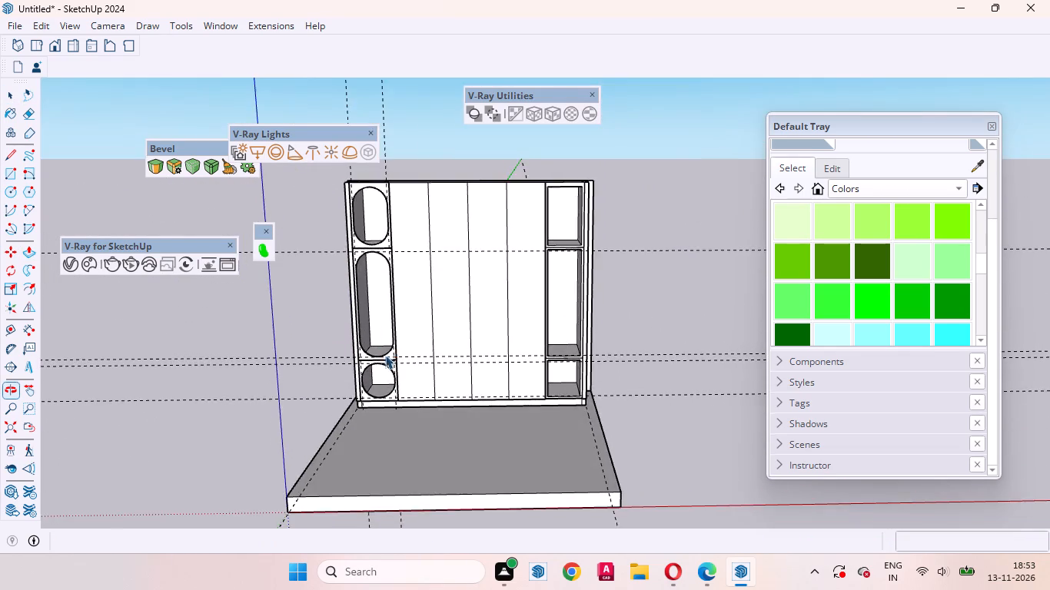
scroll(368, 362, up, 18)
click(346, 368)
scroll(334, 343, up, 7)
key(m)
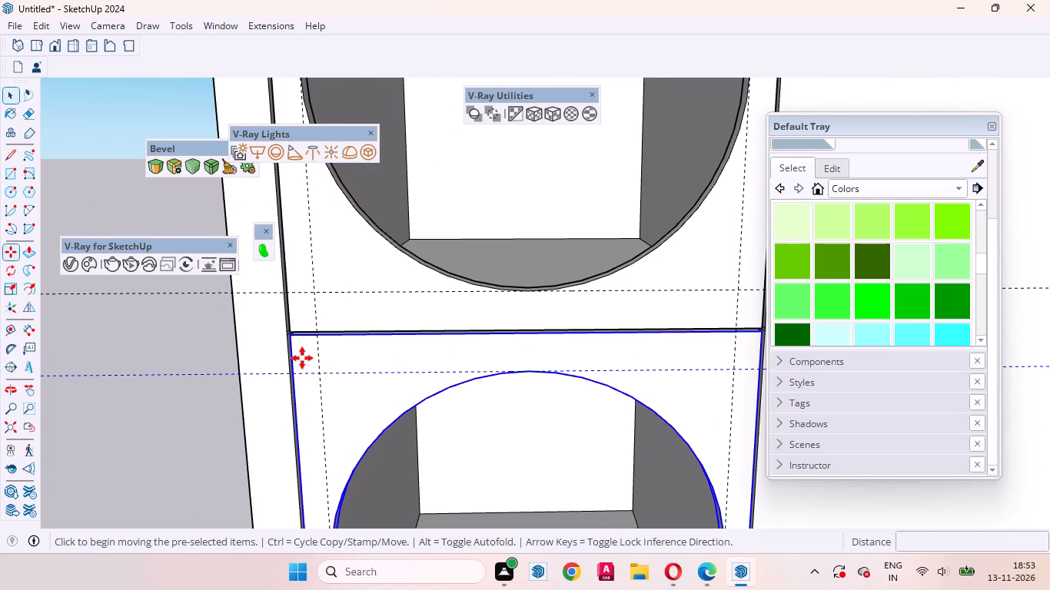
scroll(302, 357, up, 4)
click(284, 327)
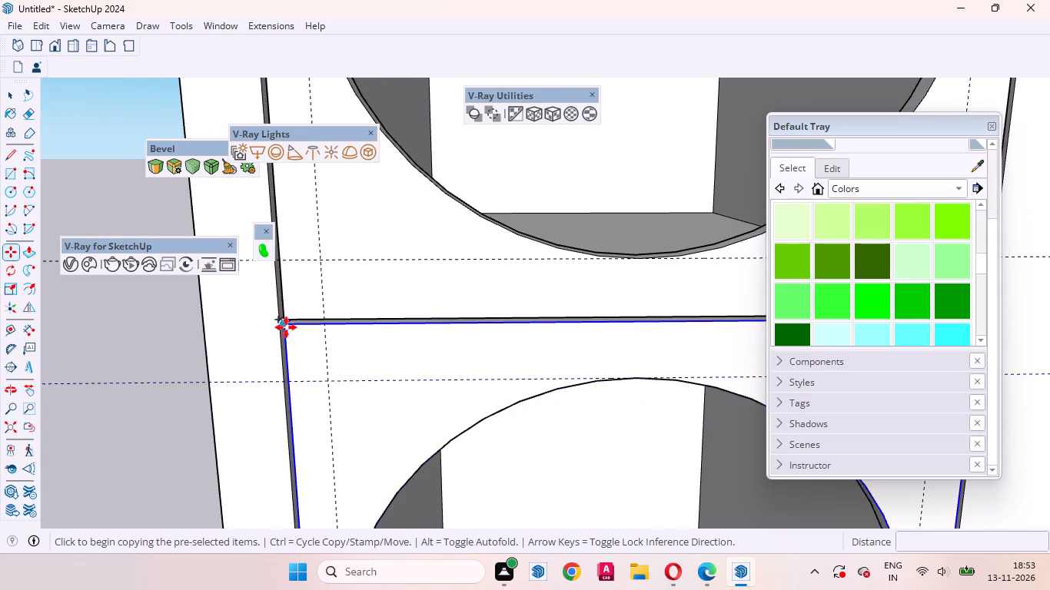
scroll(299, 388, down, 20)
scroll(299, 388, down, 11)
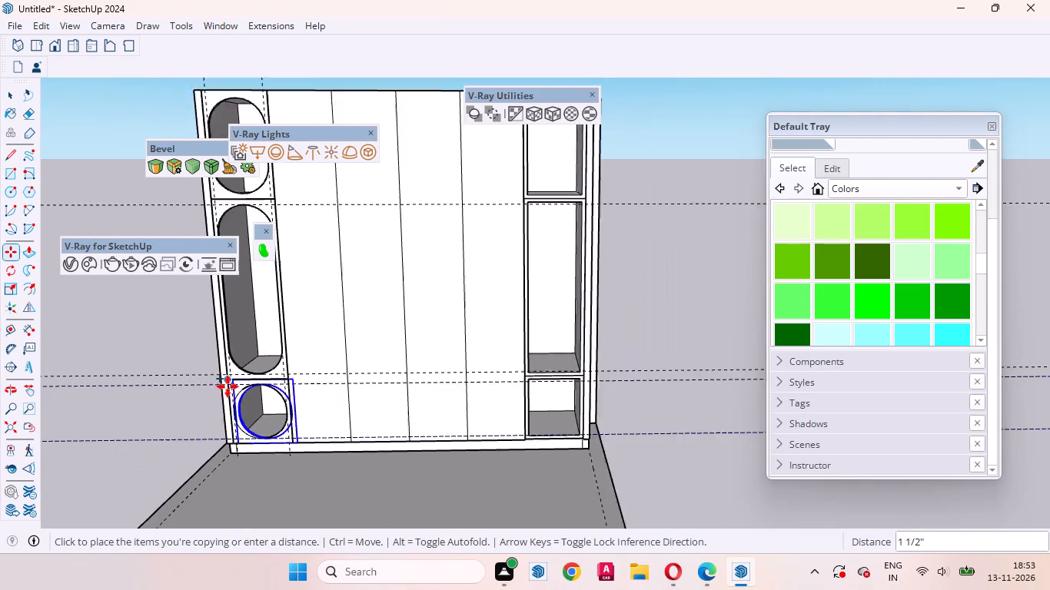
scroll(228, 386, down, 1)
scroll(504, 390, up, 15)
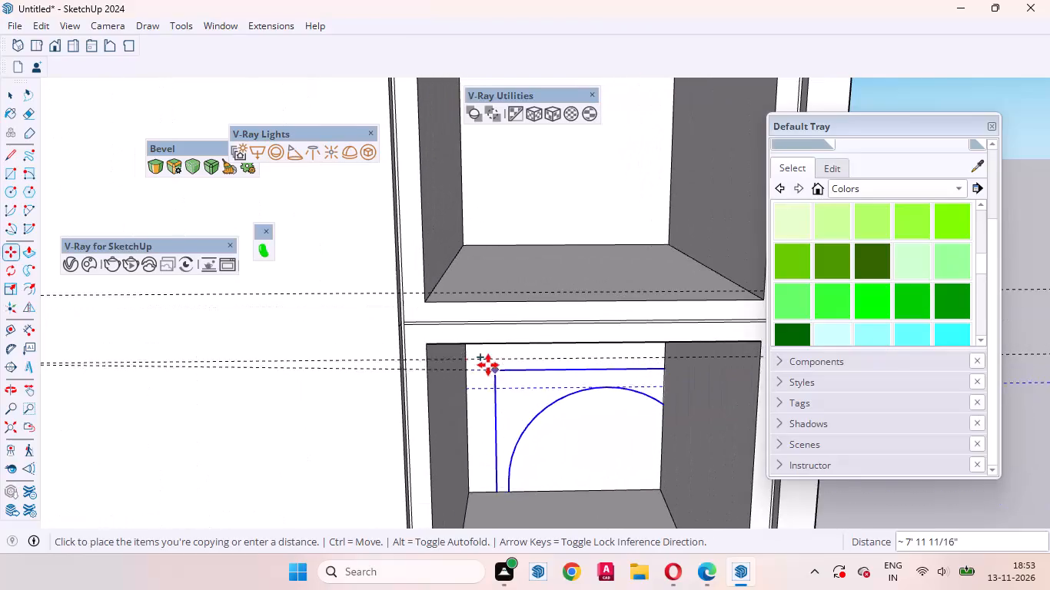
scroll(408, 333, up, 6)
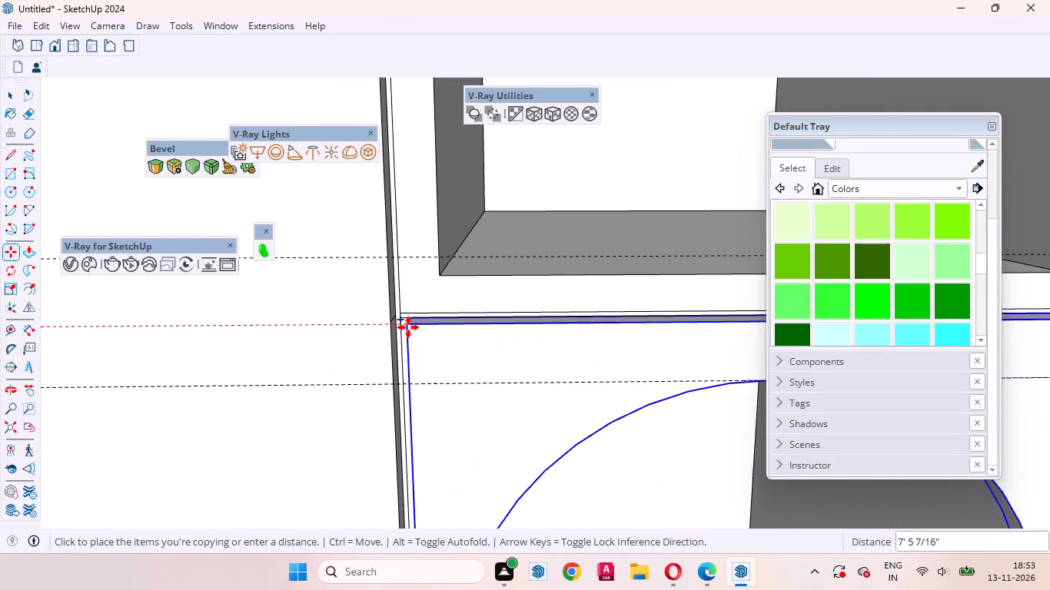
click(402, 325)
Examine how the copied shutter fits at the upper corners and sides of the right column's bottom compartment.
scroll(403, 325, up, 3)
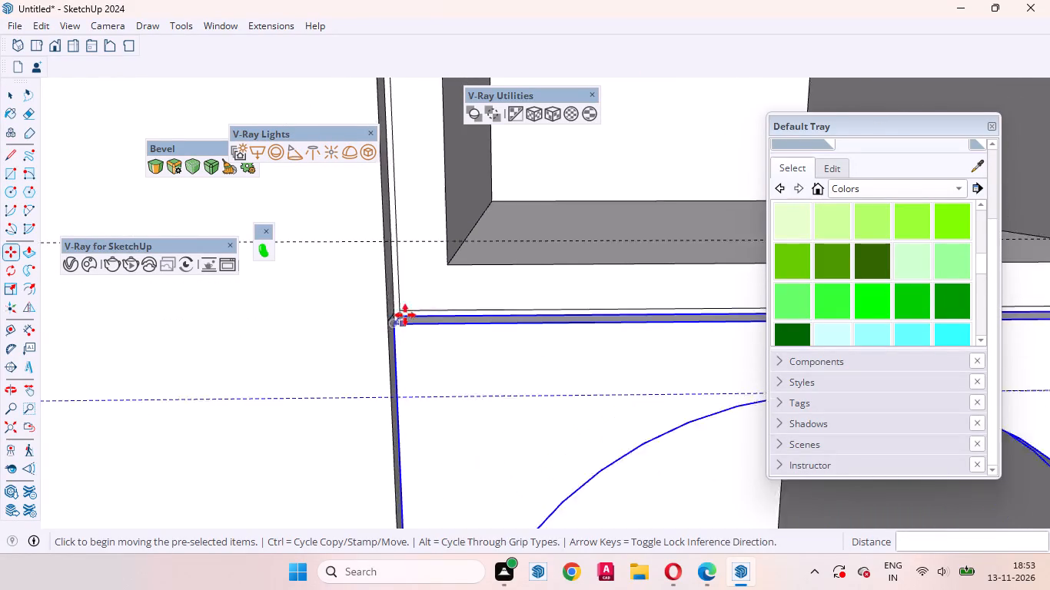
scroll(405, 315, up, 9)
middle_drag(384, 335, 425, 326)
scroll(437, 344, down, 5)
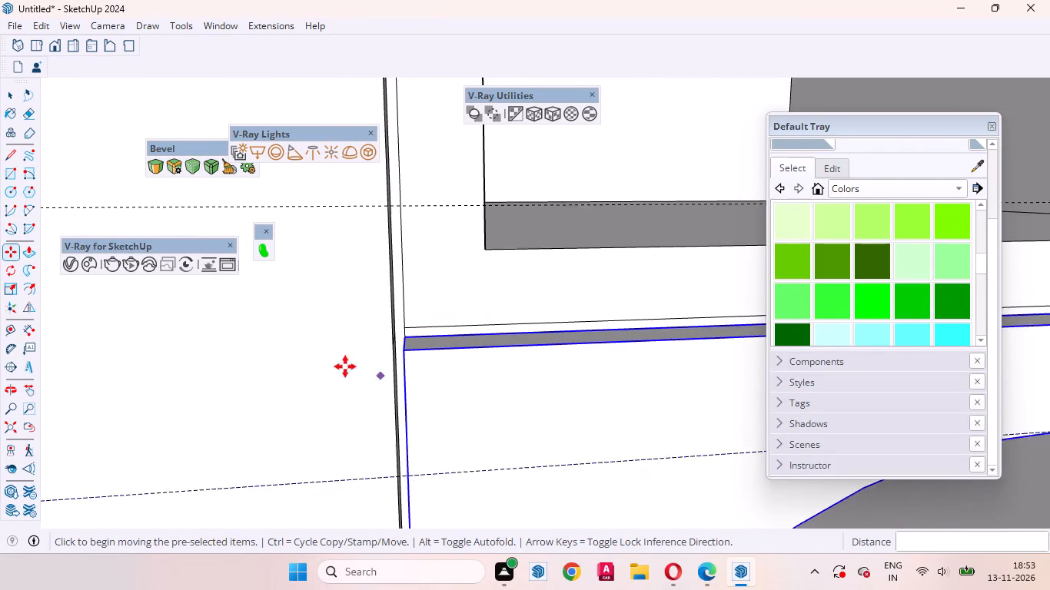
scroll(345, 366, down, 7)
scroll(385, 322, up, 1)
scroll(385, 322, down, 20)
scroll(385, 322, down, 1)
scroll(598, 352, up, 3)
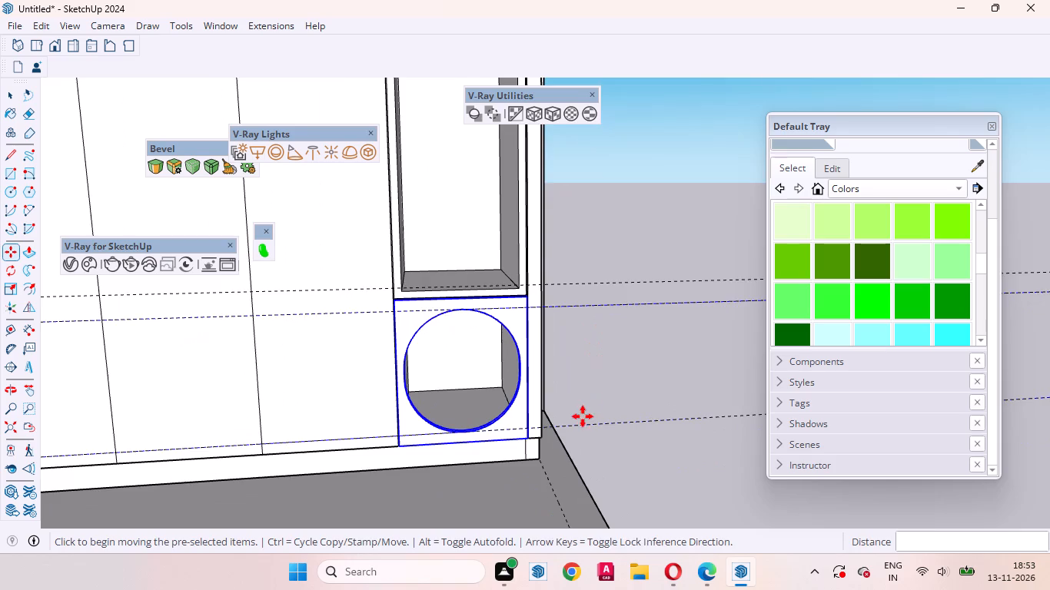
middle_drag(575, 423, 427, 462)
scroll(569, 426, up, 1)
scroll(511, 252, up, 19)
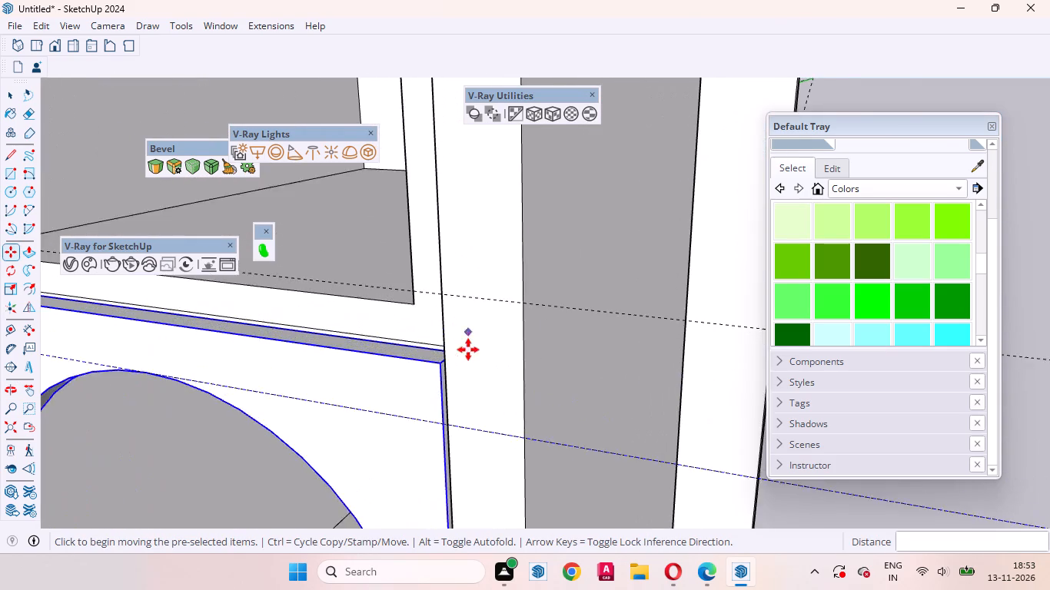
scroll(468, 350, up, 12)
middle_drag(397, 367, 553, 319)
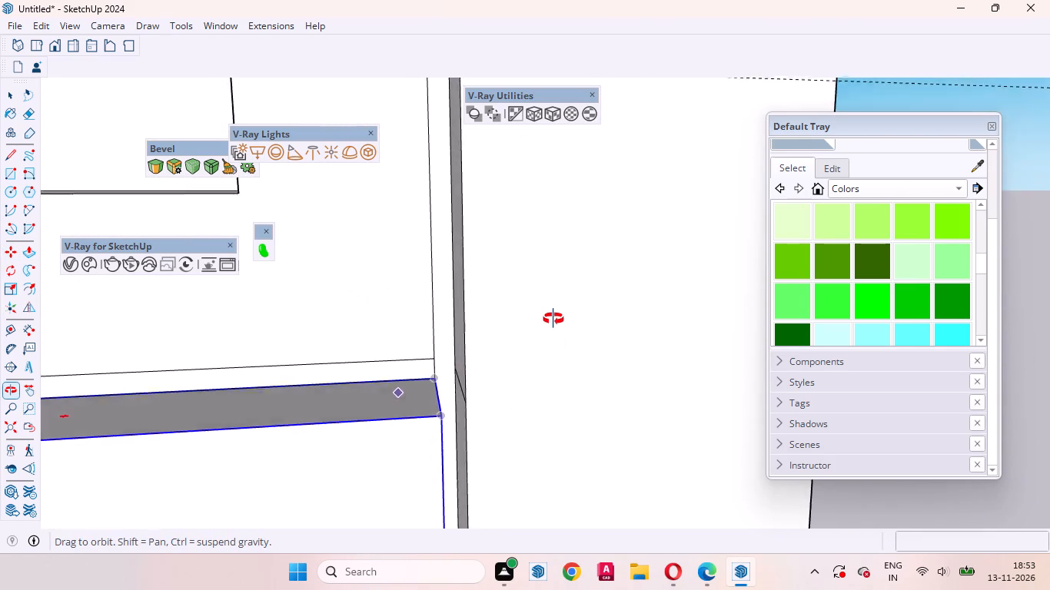
middle_drag(553, 319, 542, 311)
scroll(547, 312, up, 1)
scroll(564, 325, down, 17)
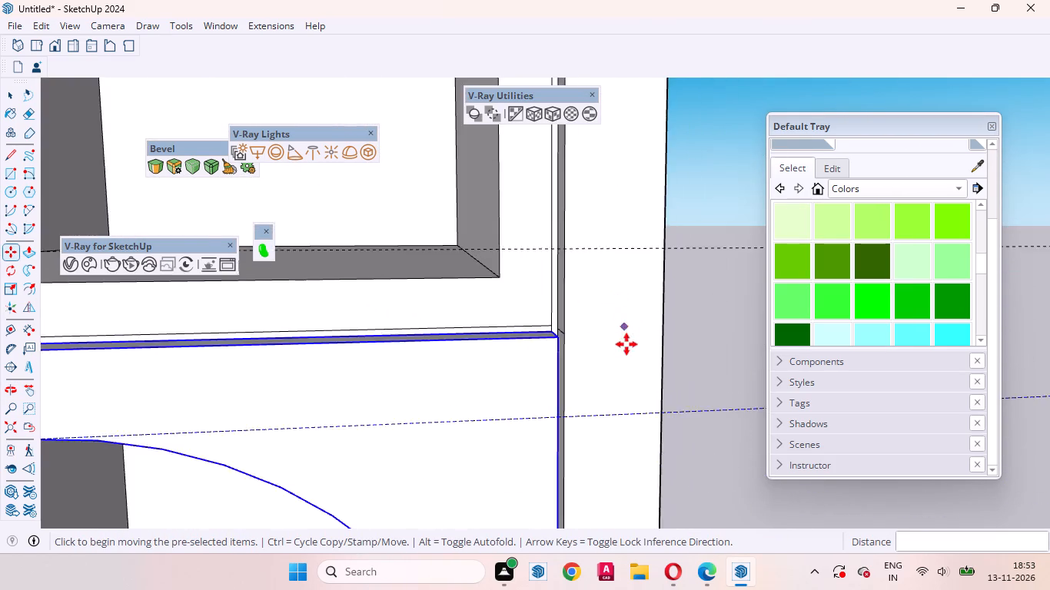
Copy the left column's middle shutter by its upper-left corner into the right column's middle compartment, about 7' 5 3/16" across.
scroll(626, 344, down, 20)
scroll(626, 344, down, 5)
key(space)
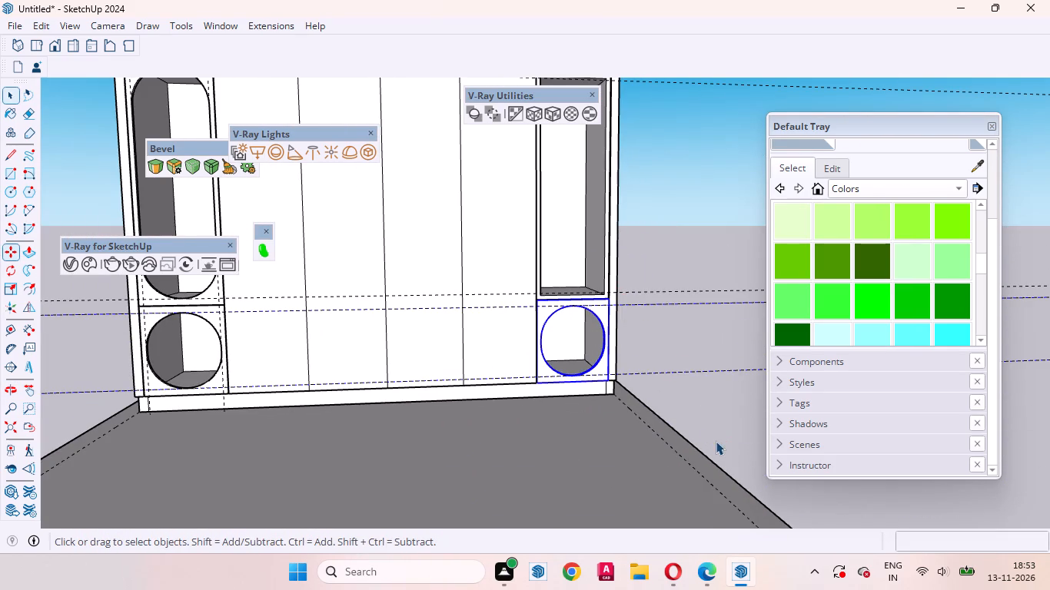
scroll(712, 510, down, 10)
scroll(470, 350, down, 10)
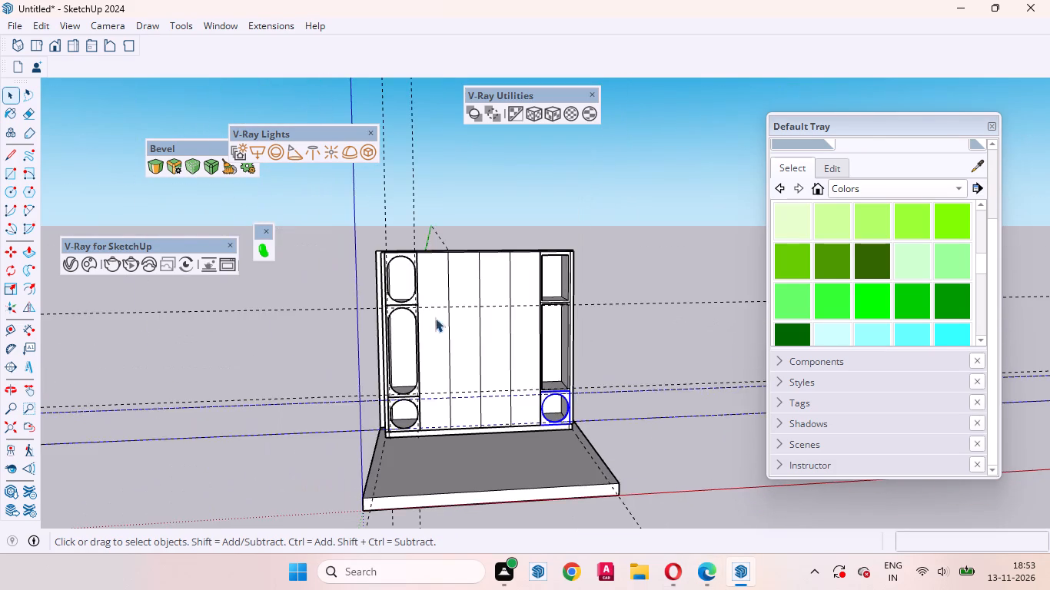
scroll(423, 308, up, 18)
click(431, 313)
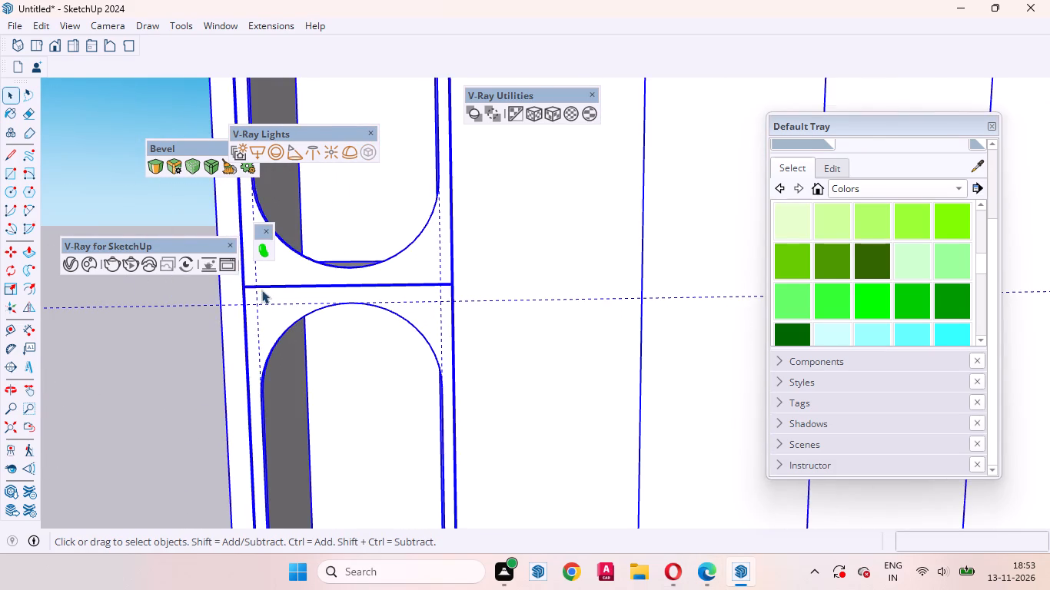
scroll(254, 289, up, 3)
double_click(296, 320)
click(282, 326)
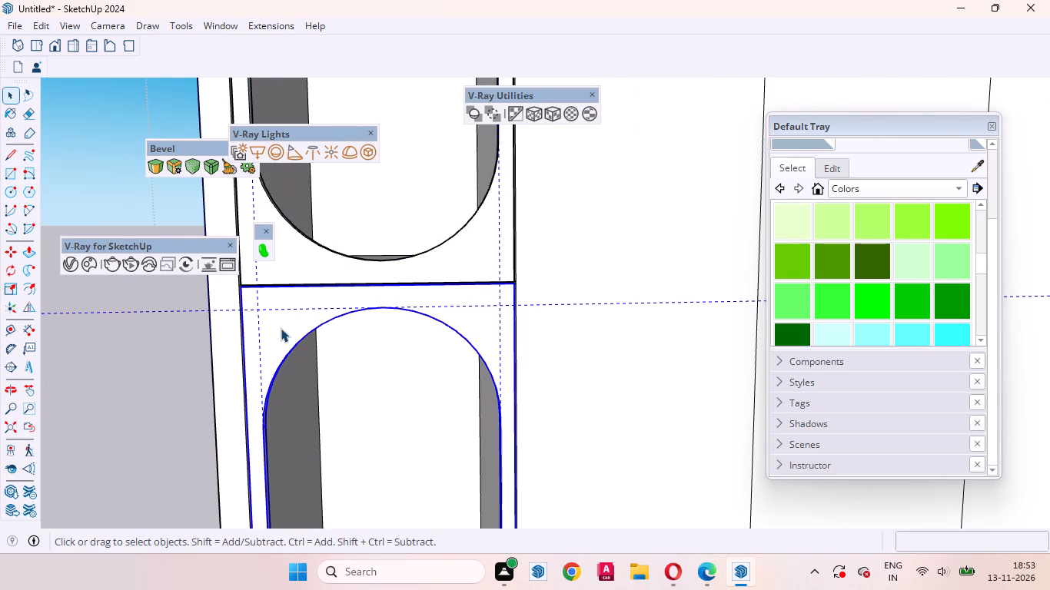
key(m)
scroll(241, 308, up, 7)
scroll(350, 419, down, 3)
scroll(295, 314, up, 4)
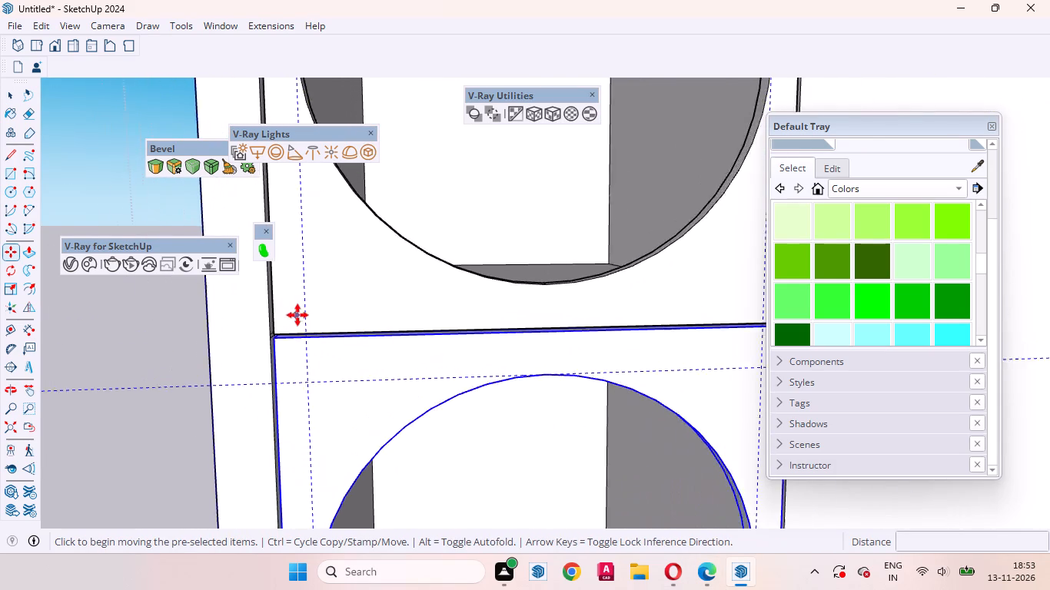
scroll(297, 315, up, 3)
click(268, 343)
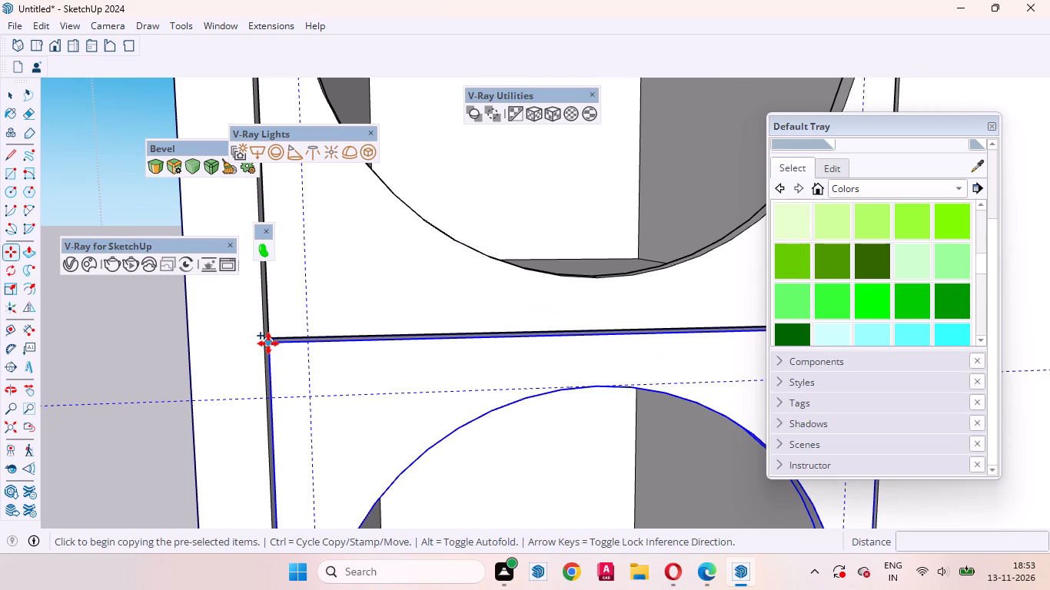
scroll(321, 359, down, 8)
scroll(272, 361, up, 1)
scroll(272, 362, down, 1)
scroll(272, 362, up, 1)
scroll(272, 362, down, 17)
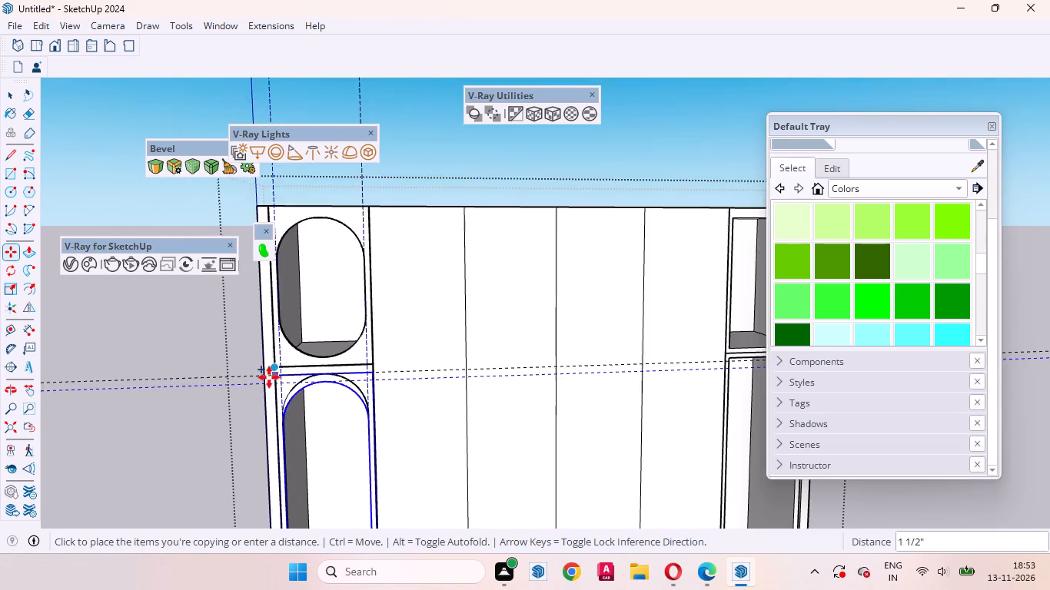
scroll(269, 377, down, 8)
scroll(510, 371, up, 19)
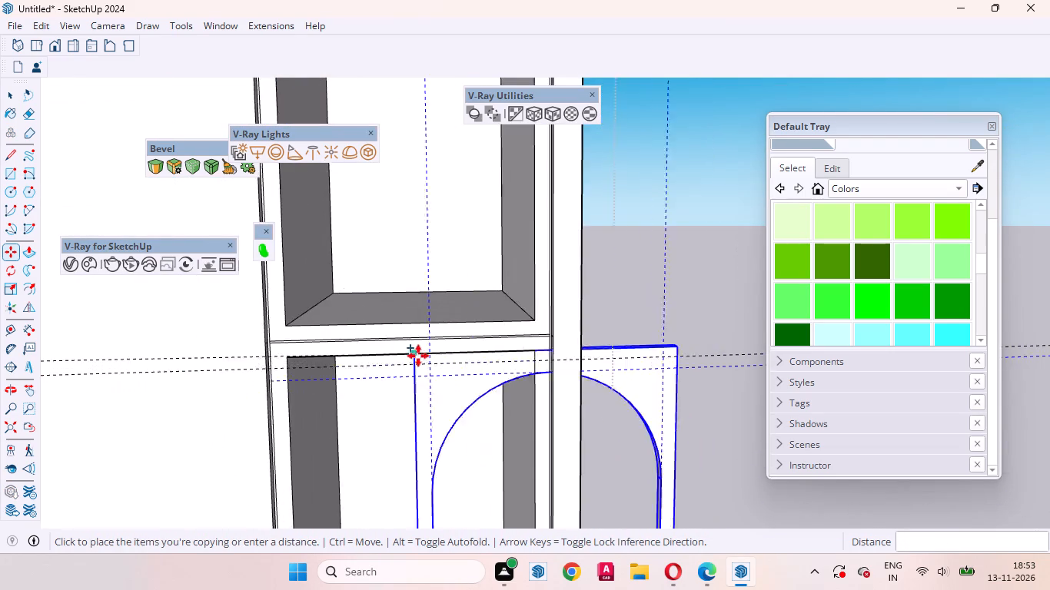
scroll(418, 356, up, 1)
scroll(479, 353, down, 9)
scroll(452, 343, up, 10)
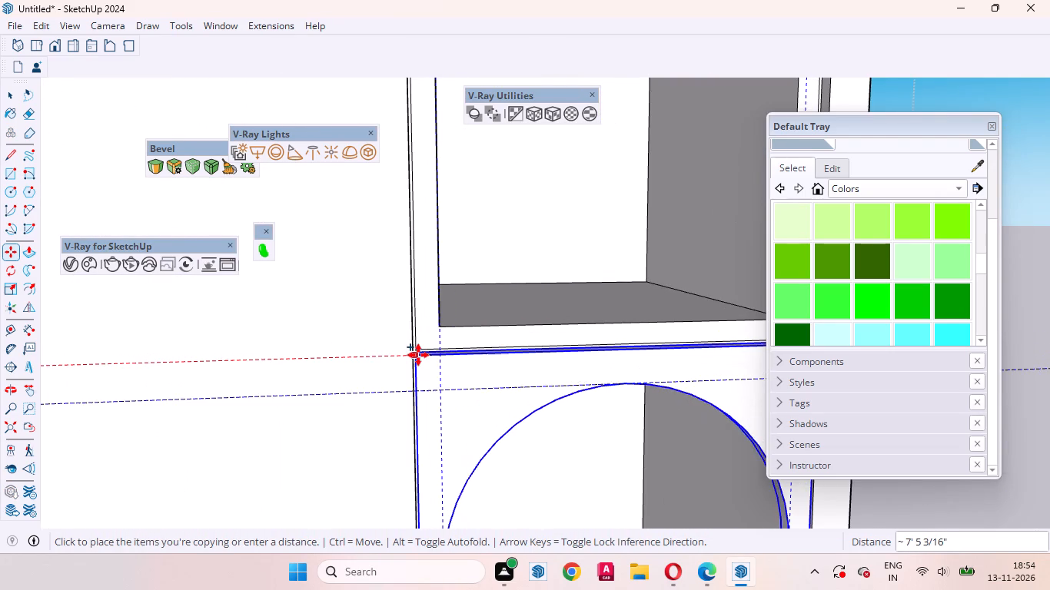
scroll(418, 355, up, 1)
click(418, 355)
click(439, 366)
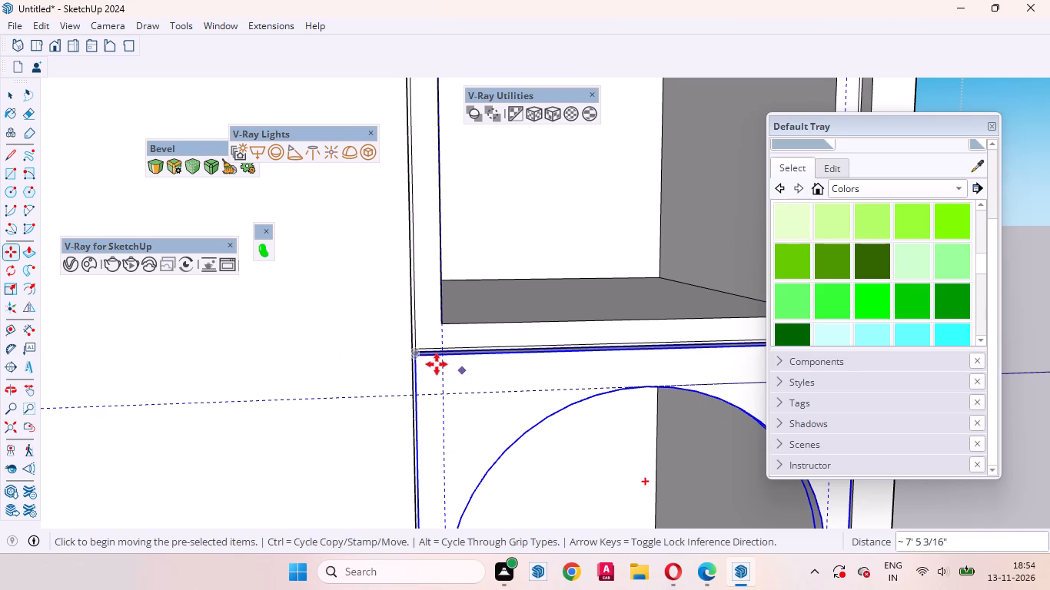
key(space)
Delete the upper horizontal guide line inside the right column's middle shutter group, and close the group.
scroll(424, 360, up, 16)
middle_drag(399, 360, 463, 380)
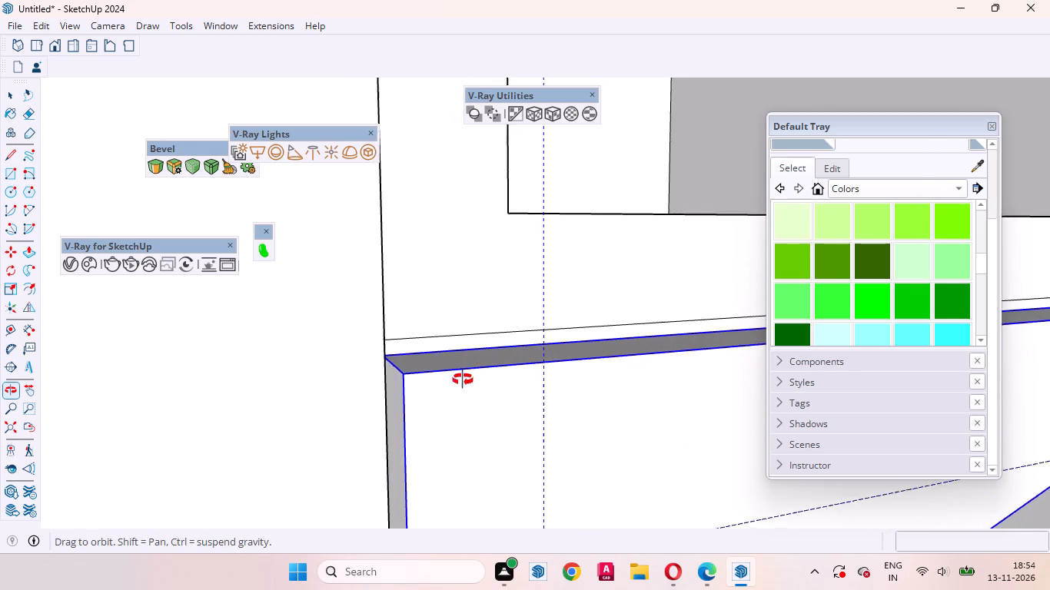
middle_drag(463, 380, 456, 396)
scroll(450, 419, down, 20)
scroll(450, 419, down, 7)
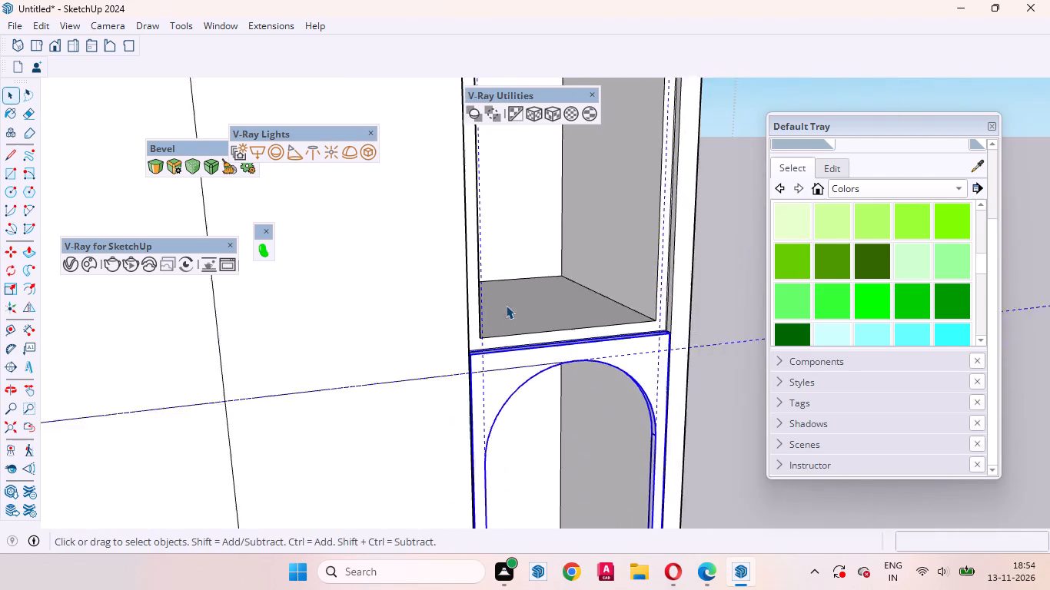
scroll(506, 305, down, 9)
drag(707, 364, 673, 266)
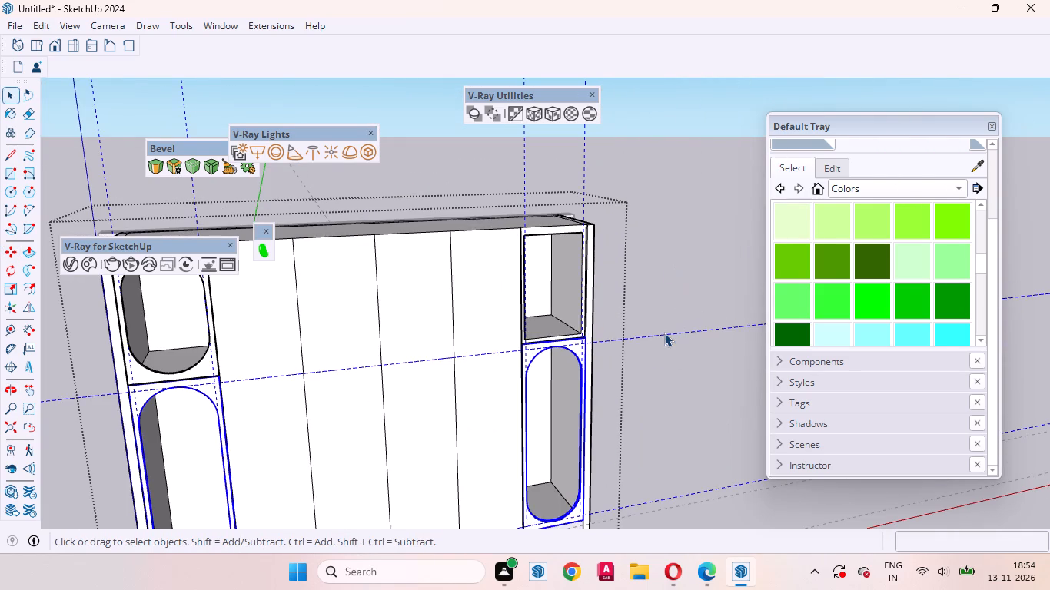
double_click(664, 333)
click(666, 336)
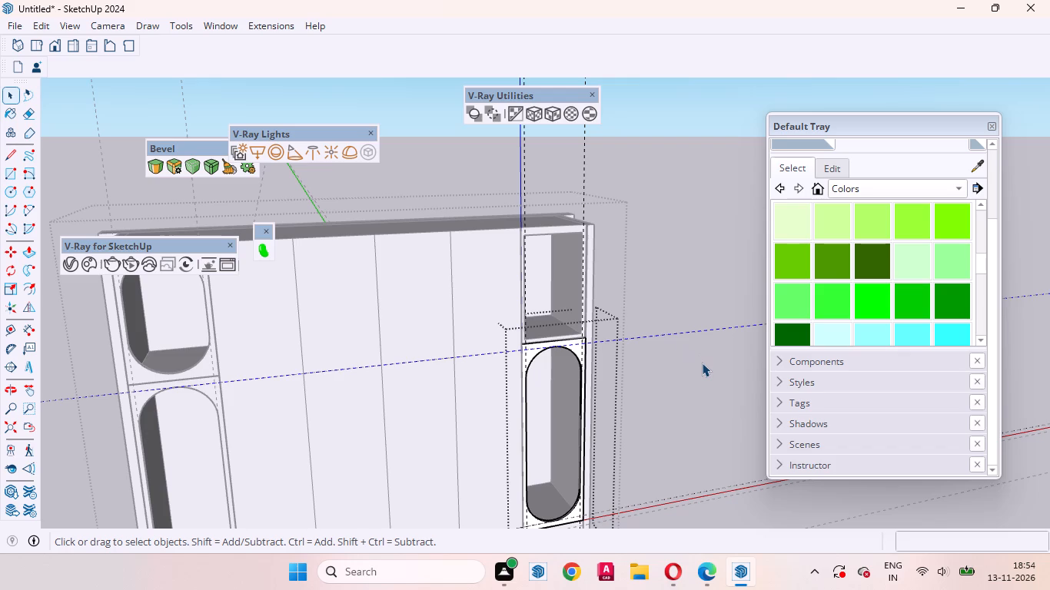
key(Delete)
click(693, 406)
Delete the upper and lower horizontal guide lines inside the left column's middle shutter group, and close the group.
scroll(628, 260, down, 4)
drag(734, 459, 700, 224)
double_click(699, 313)
click(699, 313)
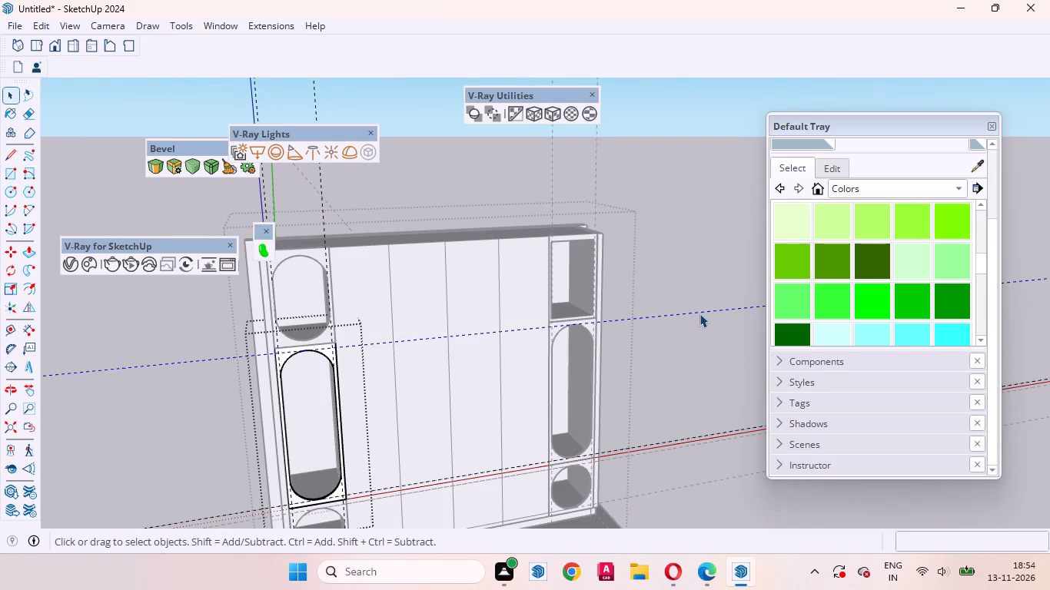
key(Delete)
click(716, 435)
key(Delete)
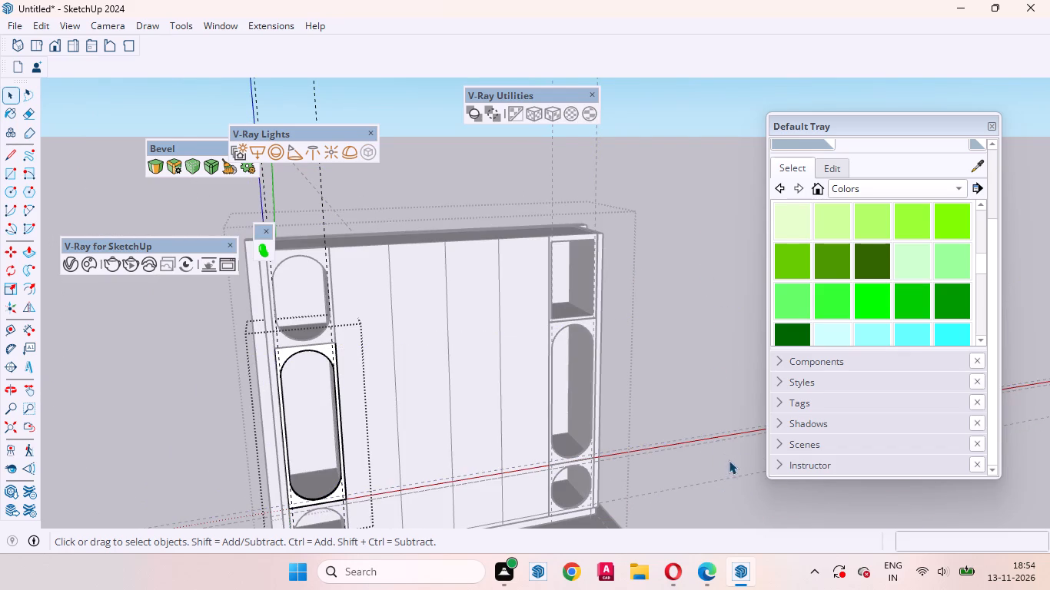
click(712, 376)
Delete the vertical guide lines inside the right column's middle shutter group, and close the group.
drag(650, 192, 523, 120)
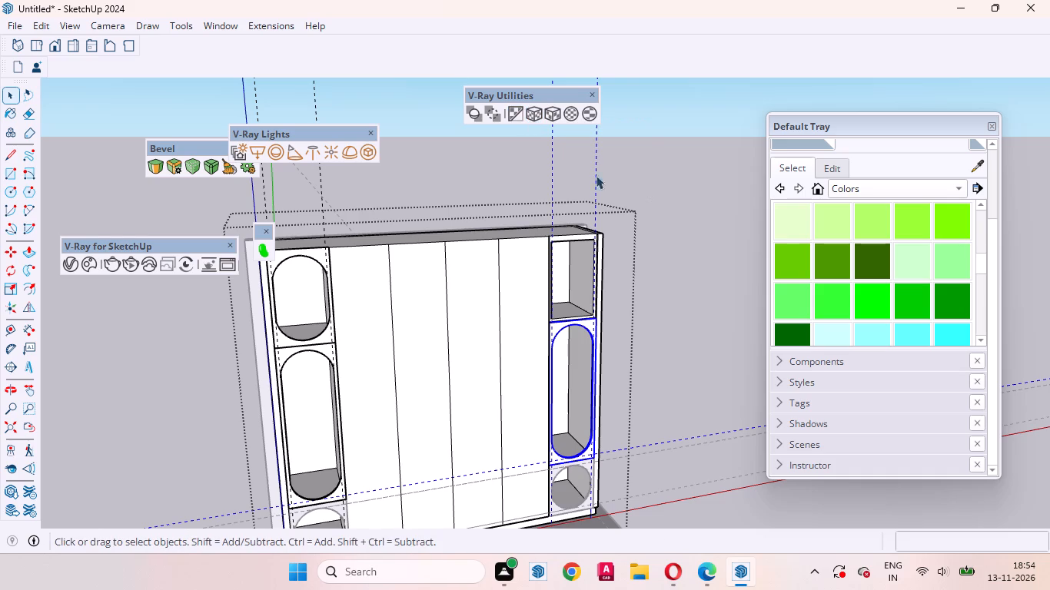
double_click(589, 324)
drag(635, 160, 321, 58)
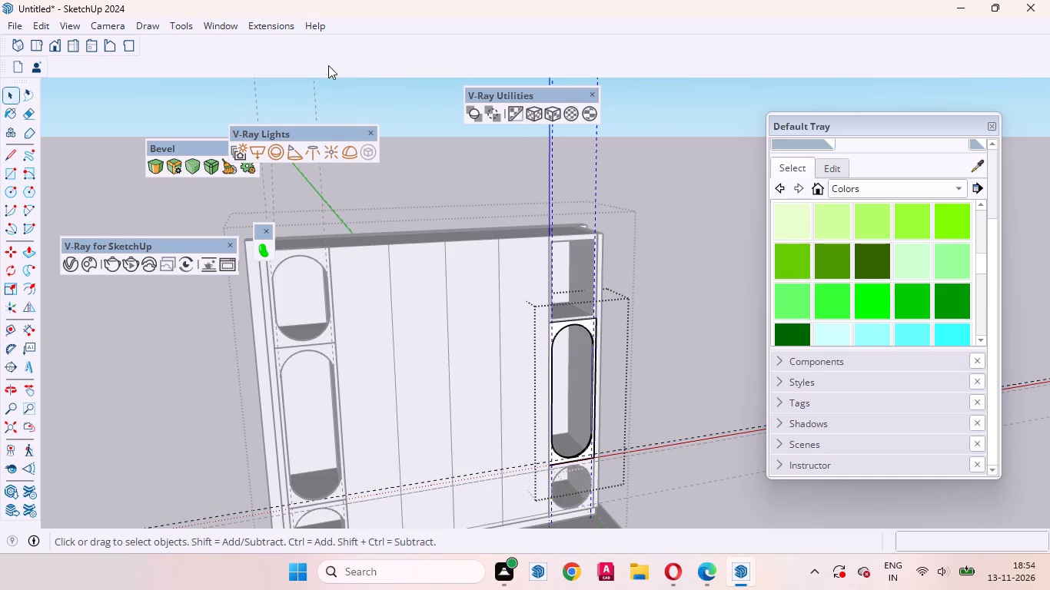
key(Delete)
click(648, 243)
Delete the vertical guide lines inside the left column's middle shutter group, and close the group.
double_click(324, 349)
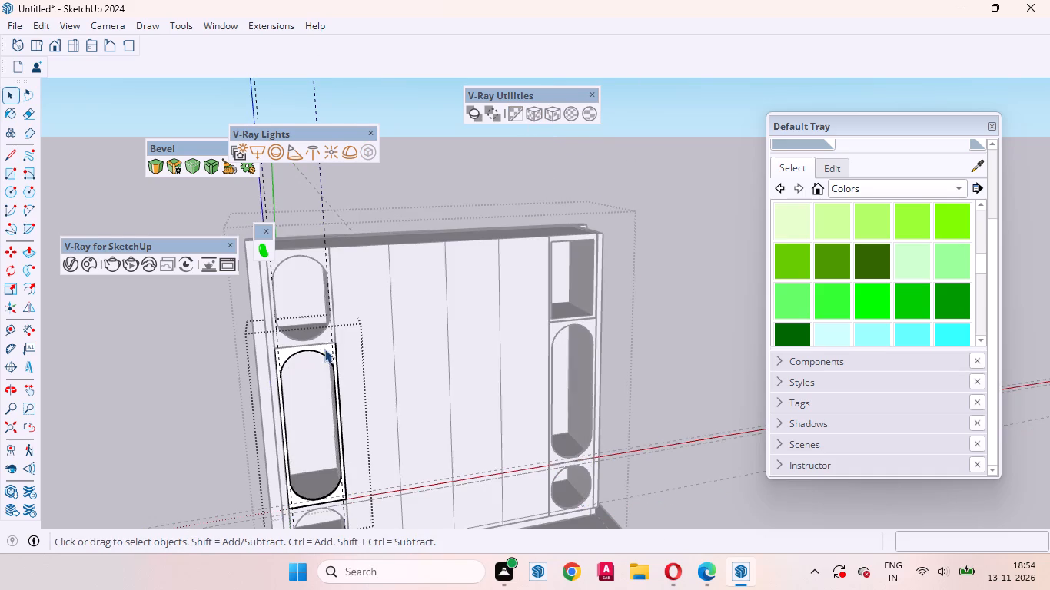
drag(369, 157, 79, 56)
drag(376, 204, 131, 71)
key(Delete)
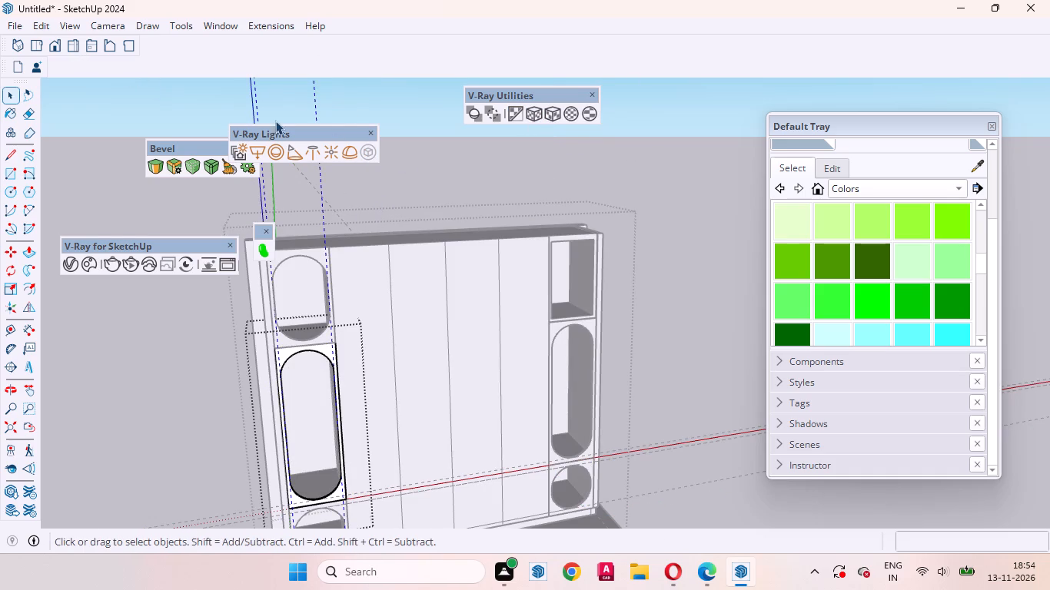
click(593, 191)
Delete the remaining lower horizontal guide line inside the right column's middle shutter group, and close the group.
scroll(619, 323, down, 5)
middle_drag(639, 410, 500, 340)
drag(699, 468, 669, 373)
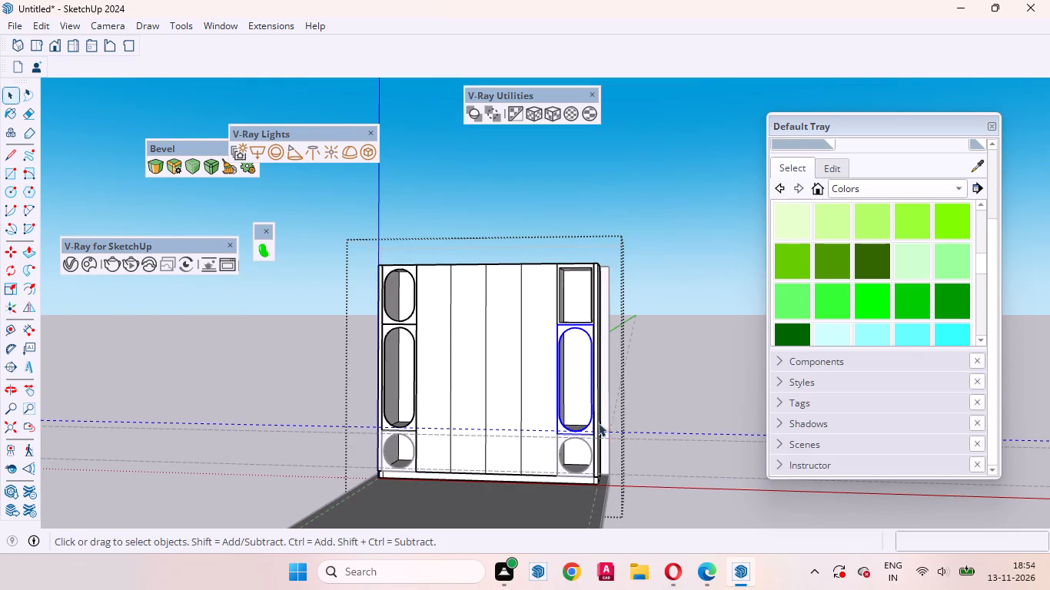
scroll(586, 423, up, 7)
double_click(596, 429)
drag(709, 469, 685, 383)
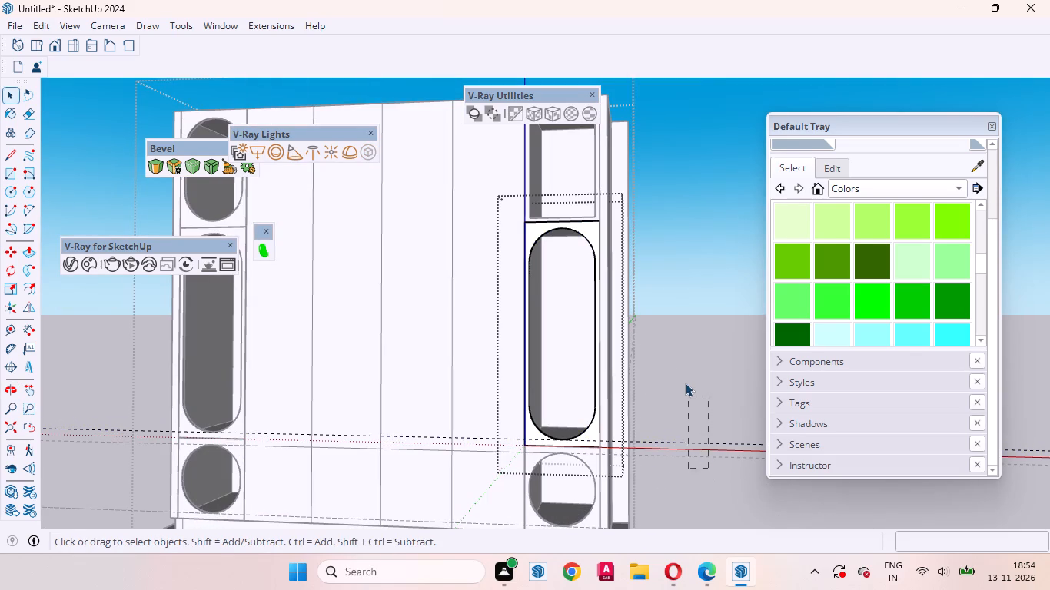
drag(685, 383, 686, 388)
key(Delete)
click(694, 406)
Copy the left column's top shutter by its upper-left corner into the right column's top compartment, about 7' 5 1/16" across.
scroll(693, 483, down, 9)
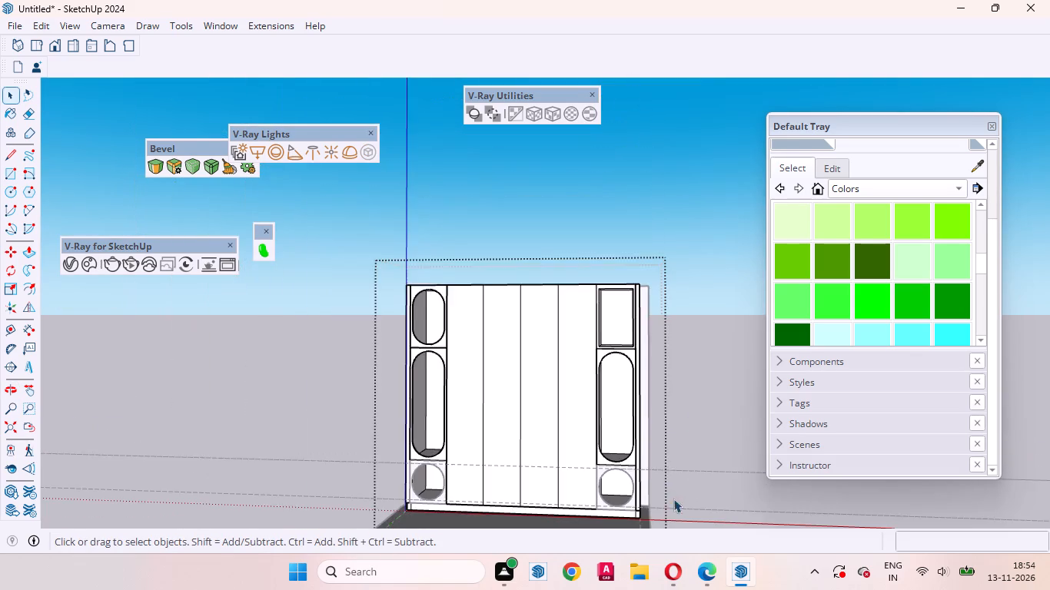
middle_drag(576, 416, 544, 403)
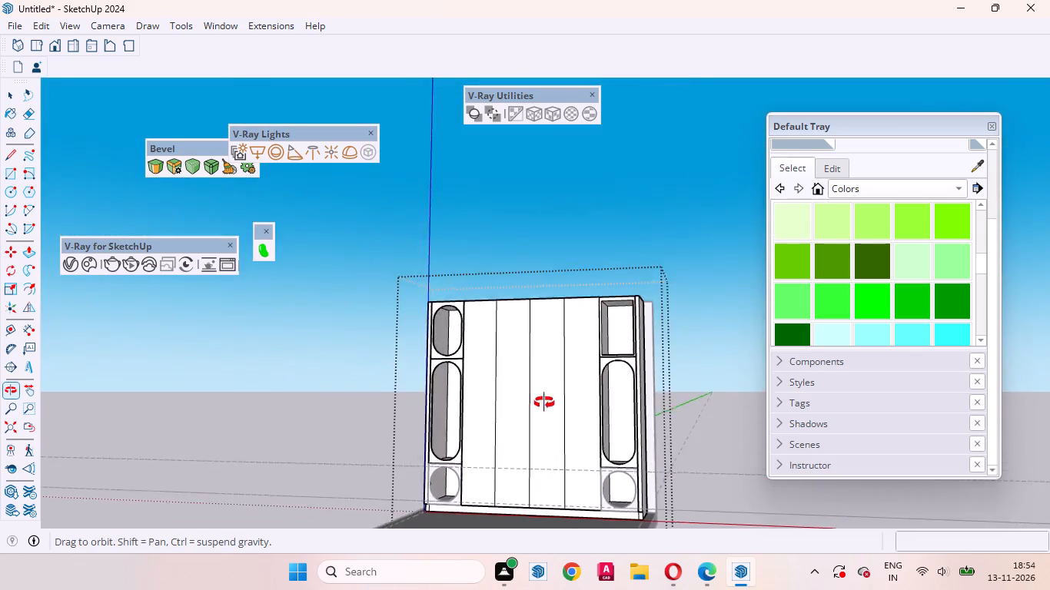
middle_drag(544, 403, 573, 505)
scroll(307, 221, up, 15)
click(473, 353)
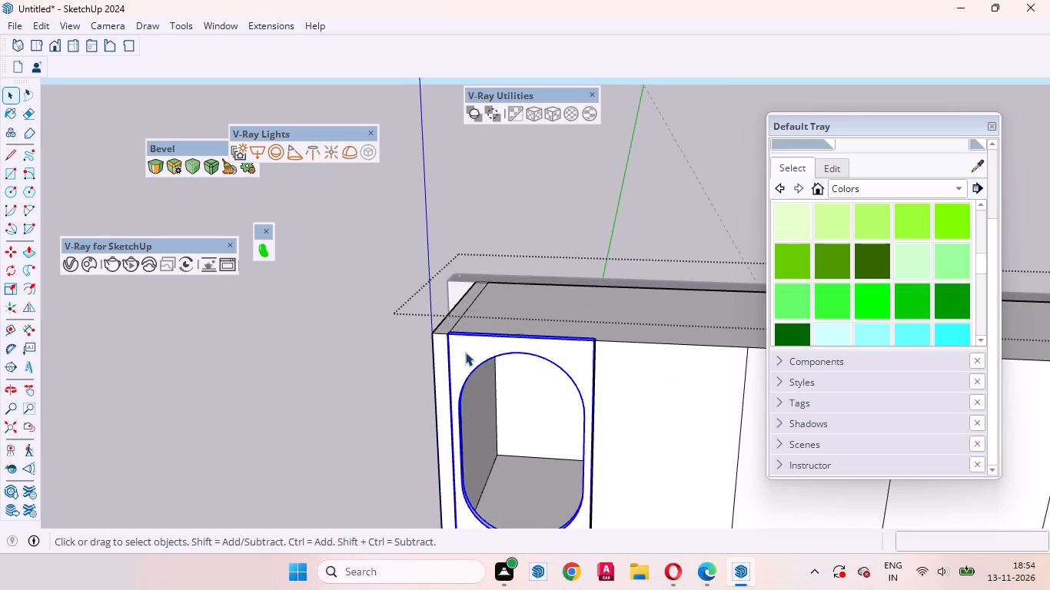
scroll(464, 352, up, 8)
key(m)
scroll(390, 320, up, 8)
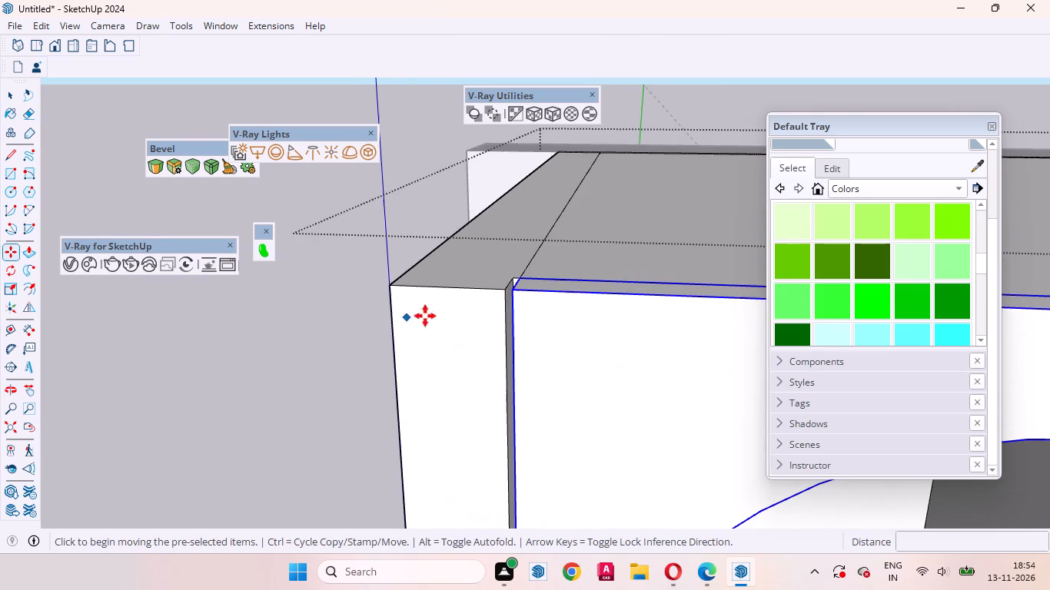
click(513, 292)
scroll(490, 324, down, 8)
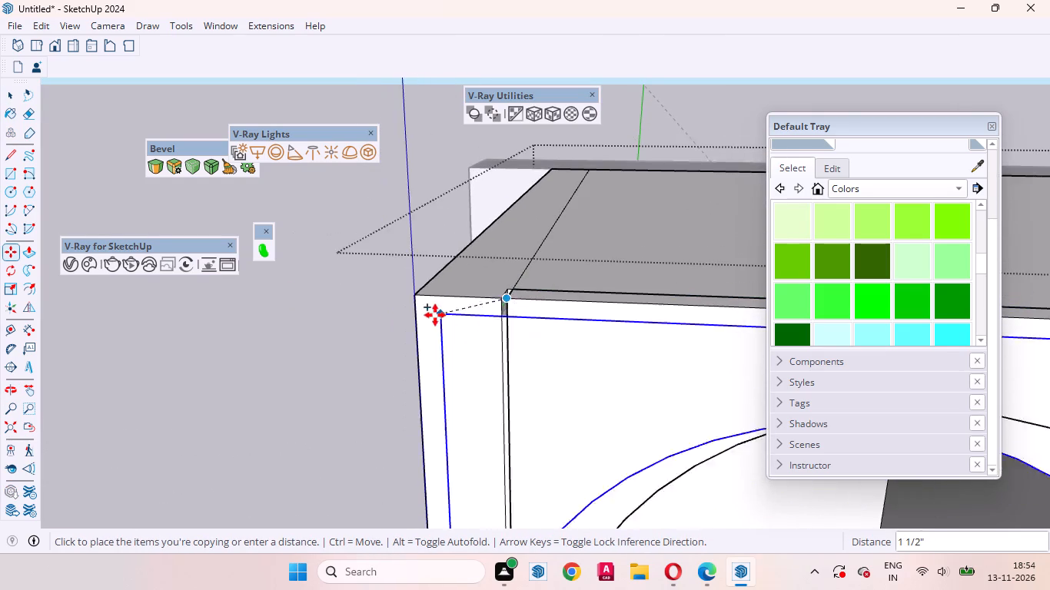
scroll(435, 315, down, 20)
scroll(435, 315, down, 6)
scroll(583, 307, up, 4)
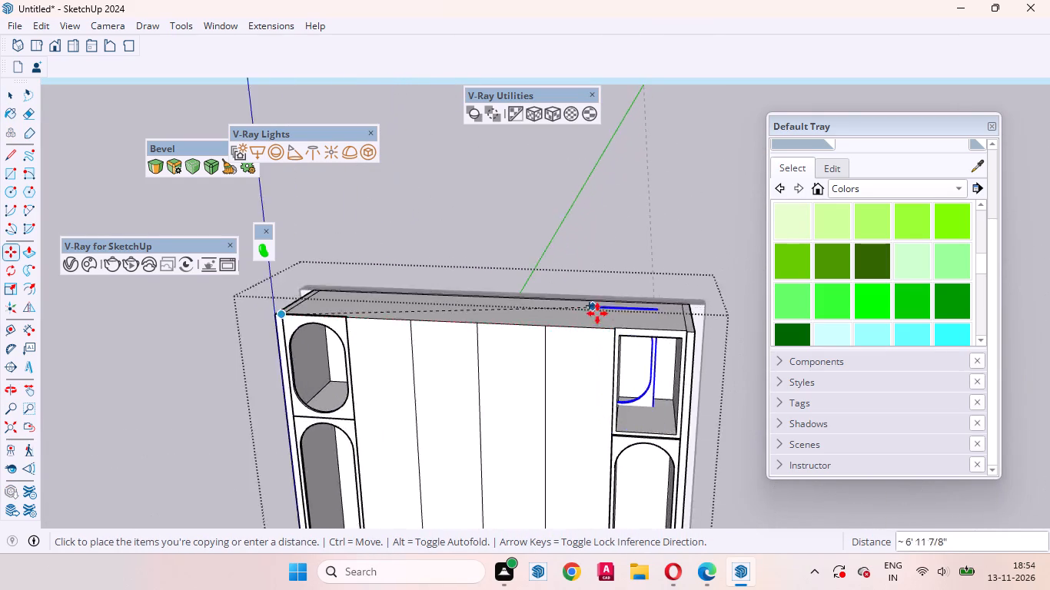
scroll(597, 313, up, 18)
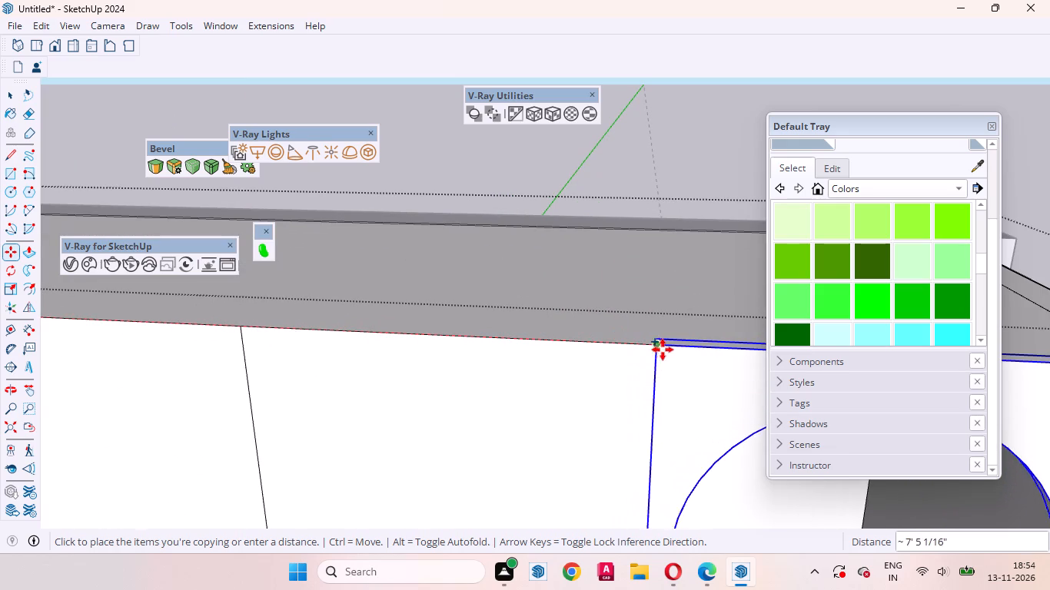
click(660, 350)
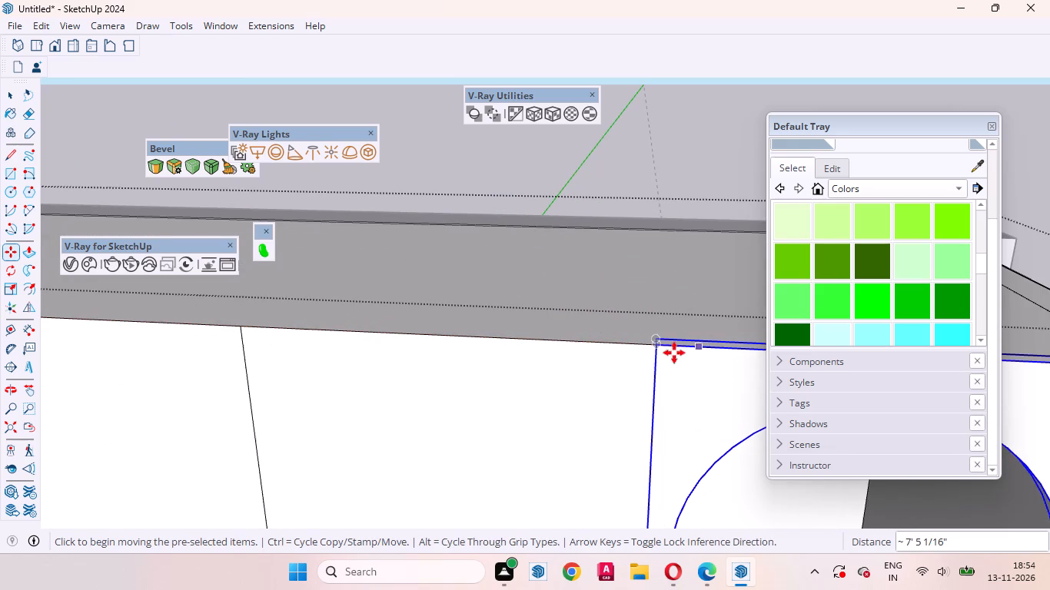
key(space)
Move the copied top shutter about 1/8" sideways so its upper-right corner meets the line near the outer side panel.
scroll(375, 246, down, 2)
scroll(374, 246, up, 1)
scroll(374, 246, down, 8)
scroll(616, 297, up, 10)
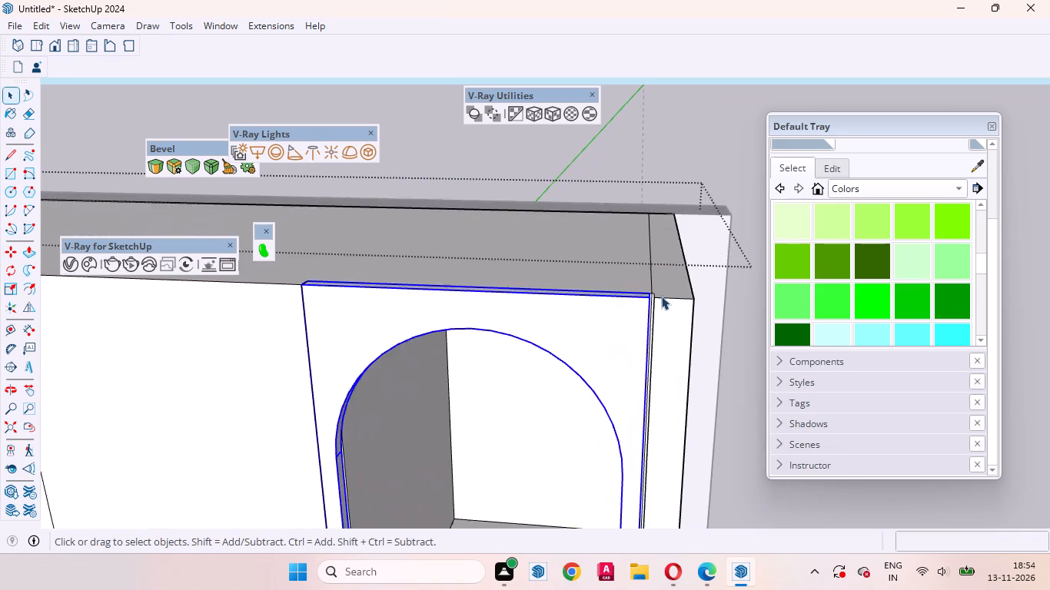
scroll(661, 296, up, 12)
middle_drag(640, 340, 637, 455)
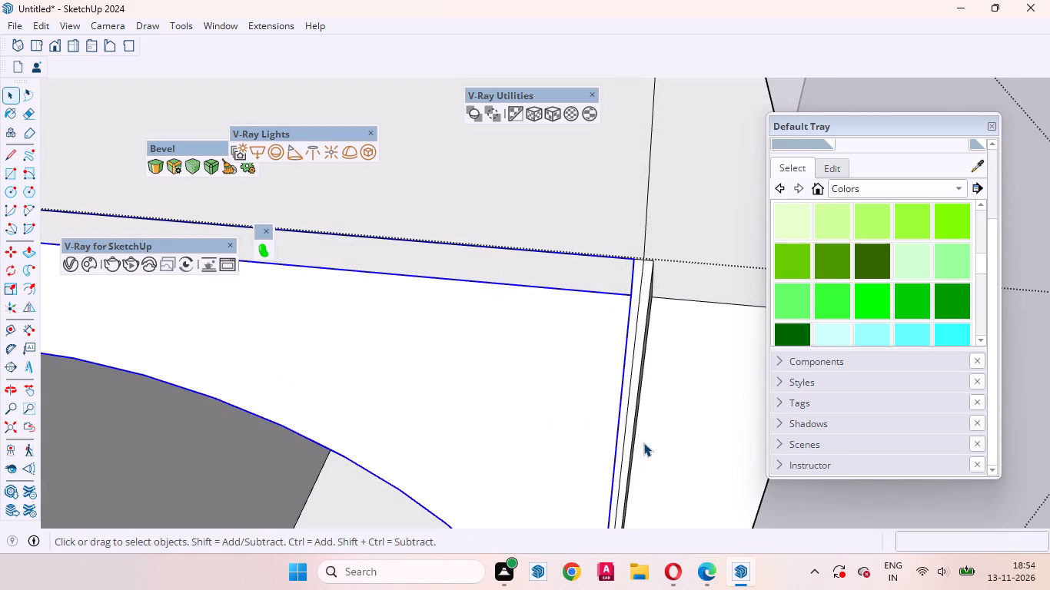
key(m)
scroll(610, 270, up, 13)
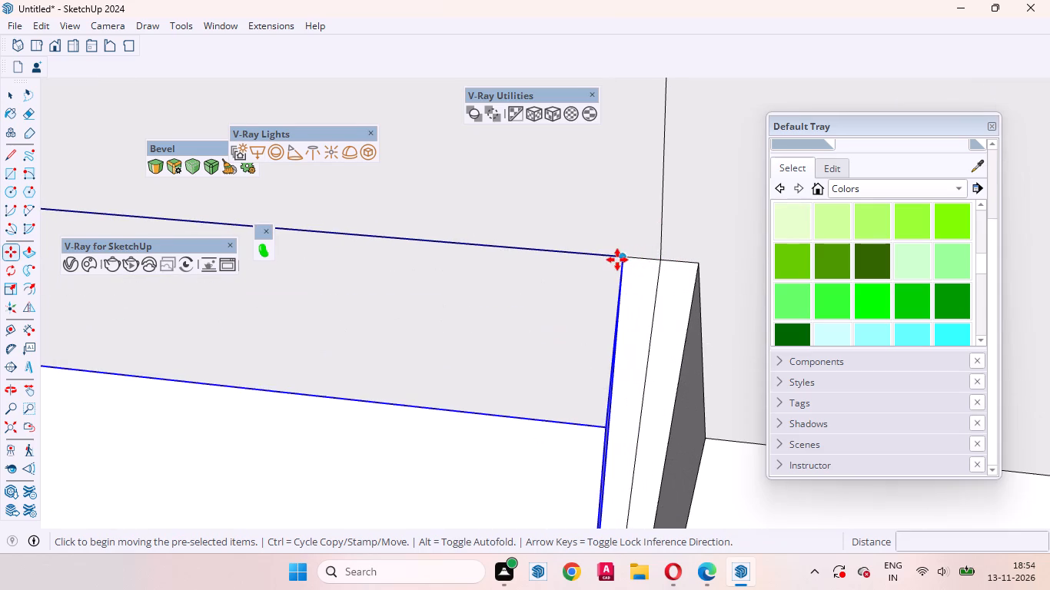
click(624, 257)
click(657, 257)
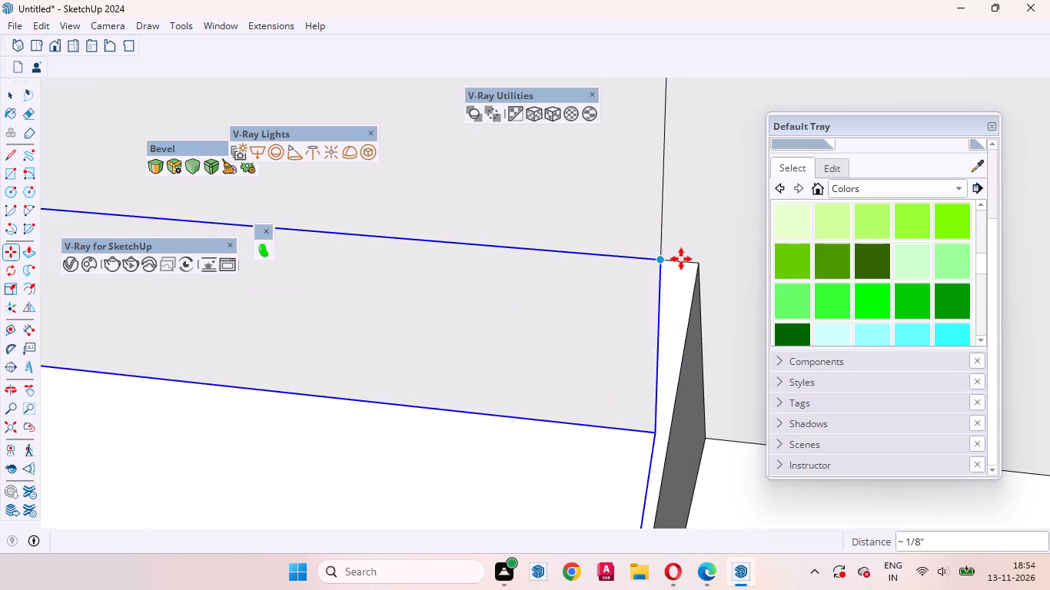
key(space)
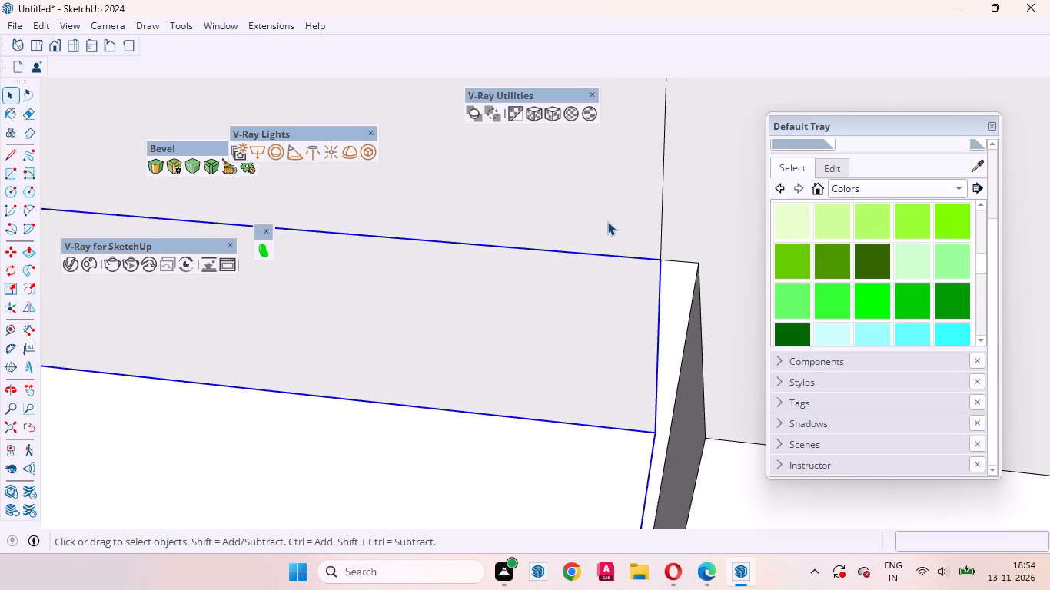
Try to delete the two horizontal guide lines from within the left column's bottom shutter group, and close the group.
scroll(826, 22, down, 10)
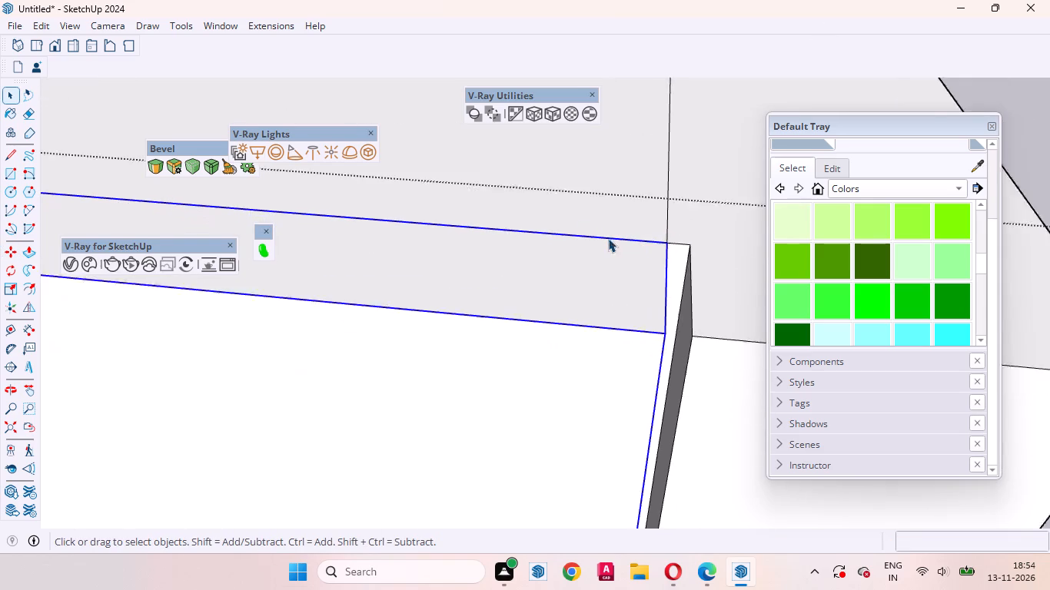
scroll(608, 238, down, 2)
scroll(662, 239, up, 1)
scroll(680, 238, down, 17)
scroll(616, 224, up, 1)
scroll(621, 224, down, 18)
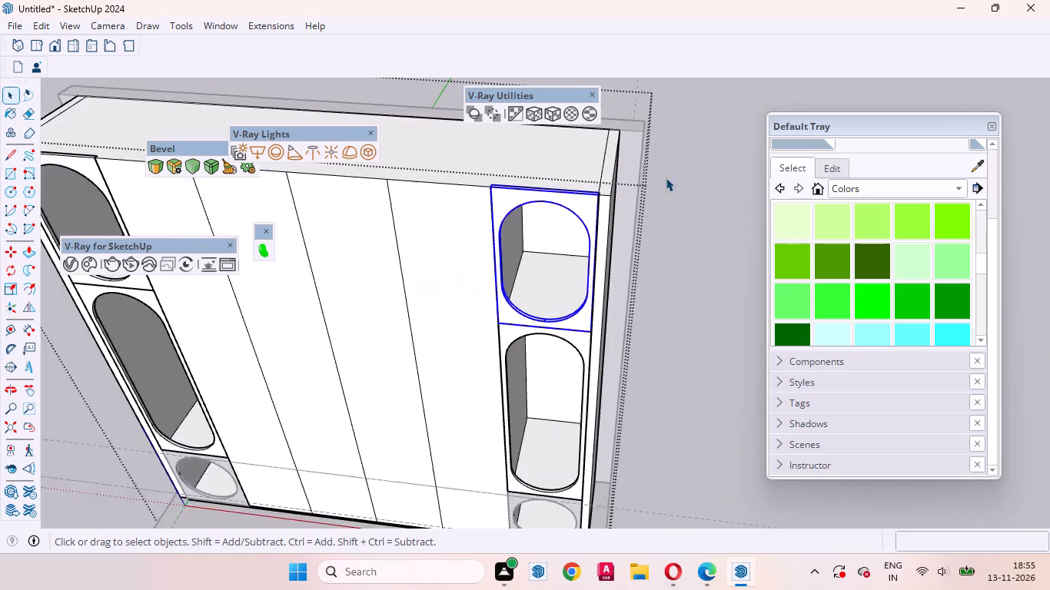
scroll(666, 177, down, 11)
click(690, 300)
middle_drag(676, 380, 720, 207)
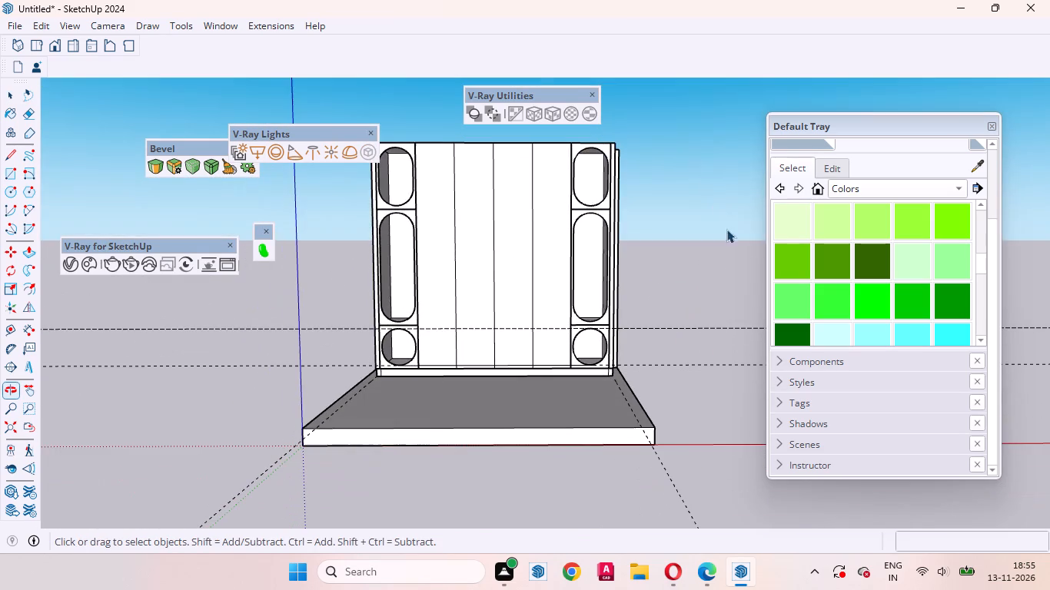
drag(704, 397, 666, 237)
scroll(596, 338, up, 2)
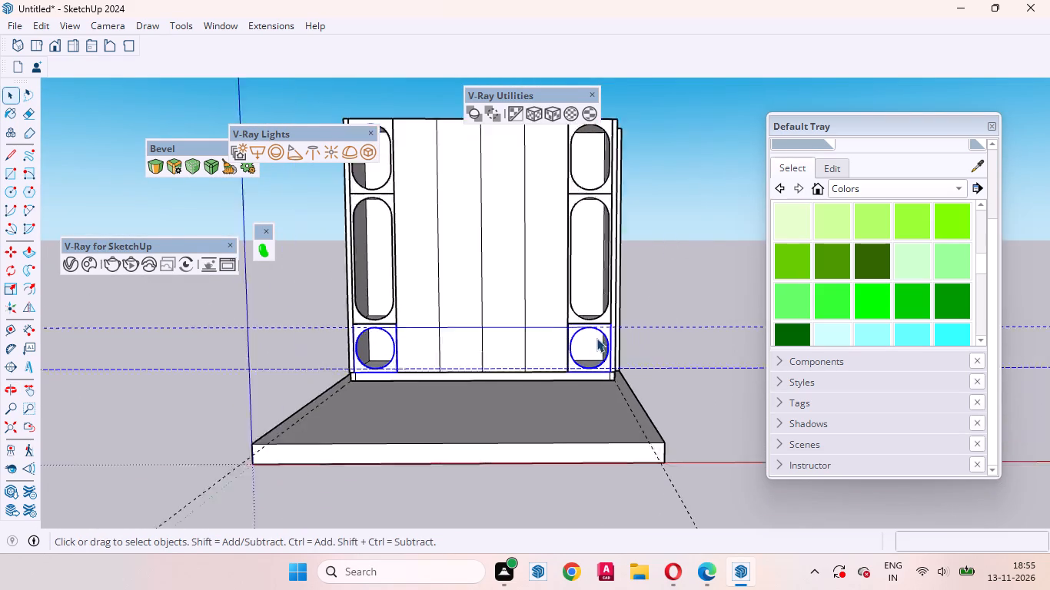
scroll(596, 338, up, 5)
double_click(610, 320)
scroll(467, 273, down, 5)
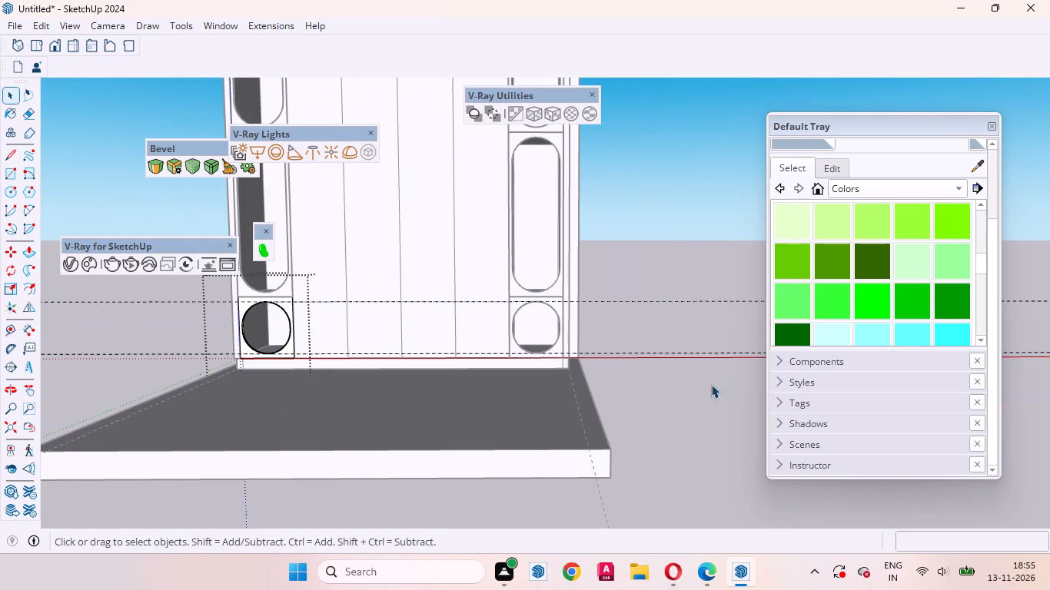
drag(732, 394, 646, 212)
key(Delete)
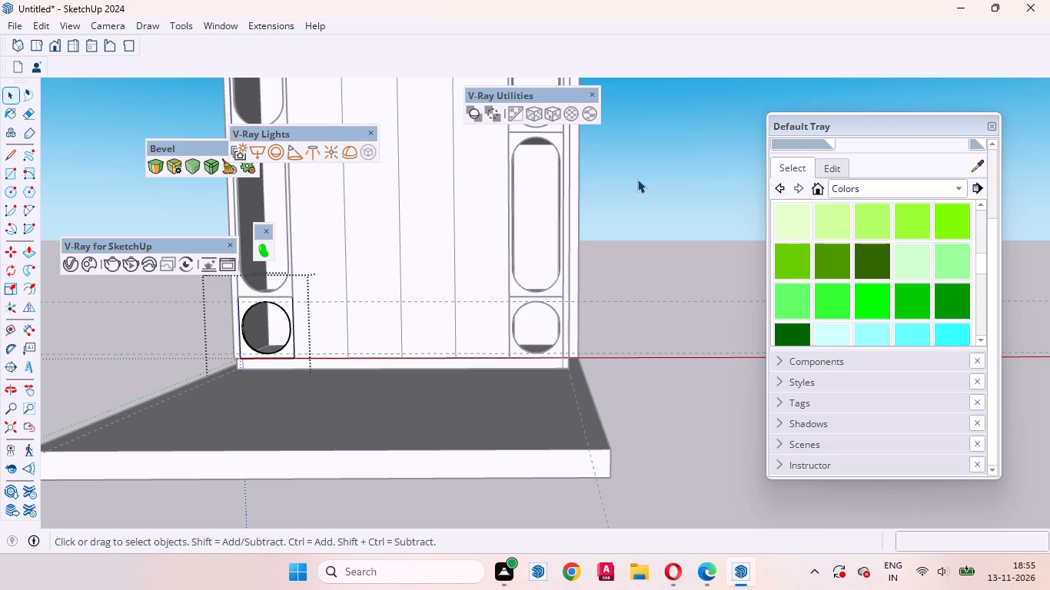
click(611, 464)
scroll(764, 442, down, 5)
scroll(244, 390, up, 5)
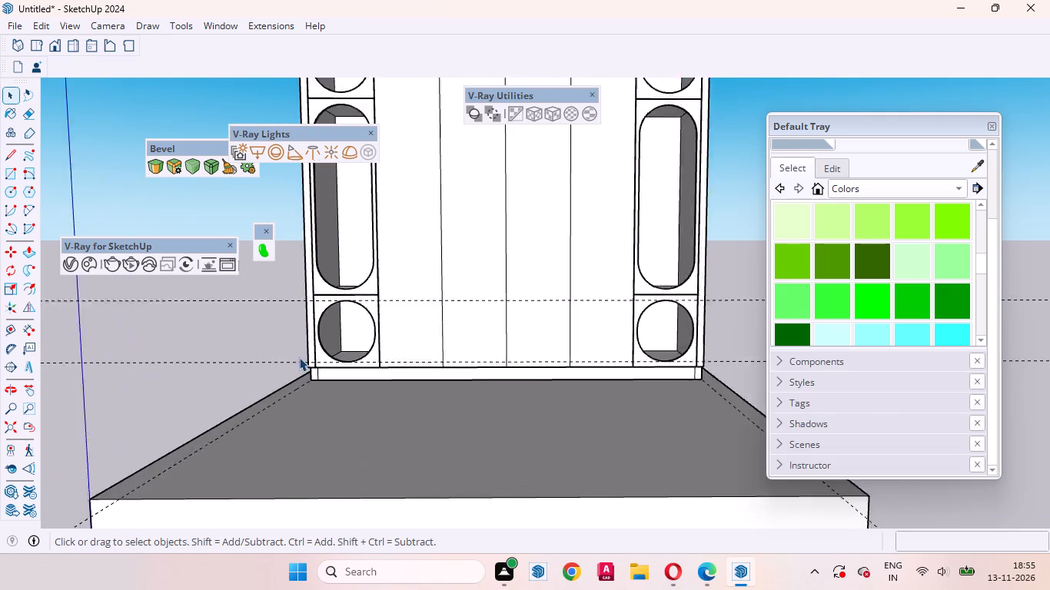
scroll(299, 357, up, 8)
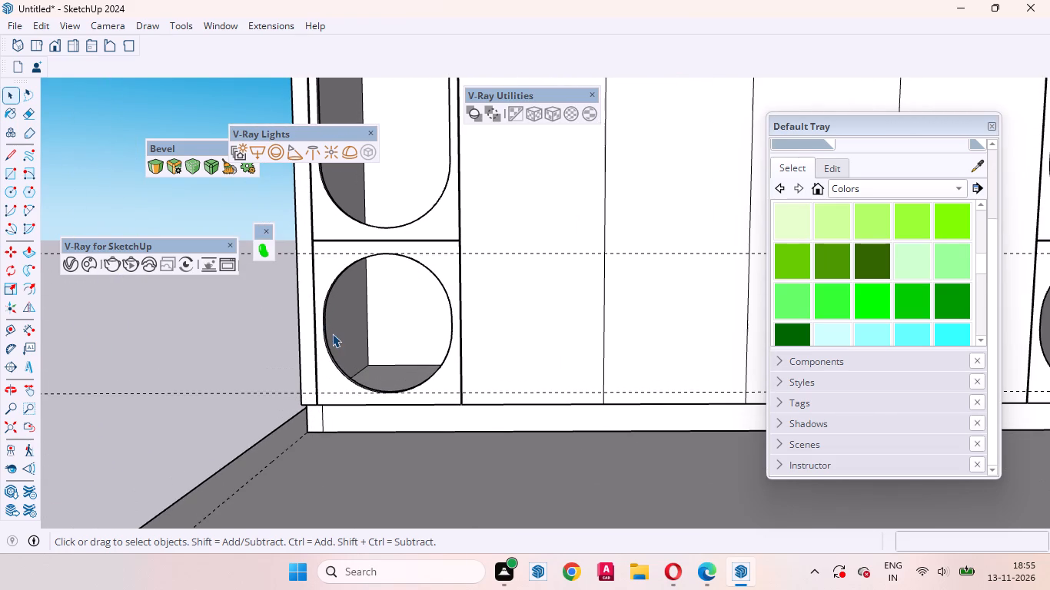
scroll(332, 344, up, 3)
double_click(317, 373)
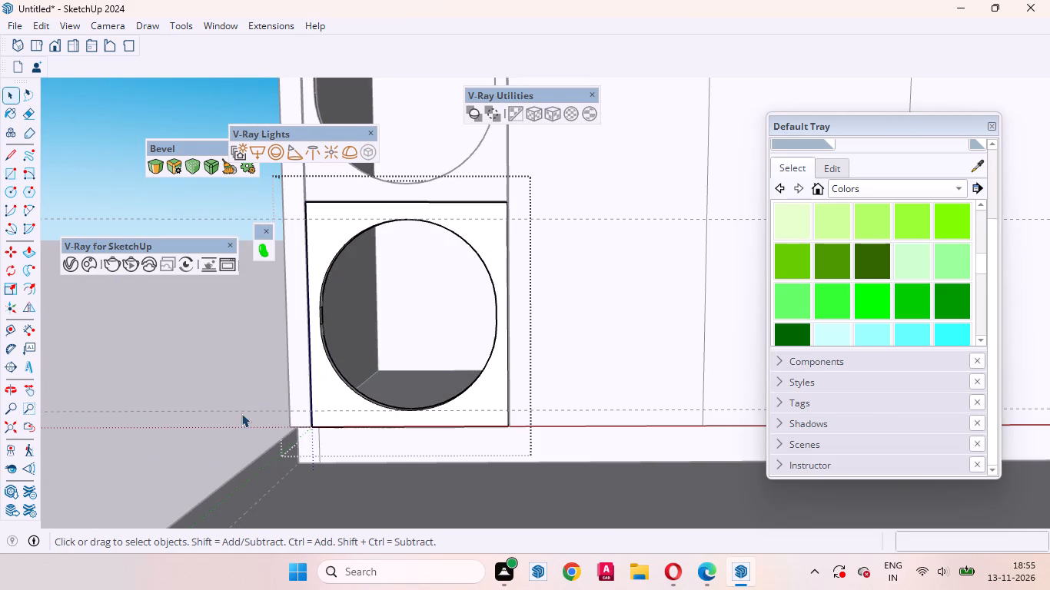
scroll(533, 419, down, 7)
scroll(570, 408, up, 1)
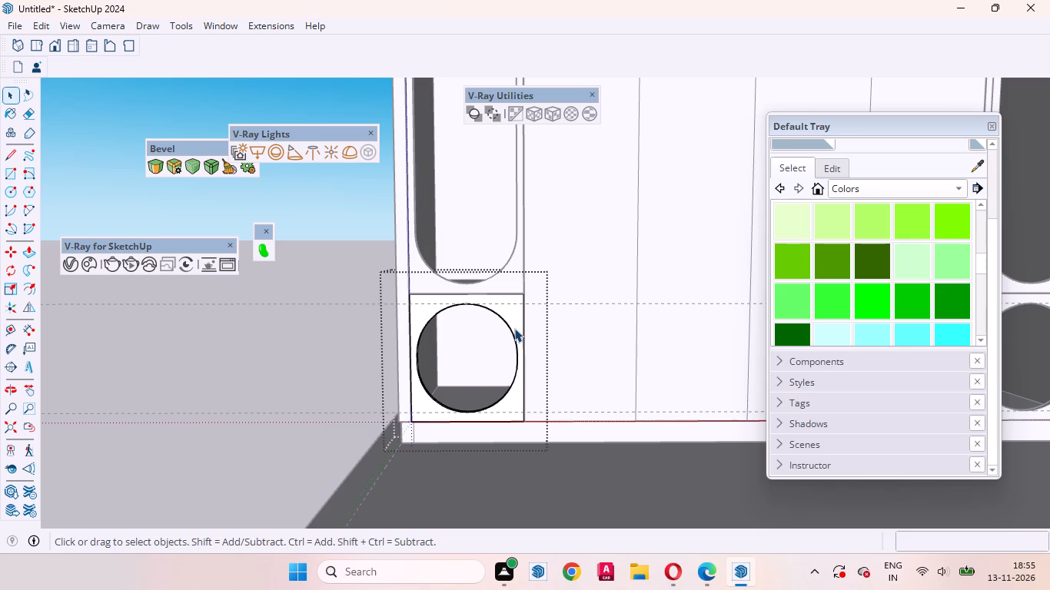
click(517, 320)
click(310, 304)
Delete both horizontal guide lines inside the right column's bottom shutter group, and close the group.
click(310, 304)
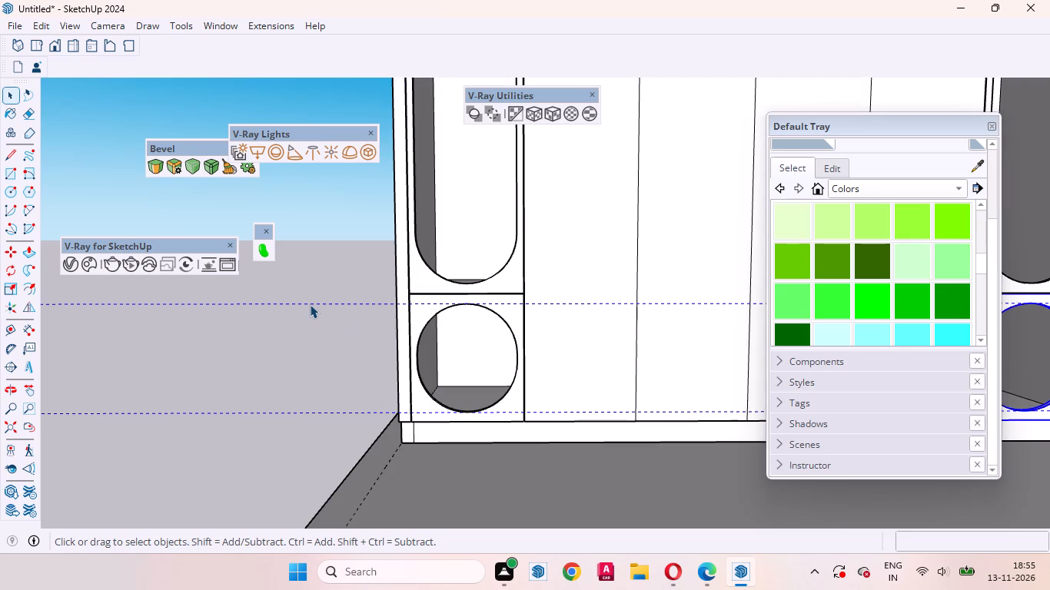
double_click(310, 304)
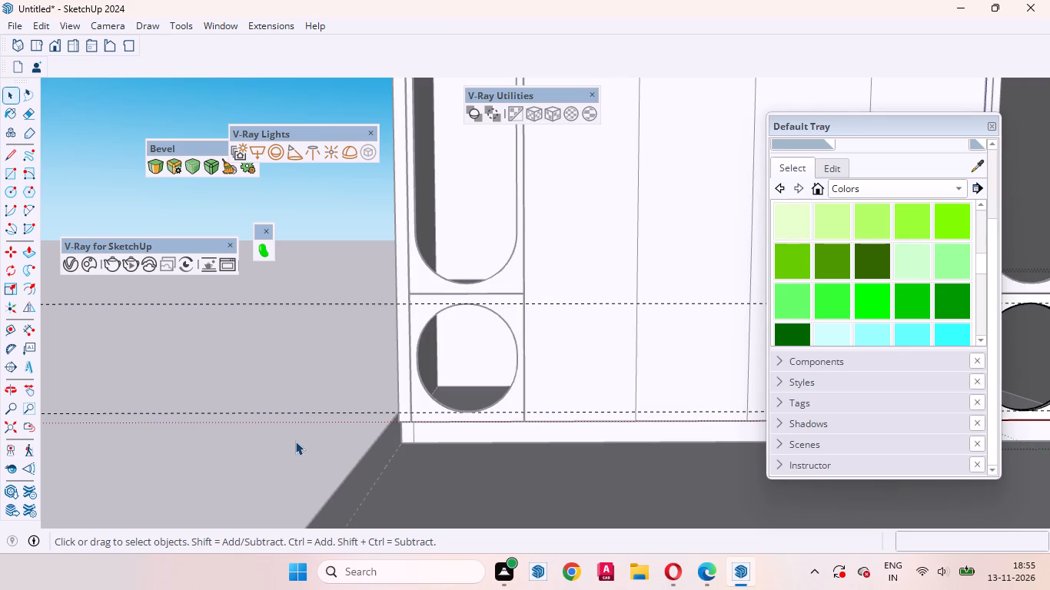
drag(295, 441, 184, 256)
key(Delete)
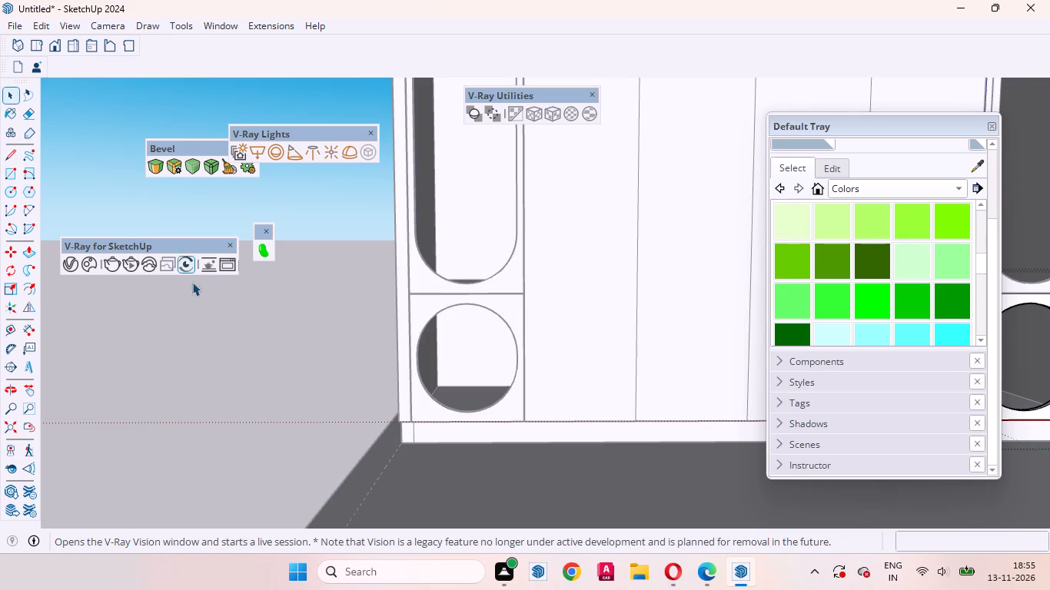
click(234, 390)
scroll(264, 491, down, 15)
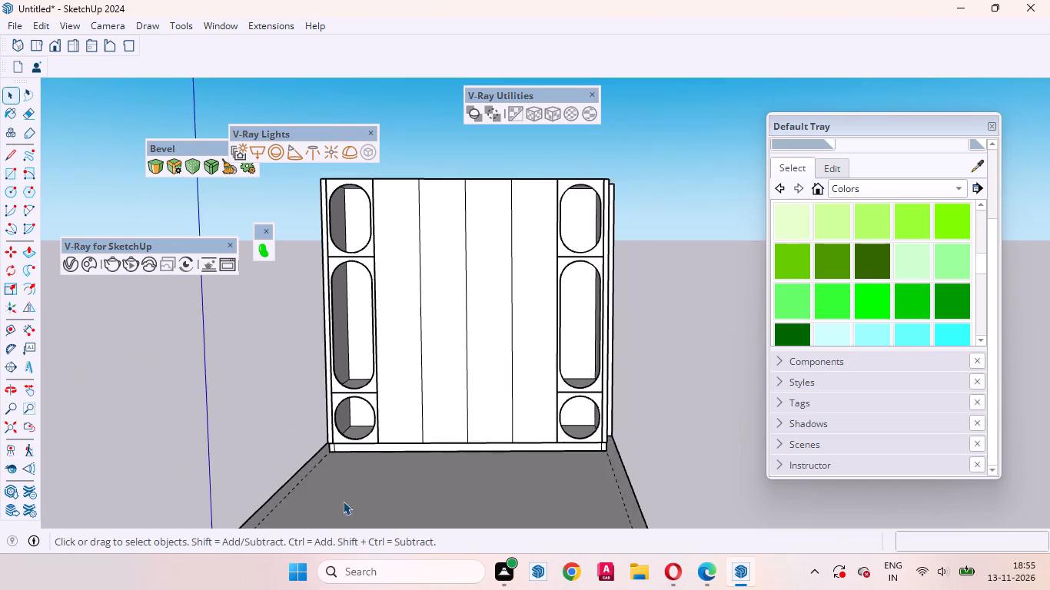
Examine the wardrobe's front, its outer-column shutters and base from the standard front view and from angled views.
scroll(343, 501, down, 4)
middle_drag(421, 430, 460, 367)
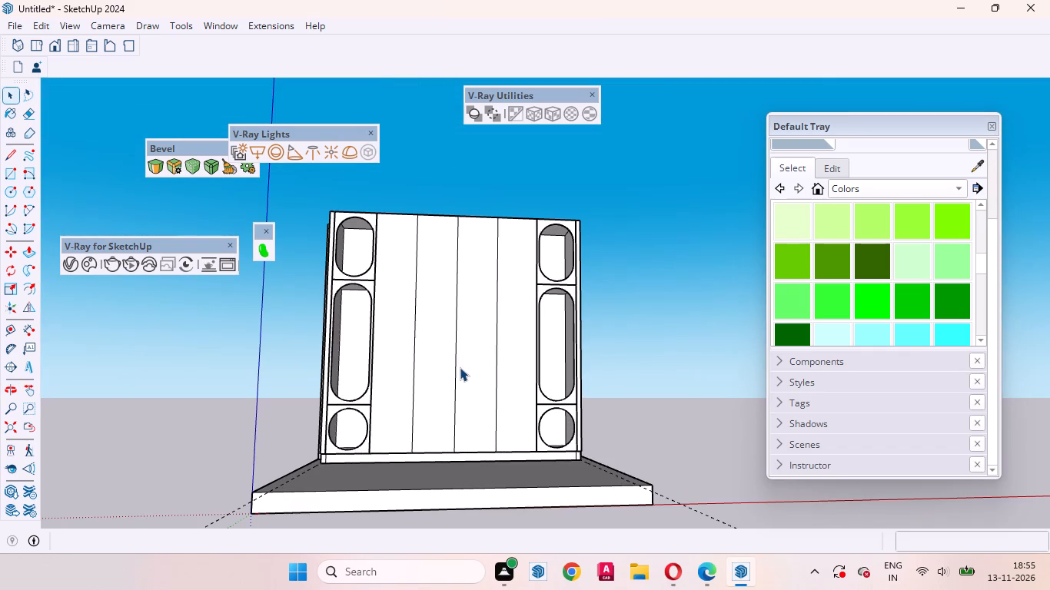
scroll(474, 432, down, 3)
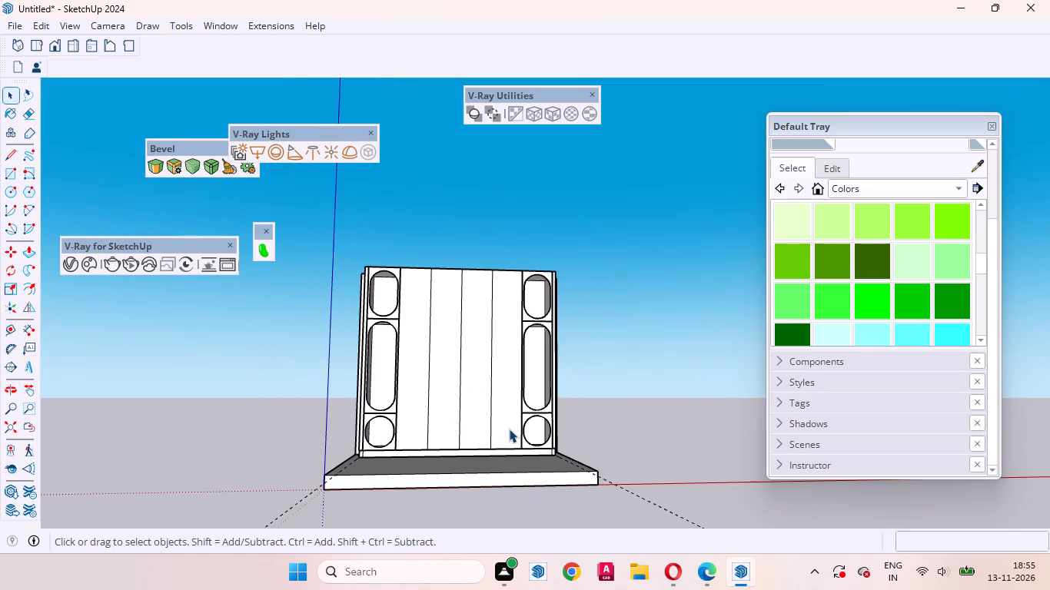
middle_drag(509, 429, 523, 512)
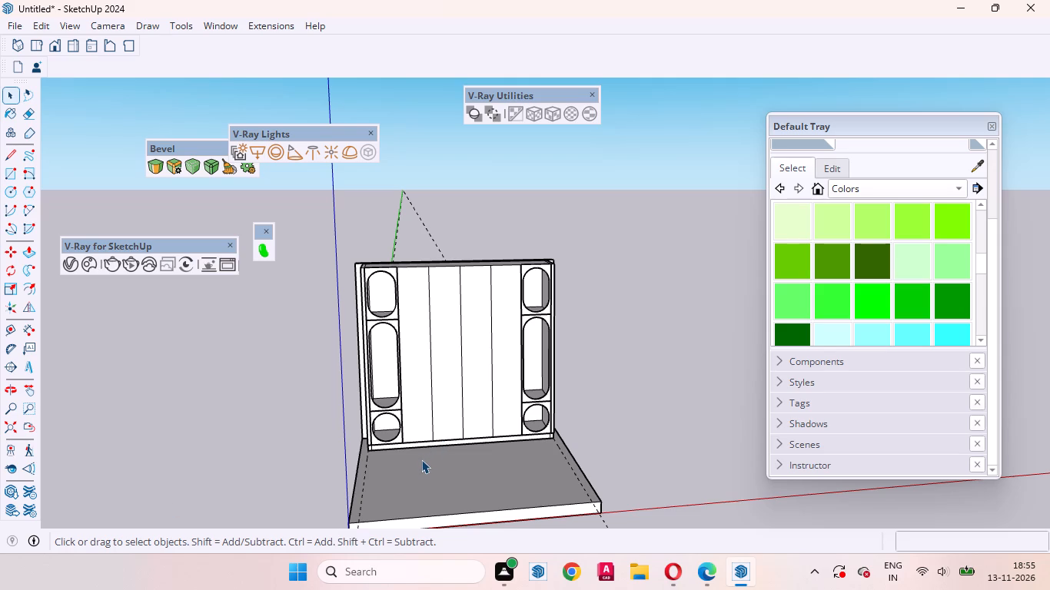
scroll(446, 488, up, 2)
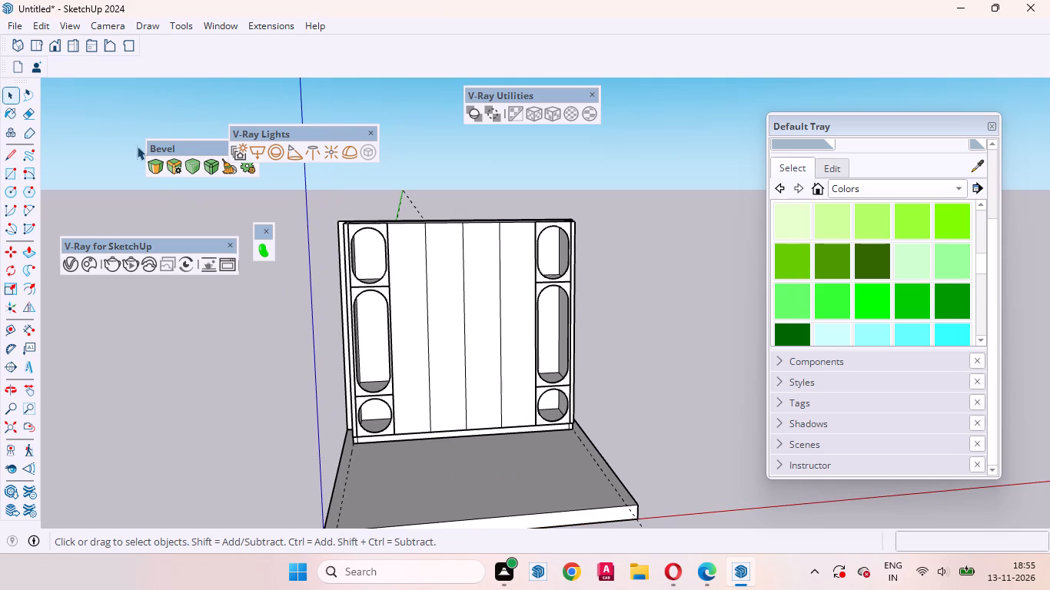
click(58, 47)
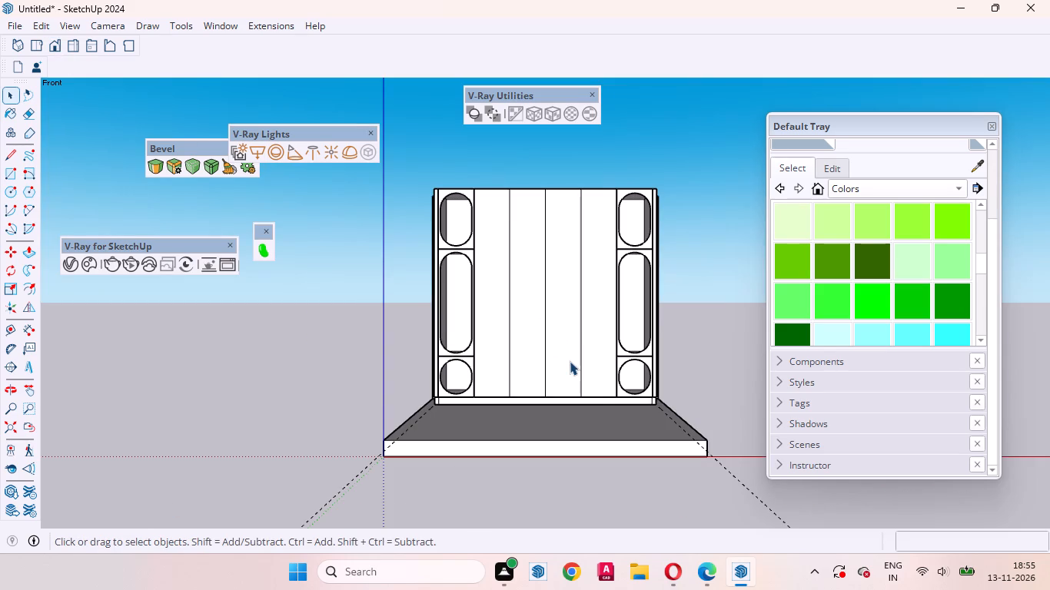
scroll(573, 310, up, 1)
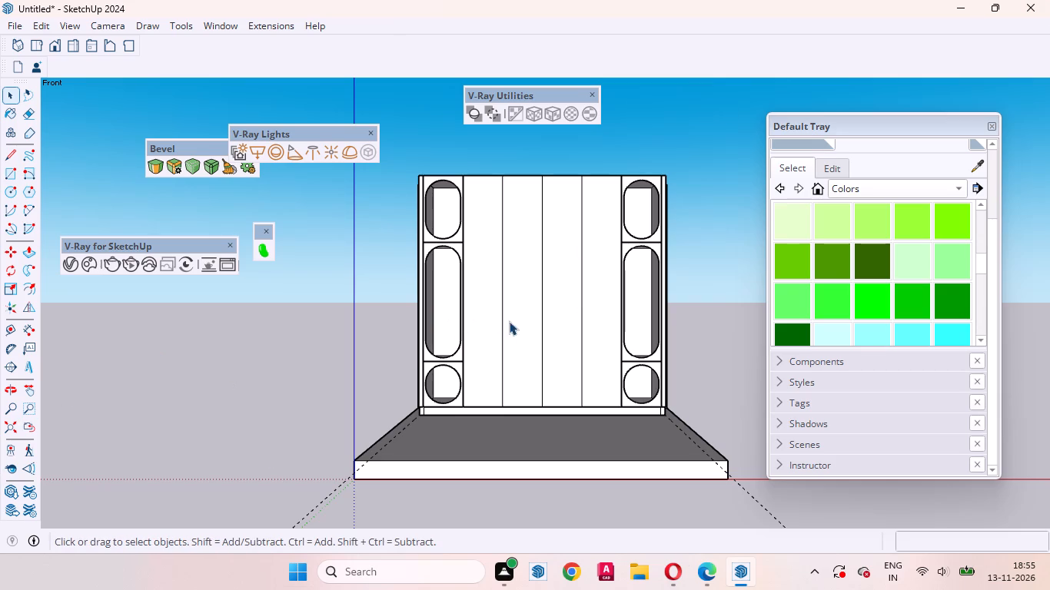
scroll(553, 348, up, 1)
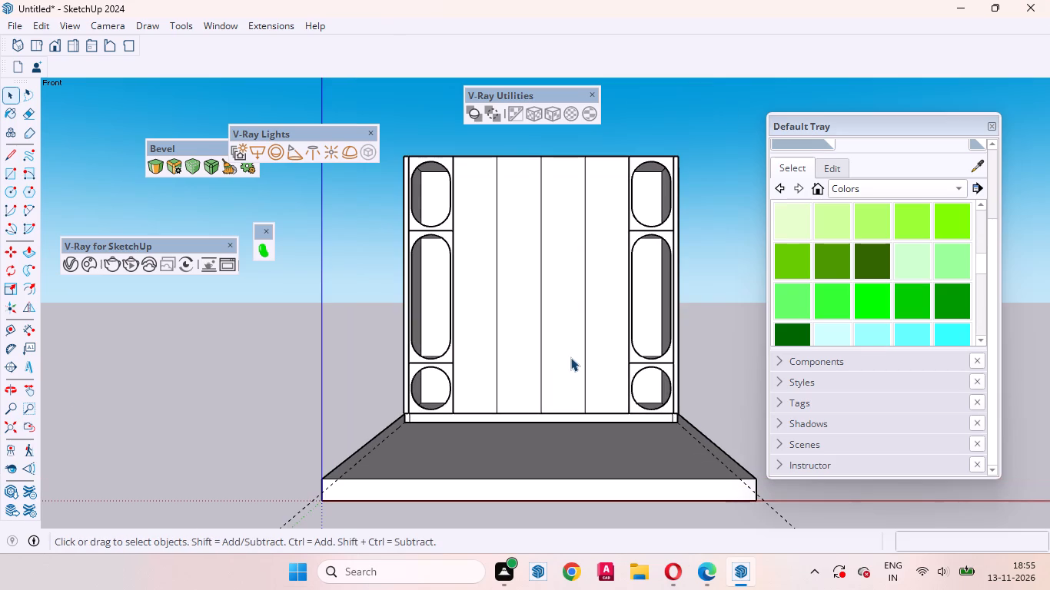
scroll(576, 359, up, 1)
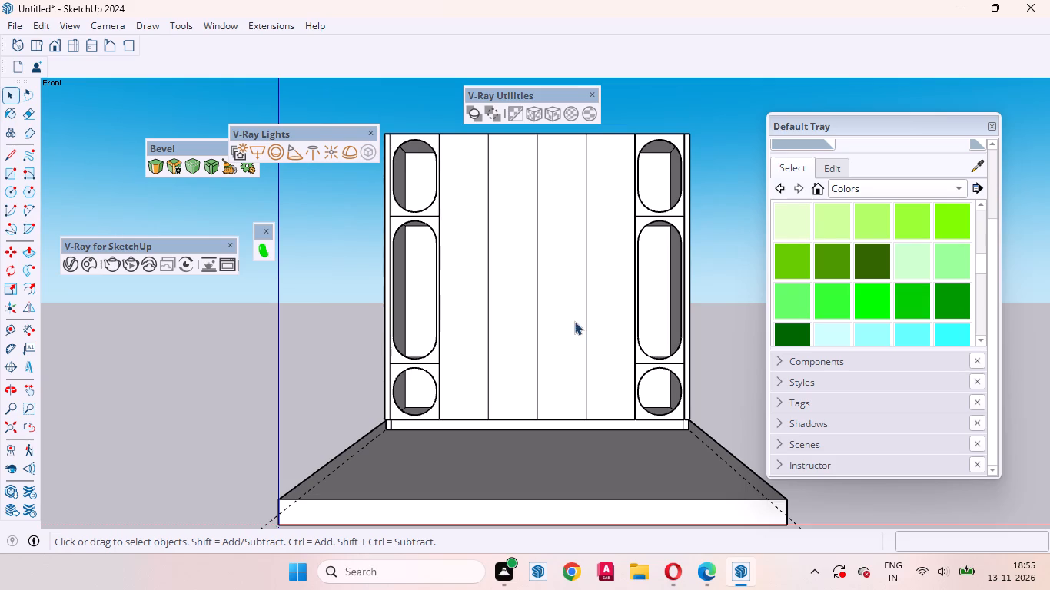
scroll(552, 320, up, 2)
scroll(602, 409, down, 1)
middle_drag(566, 406, 592, 369)
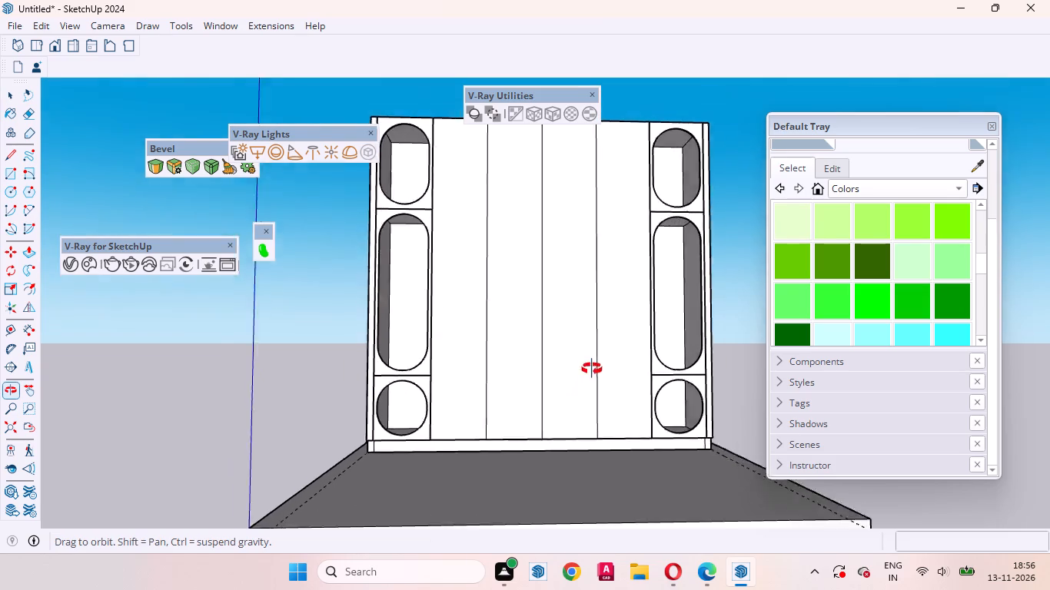
middle_drag(592, 369, 589, 459)
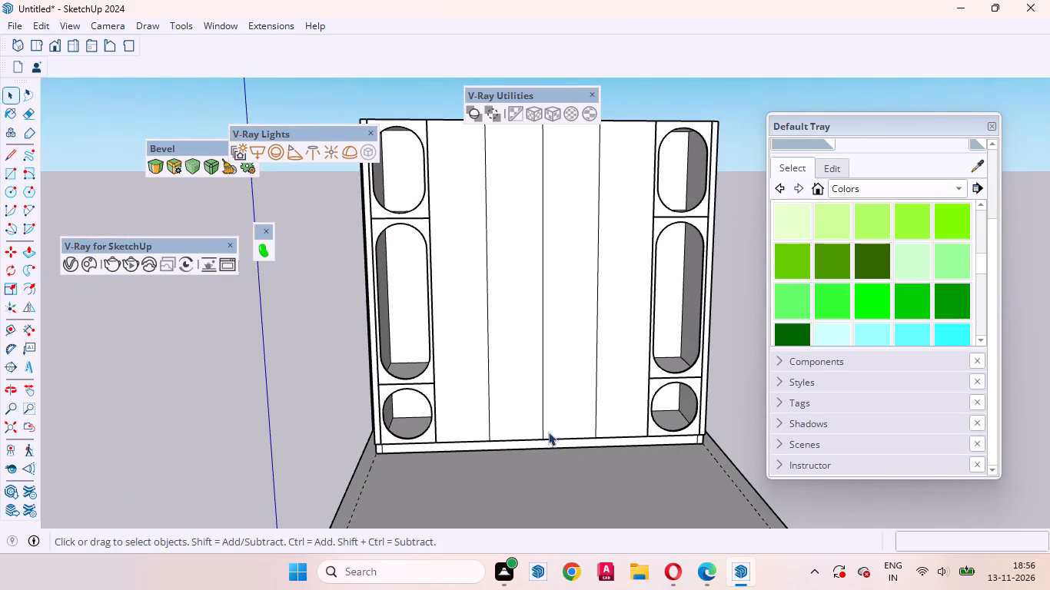
scroll(548, 431, up, 1)
scroll(579, 512, down, 1)
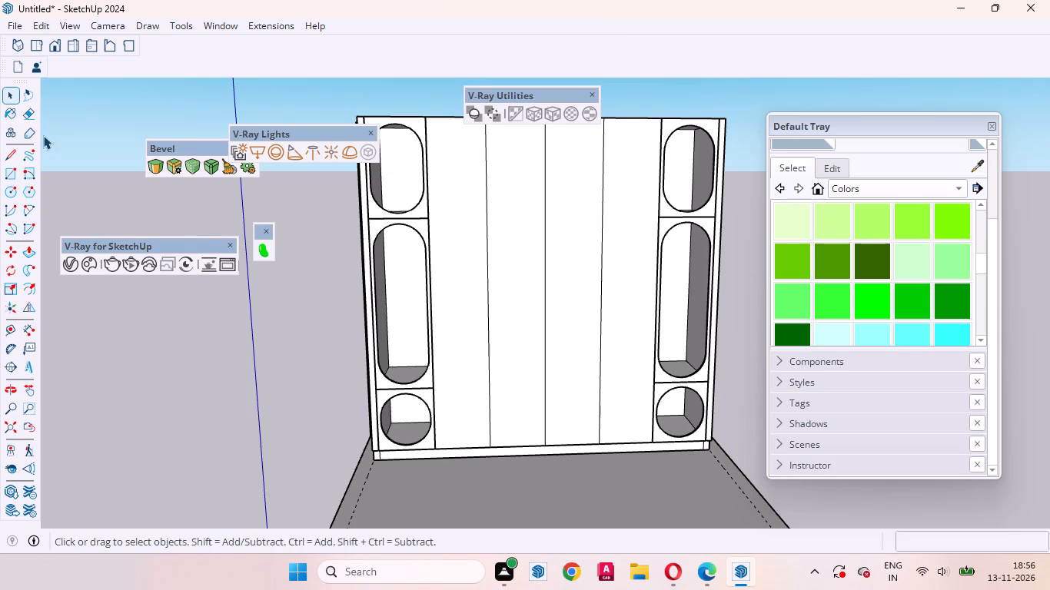
Add a scene that stores the wardrobe in the standard front view.
click(60, 45)
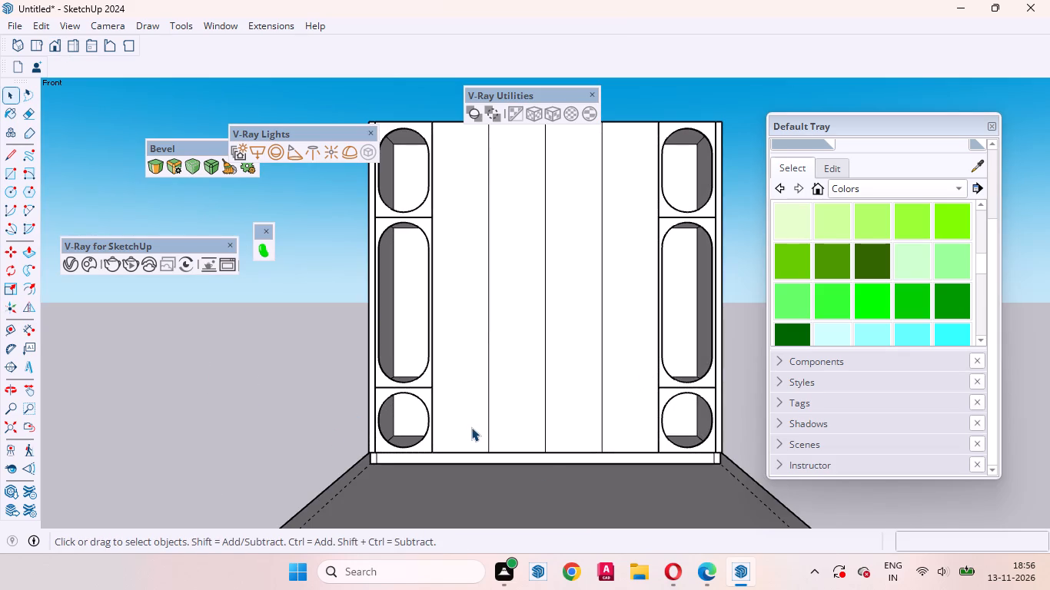
scroll(514, 292, up, 1)
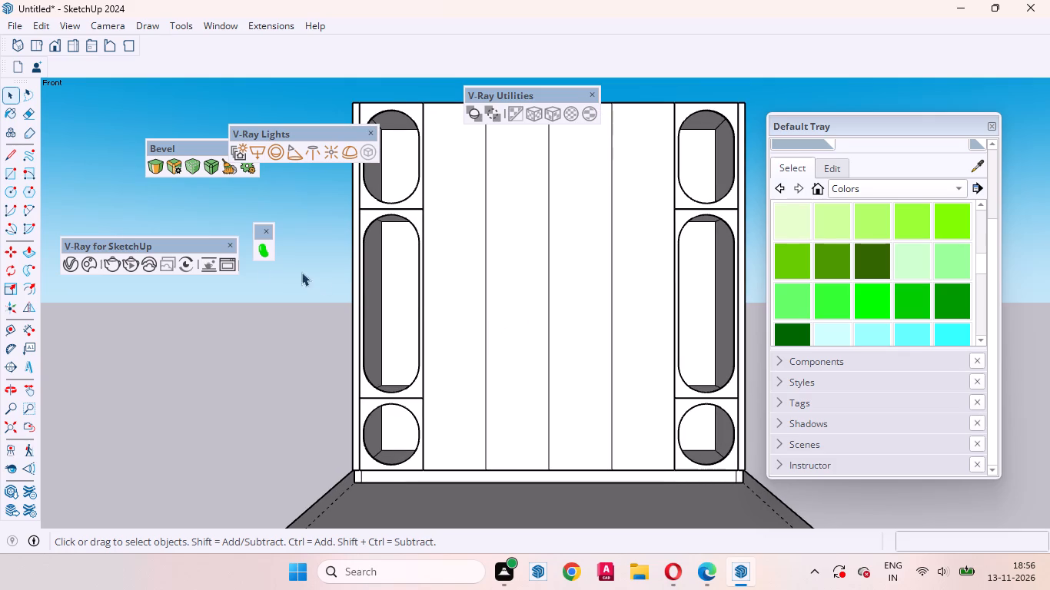
click(71, 20)
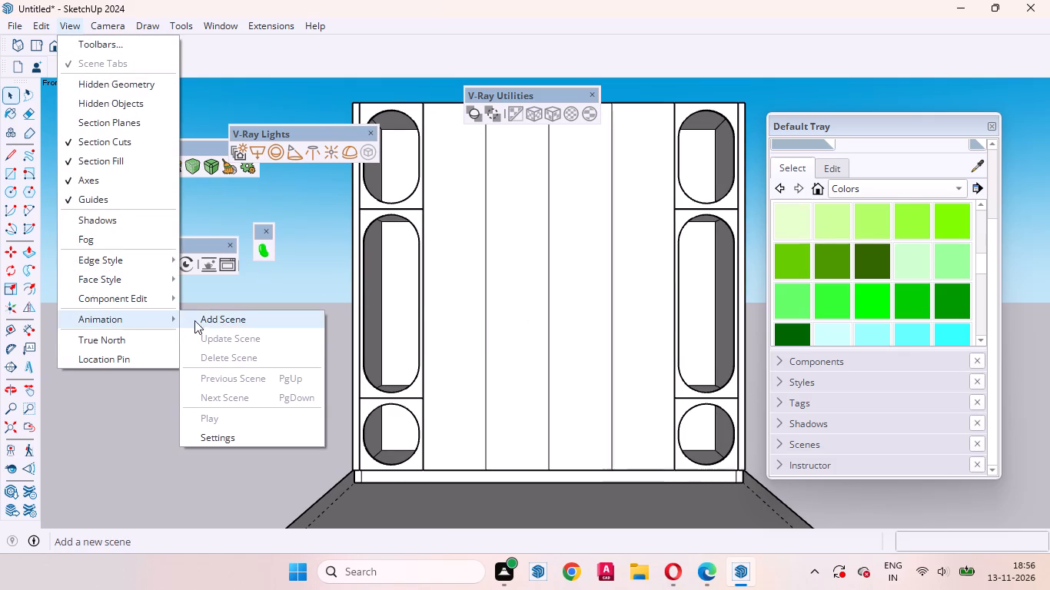
click(216, 320)
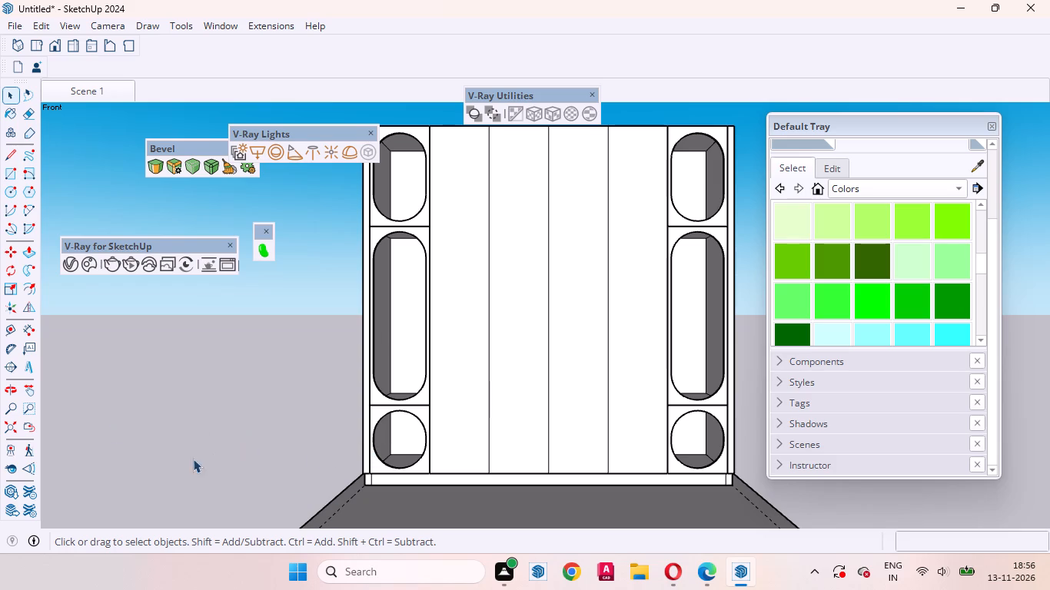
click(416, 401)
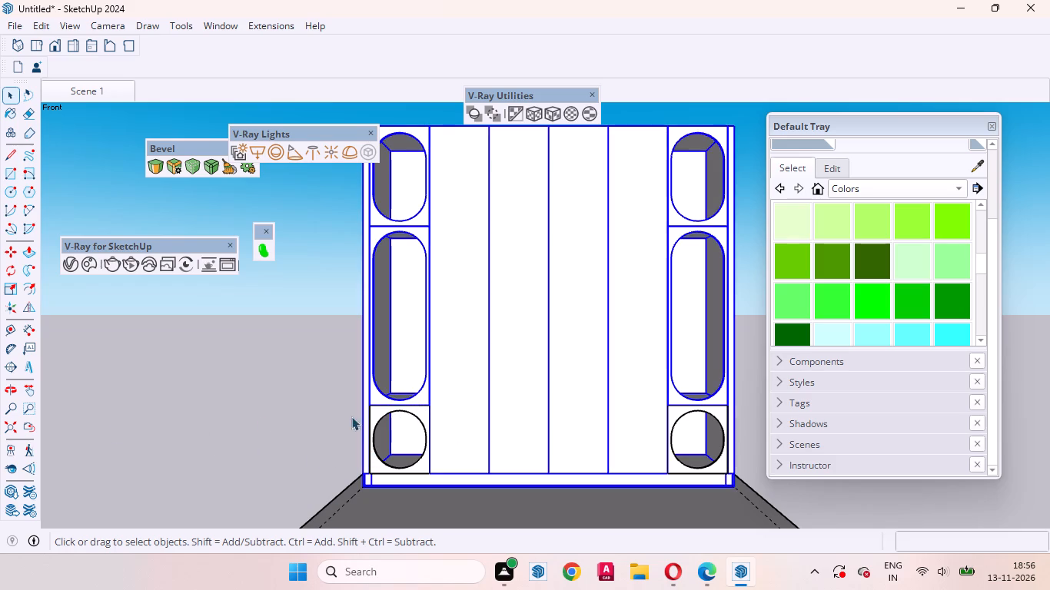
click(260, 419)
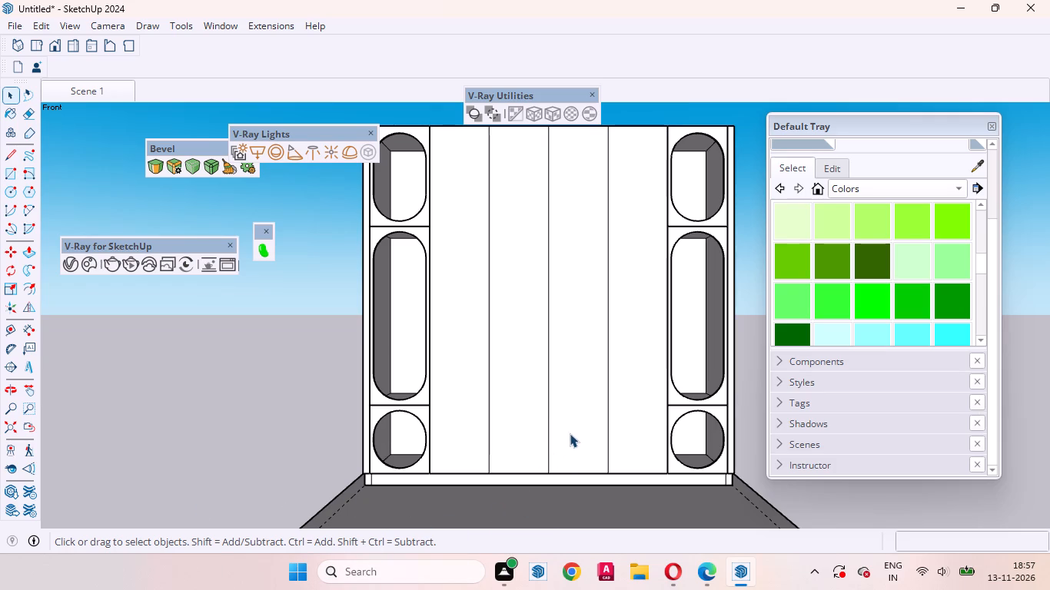
Inspect the wardrobe's front, side and rounded shutter openings from several angles.
scroll(528, 385, up, 2)
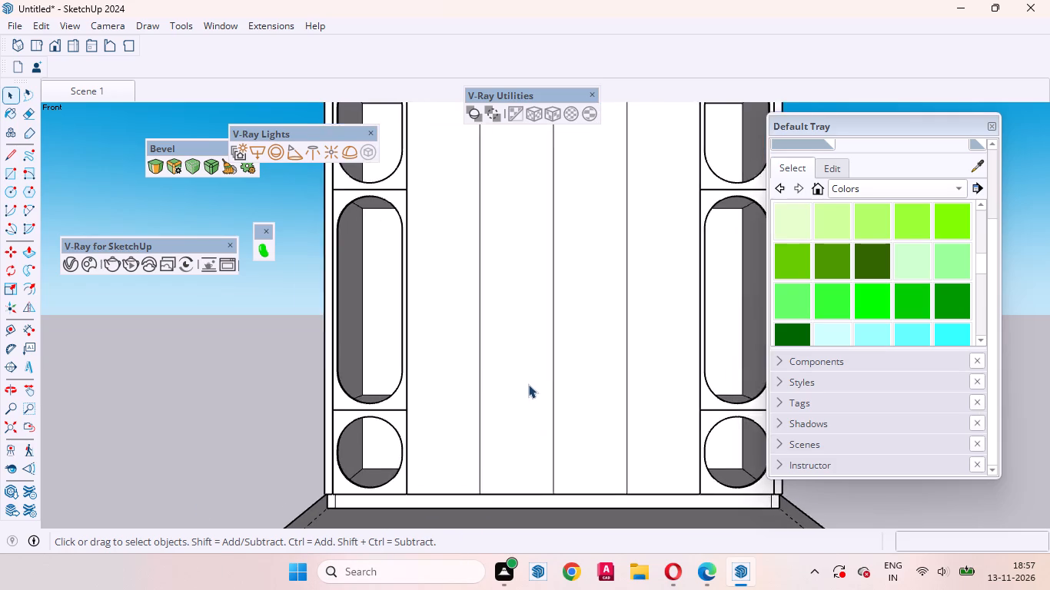
scroll(528, 384, up, 1)
middle_drag(555, 428, 533, 530)
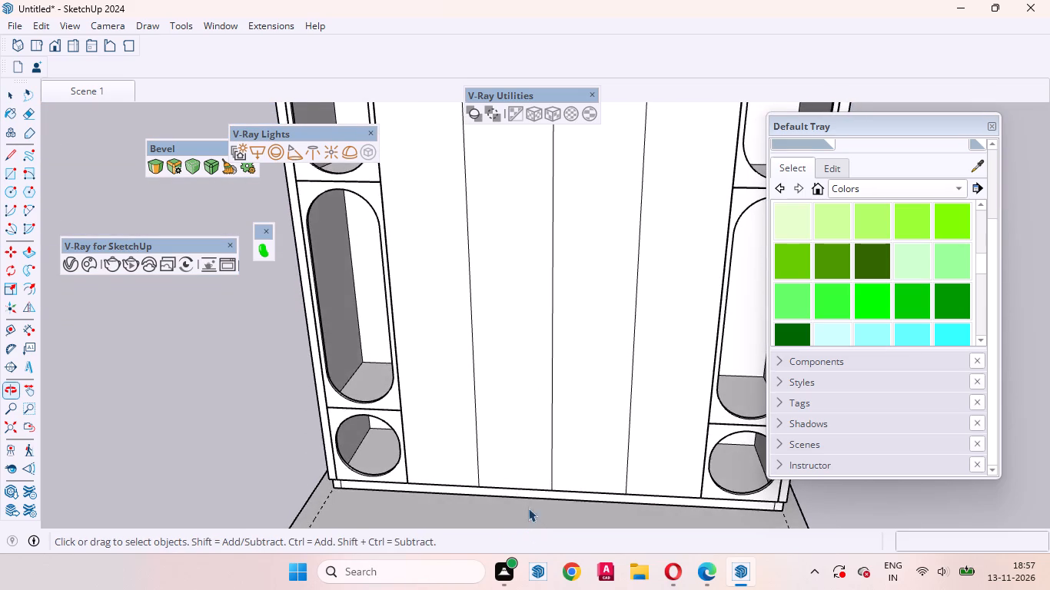
scroll(475, 447, down, 6)
middle_drag(541, 465, 460, 386)
scroll(490, 435, up, 1)
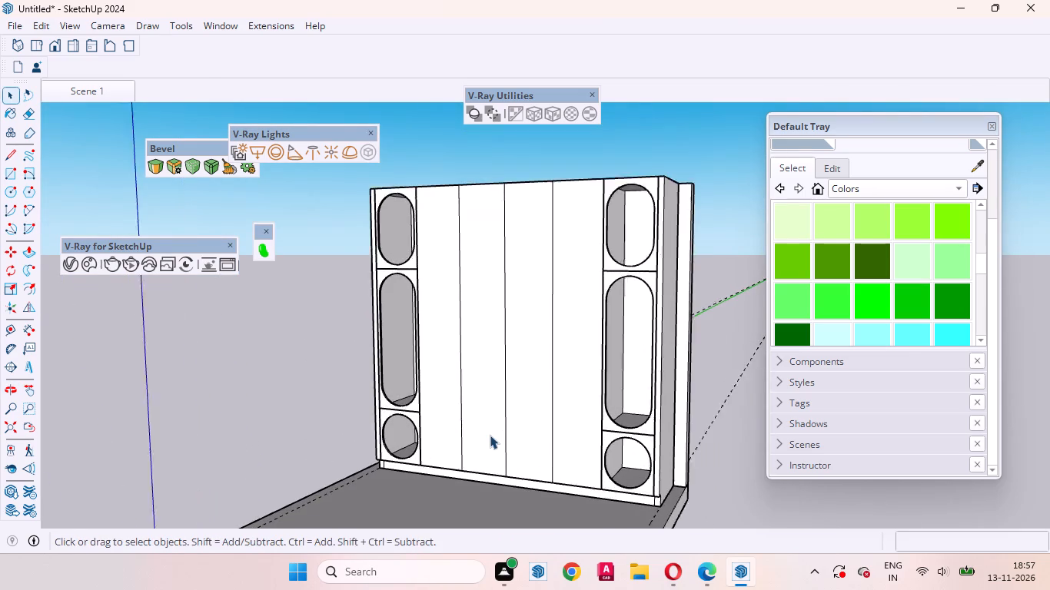
scroll(490, 435, up, 4)
middle_drag(497, 451, 473, 458)
scroll(473, 458, down, 3)
middle_drag(467, 464, 596, 482)
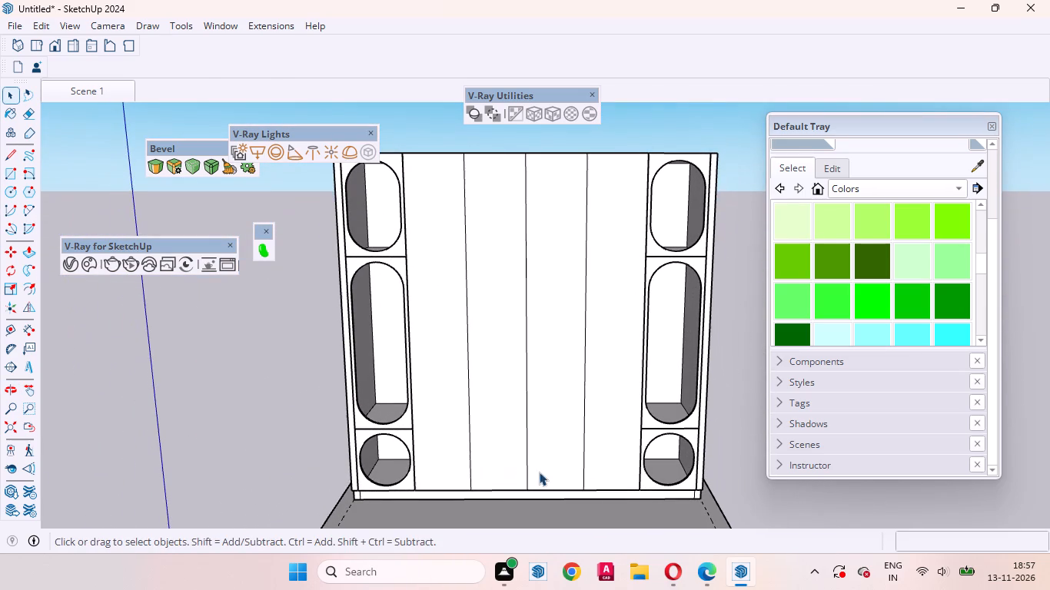
Examine the wardrobe's front divisions, both outer shutter columns, base corner and top from several angles.
scroll(451, 446, up, 3)
scroll(504, 484, down, 6)
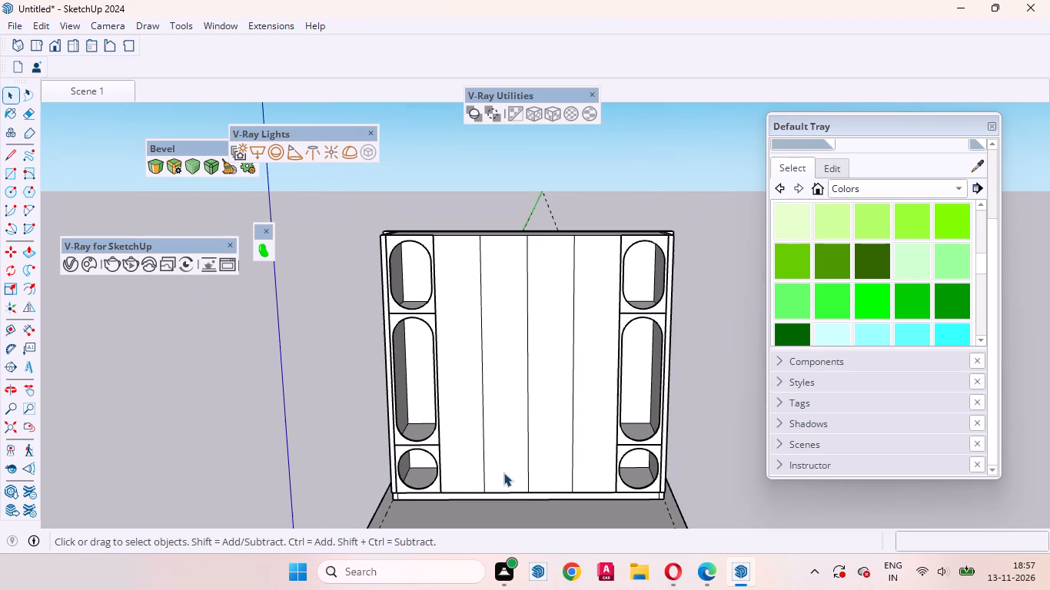
scroll(420, 403, up, 6)
middle_drag(424, 431, 447, 452)
scroll(427, 446, down, 3)
middle_drag(457, 453, 430, 405)
scroll(509, 425, down, 3)
middle_drag(500, 454, 347, 470)
scroll(484, 439, up, 2)
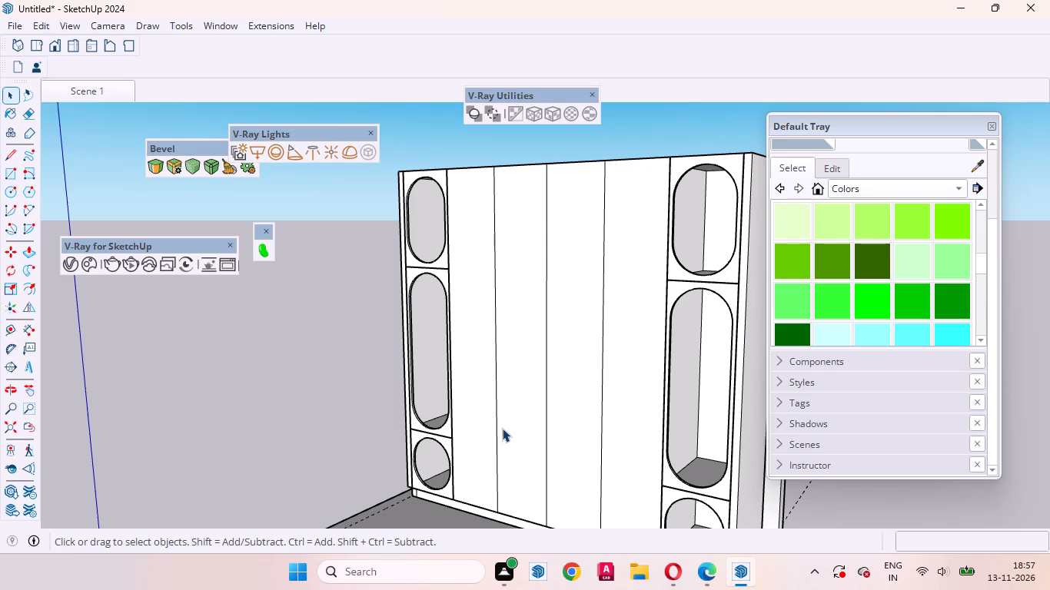
scroll(500, 430, up, 3)
scroll(521, 326, down, 4)
middle_drag(603, 399, 611, 541)
scroll(490, 436, down, 4)
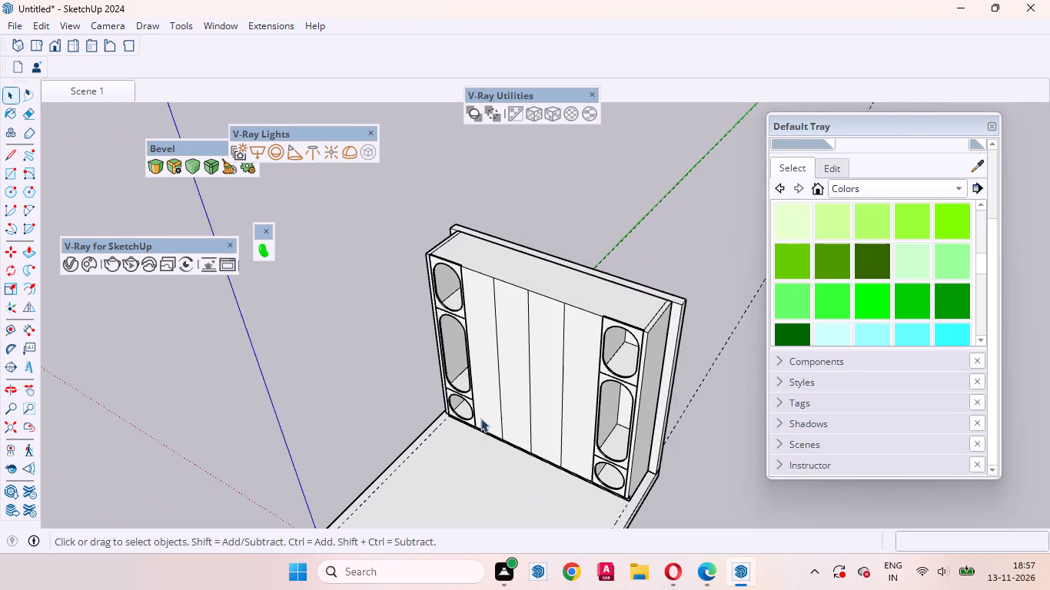
scroll(623, 474, up, 9)
middle_drag(654, 431, 616, 423)
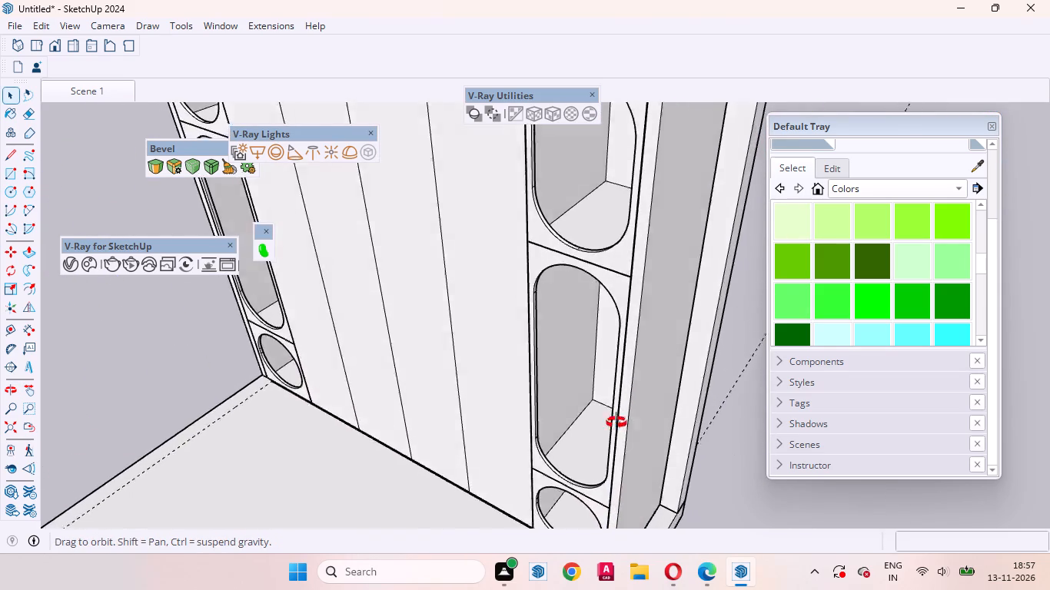
middle_drag(616, 423, 525, 320)
scroll(523, 485, up, 1)
scroll(466, 289, down, 4)
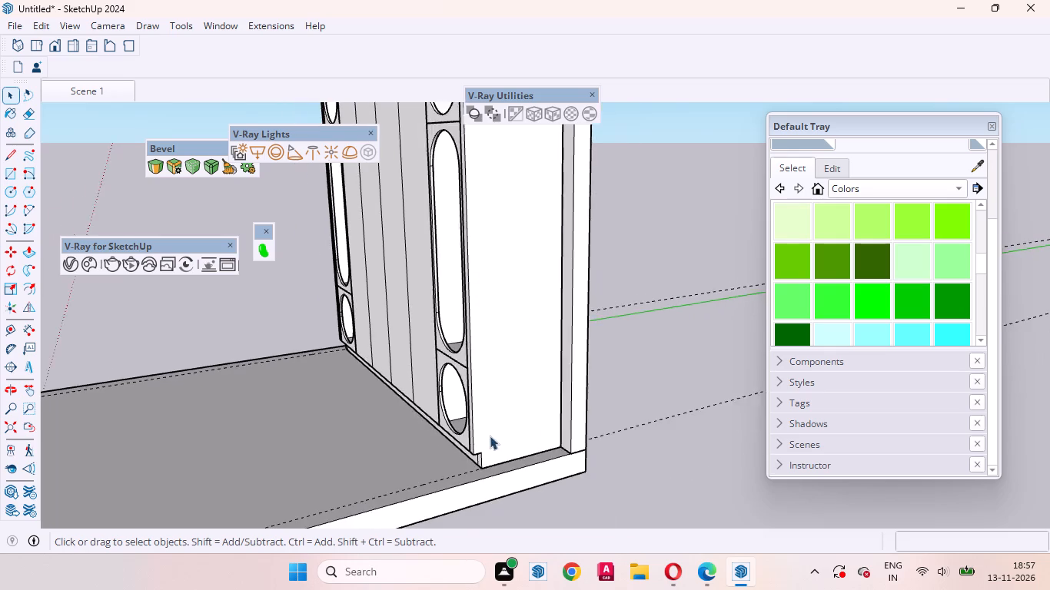
scroll(490, 437, up, 8)
middle_drag(427, 454, 763, 527)
scroll(610, 466, down, 11)
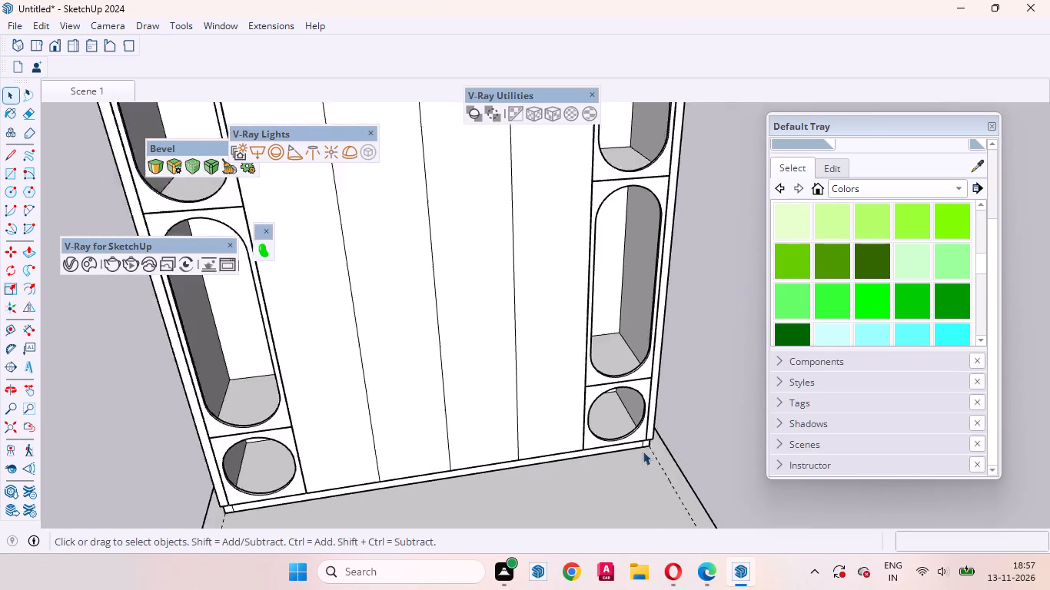
scroll(643, 451, down, 1)
middle_drag(568, 463, 487, 413)
scroll(527, 444, down, 7)
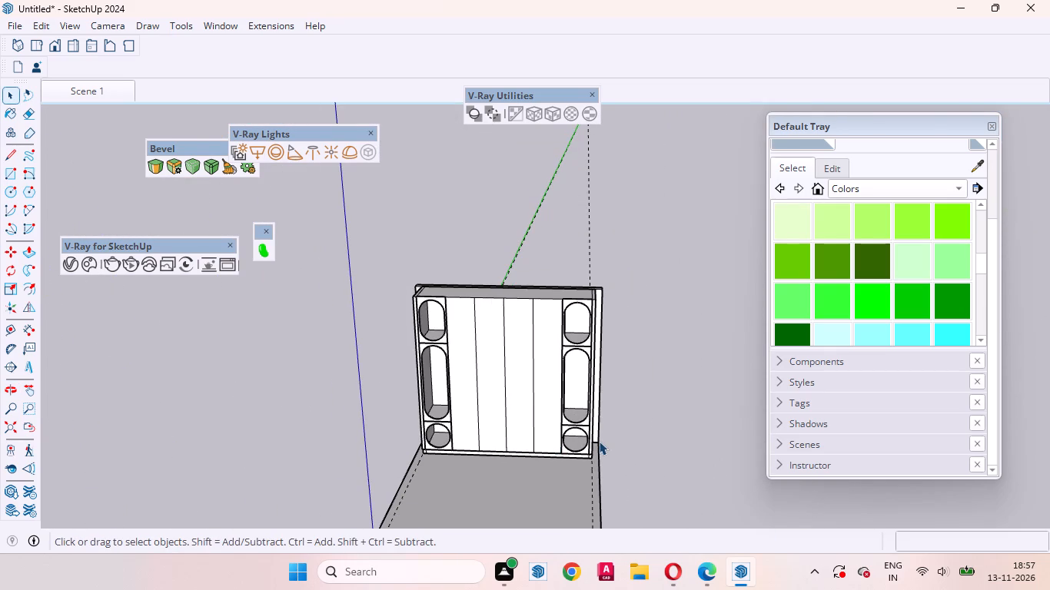
scroll(507, 406, up, 4)
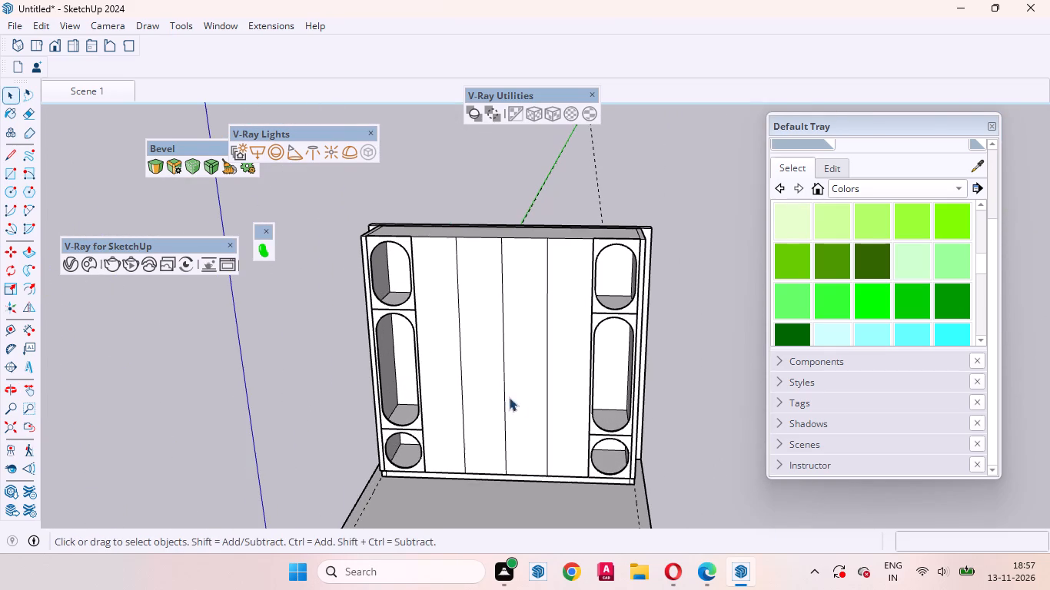
Inside the wardrobe group, copy the three vertical division lines between the four middle panels 3 mm toward the right column.
click(533, 393)
double_click(527, 384)
click(534, 378)
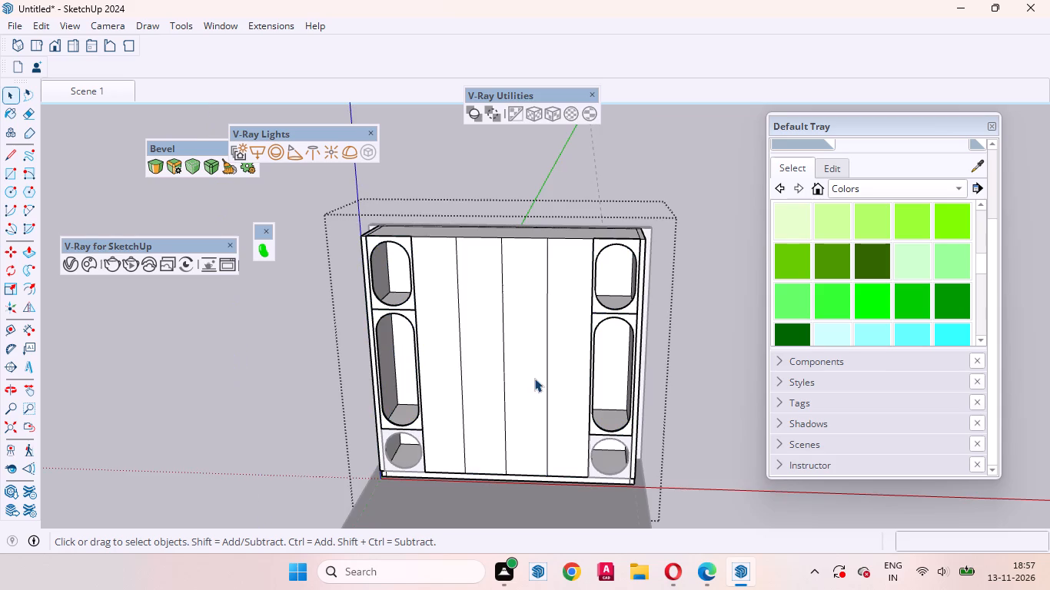
click(566, 368)
click(490, 375)
click(459, 374)
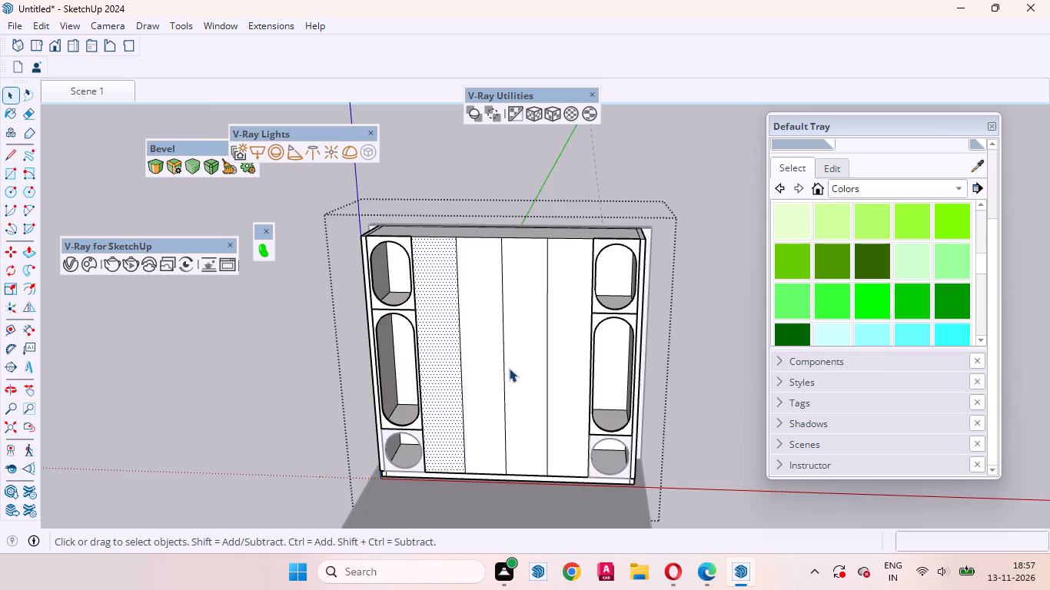
middle_drag(570, 496, 680, 589)
scroll(464, 297, up, 9)
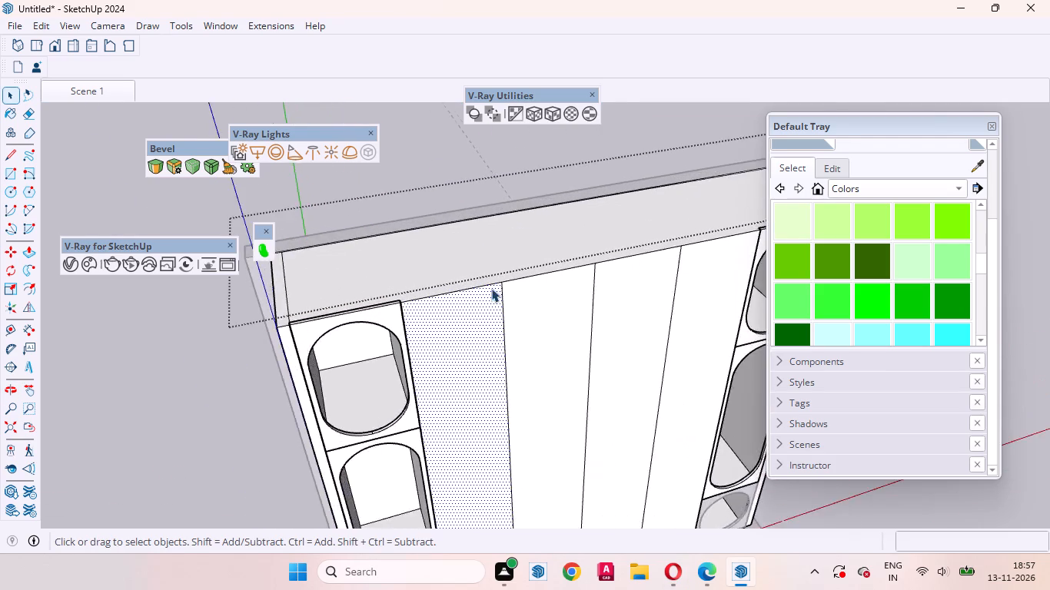
scroll(491, 288, up, 5)
scroll(395, 300, down, 9)
middle_drag(456, 370, 320, 264)
scroll(373, 242, down, 2)
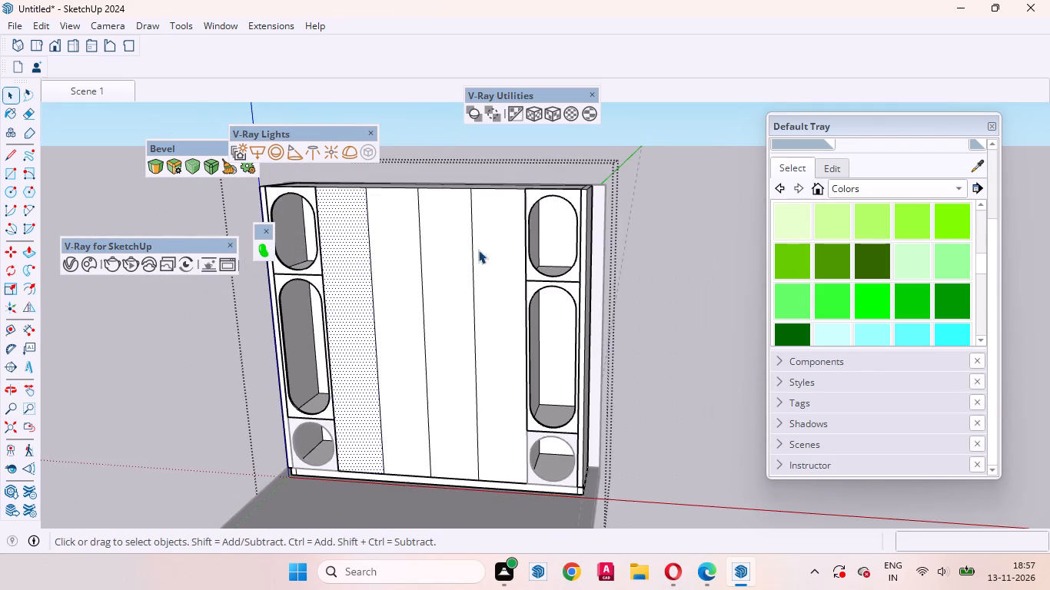
scroll(478, 250, down, 3)
scroll(490, 267, up, 1)
scroll(491, 272, down, 1)
scroll(398, 301, up, 4)
click(375, 303)
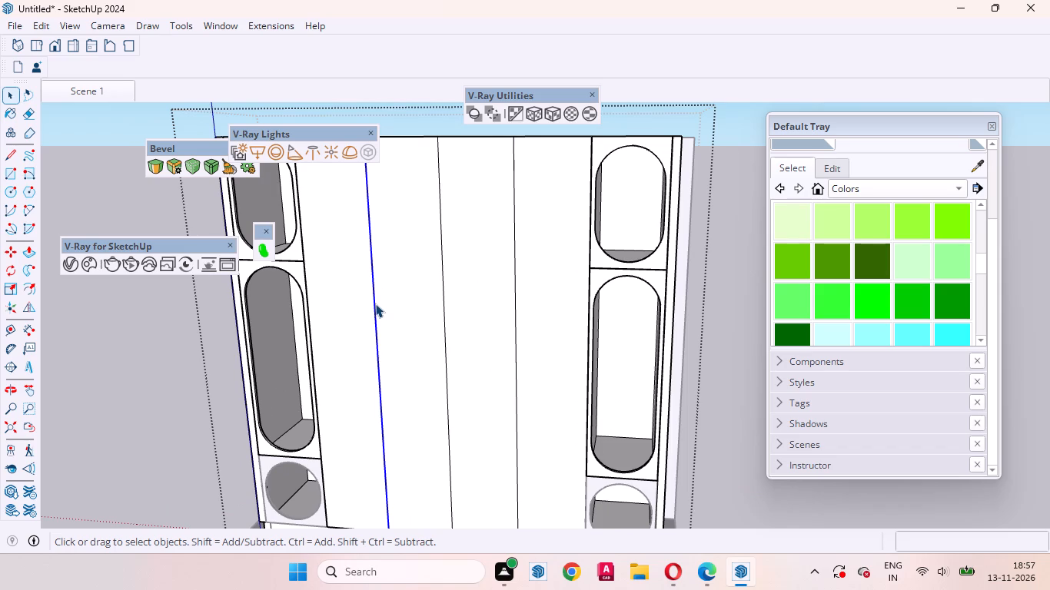
ctrl+click(443, 281)
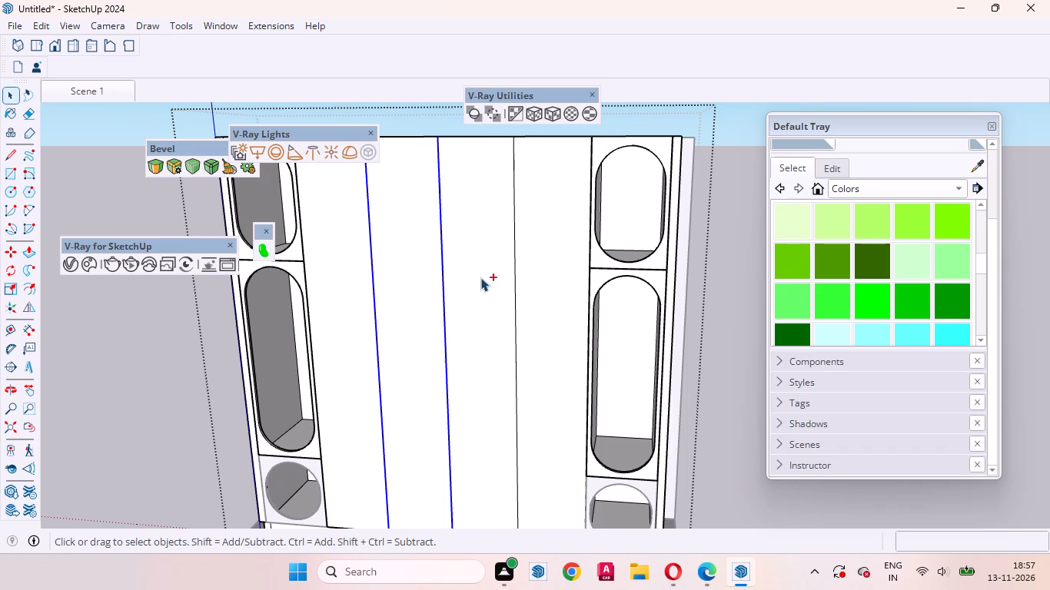
ctrl+click(514, 258)
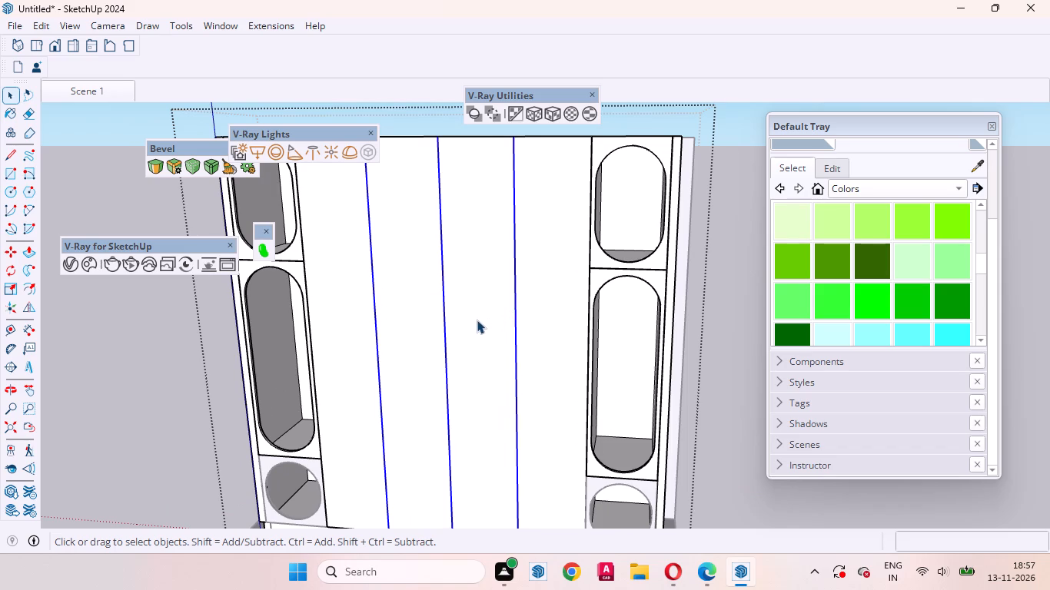
key(m)
click(476, 320)
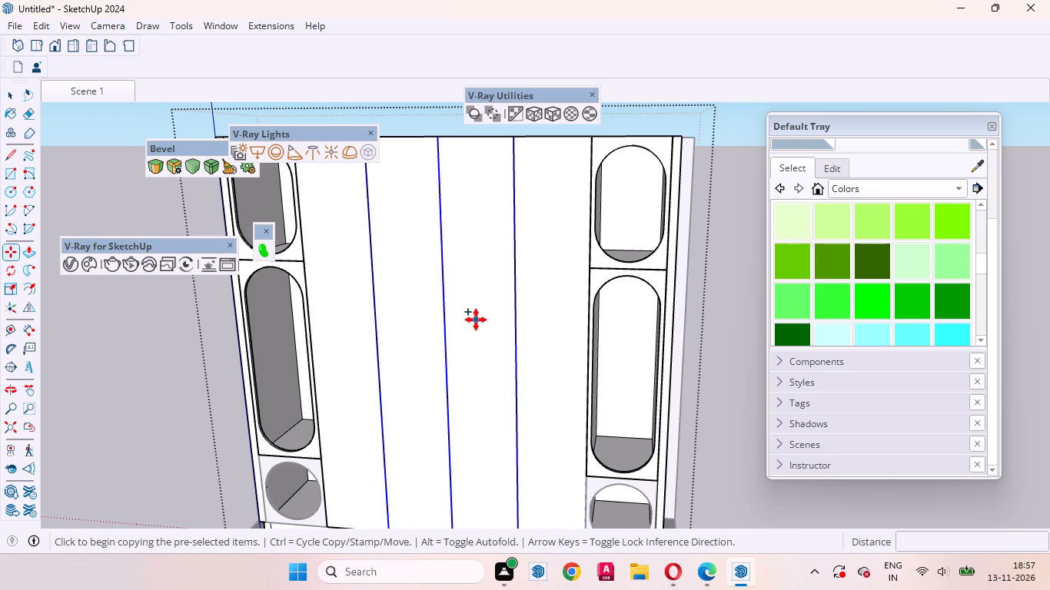
text(3mm)
key(Return)
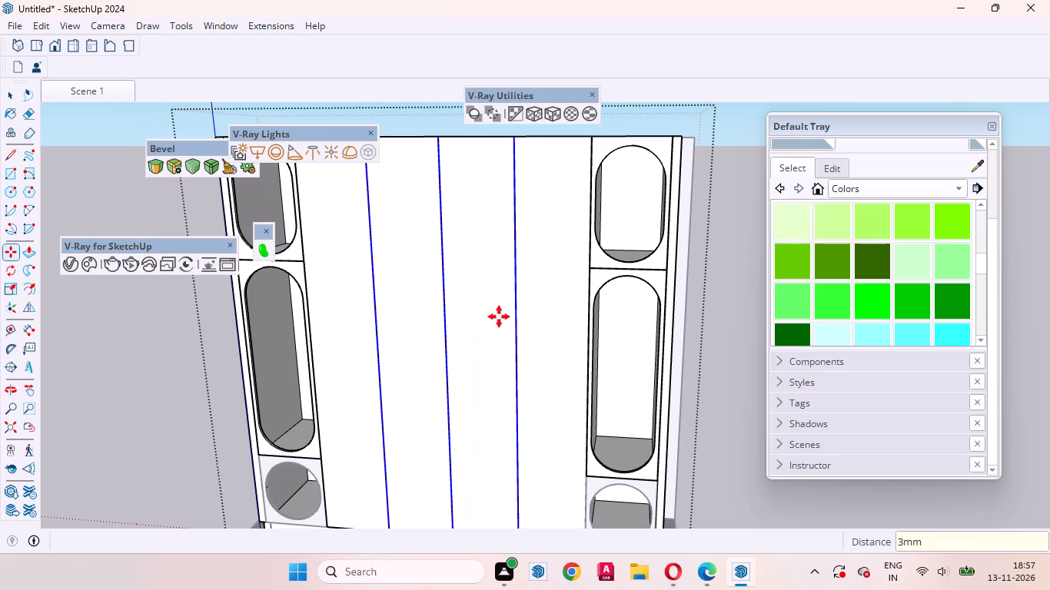
key(space)
Push the narrow strip at the rightmost of the three middle division lines 18 mm inward as a groove.
scroll(530, 172, up, 8)
scroll(553, 411, down, 5)
scroll(519, 286, up, 2)
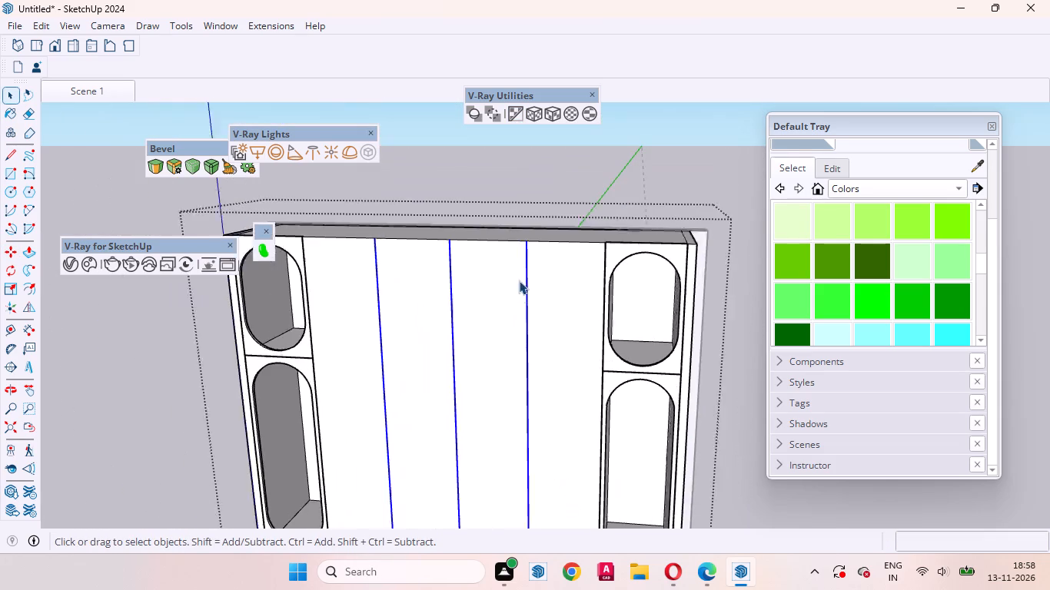
scroll(519, 280, up, 20)
scroll(519, 280, up, 6)
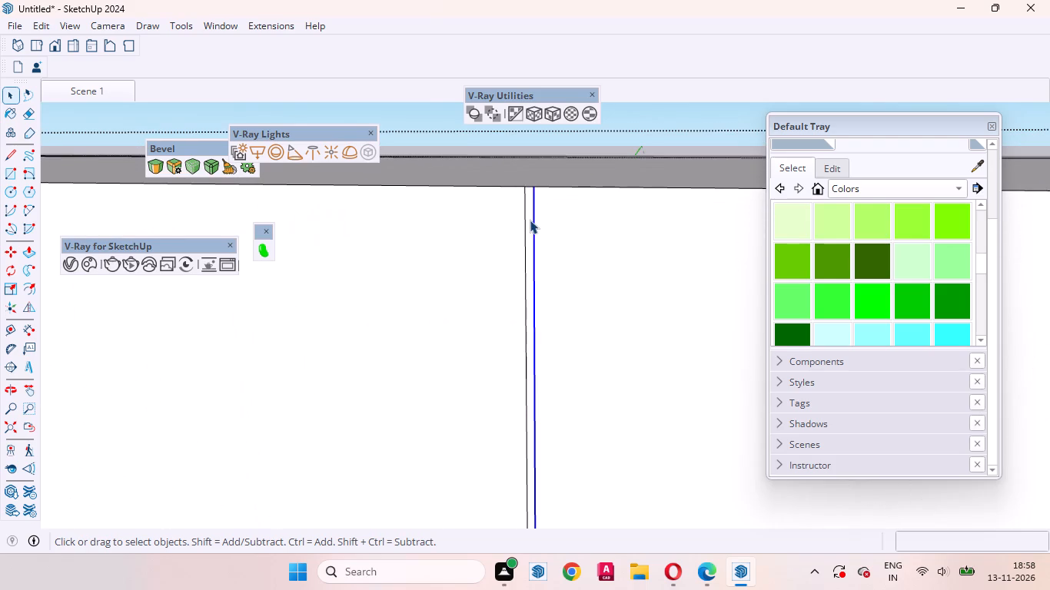
click(530, 220)
key(p)
click(530, 220)
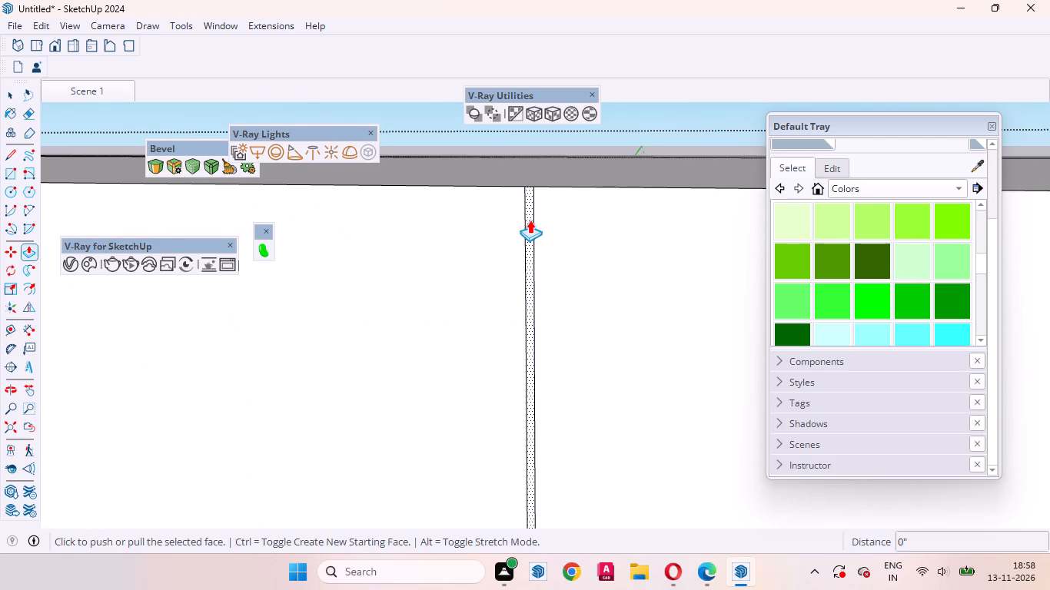
text(18)
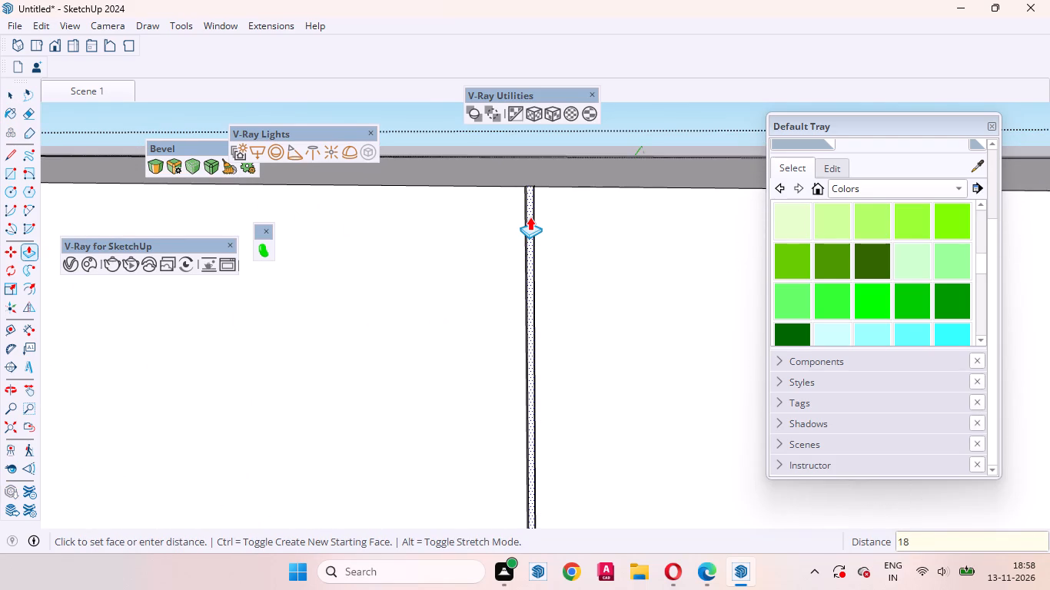
text(mm)
key(Return)
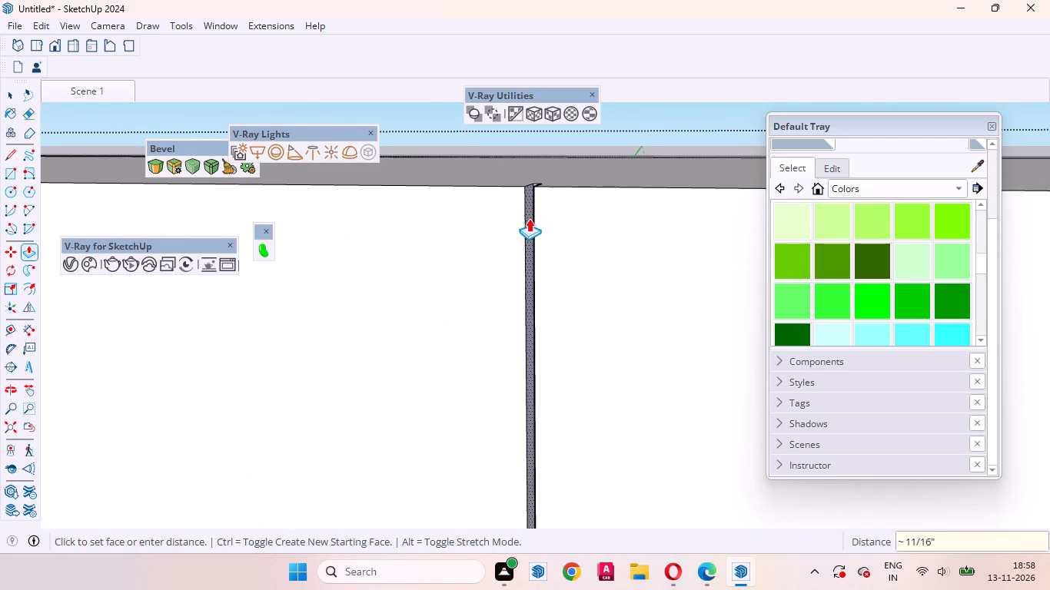
Push the narrow strips at the centre and left division lines inward by the same 18 mm depth.
scroll(621, 290, down, 2)
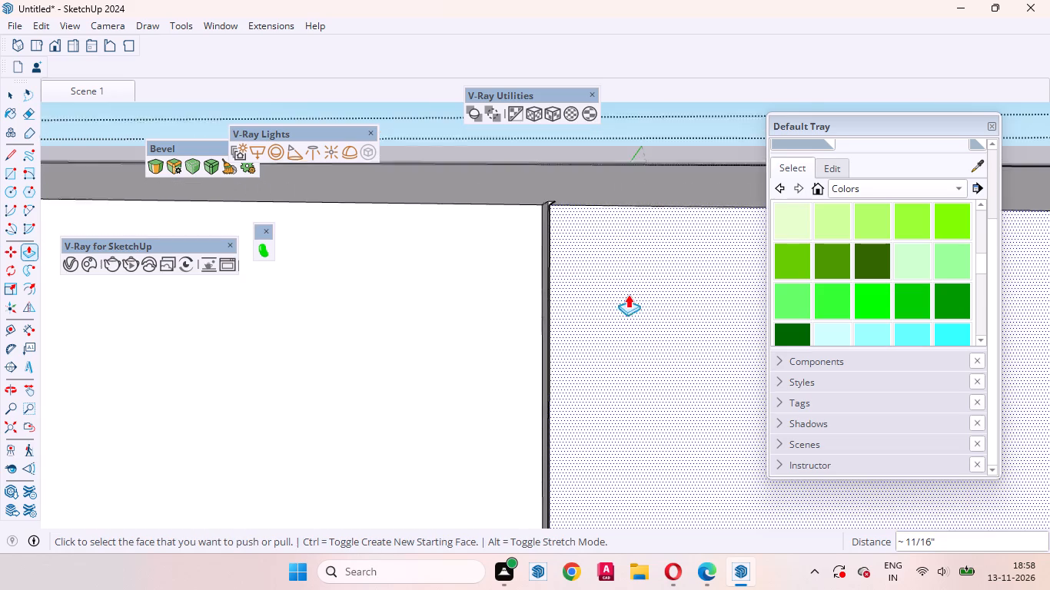
scroll(628, 294, down, 20)
scroll(628, 294, down, 2)
scroll(493, 270, up, 4)
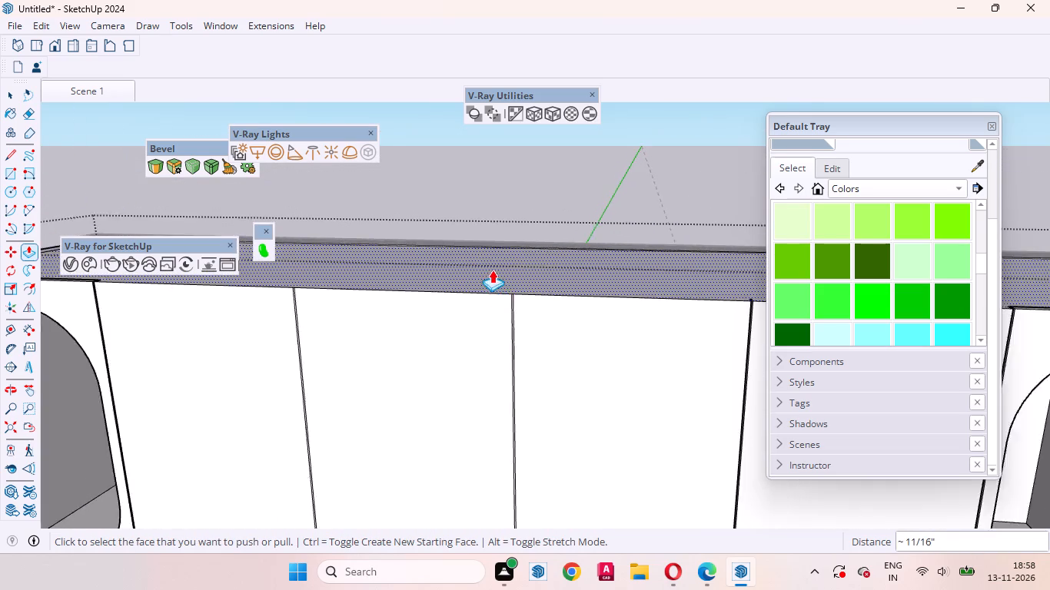
scroll(492, 270, up, 20)
scroll(492, 270, up, 6)
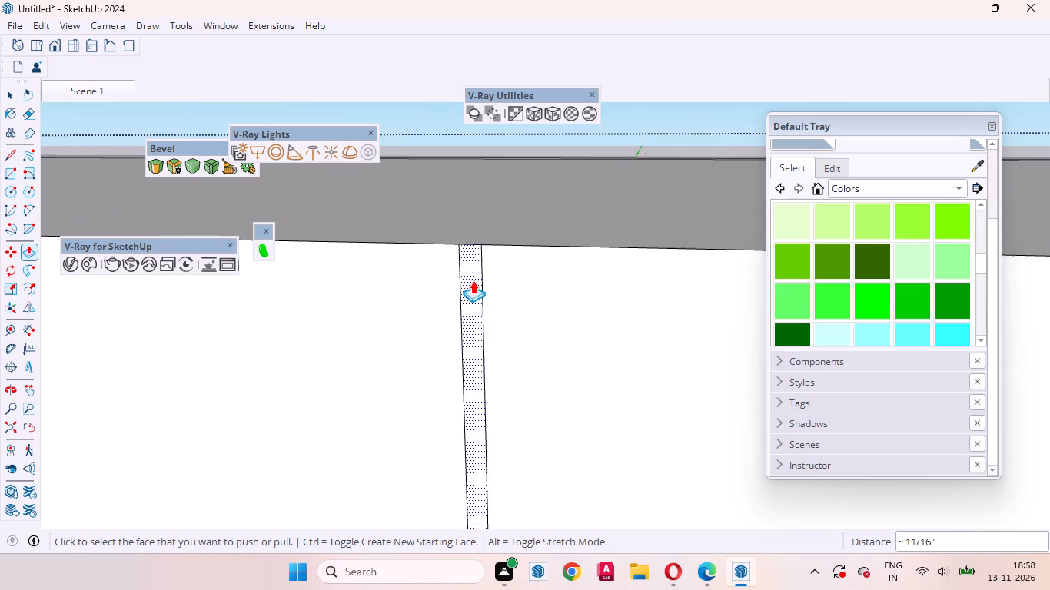
double_click(473, 280)
scroll(553, 243, down, 20)
scroll(553, 243, down, 1)
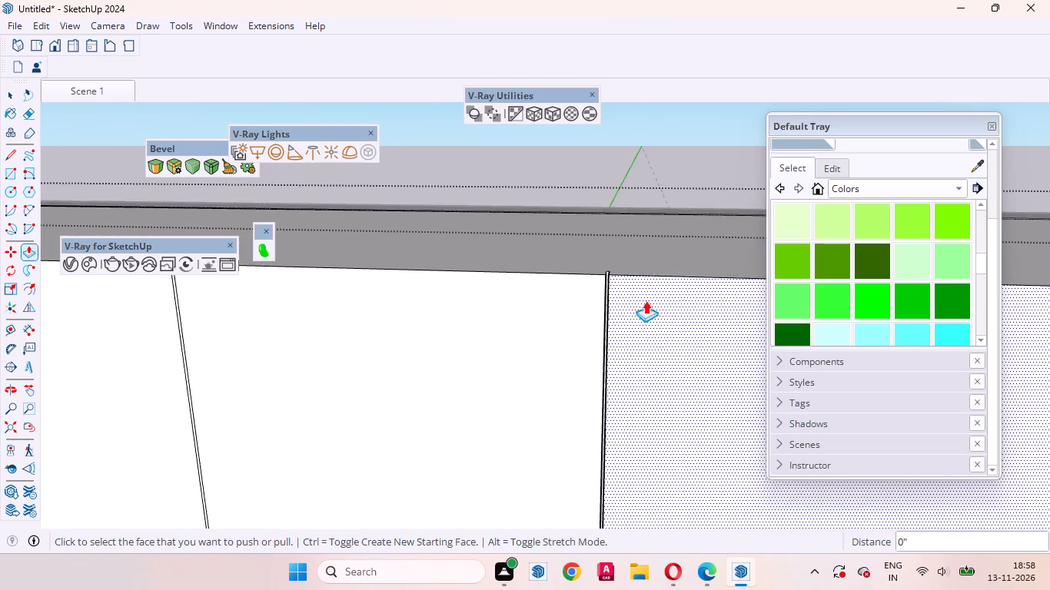
scroll(646, 300, down, 8)
scroll(390, 270, up, 18)
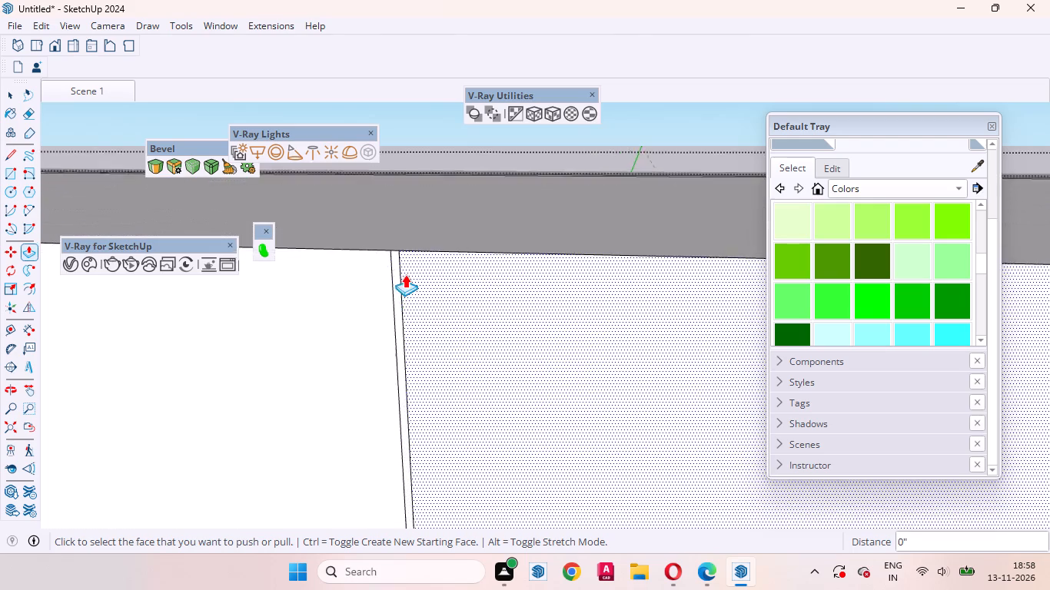
scroll(405, 274, up, 5)
double_click(391, 267)
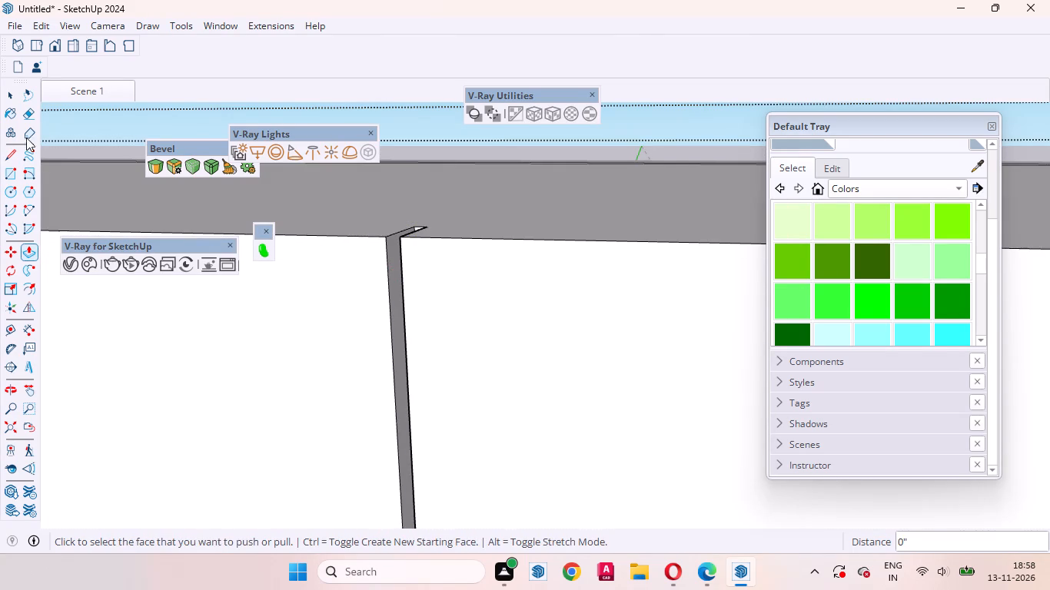
click(15, 101)
Close the wardrobe group and recall the saved front-view scene, Scene 1.
scroll(449, 280, down, 17)
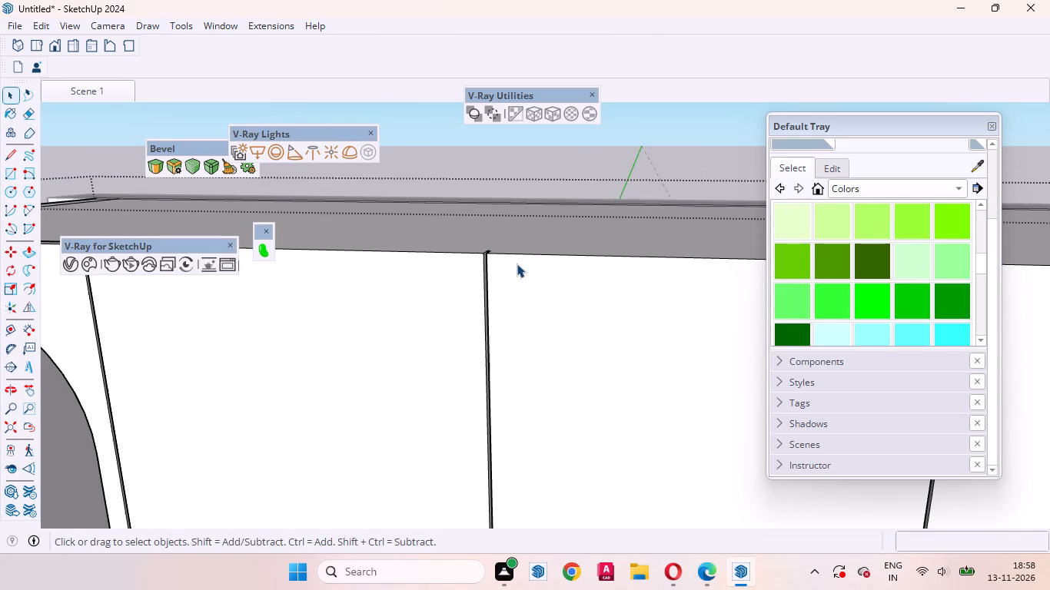
scroll(510, 265, down, 13)
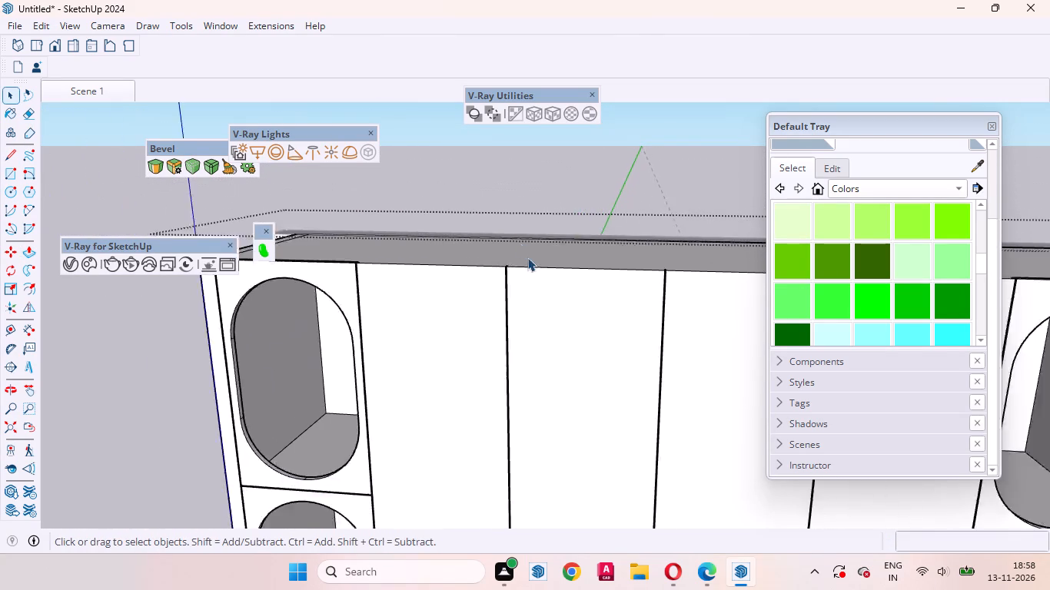
scroll(527, 257, down, 15)
middle_drag(624, 426, 452, 545)
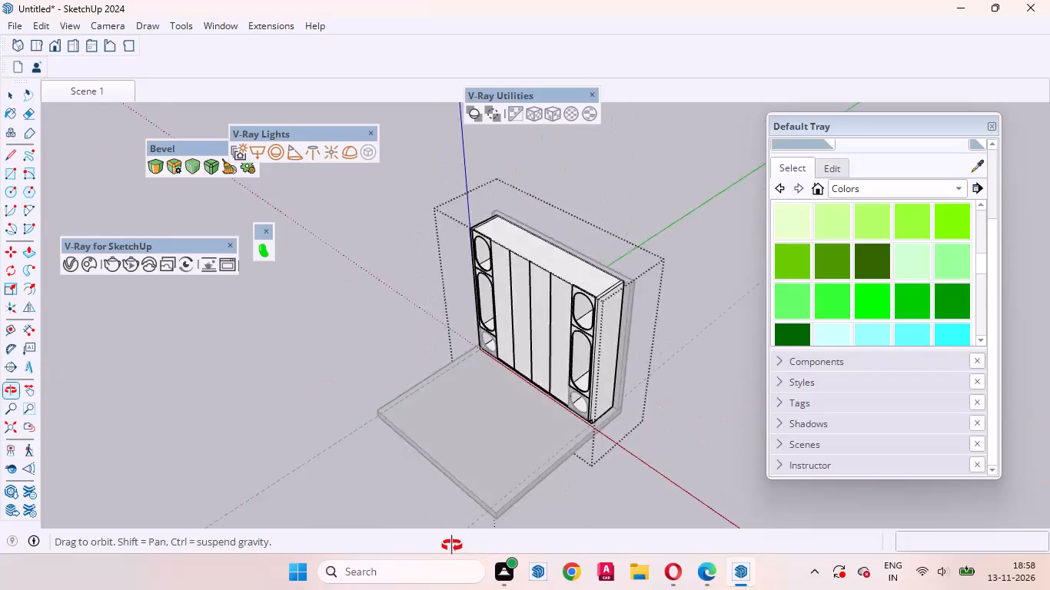
middle_drag(452, 545, 632, 406)
click(670, 449)
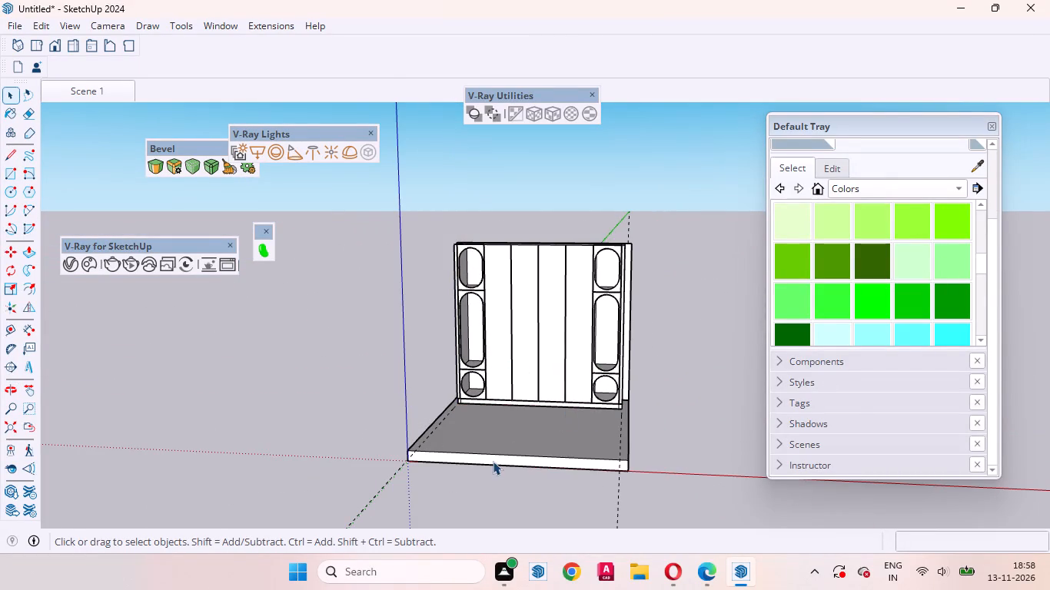
click(71, 90)
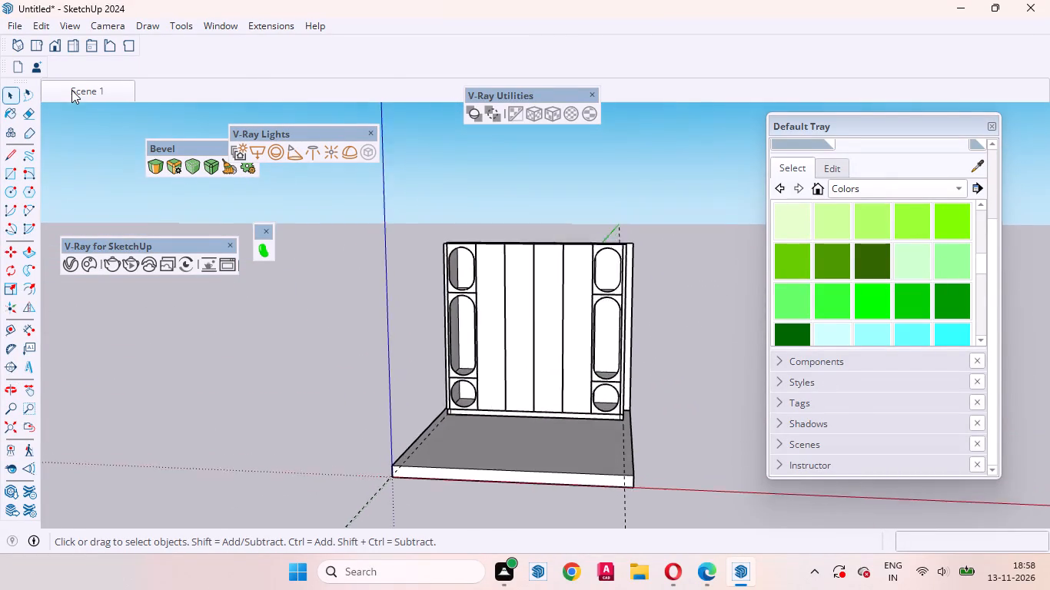
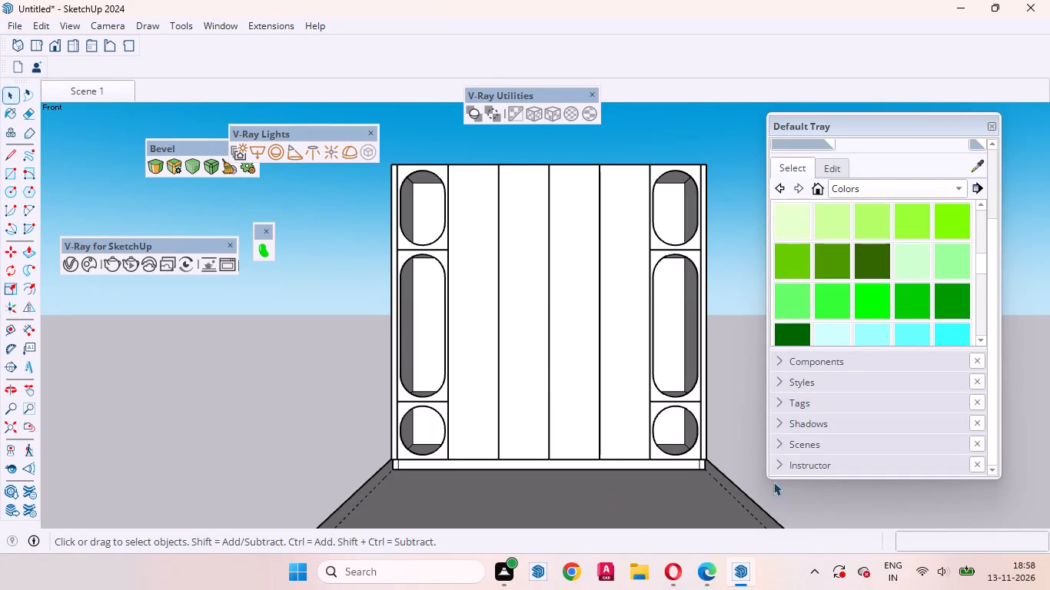
Examine the wardrobe's grooved middle panels and rounded column openings from the front and from above.
scroll(503, 396, up, 3)
scroll(548, 442, down, 3)
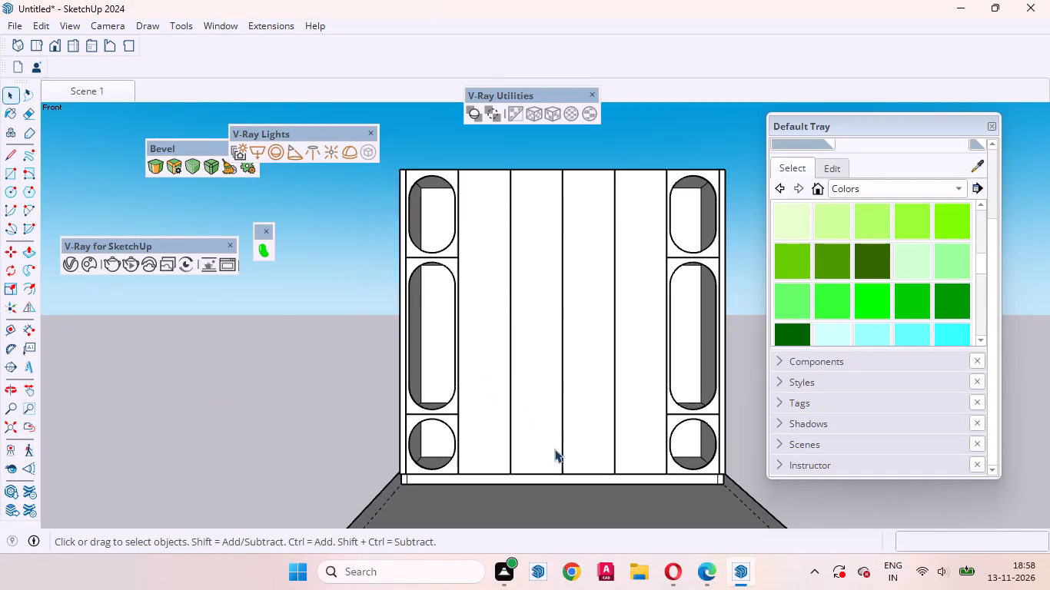
middle_drag(580, 428, 537, 533)
scroll(596, 525, down, 4)
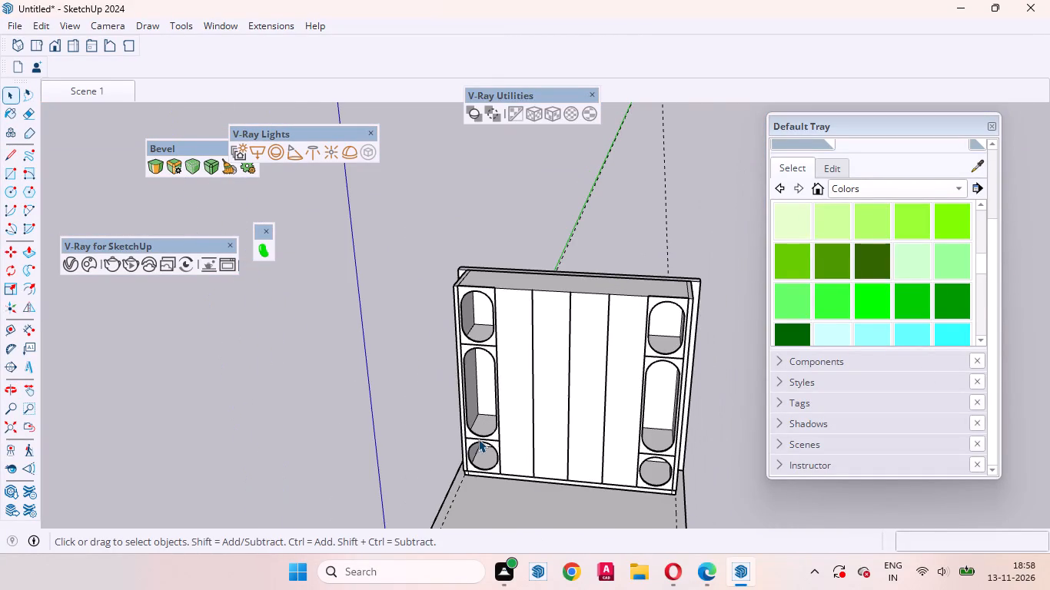
scroll(478, 439, up, 4)
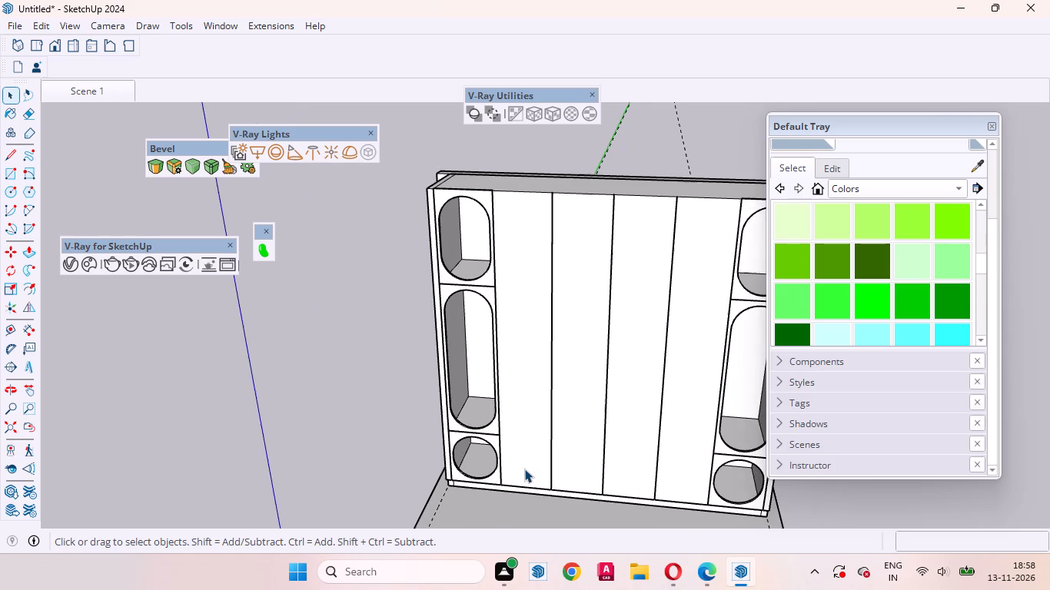
scroll(524, 469, up, 2)
scroll(563, 487, down, 2)
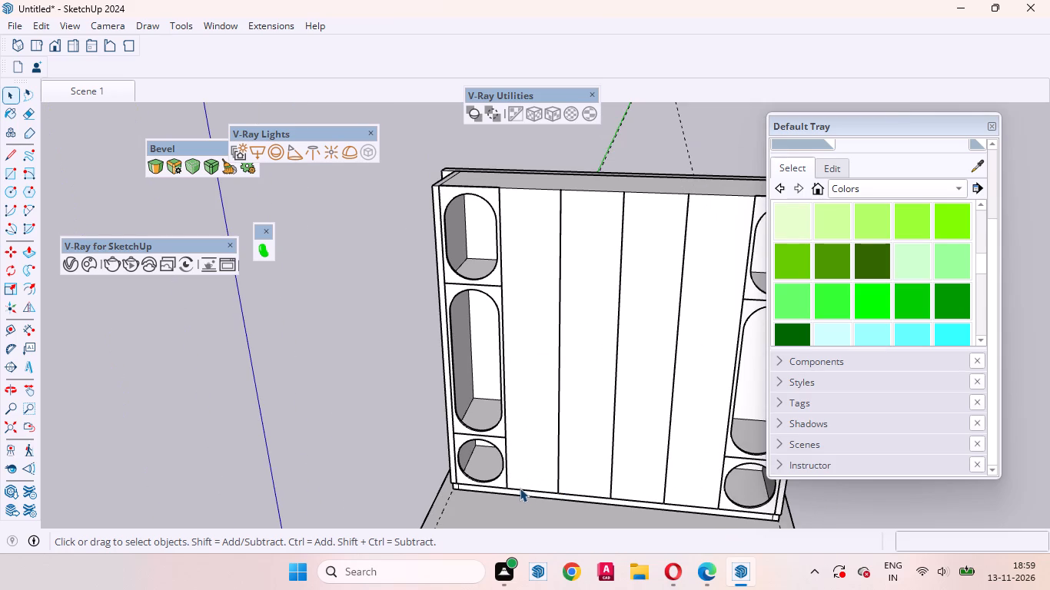
scroll(520, 488, down, 3)
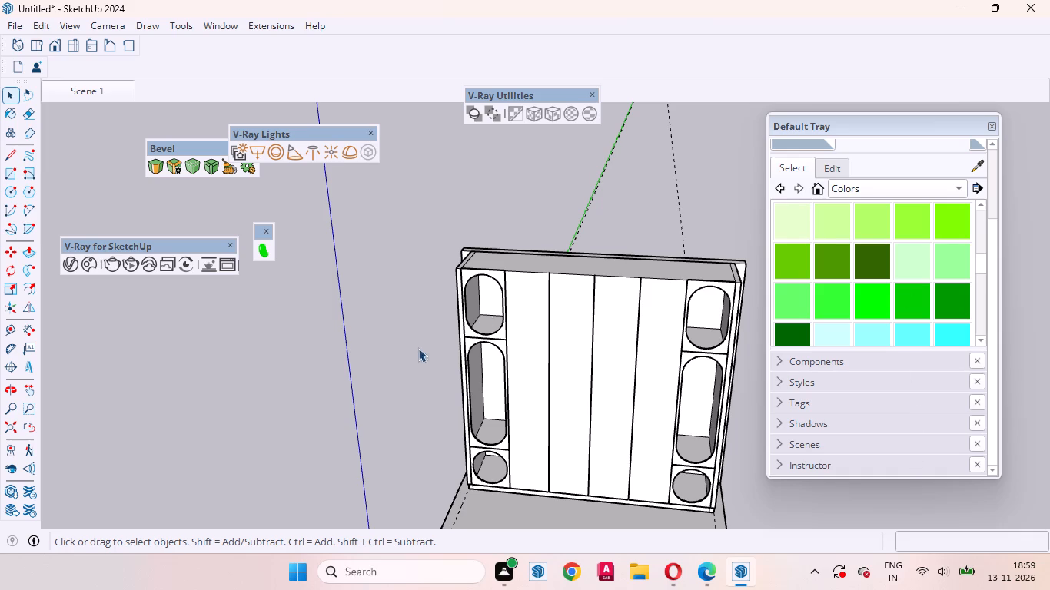
scroll(460, 366, down, 4)
middle_drag(523, 400, 495, 406)
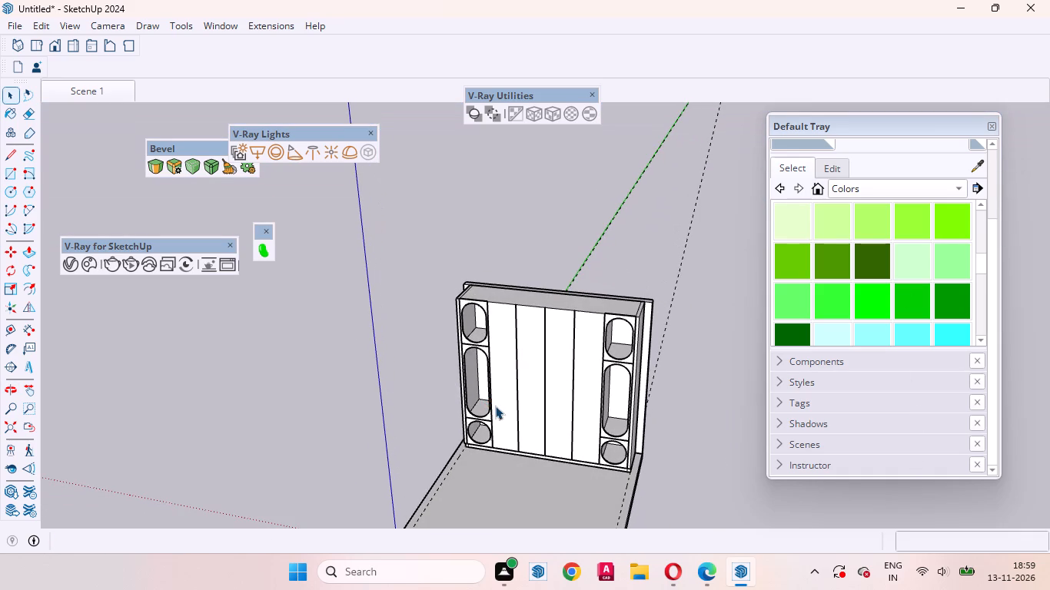
scroll(663, 366, down, 3)
middle_drag(557, 391, 630, 348)
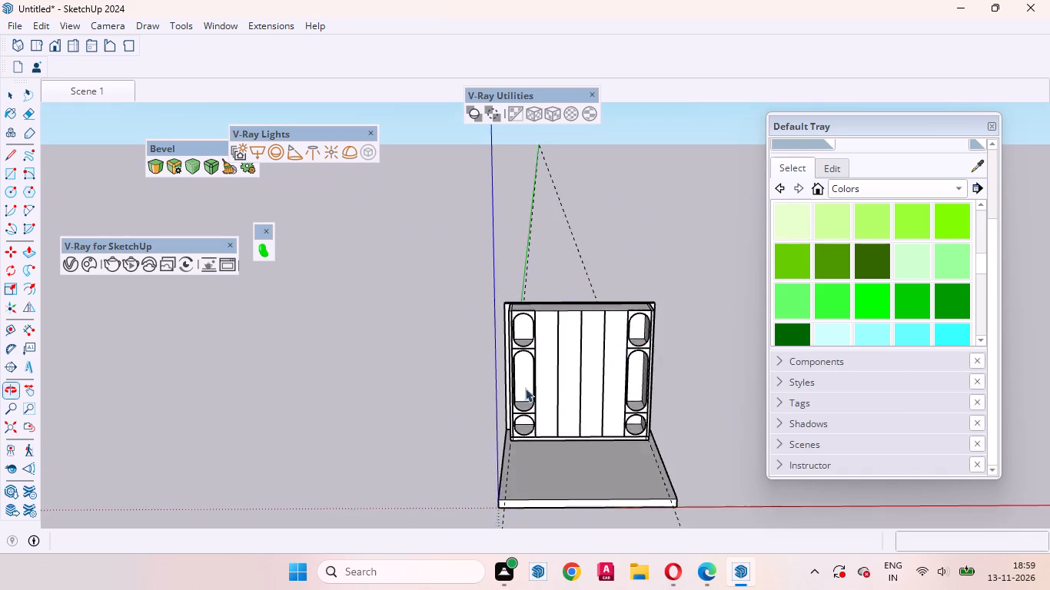
Inside the wardrobe group, divide the back vertical edge of the left column's tall middle opening into three equal segments.
scroll(448, 419, up, 7)
middle_drag(533, 388, 499, 341)
scroll(567, 356, up, 5)
middle_drag(551, 361, 549, 360)
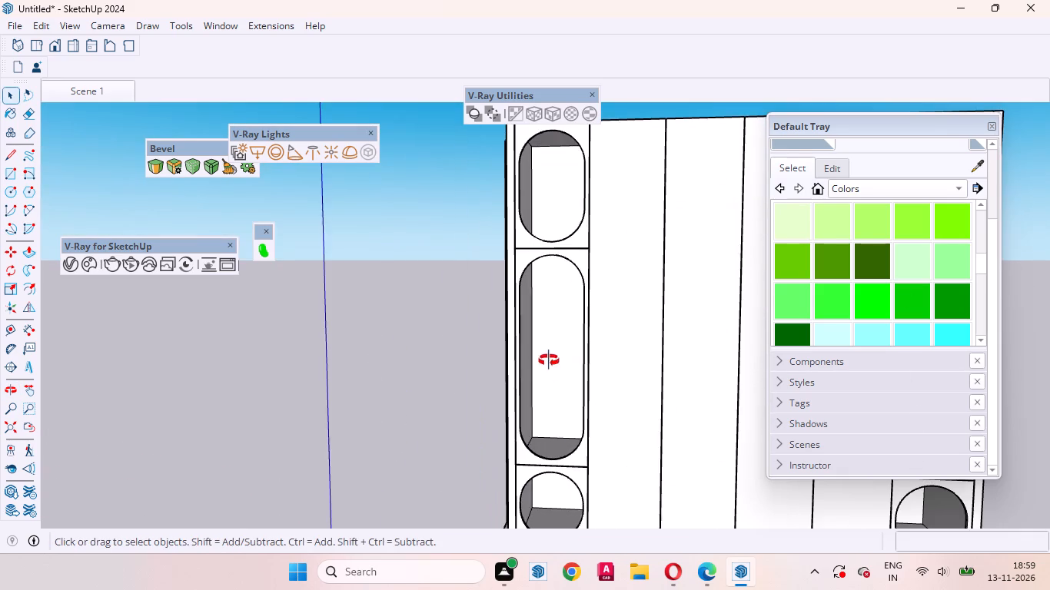
middle_drag(549, 360, 498, 281)
middle_drag(479, 277, 494, 332)
click(552, 320)
double_click(549, 326)
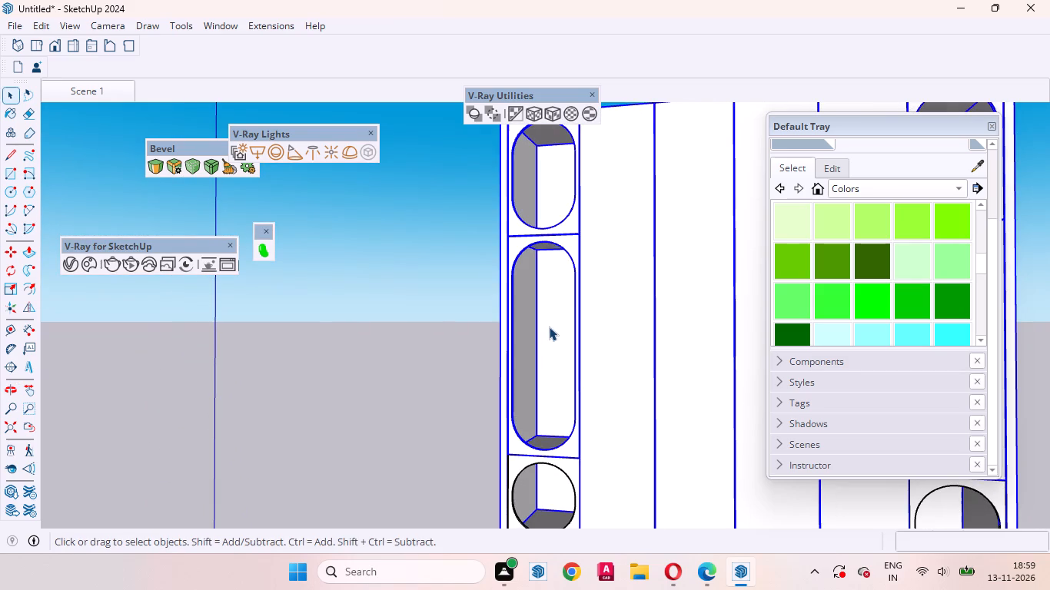
click(546, 327)
click(567, 364)
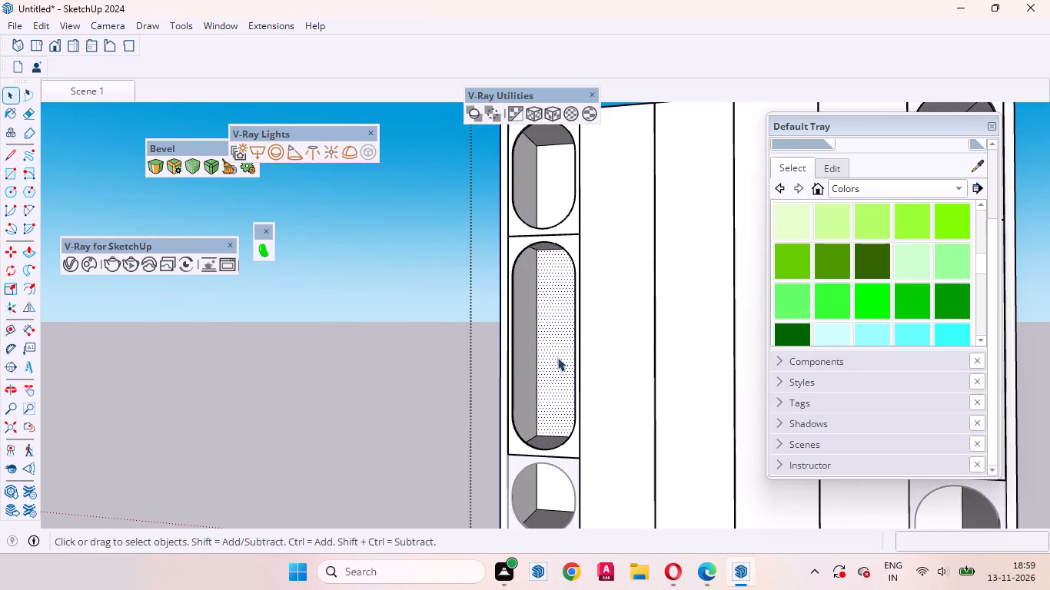
click(537, 332)
right_click(537, 332)
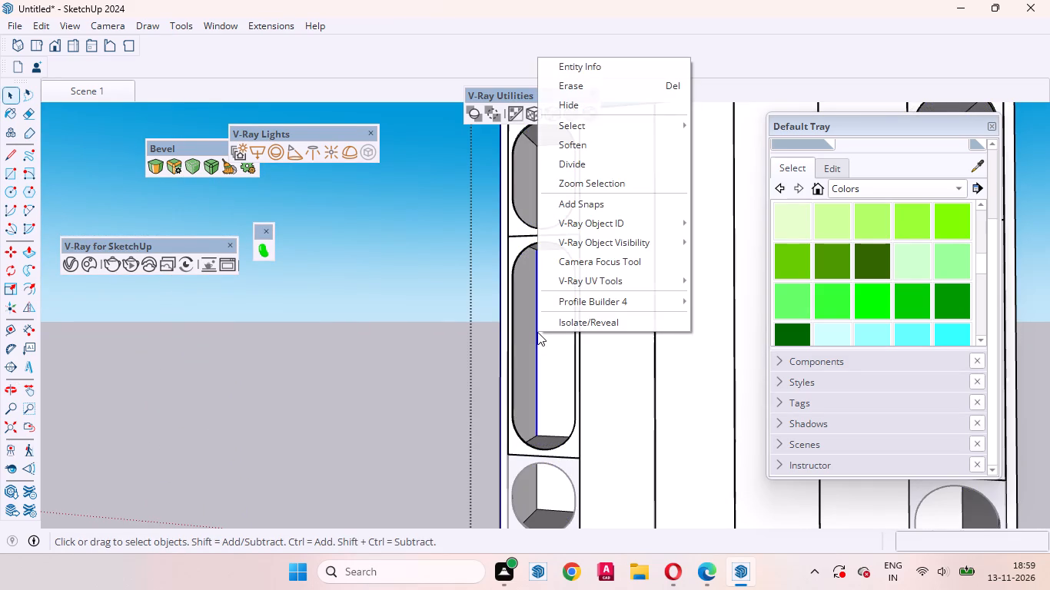
click(565, 165)
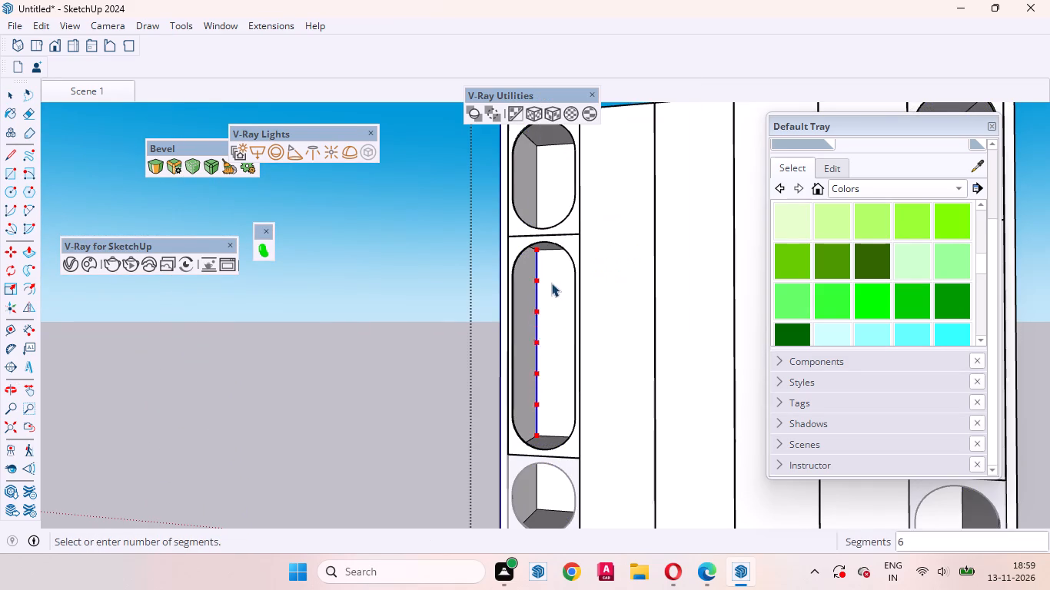
Draw two horizontal lines across the tall opening's back face from the division points, each about 1' 3 13/16" long.
middle_drag(567, 323, 636, 351)
click(560, 328)
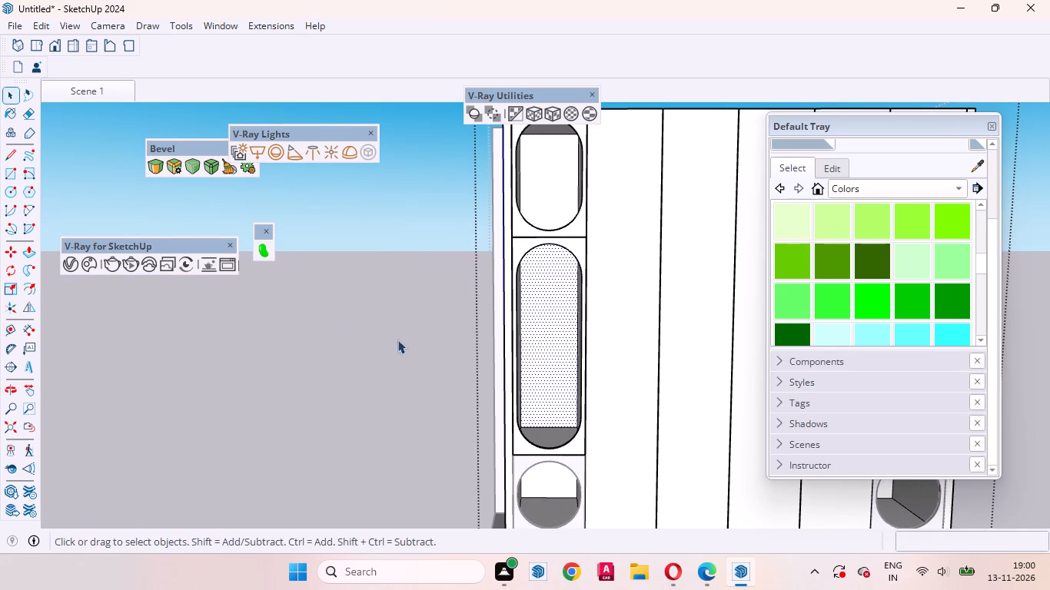
click(13, 161)
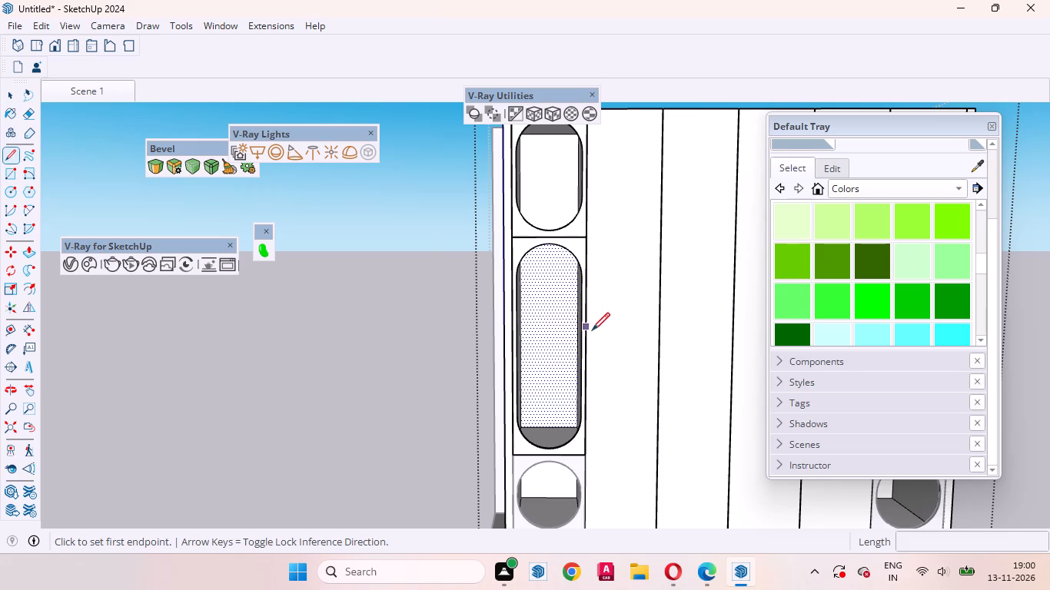
scroll(591, 336, up, 6)
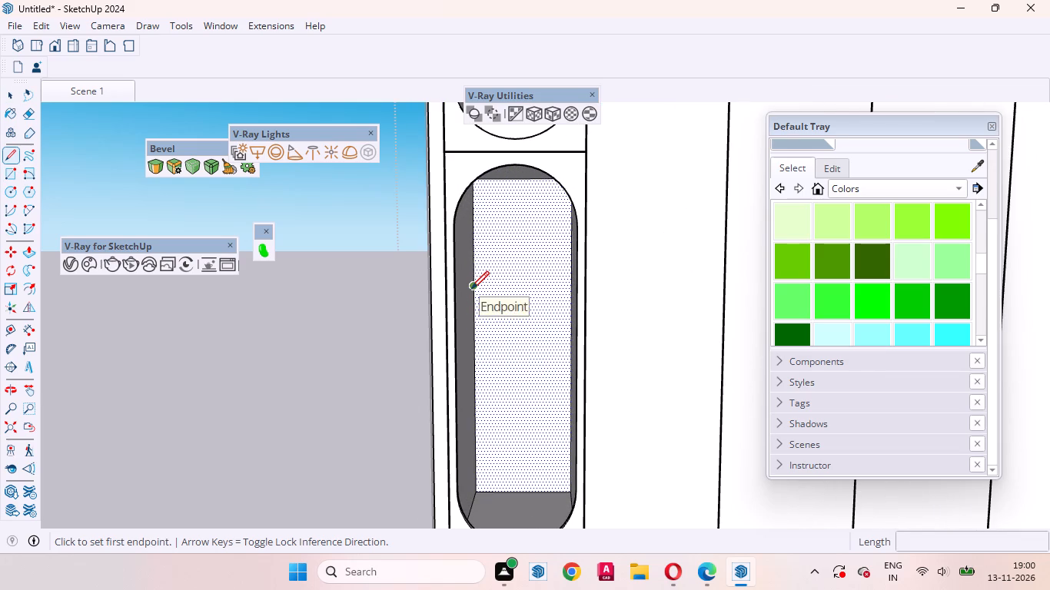
click(471, 289)
click(569, 283)
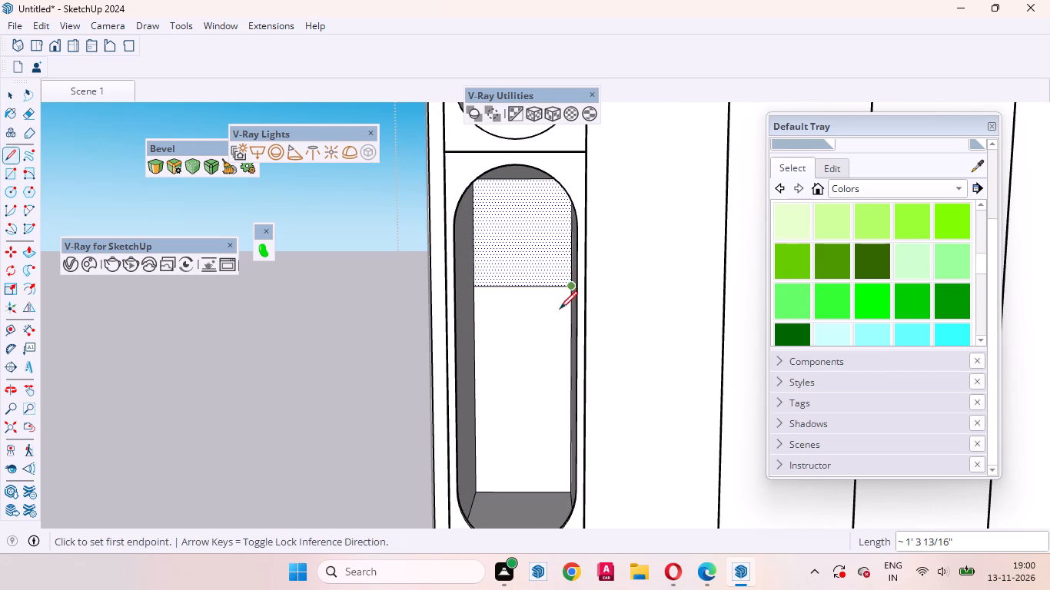
click(477, 387)
click(566, 383)
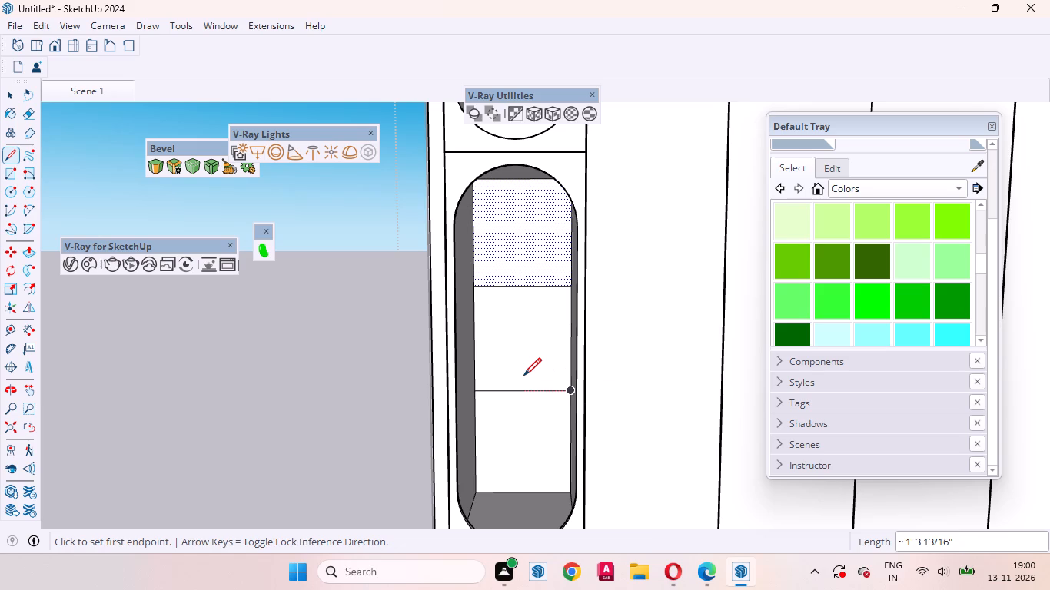
Copy the two horizontal division lines on the opening's back face 9 mm upward.
key(space)
scroll(513, 276, up, 3)
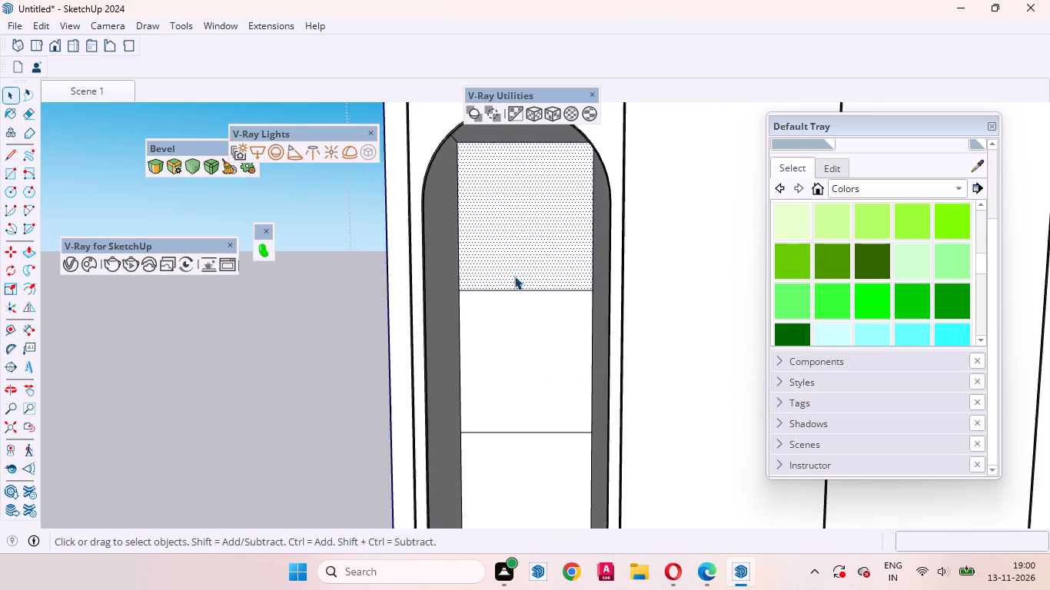
scroll(514, 276, up, 2)
click(517, 292)
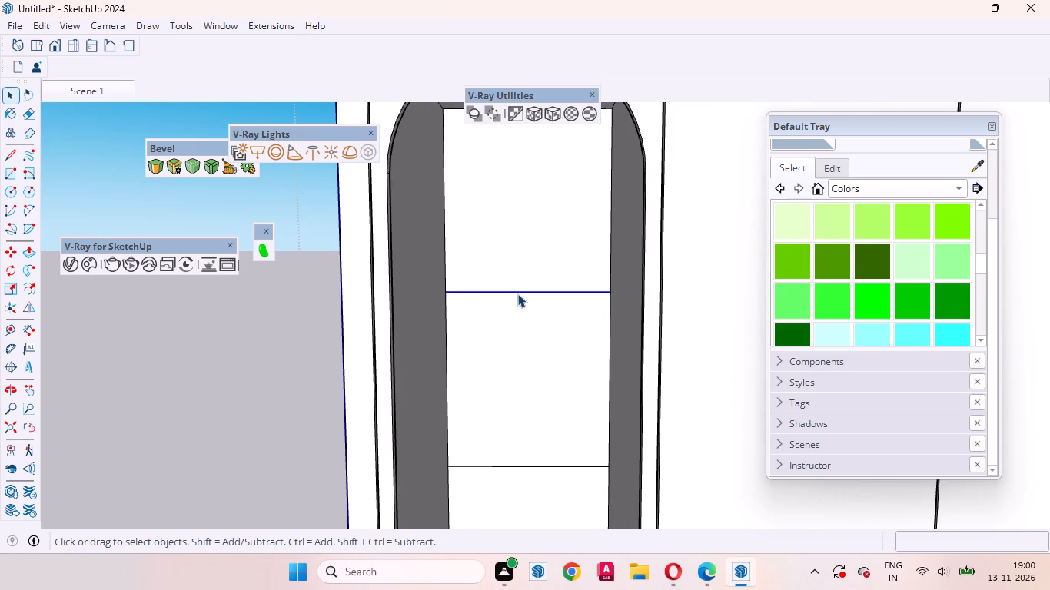
ctrl+click(526, 467)
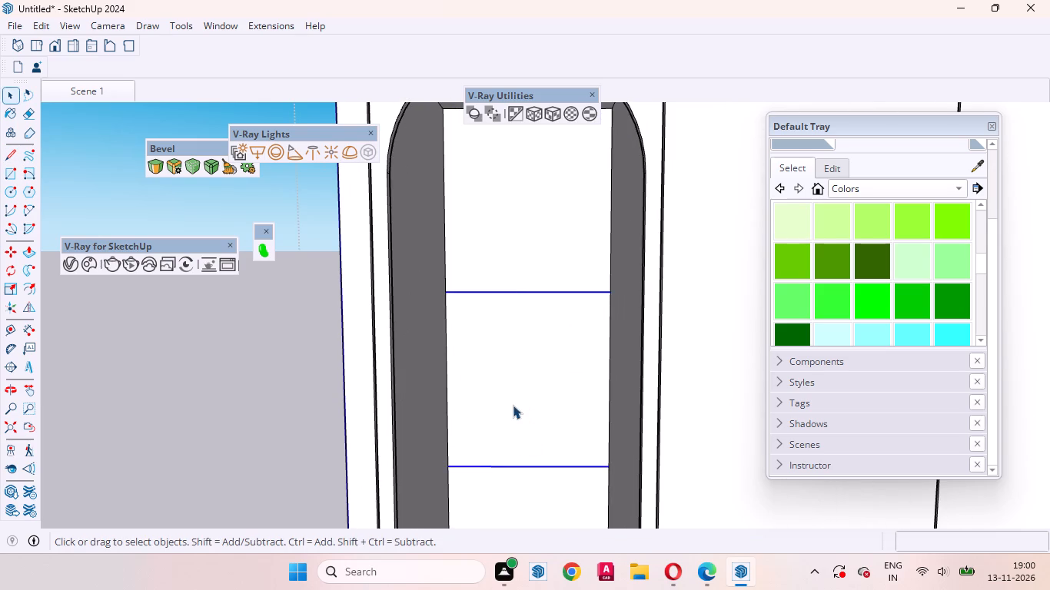
key(m)
click(513, 405)
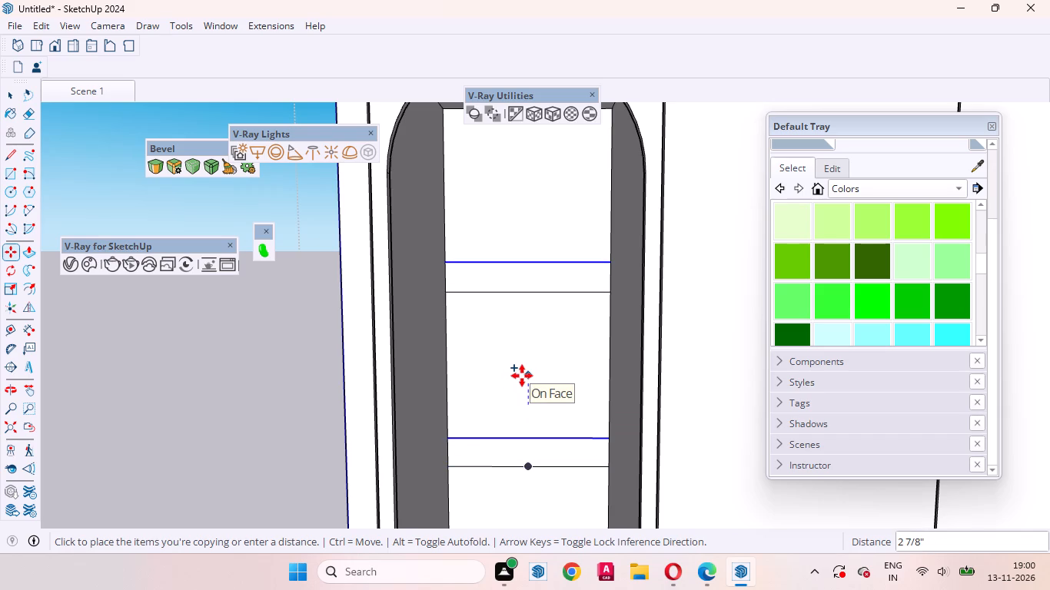
key(1)
key(period)
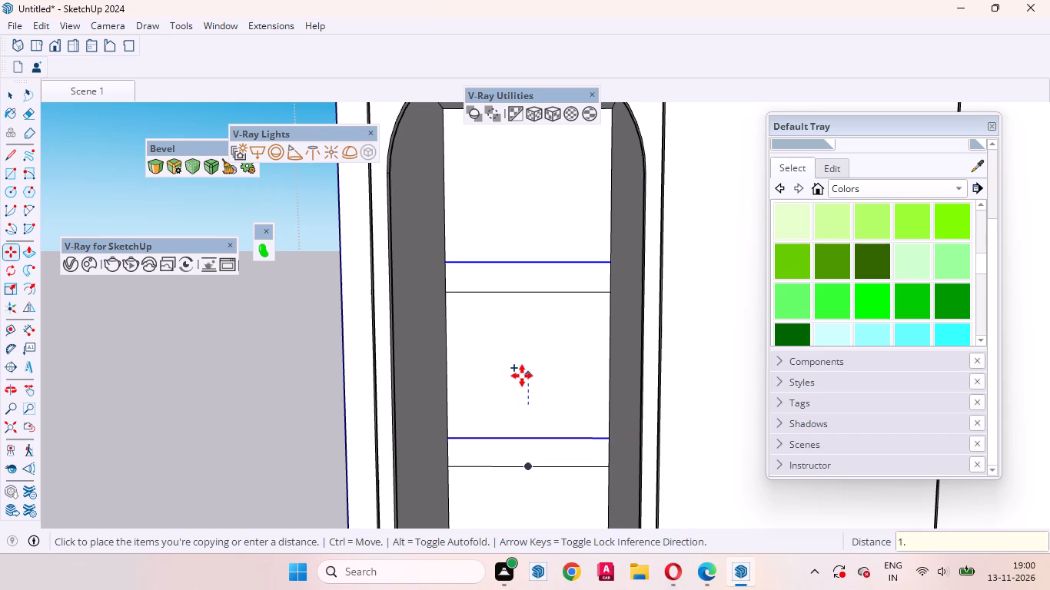
key(BackSpace)
key(BackSpace)
key(9)
text(mm)
key(Return)
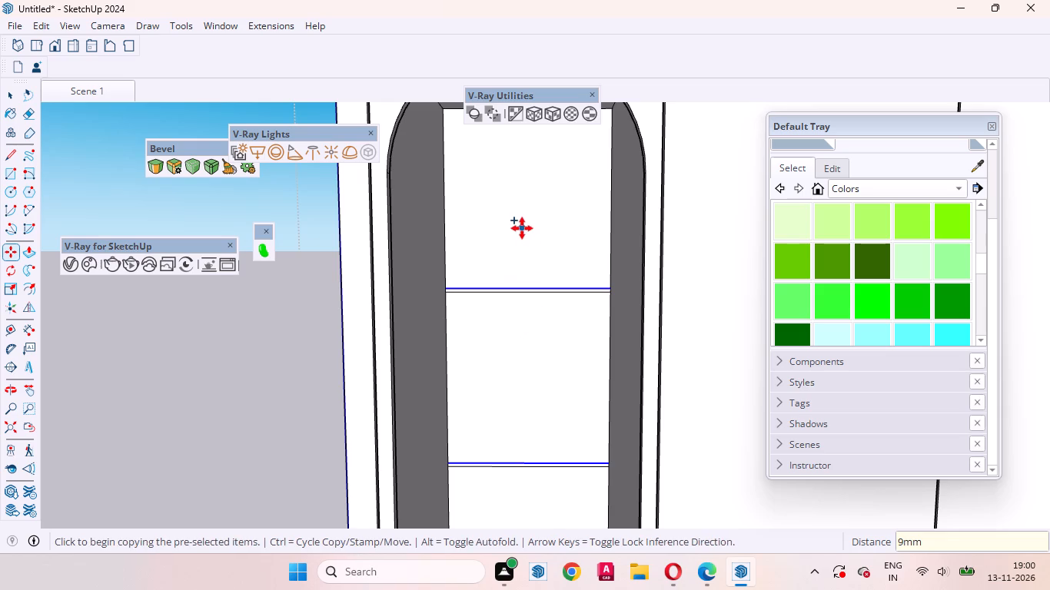
Copy the two raised lines 18 mm downward, one below each original division line.
click(522, 228)
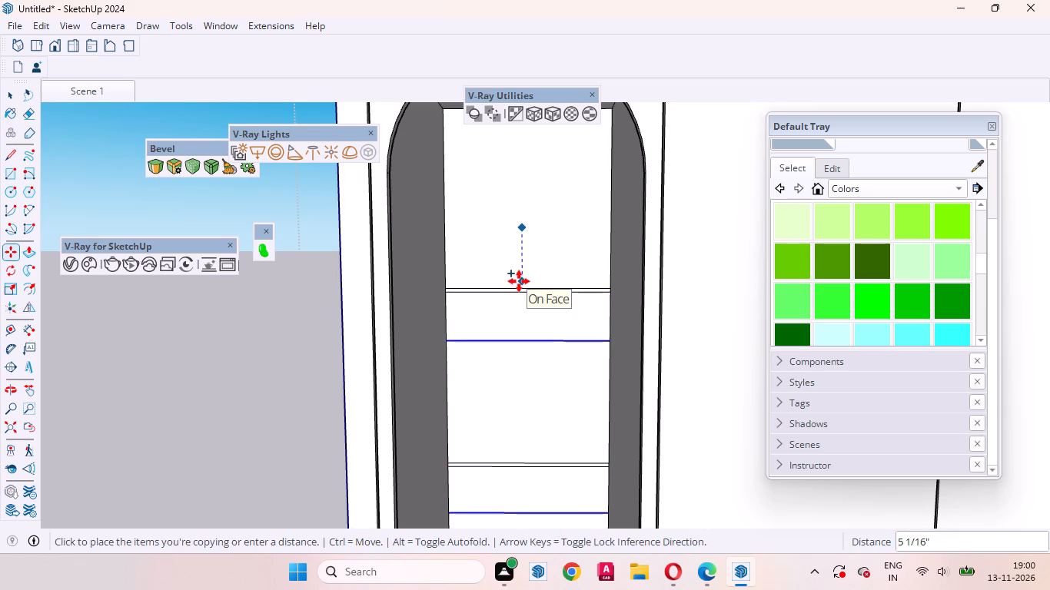
text(18mm)
key(Return)
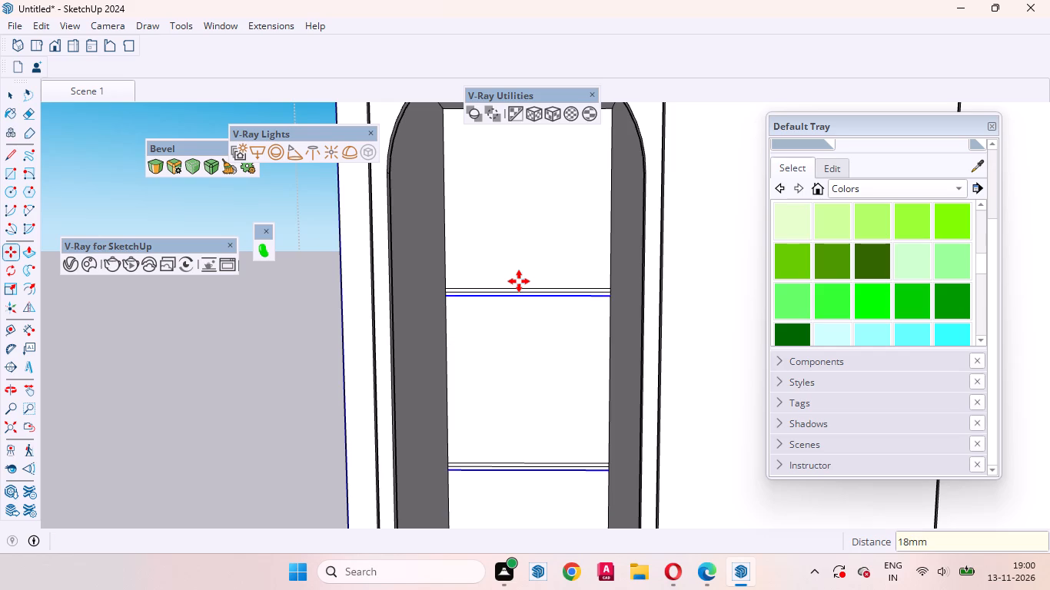
Erase the original centre line from each set of three lines, leaving two 18 mm shelf strips.
key(space)
scroll(511, 293, up, 6)
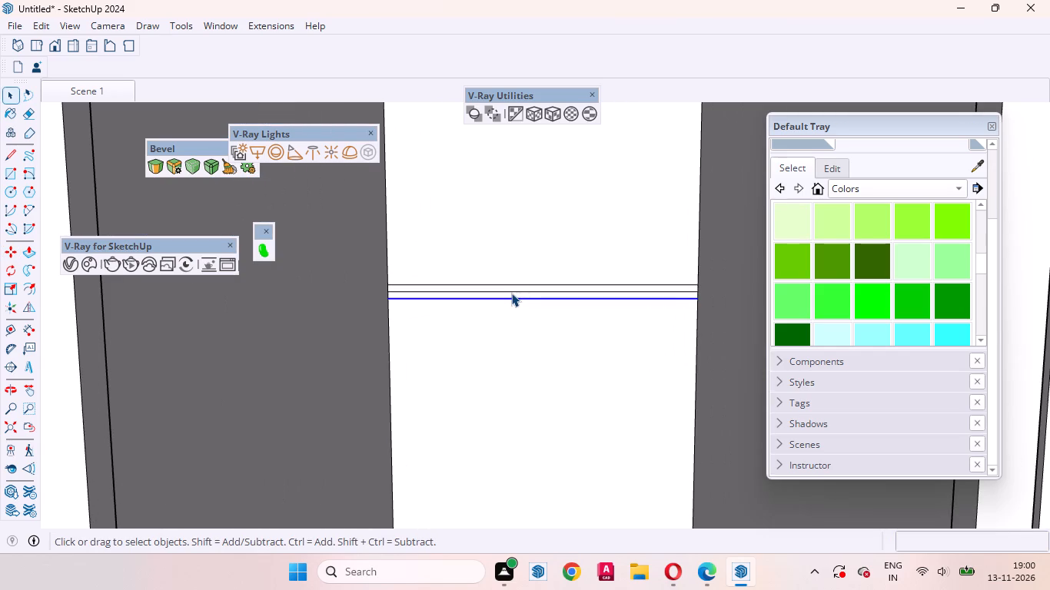
click(510, 292)
right_click(510, 292)
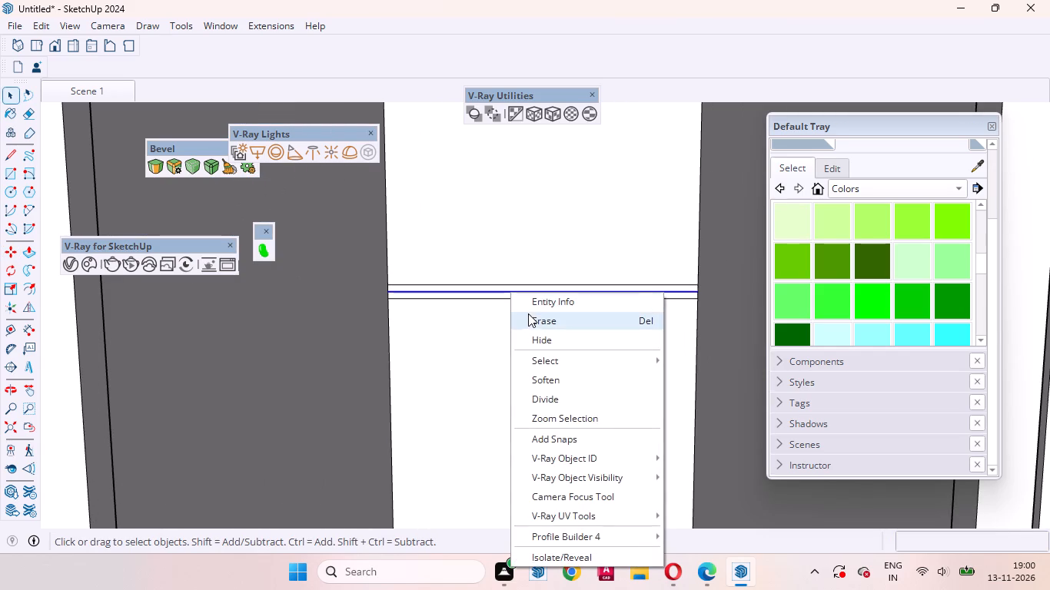
click(530, 318)
scroll(517, 280, down, 12)
scroll(516, 368, up, 7)
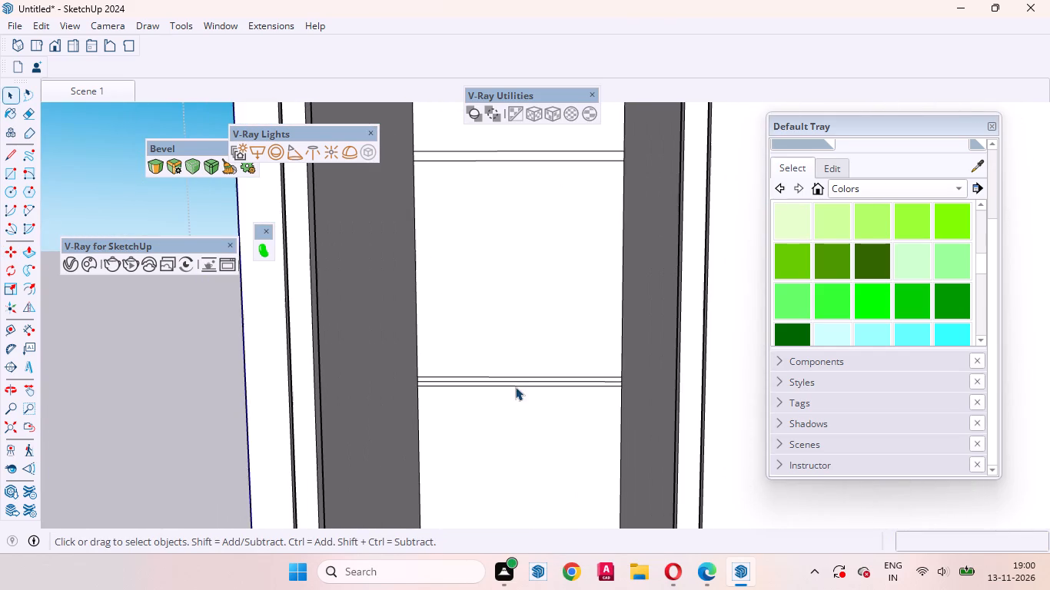
click(508, 383)
right_click(508, 383)
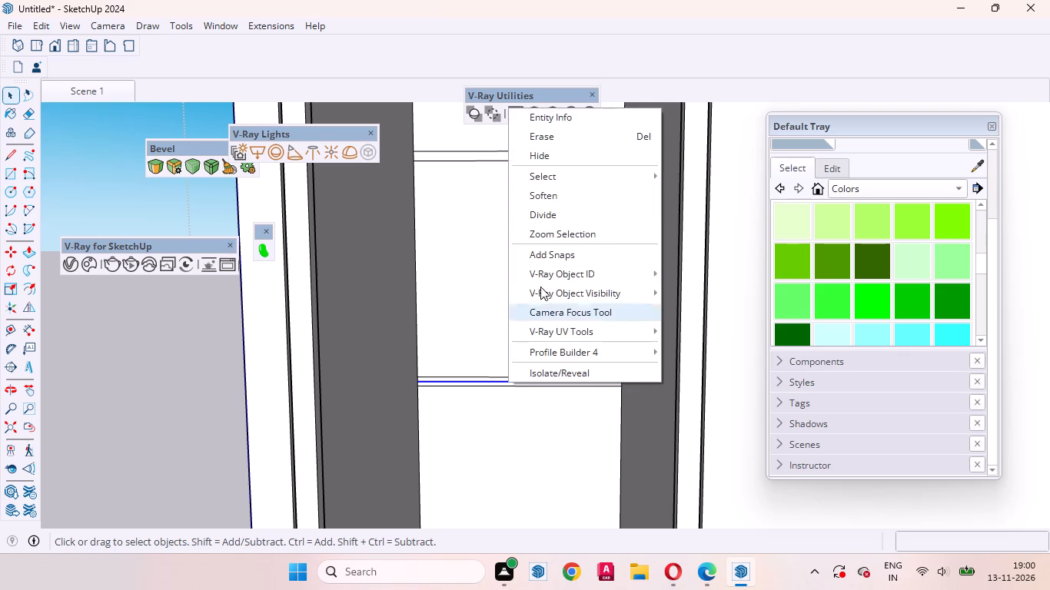
click(541, 141)
Push/Pull the upper shelf strip on the left tall opening's back face outward by 540 mm.
scroll(526, 416, down, 6)
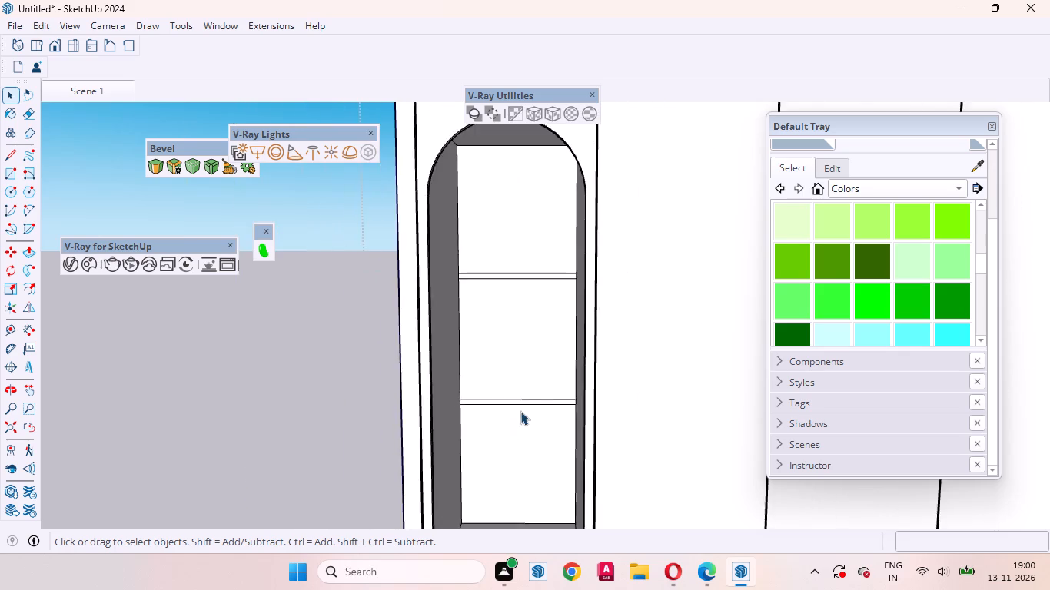
middle_drag(518, 413, 403, 475)
scroll(422, 240, up, 9)
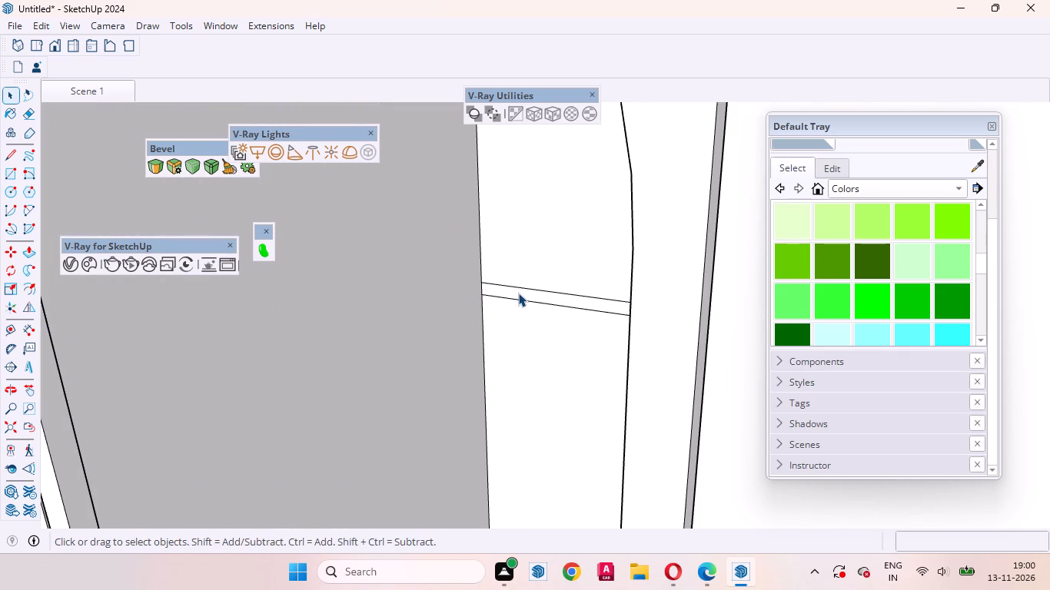
click(520, 293)
key(p)
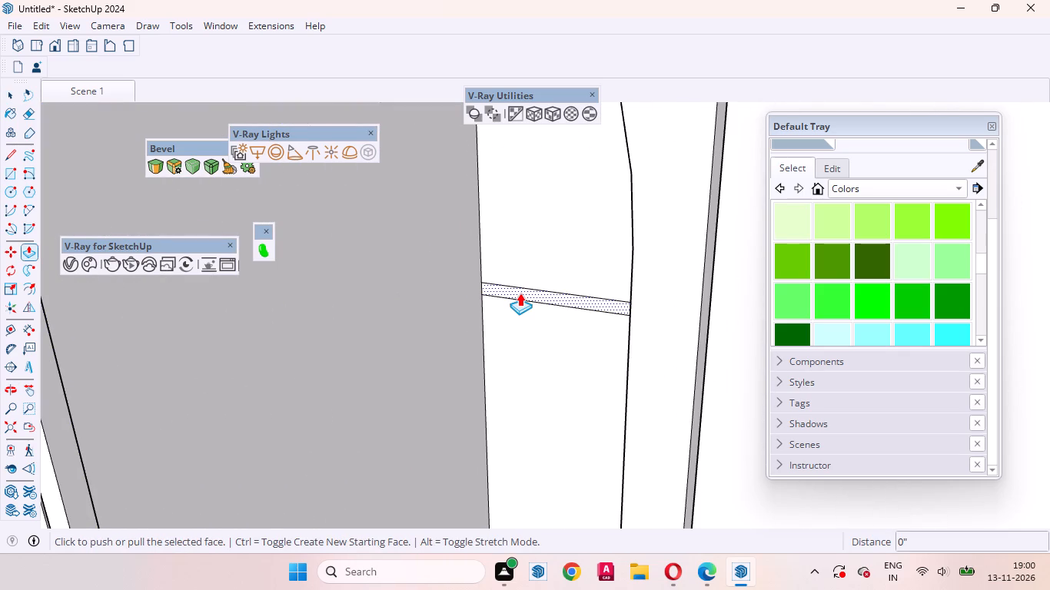
click(520, 293)
scroll(498, 311, down, 9)
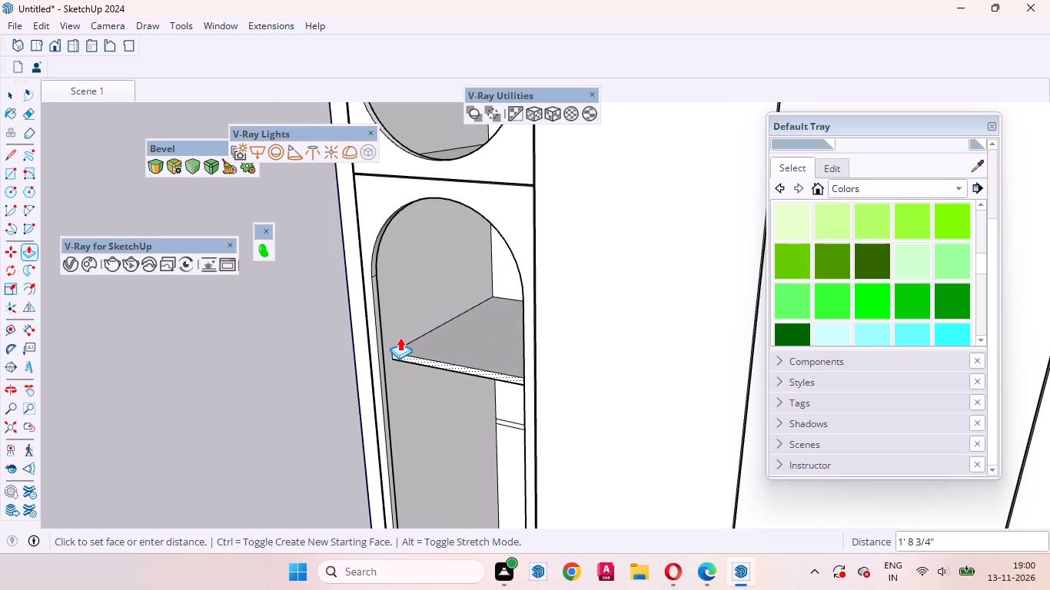
text(540mm)
key(Return)
Pull the lower shelf strip in the same opening outward by the same 540 mm.
scroll(452, 407, up, 3)
middle_drag(530, 377, 582, 312)
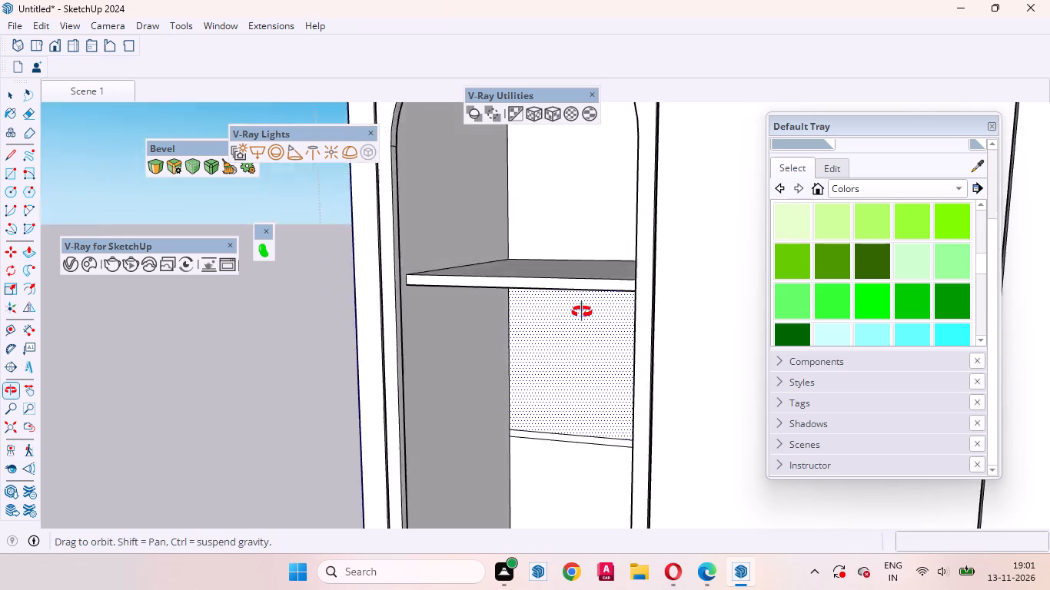
middle_drag(582, 312, 583, 312)
scroll(563, 441, up, 9)
double_click(564, 435)
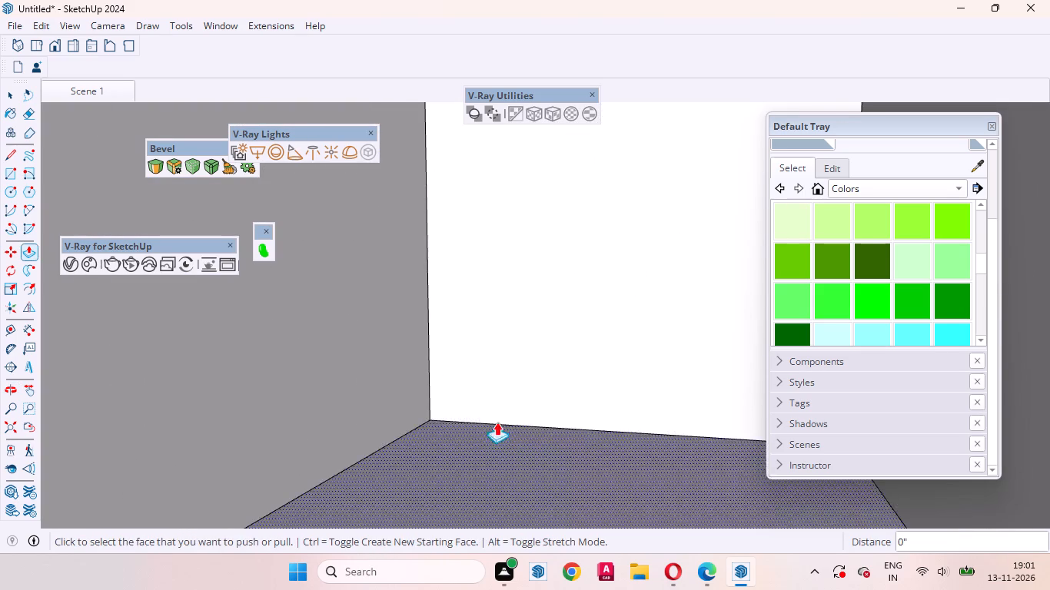
Extend the front faces of both shelves in the left tall opening forward by a further 20 mm.
scroll(520, 359, down, 16)
middle_drag(518, 403, 379, 486)
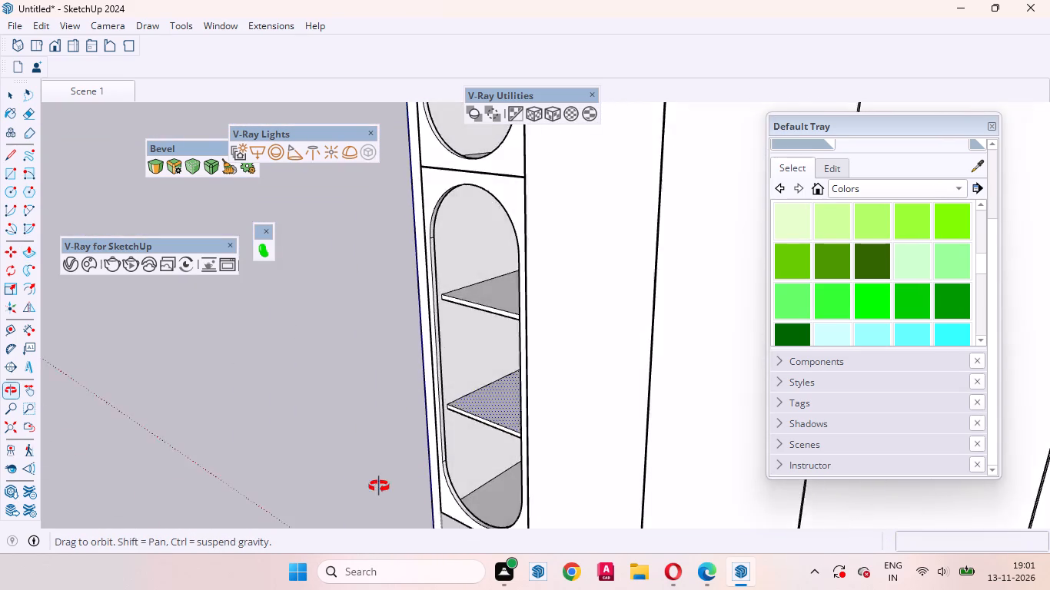
middle_drag(379, 486, 342, 506)
scroll(446, 271, up, 11)
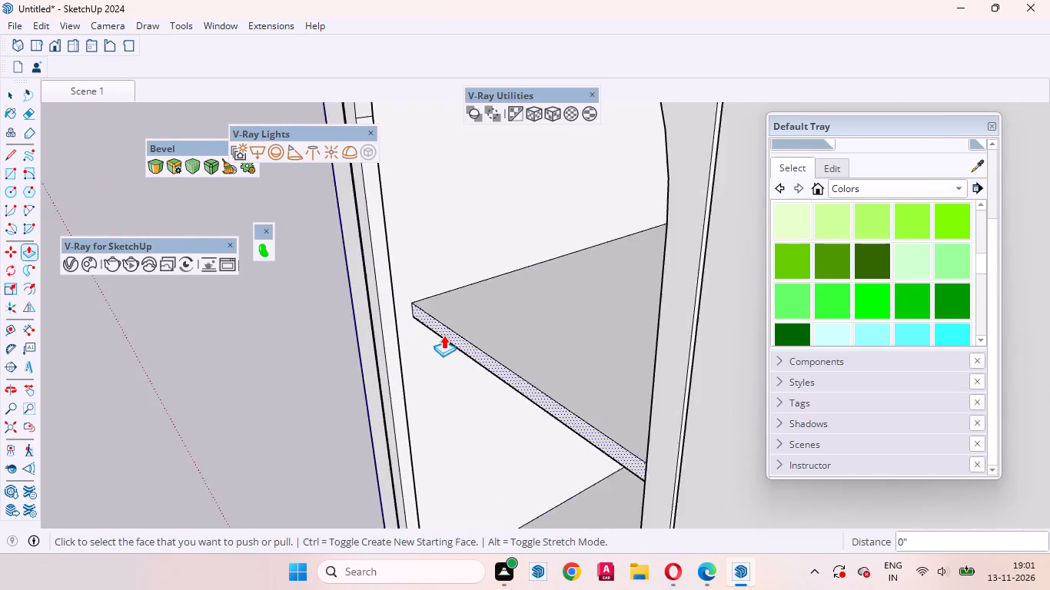
scroll(444, 335, up, 3)
click(457, 333)
text(20mm)
key(Return)
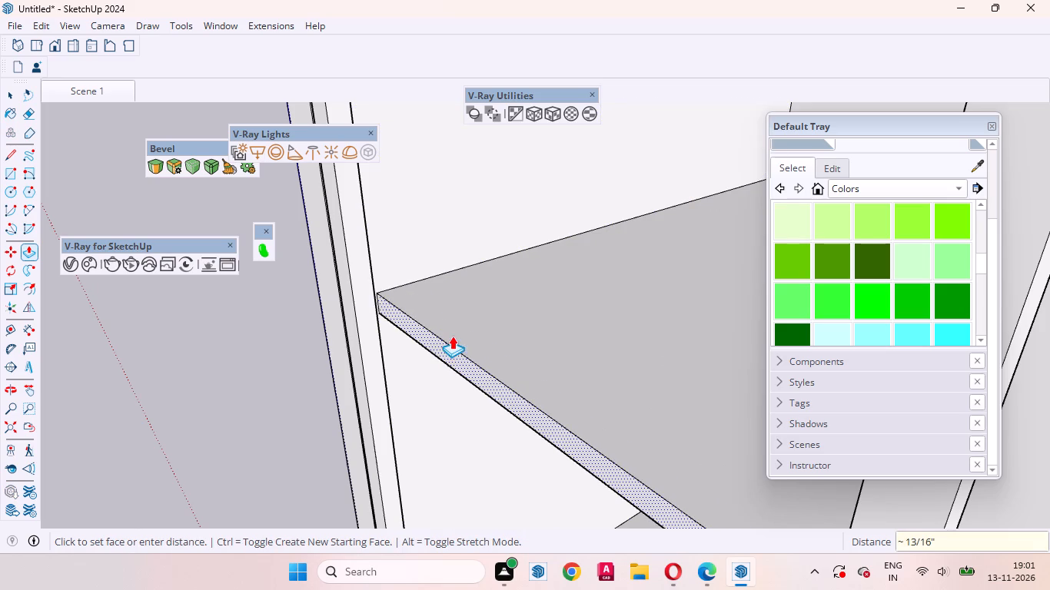
scroll(514, 260, down, 8)
scroll(520, 439, up, 11)
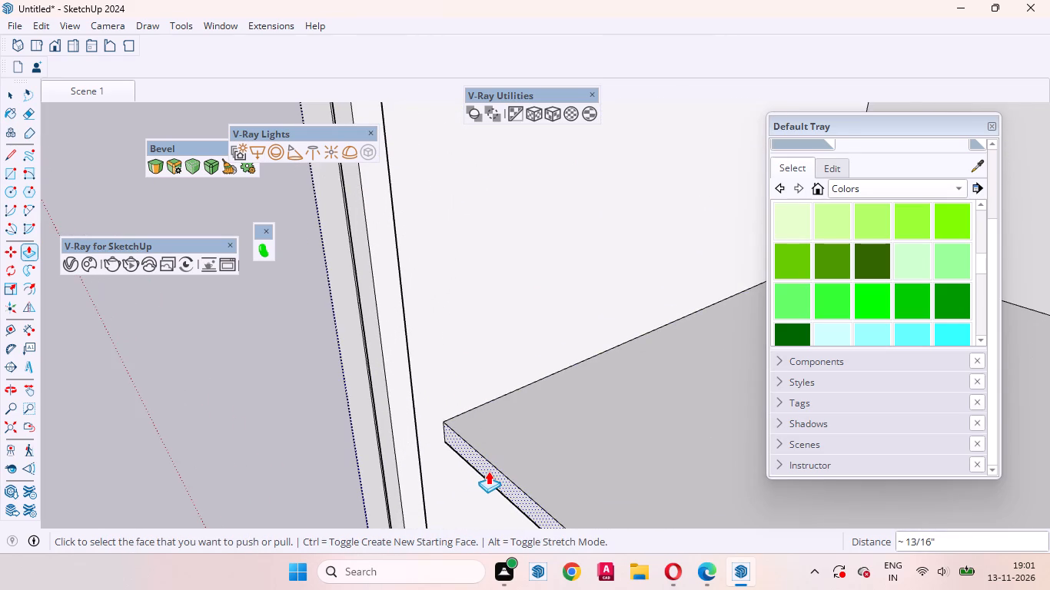
double_click(488, 471)
Examine the two extruded shelves and the whole wardrobe from several angles.
scroll(558, 354, down, 12)
middle_drag(469, 368, 606, 333)
scroll(335, 309, down, 12)
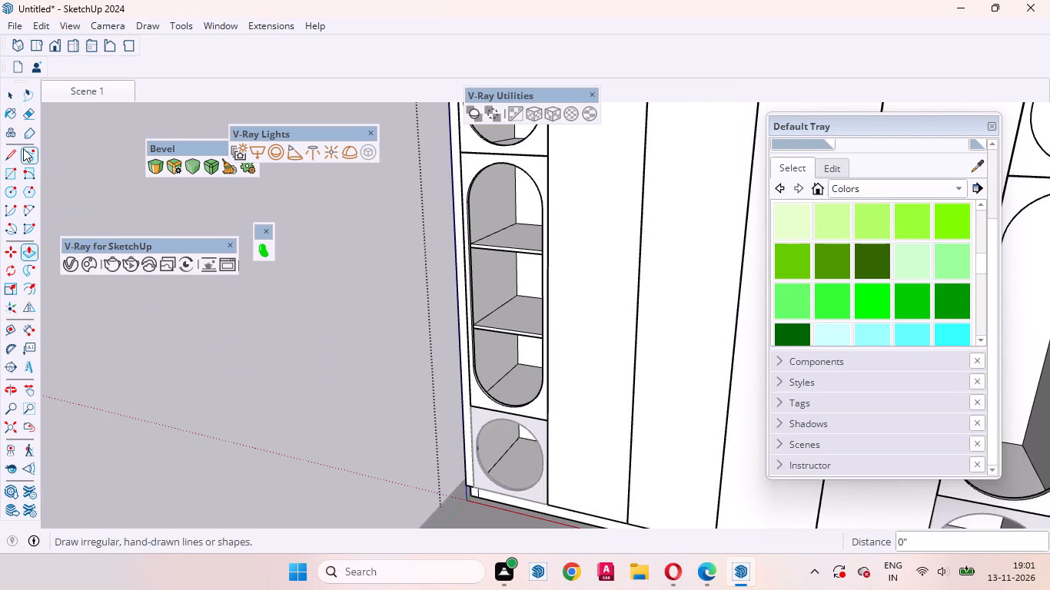
click(15, 96)
scroll(388, 412, down, 7)
middle_drag(367, 399, 491, 369)
scroll(304, 390, up, 1)
scroll(299, 393, down, 7)
middle_drag(534, 417, 570, 371)
scroll(390, 370, up, 7)
middle_drag(407, 389, 364, 280)
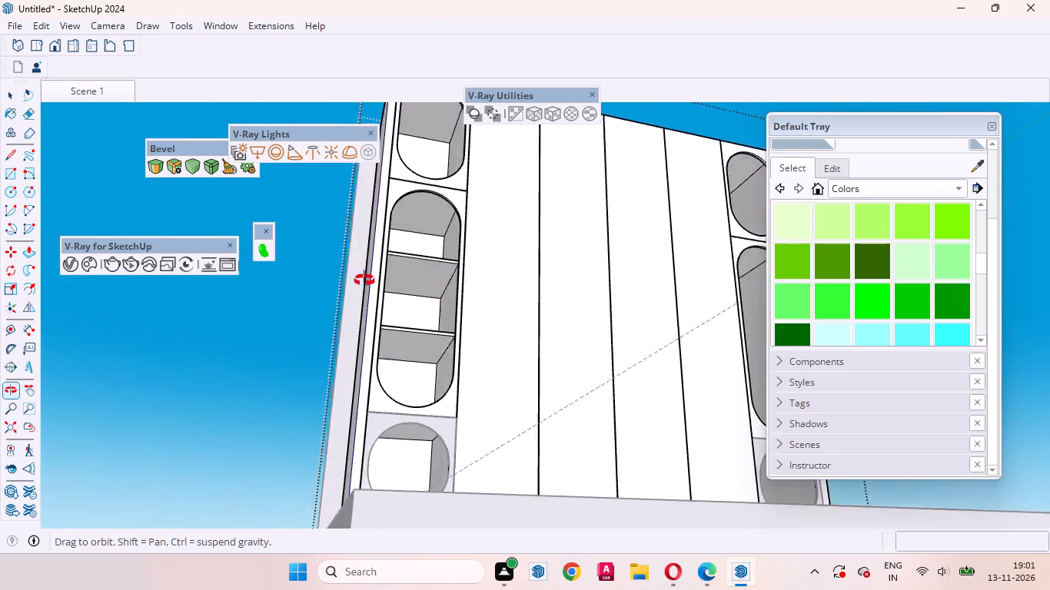
middle_drag(364, 280, 341, 467)
scroll(407, 436, down, 8)
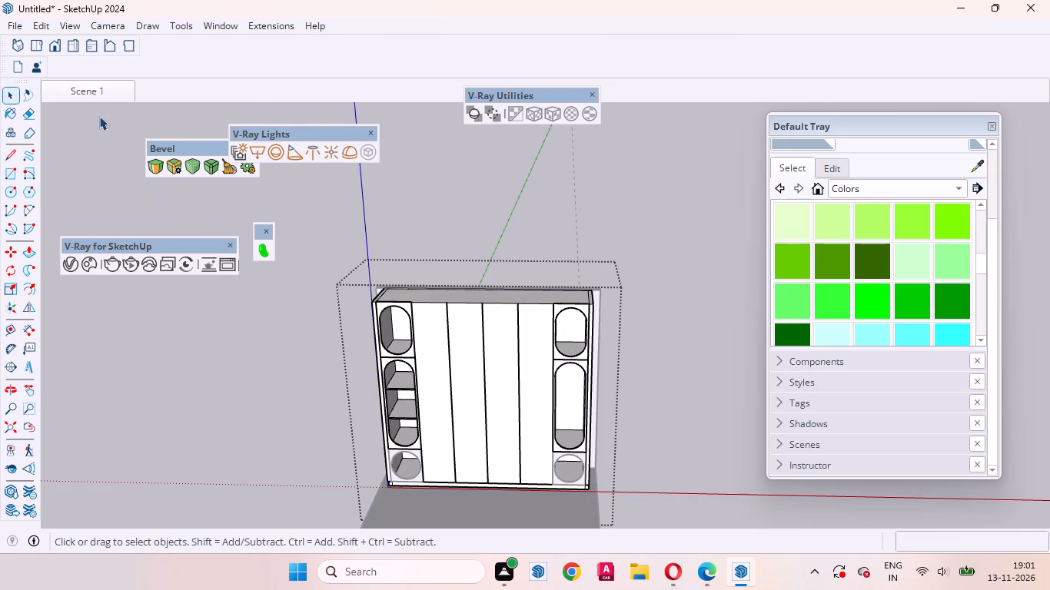
Divide the vertical back edge of the right column's tall opening into 3 equal segments.
click(80, 89)
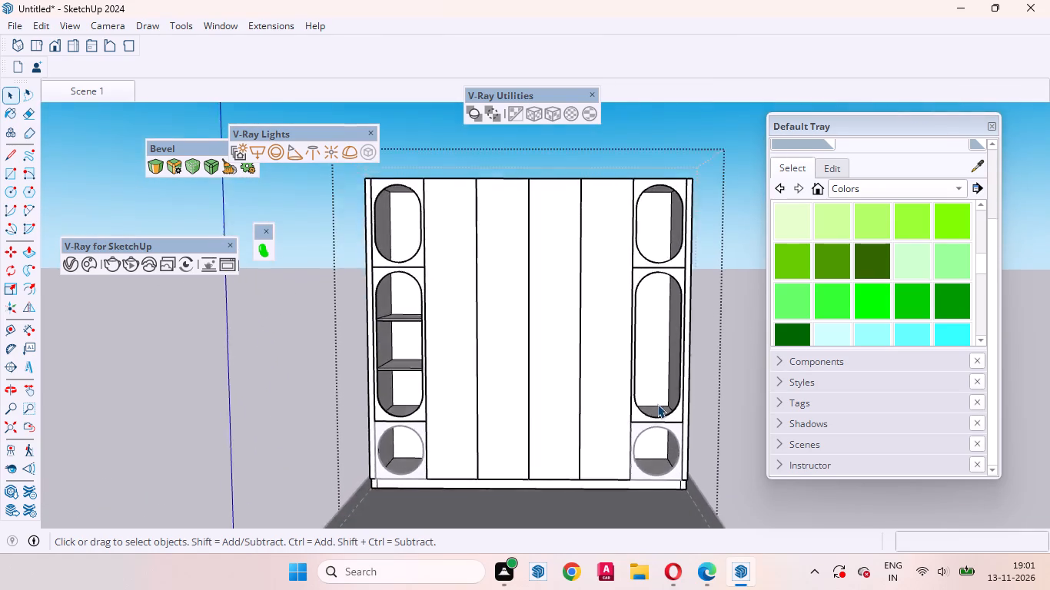
scroll(730, 312, up, 5)
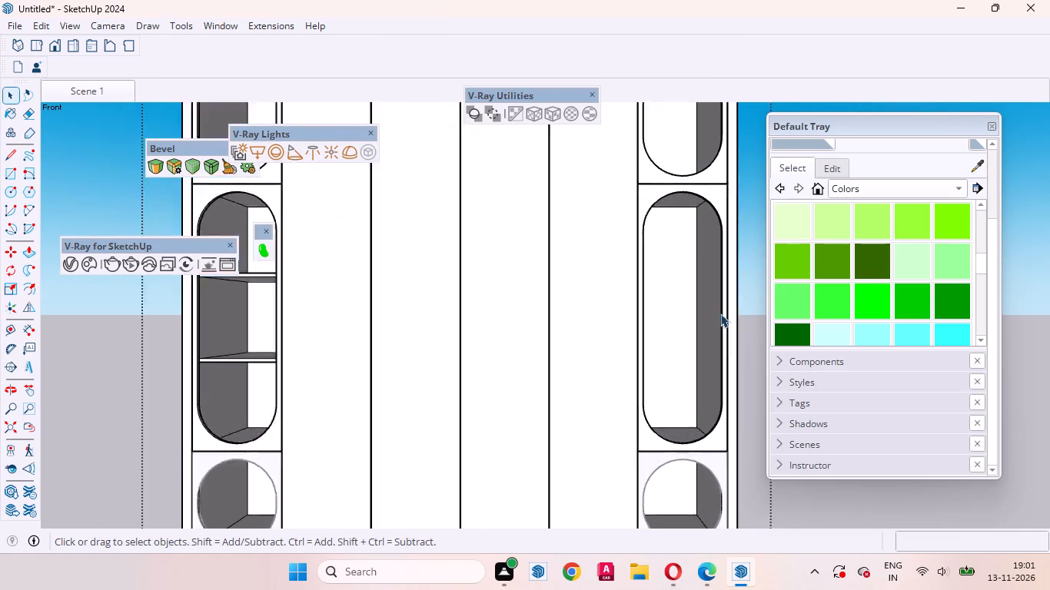
scroll(720, 313, up, 1)
click(693, 286)
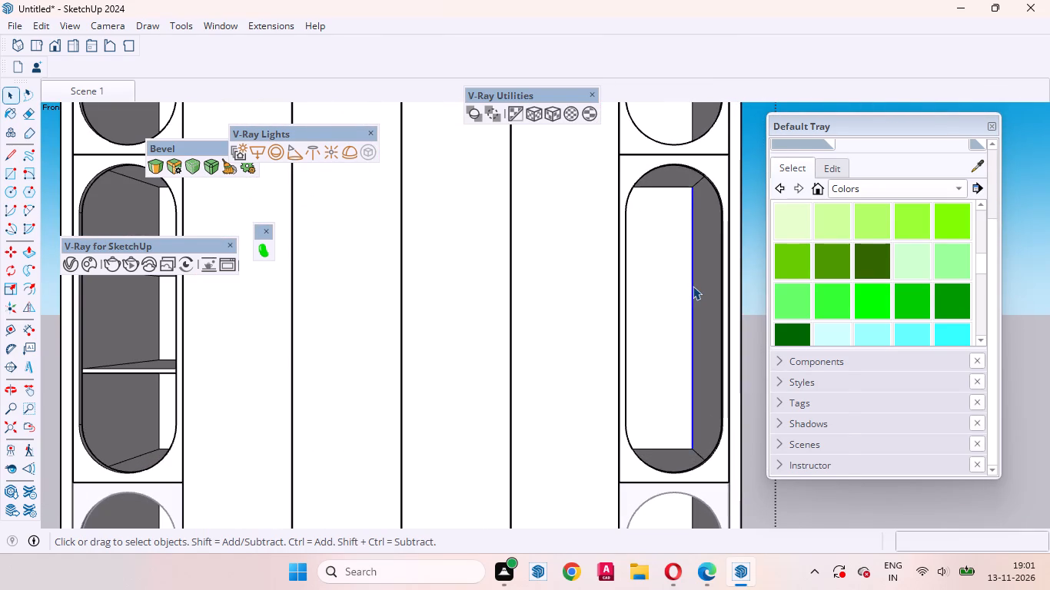
scroll(693, 286, up, 1)
right_click(693, 286)
click(725, 385)
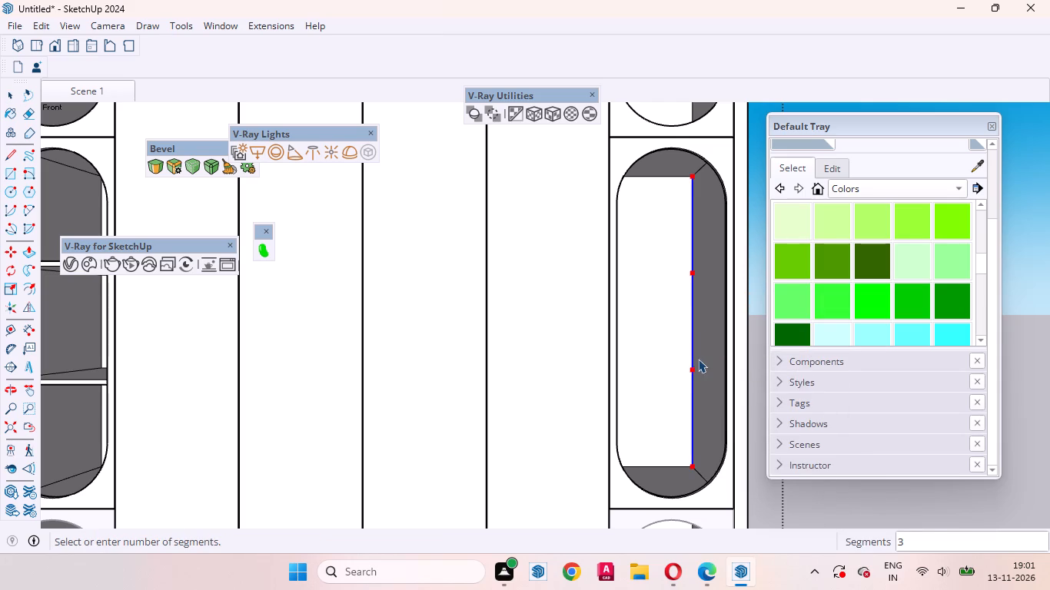
click(698, 359)
Draw two horizontal lines across the right tall opening's back face from the division points, each about 1' 3 13/16" long.
key(l)
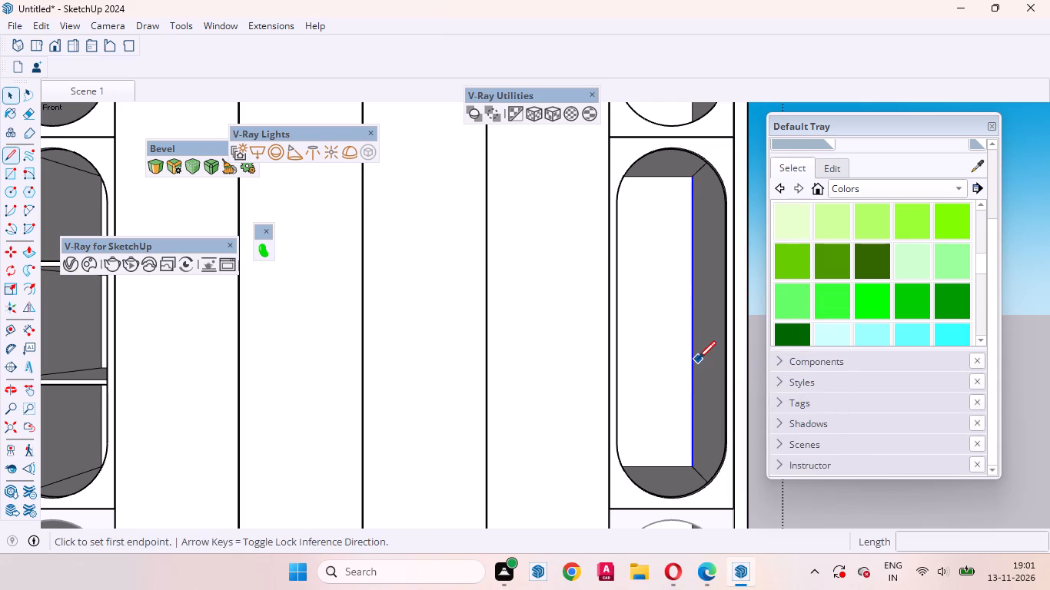
click(690, 369)
middle_drag(635, 370, 630, 373)
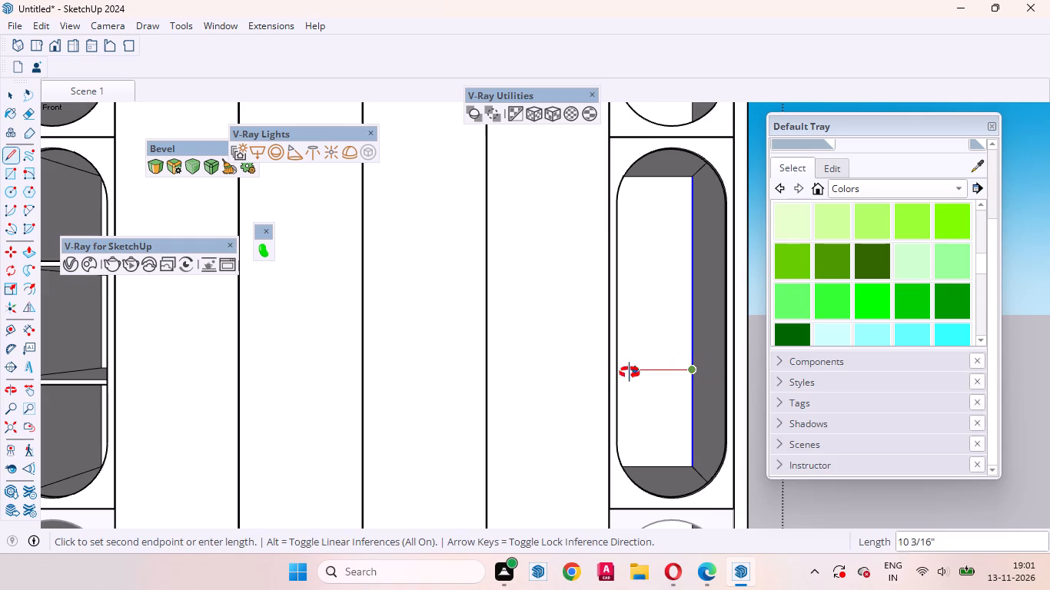
middle_drag(630, 373, 575, 386)
click(635, 360)
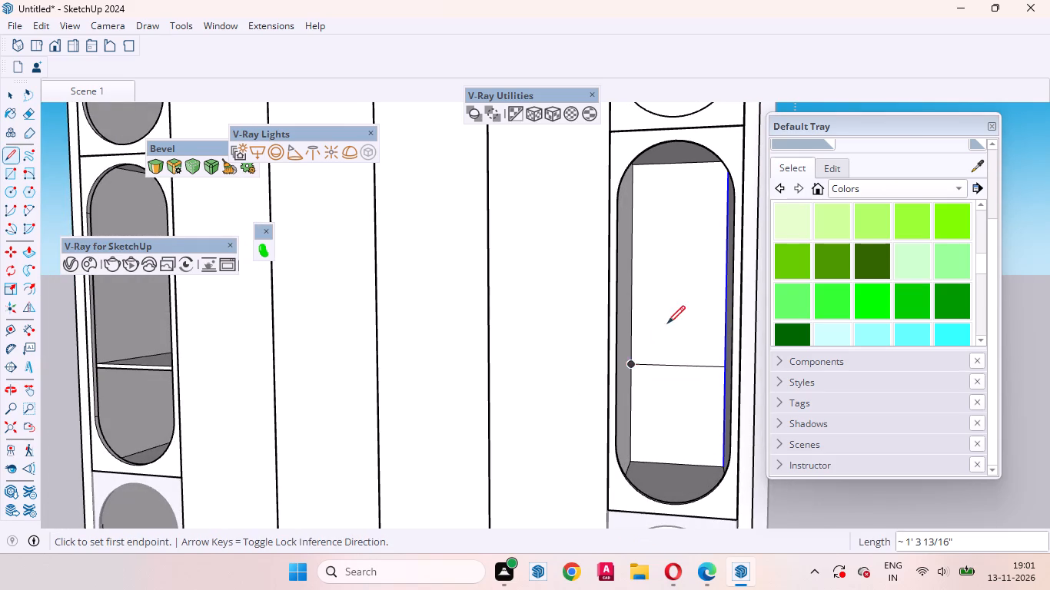
click(728, 266)
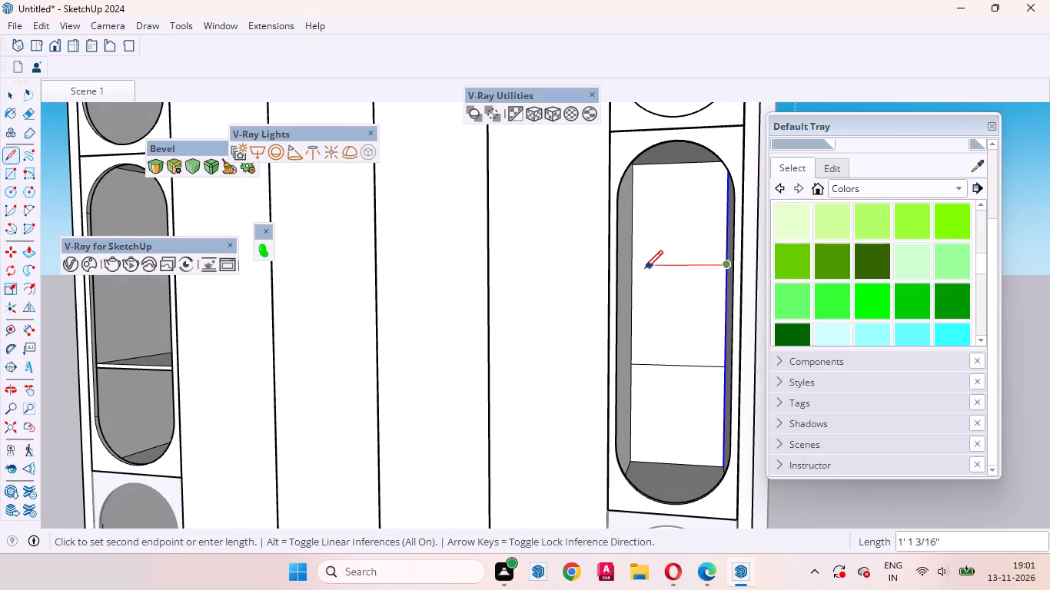
click(635, 268)
click(684, 304)
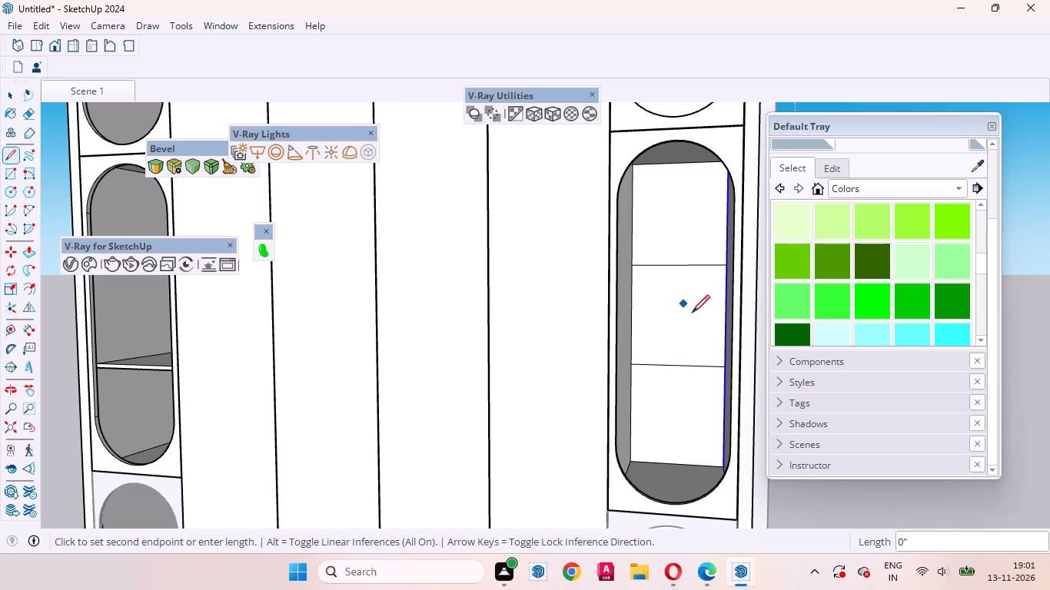
key(space)
Copy the two horizontal division lines on the right opening's back face 9 mm downward.
click(685, 264)
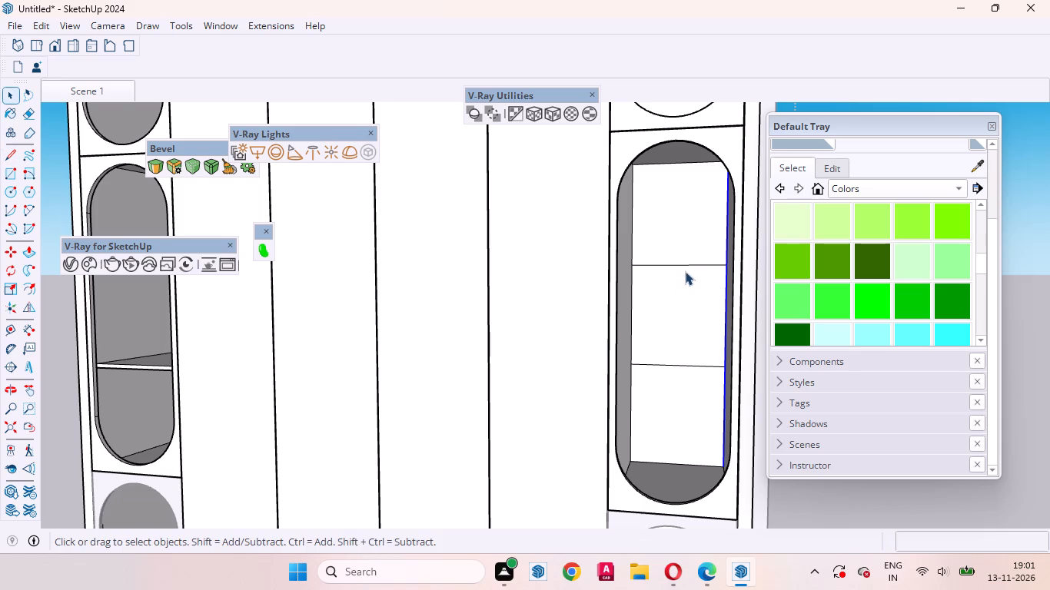
click(686, 264)
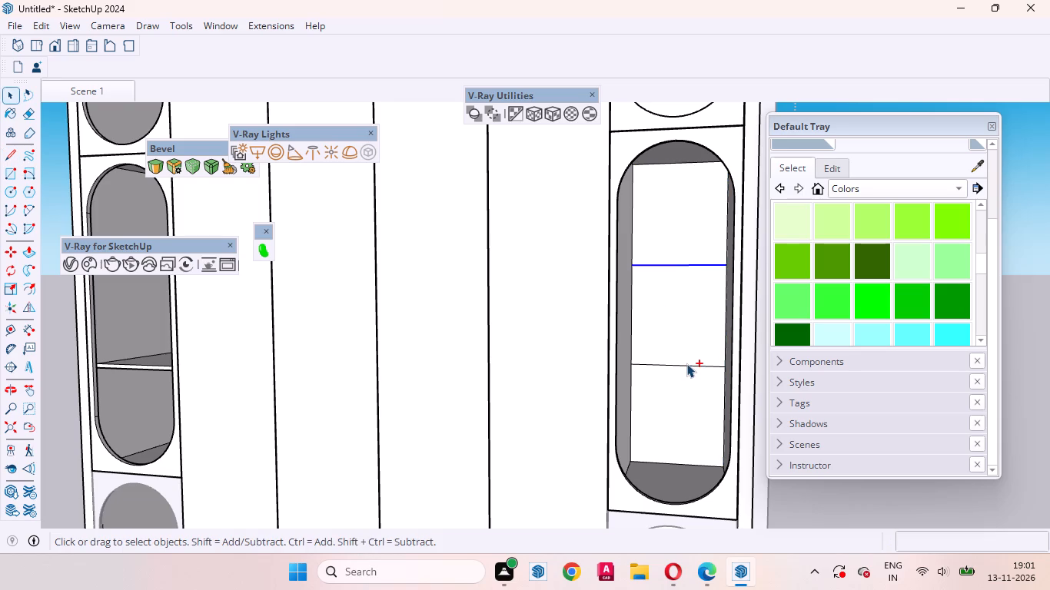
ctrl+click(686, 363)
shift+click(687, 339)
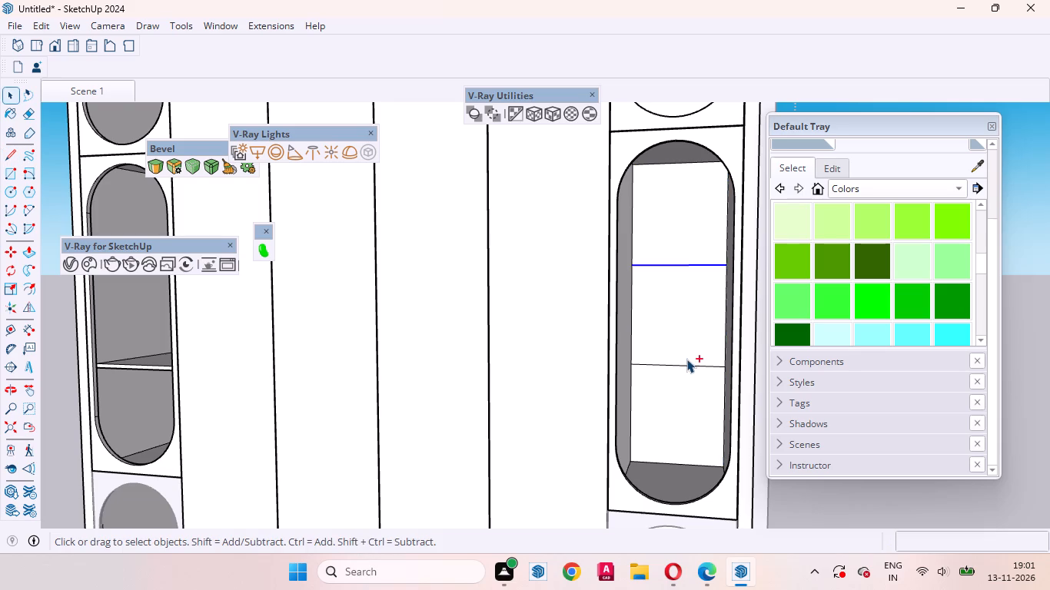
ctrl+click(686, 366)
key(m)
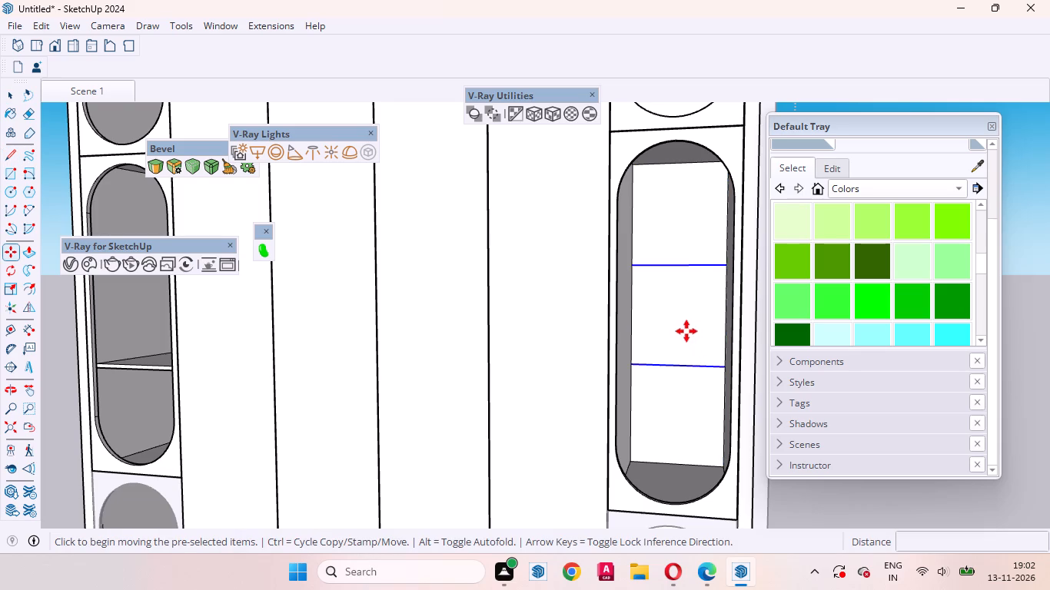
click(680, 293)
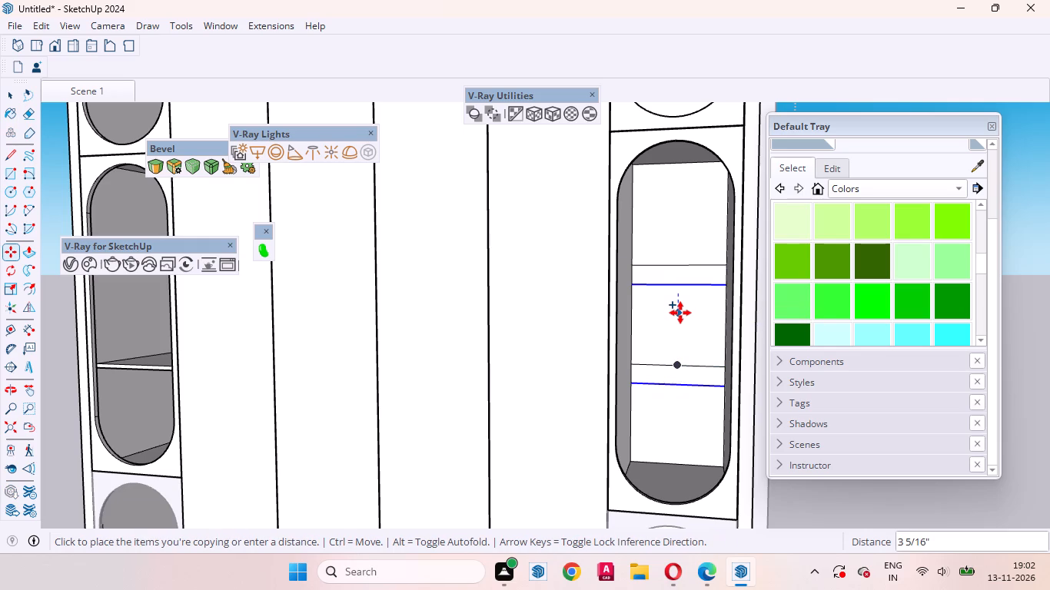
key(1)
key(BackSpace)
key(9)
text(mm)
key(Return)
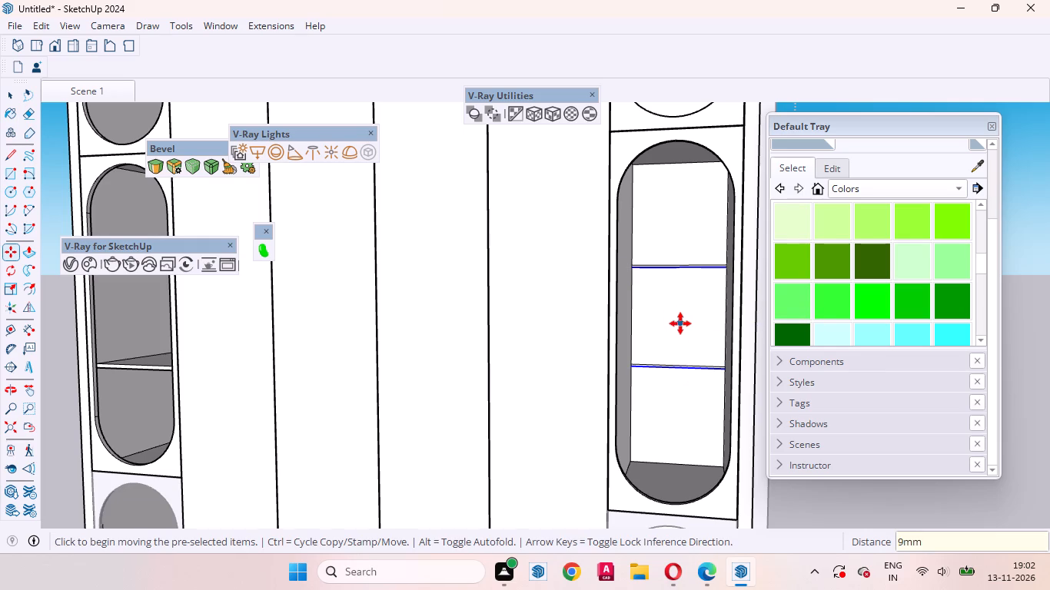
Copy the two lowered lines 18 mm vertically upward, one above each original division line.
click(680, 324)
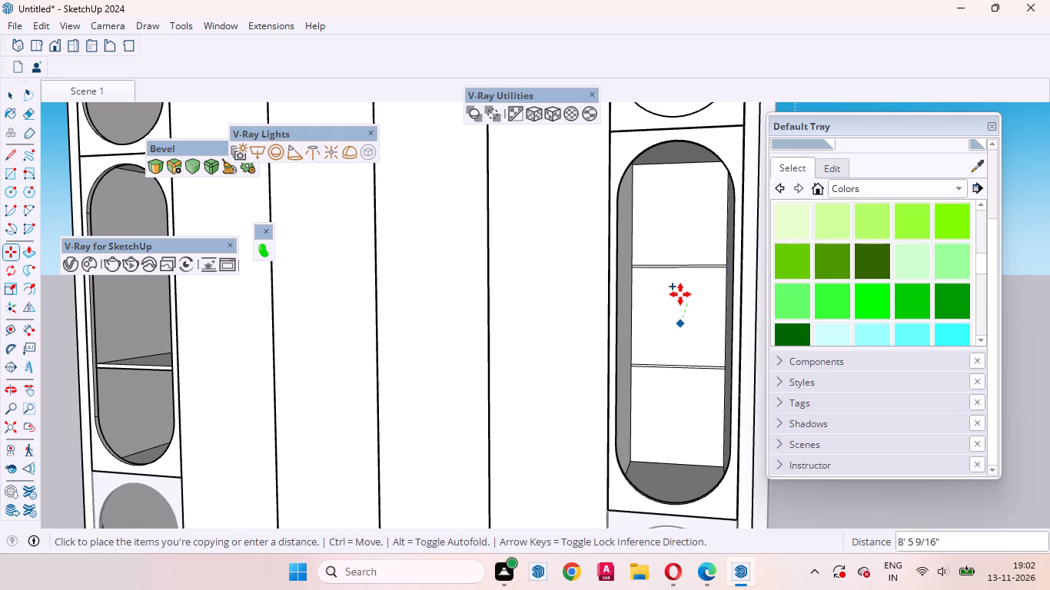
key(Up)
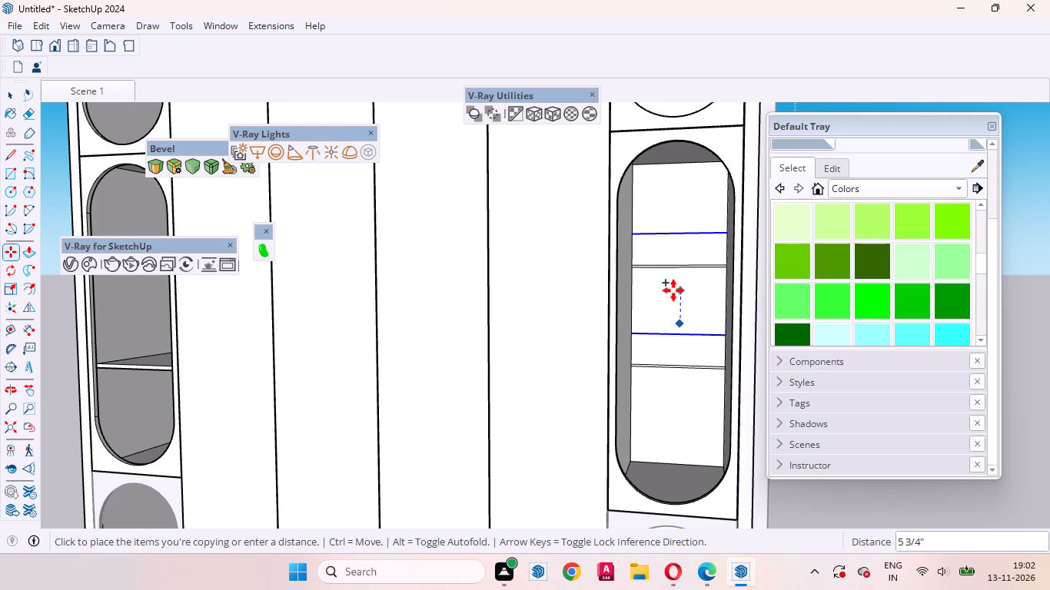
key(1)
text(8mm)
key(Return)
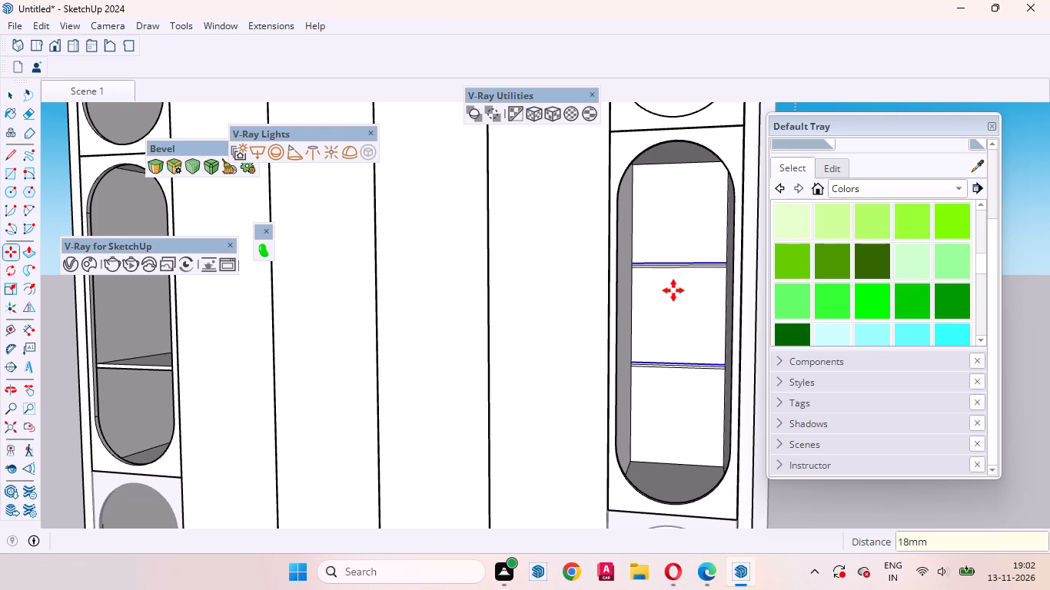
Erase the two original division lines lying between the 18 mm line pairs on the right tall opening's back face.
key(space)
scroll(682, 260, up, 11)
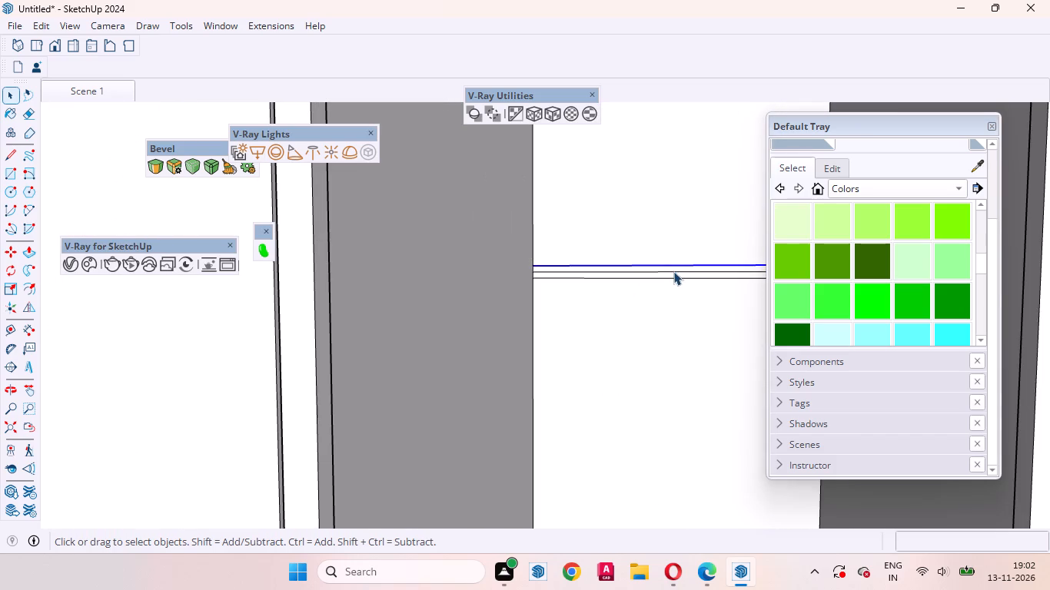
click(673, 271)
right_click(673, 272)
click(695, 295)
scroll(652, 248, down, 3)
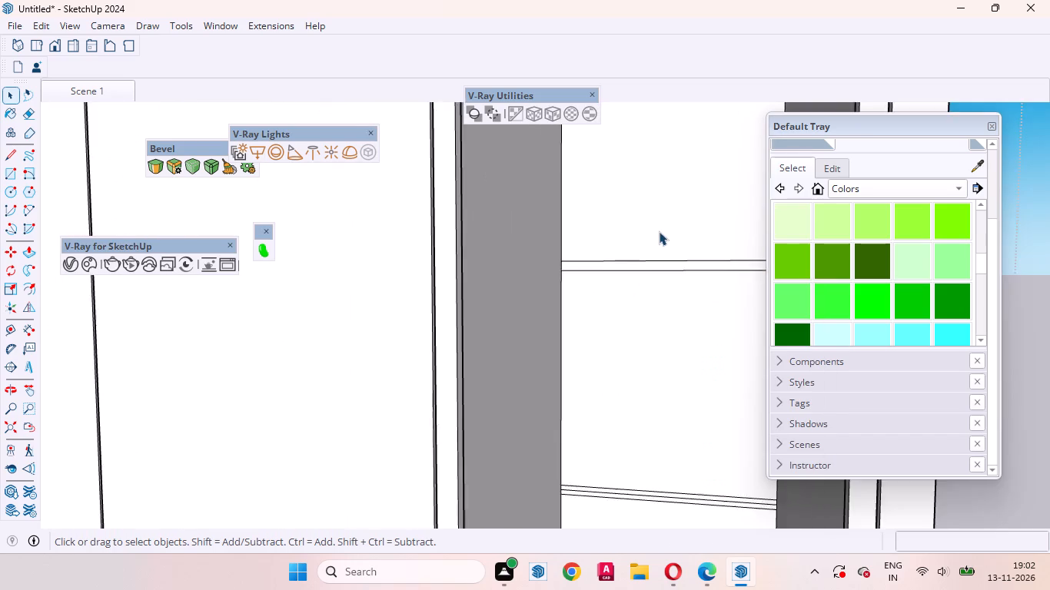
scroll(659, 231, down, 4)
scroll(633, 439, up, 10)
click(588, 376)
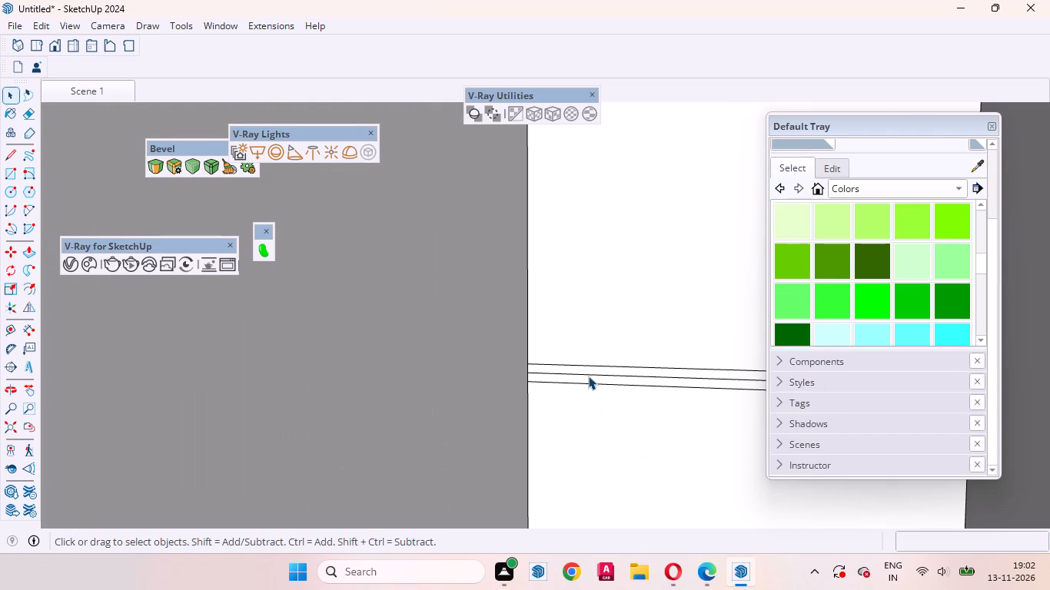
right_click(588, 376)
click(625, 131)
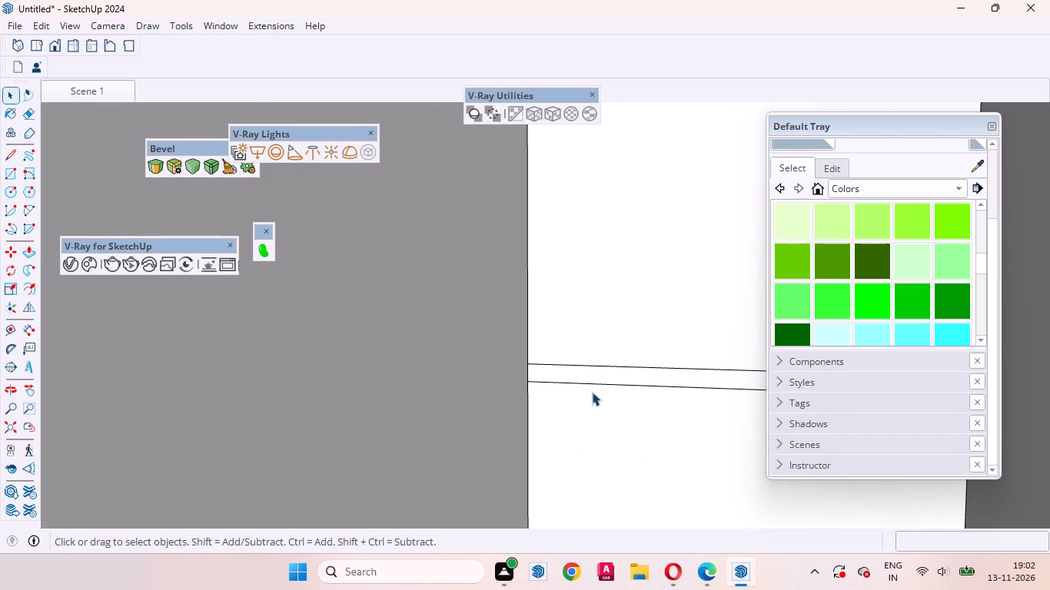
Push/Pull the lower 18 mm strip in the right tall opening forward by 580 mm to form a shelf.
click(595, 376)
key(p)
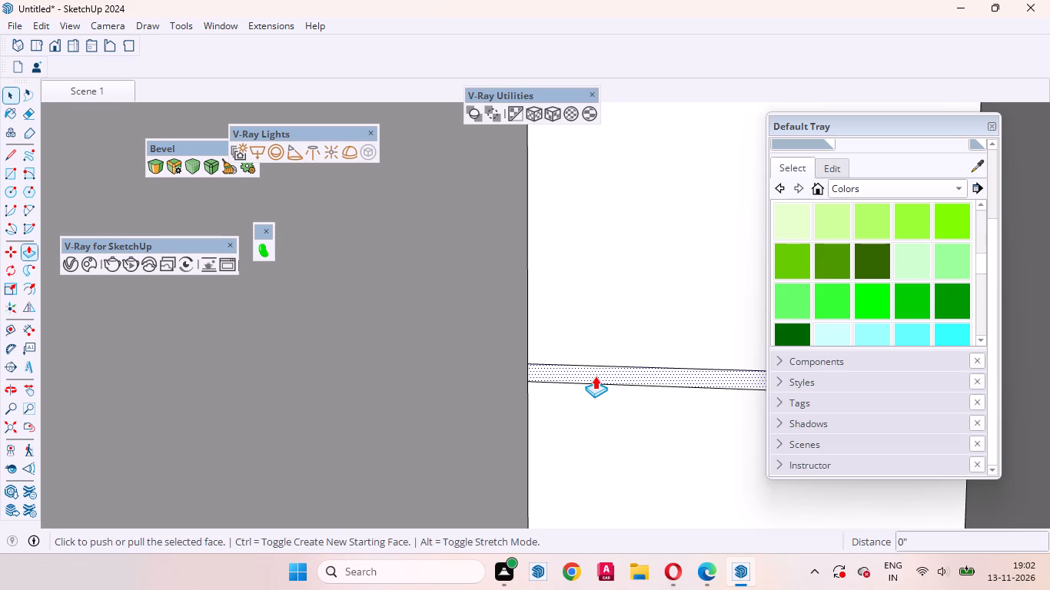
click(595, 376)
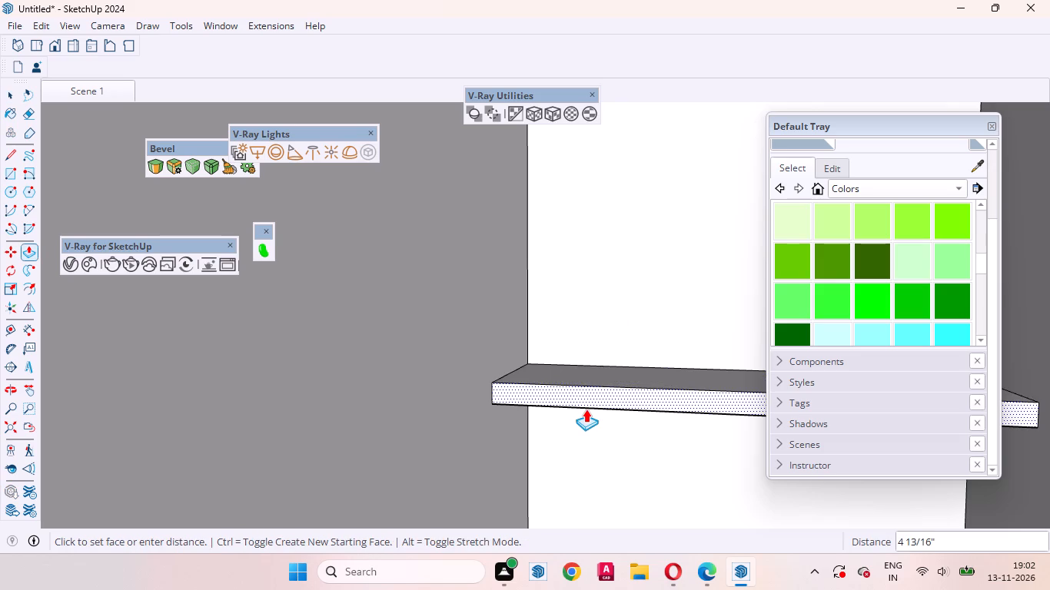
text(580mm)
key(Return)
Push/Pull the upper 18 mm strip in the right tall opening forward by 560 mm to form the second shelf.
scroll(606, 440, down, 15)
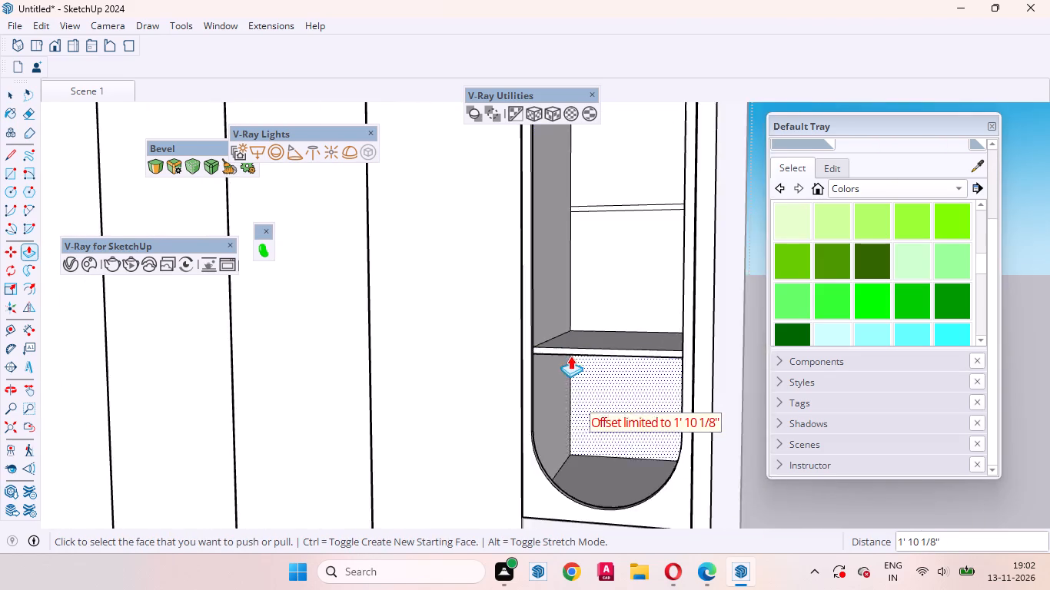
scroll(570, 356, up, 4)
middle_drag(580, 338, 330, 508)
scroll(499, 347, up, 8)
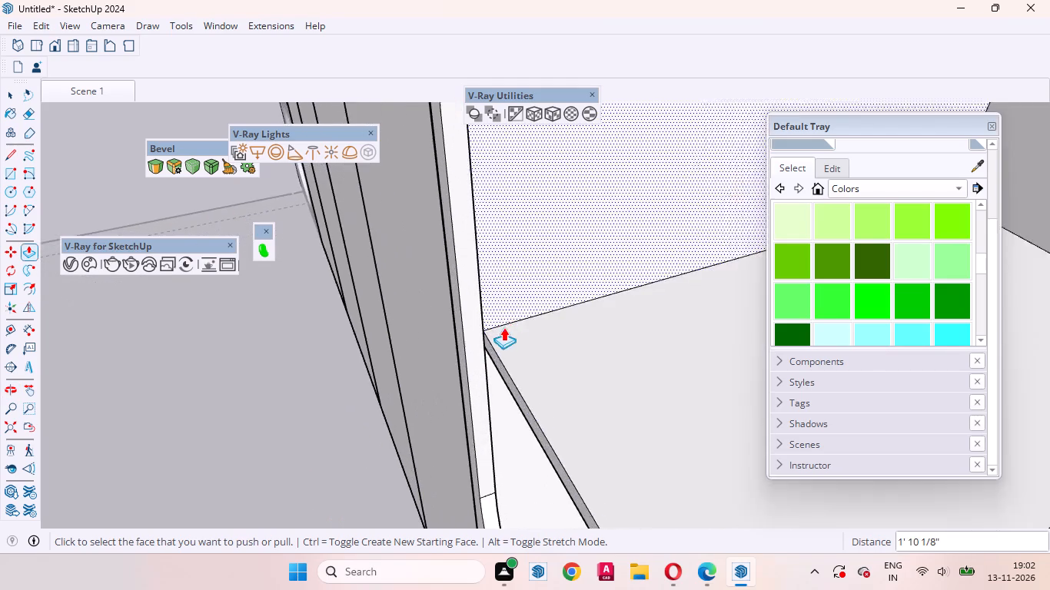
scroll(503, 327, up, 6)
scroll(563, 373, down, 14)
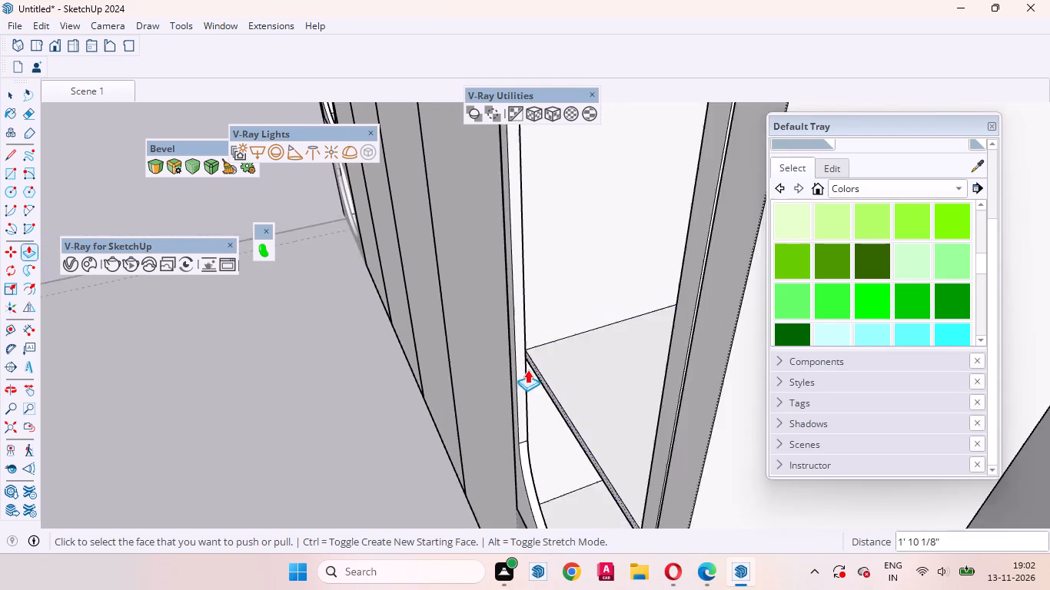
scroll(527, 370, down, 5)
middle_drag(508, 394, 656, 317)
scroll(475, 388, down, 9)
scroll(606, 259, up, 6)
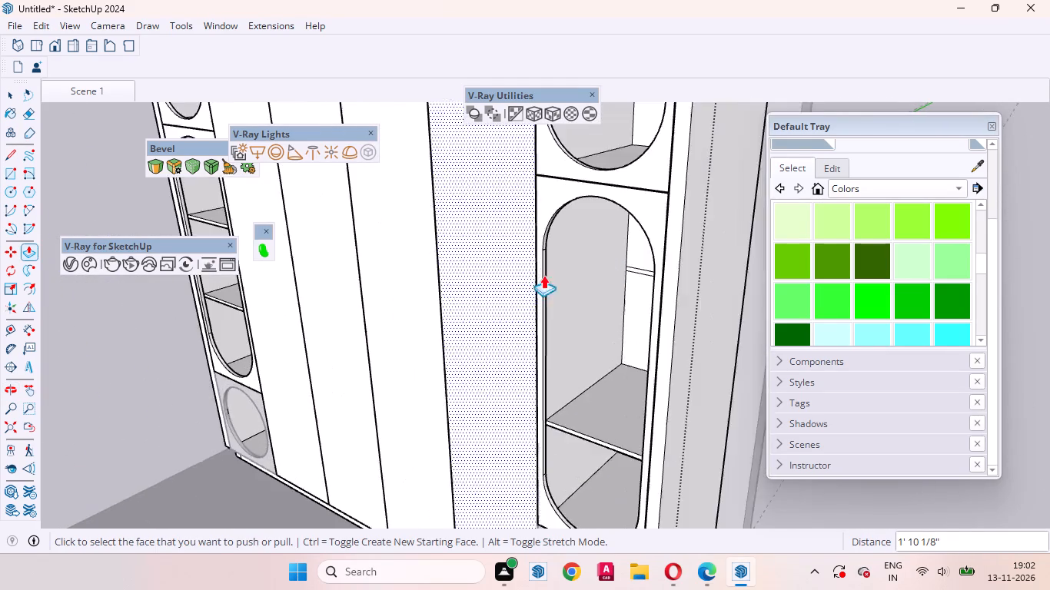
scroll(543, 275, up, 12)
click(666, 273)
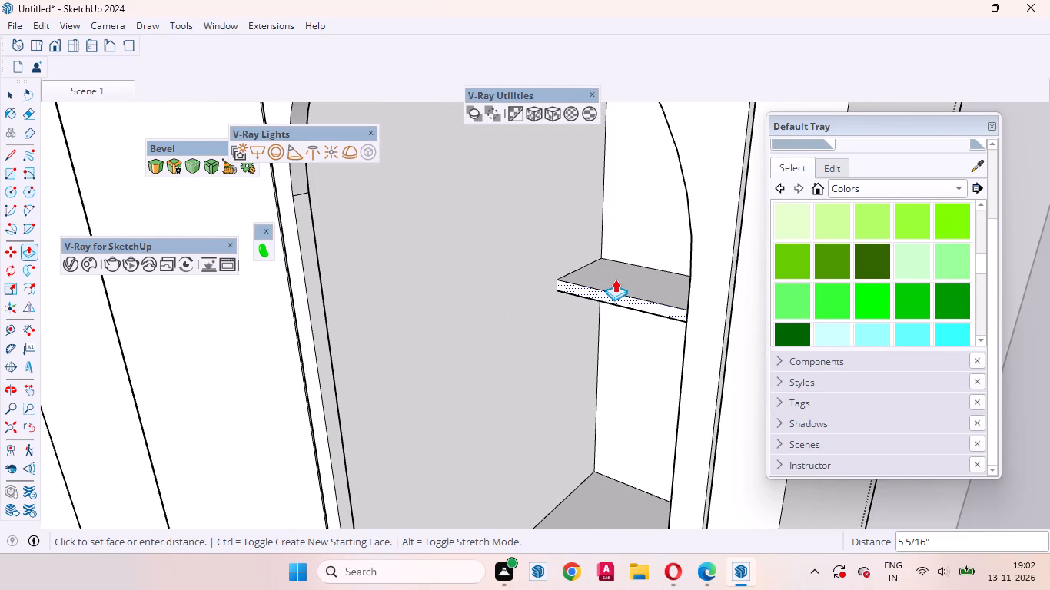
text(560mm)
key(Return)
Push the lower shelf's front face back 20 mm from the right tall opening's front.
scroll(627, 217, down, 3)
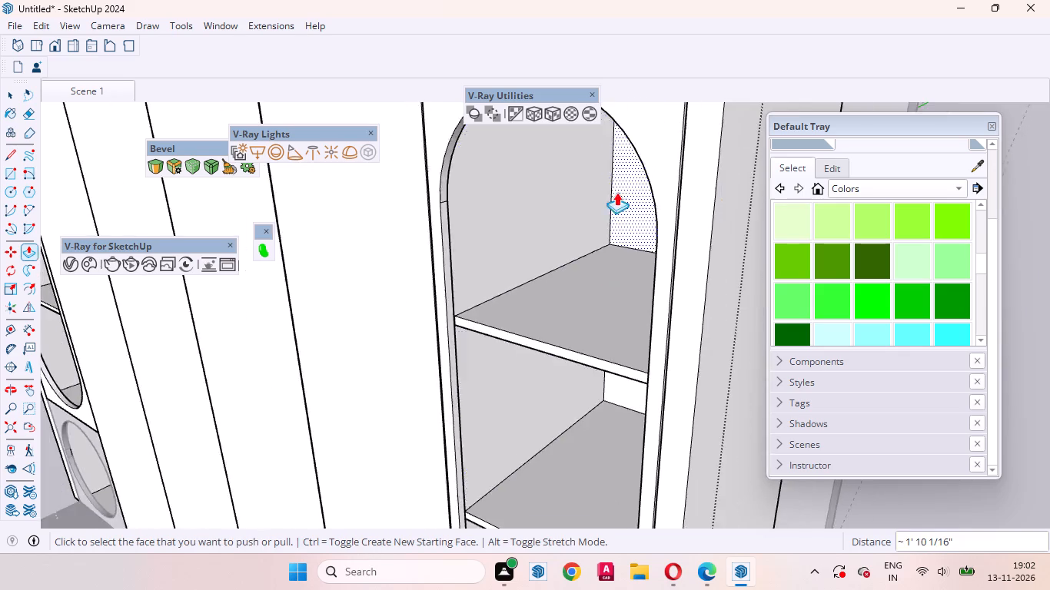
scroll(616, 192, down, 4)
scroll(502, 282, up, 9)
middle_drag(503, 272, 590, 176)
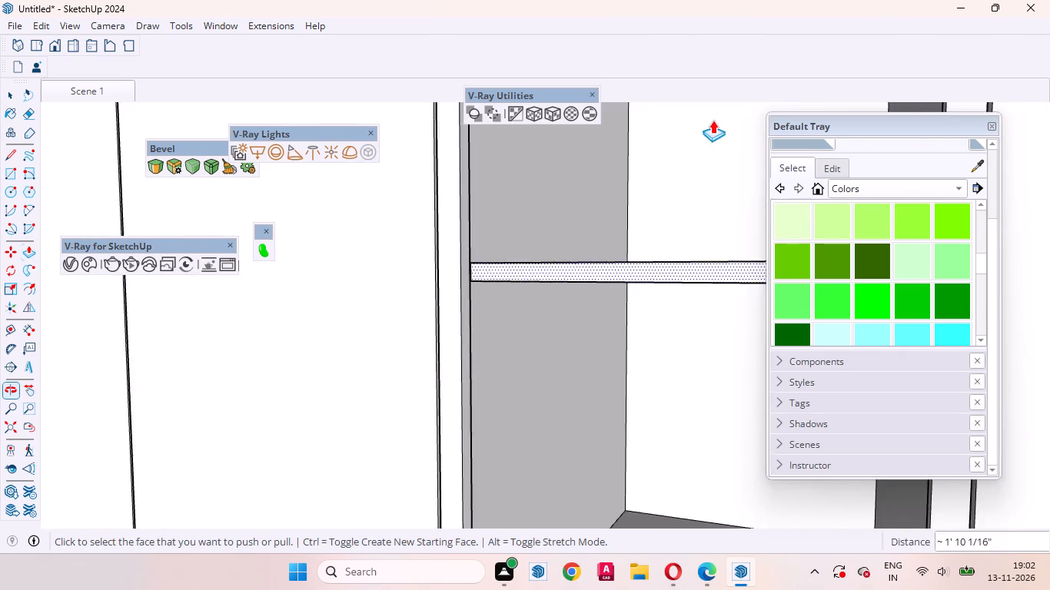
scroll(713, 120, down, 8)
scroll(619, 389, up, 5)
middle_drag(606, 439, 552, 477)
scroll(548, 462, up, 5)
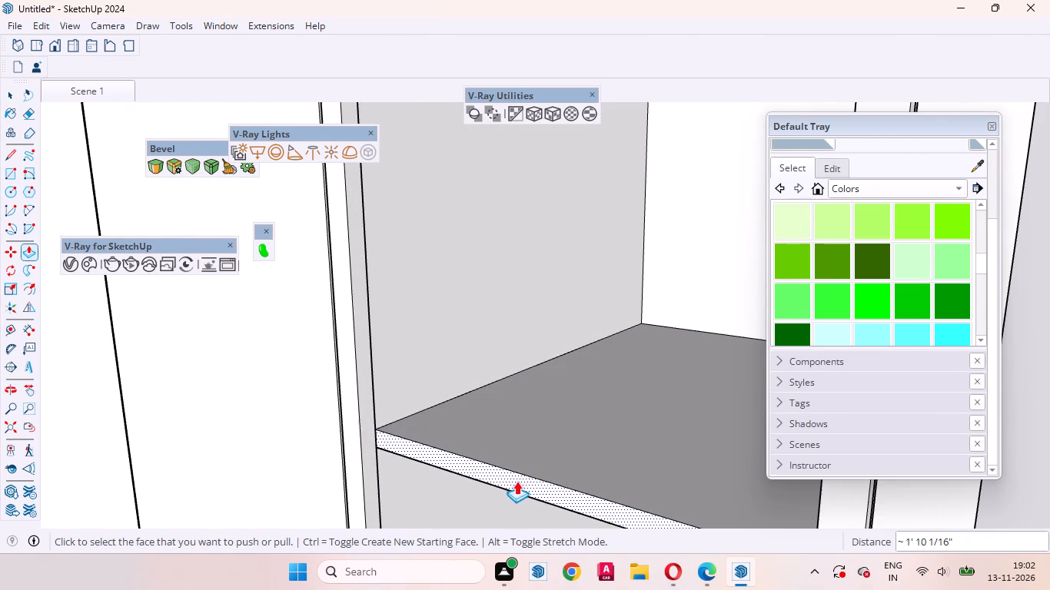
click(514, 481)
key(2)
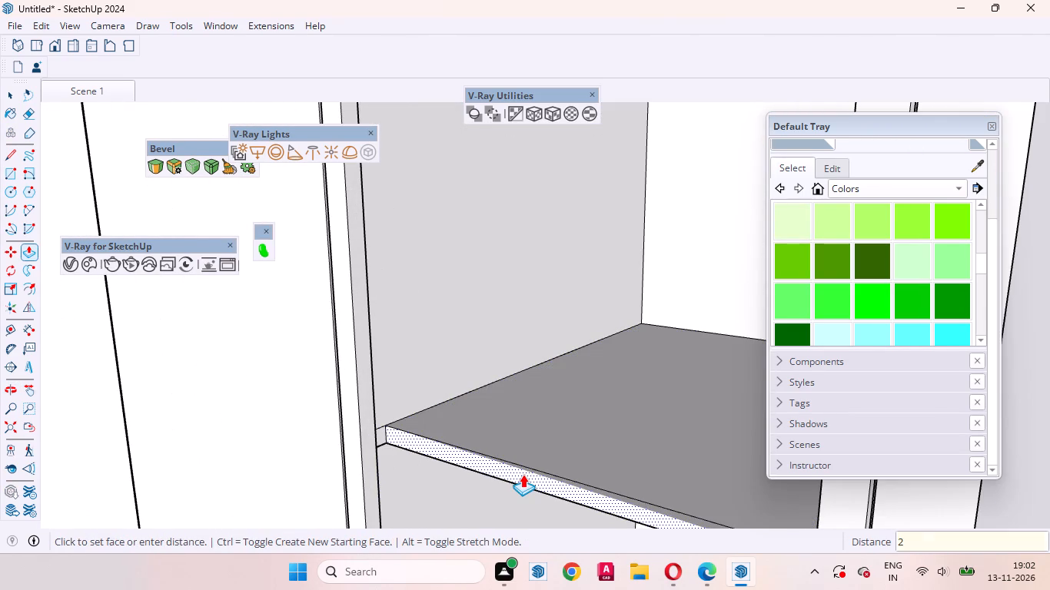
key(0)
text(mm)
key(Return)
Erase the two leftover short edges on the side panel in front of the right column's lower shelf.
key(space)
scroll(378, 427, up, 8)
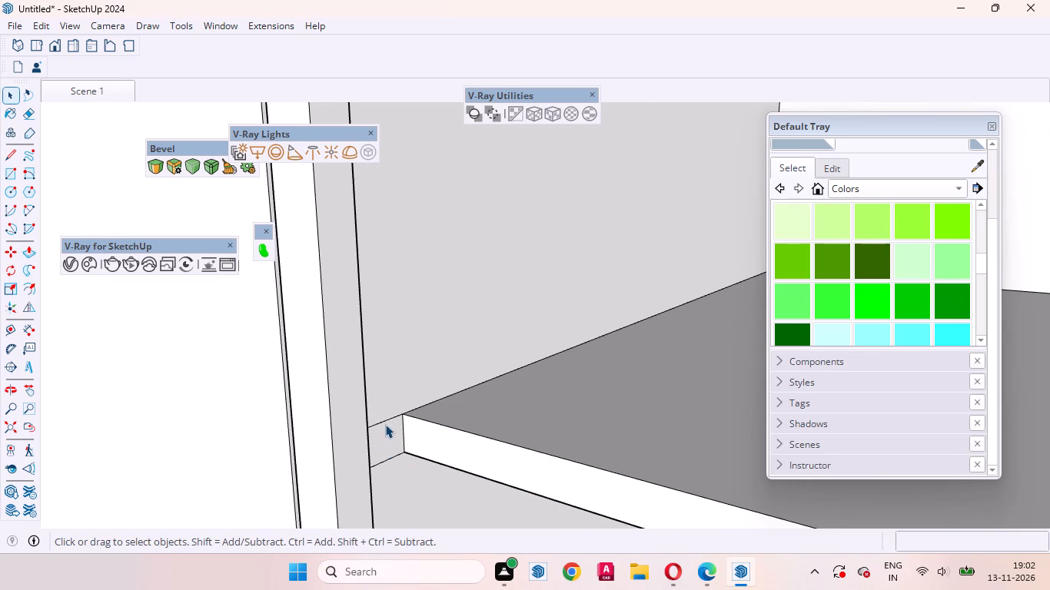
click(384, 423)
right_click(384, 423)
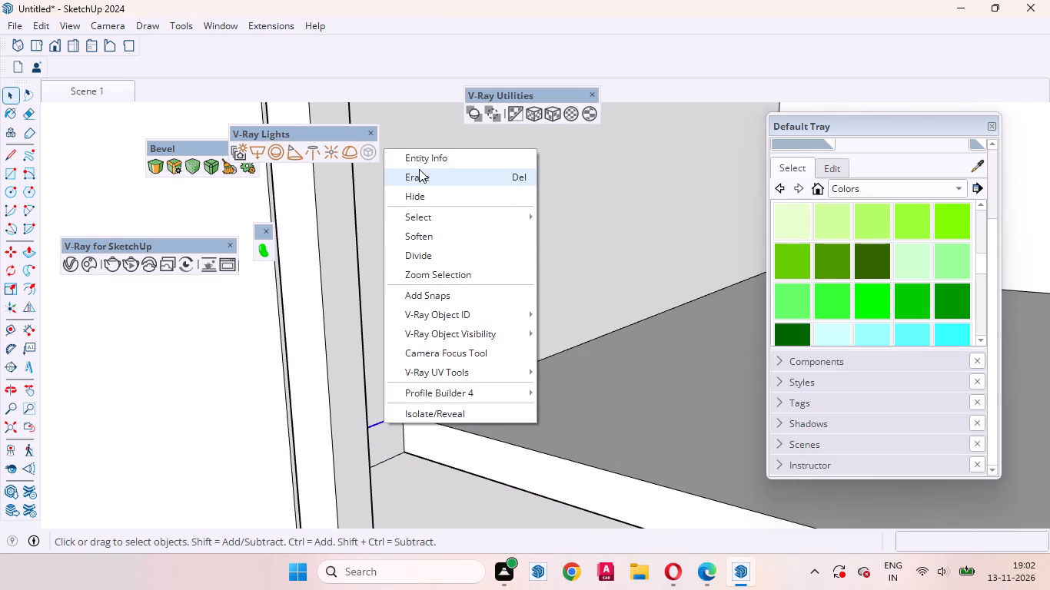
click(419, 177)
scroll(474, 296, down, 6)
scroll(427, 353, up, 3)
click(429, 387)
right_click(429, 387)
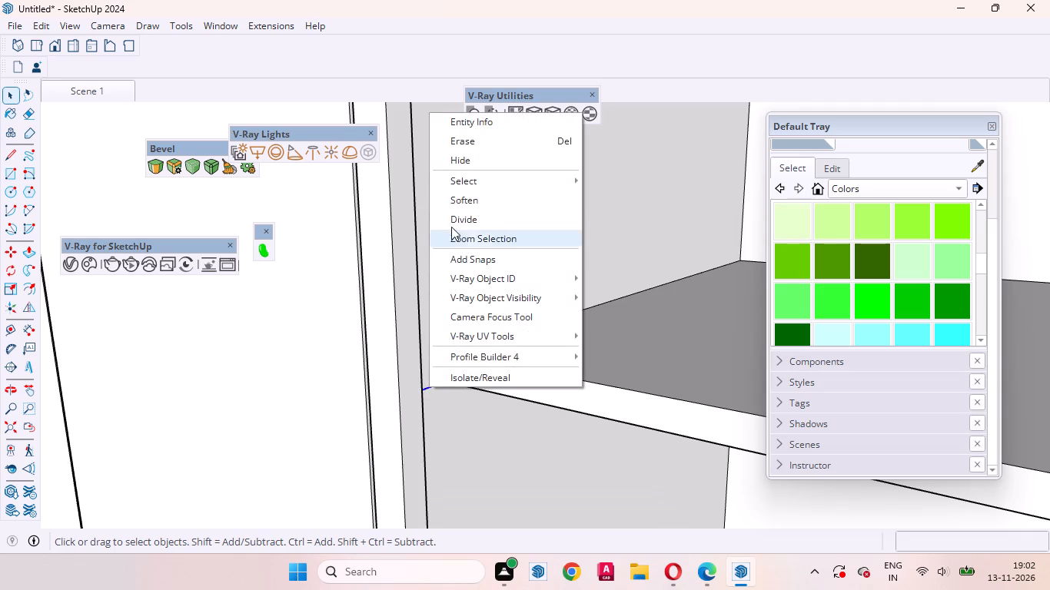
click(463, 144)
Push the upper shelf's front face in the right tall opening back about 11/16", level with the lower shelf's front.
scroll(469, 414, down, 17)
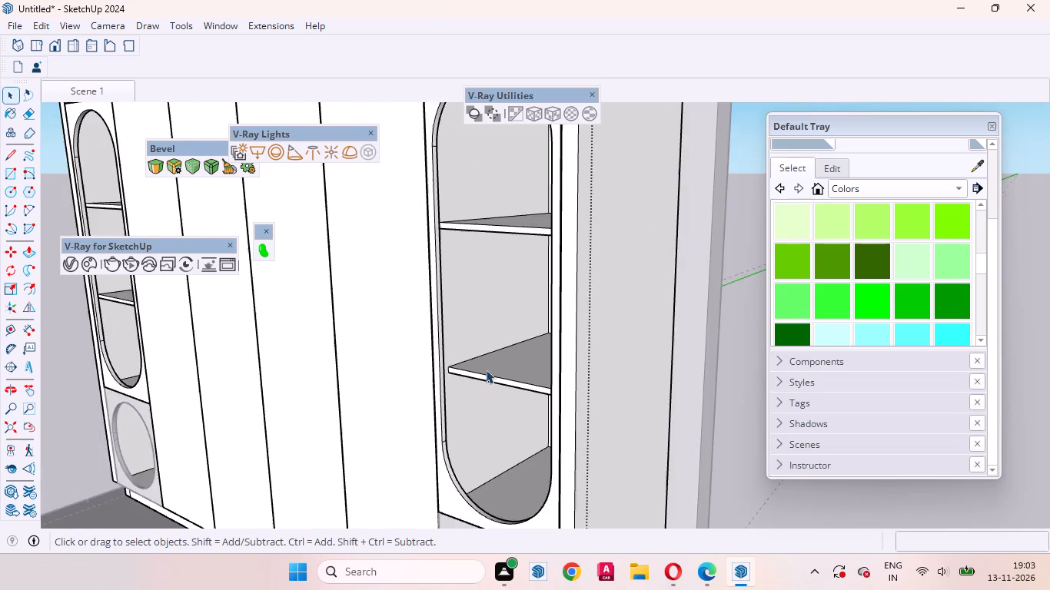
scroll(486, 370, down, 5)
scroll(470, 259, up, 3)
middle_drag(487, 372, 387, 435)
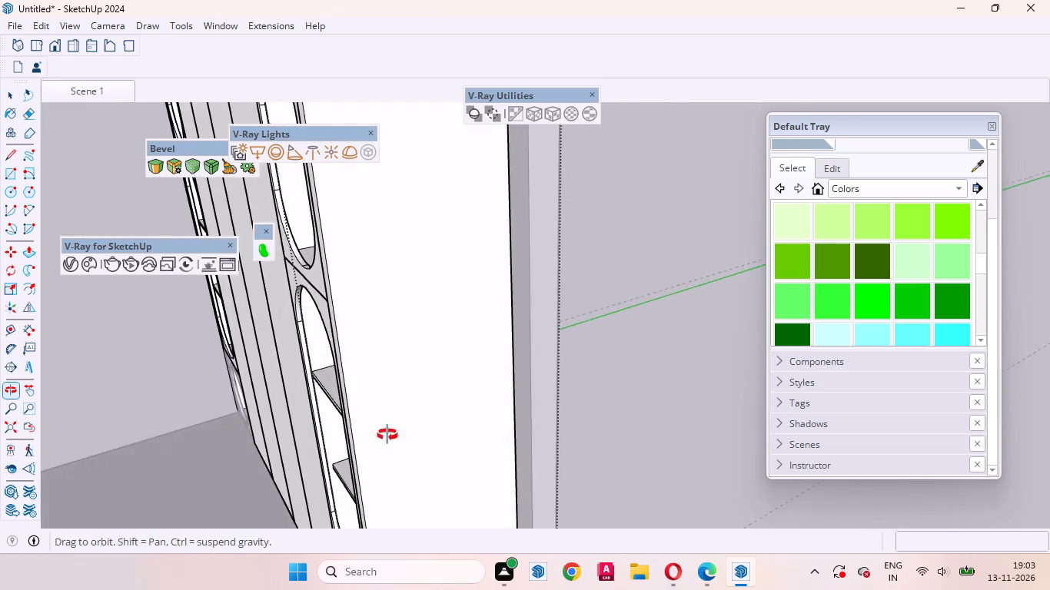
middle_drag(387, 435, 375, 430)
scroll(329, 436, up, 9)
scroll(324, 265, down, 4)
scroll(331, 298, up, 1)
scroll(338, 317, down, 1)
scroll(301, 356, up, 7)
click(347, 295)
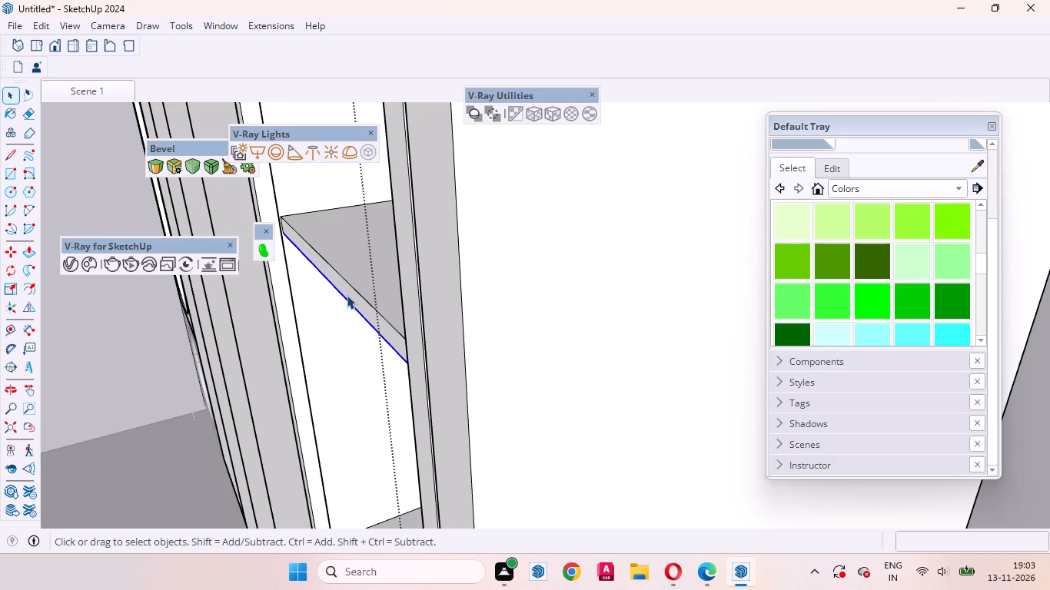
click(349, 293)
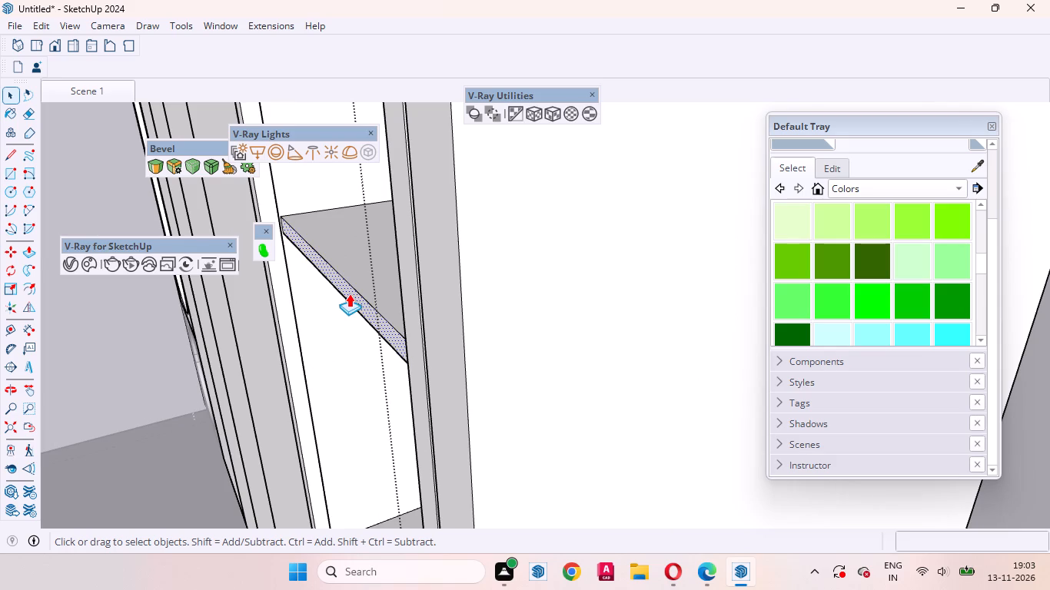
key(p)
click(349, 293)
scroll(357, 321, down, 4)
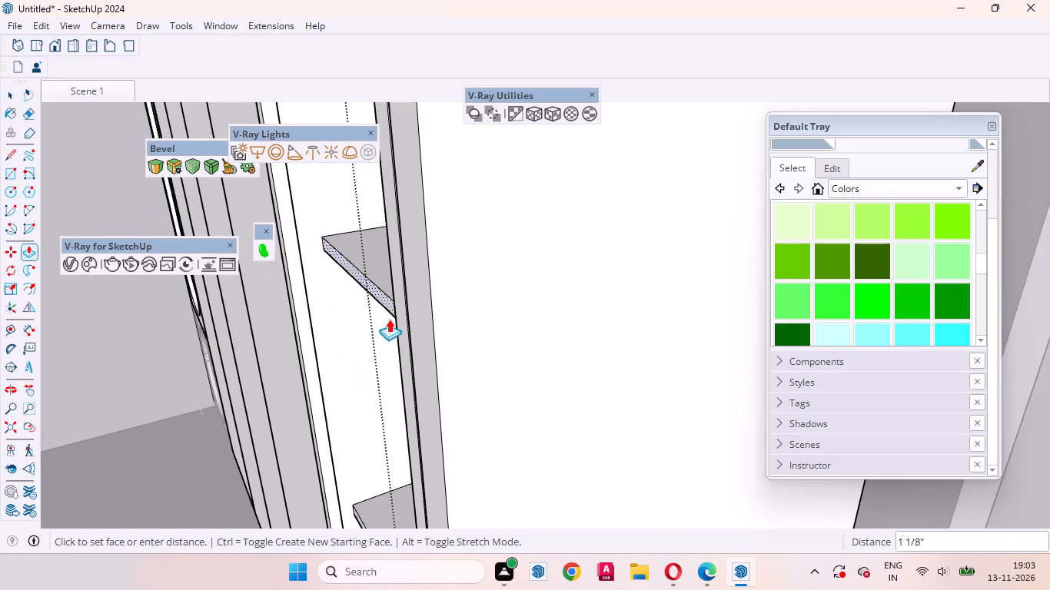
scroll(388, 319, up, 1)
scroll(389, 319, down, 1)
middle_drag(380, 349, 520, 265)
scroll(519, 265, down, 4)
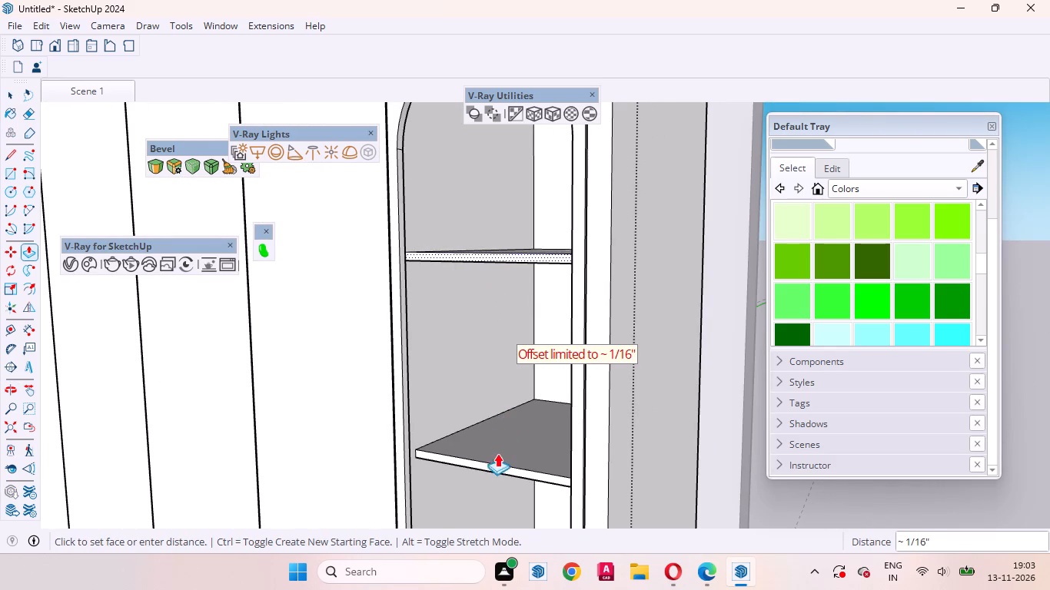
click(505, 469)
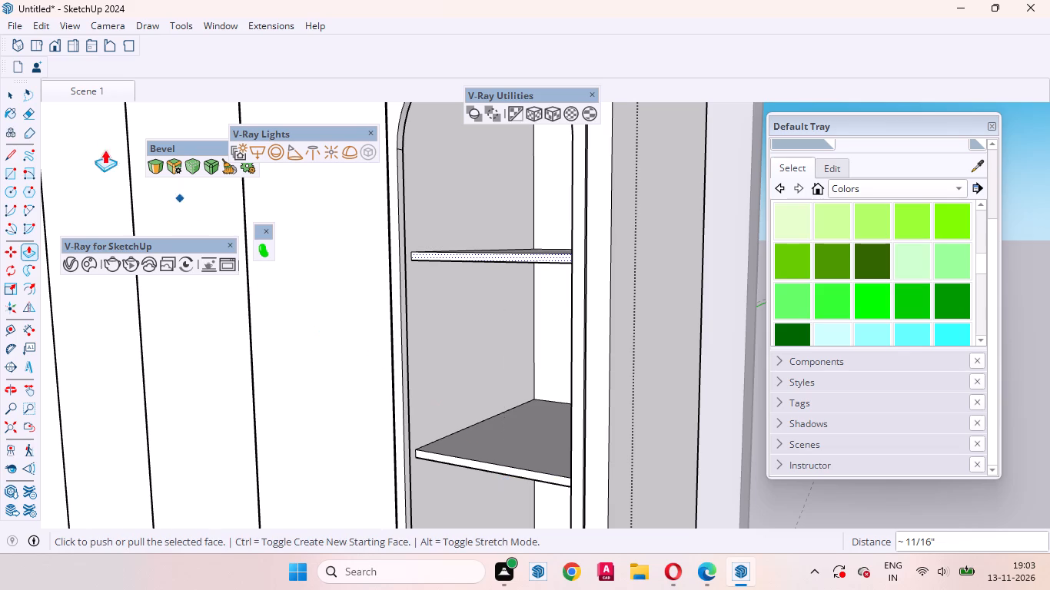
click(12, 90)
Draw a horizontal line across the back face of the left column's top opening, from the midpoint of its vertical edge.
scroll(551, 402, down, 13)
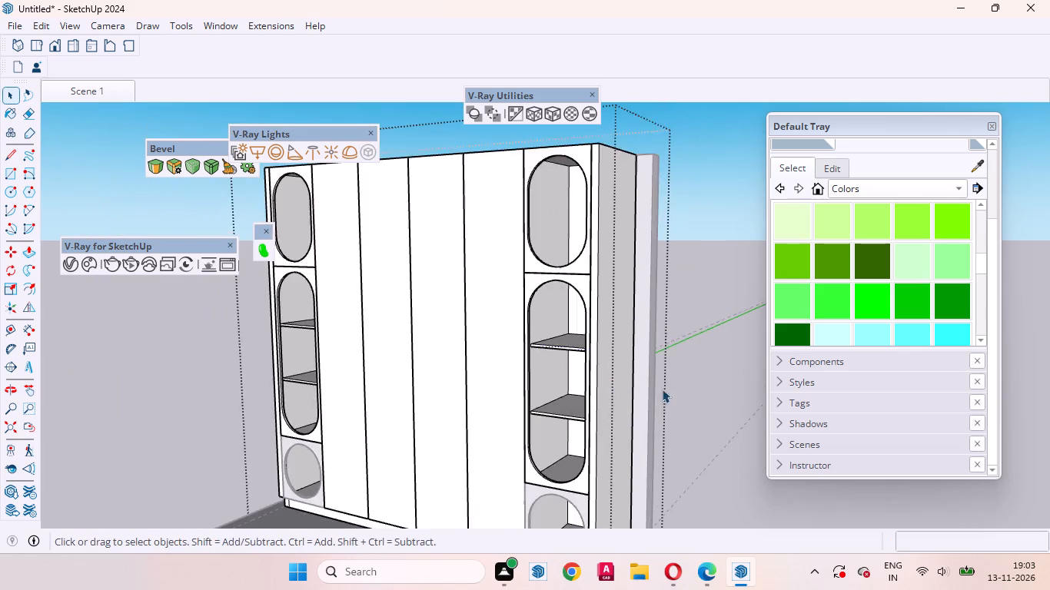
middle_drag(581, 394, 877, 450)
scroll(361, 388, down, 4)
middle_drag(520, 386, 426, 343)
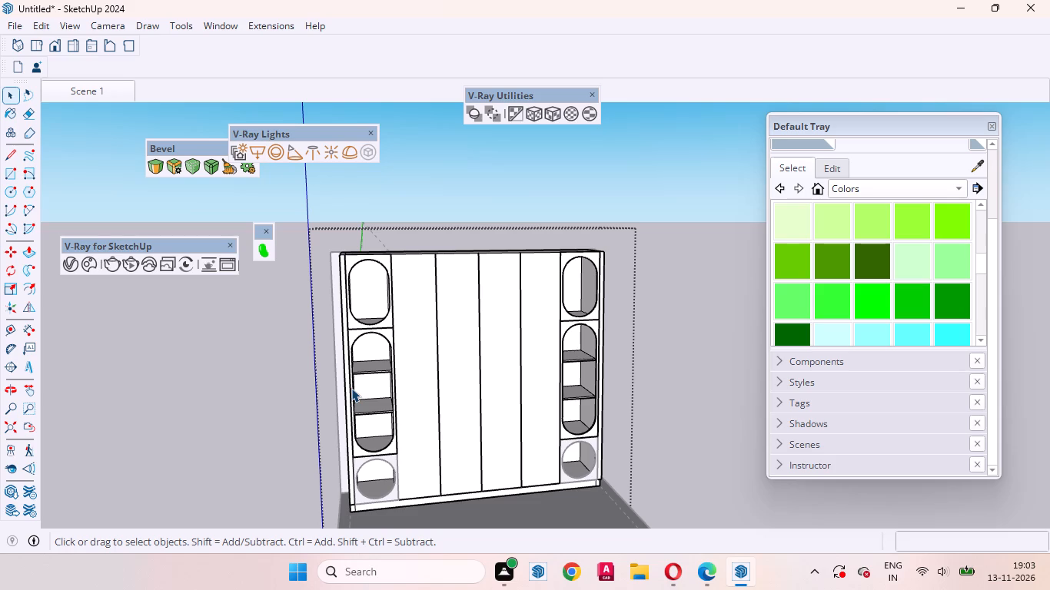
scroll(297, 371, down, 3)
scroll(370, 326, up, 3)
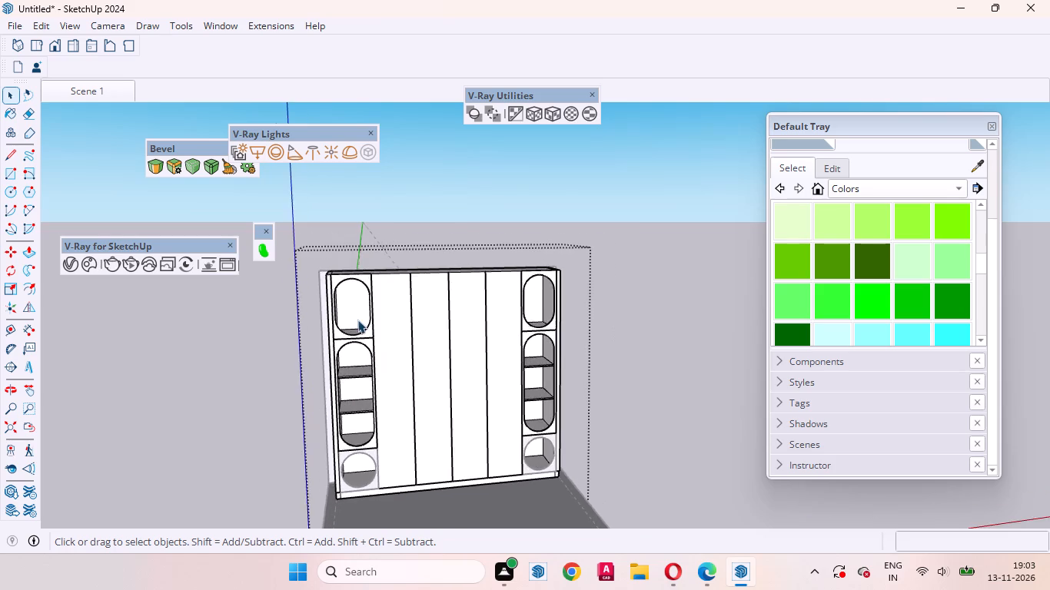
scroll(357, 320, up, 3)
middle_drag(356, 317, 403, 293)
scroll(356, 292, up, 7)
click(361, 290)
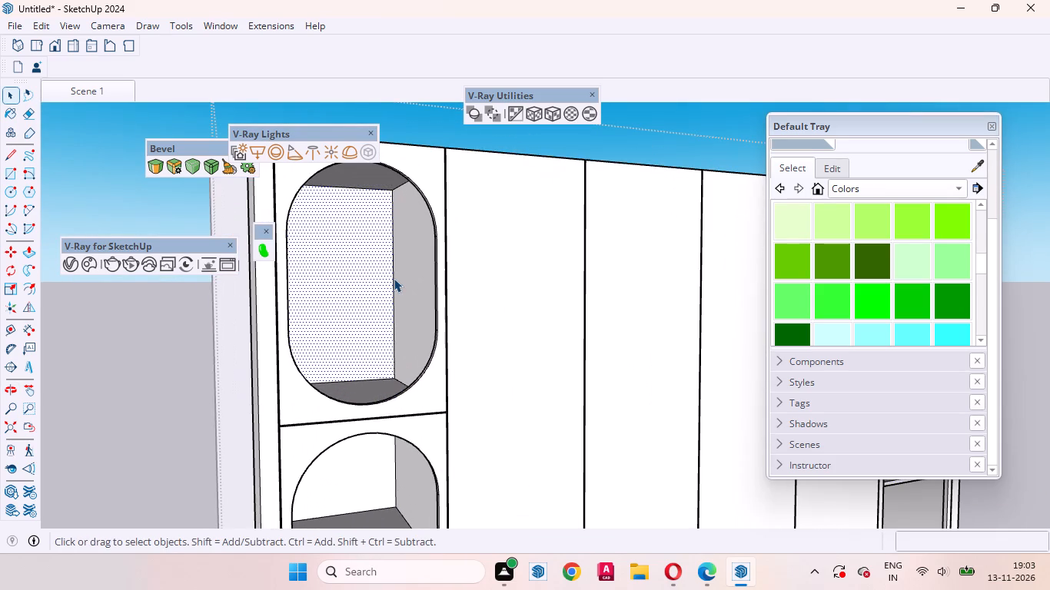
click(394, 278)
key(l)
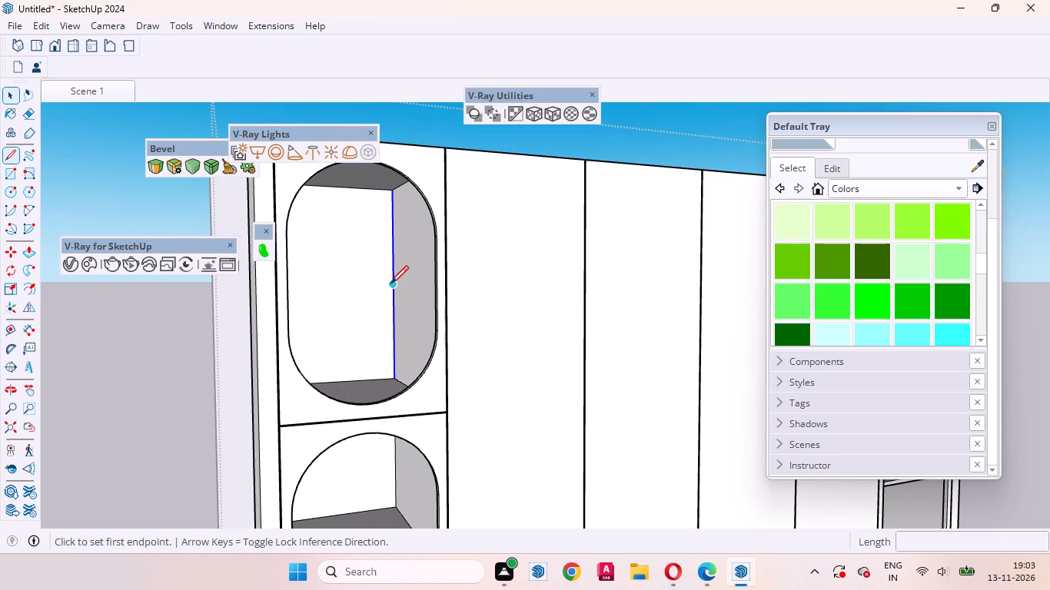
click(392, 283)
middle_drag(364, 290, 293, 305)
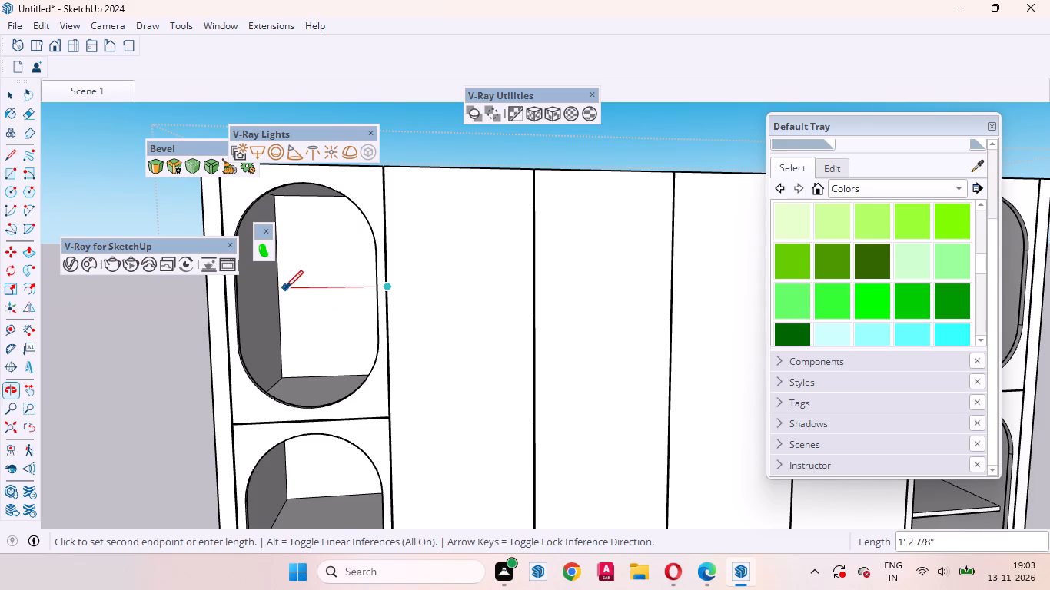
click(273, 282)
Copy the back-face line in the left column's top opening 9 mm down, and copy that new line 18 mm up.
key(space)
middle_drag(319, 310, 360, 313)
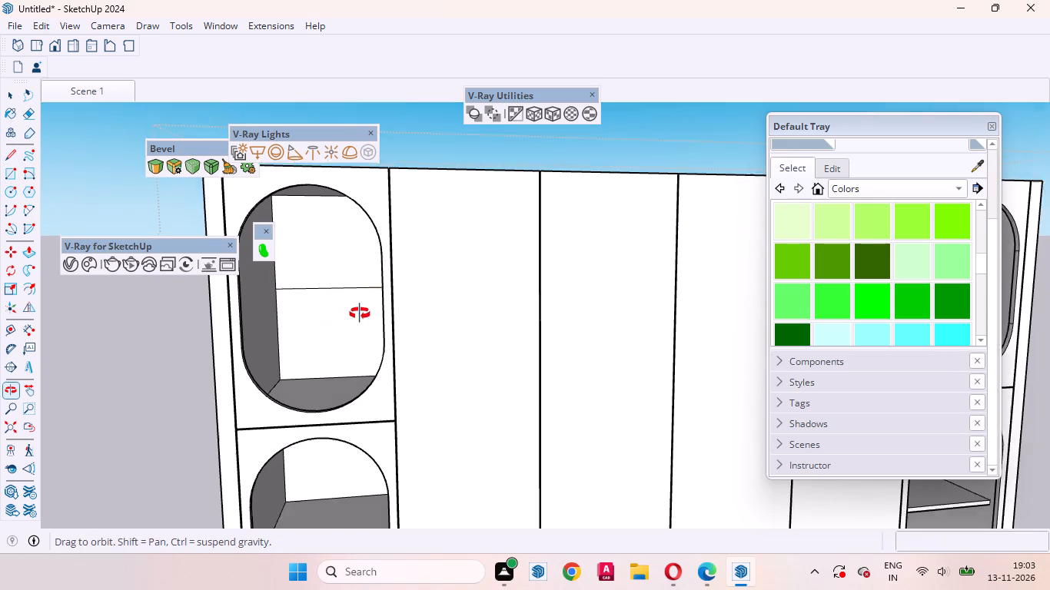
middle_drag(360, 313, 361, 313)
click(345, 290)
key(m)
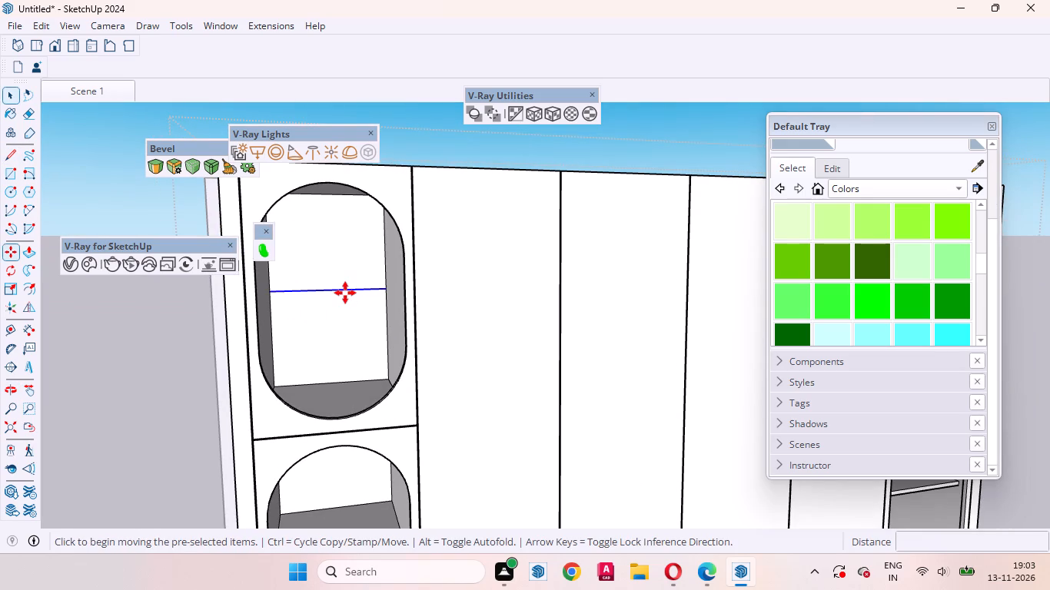
click(345, 293)
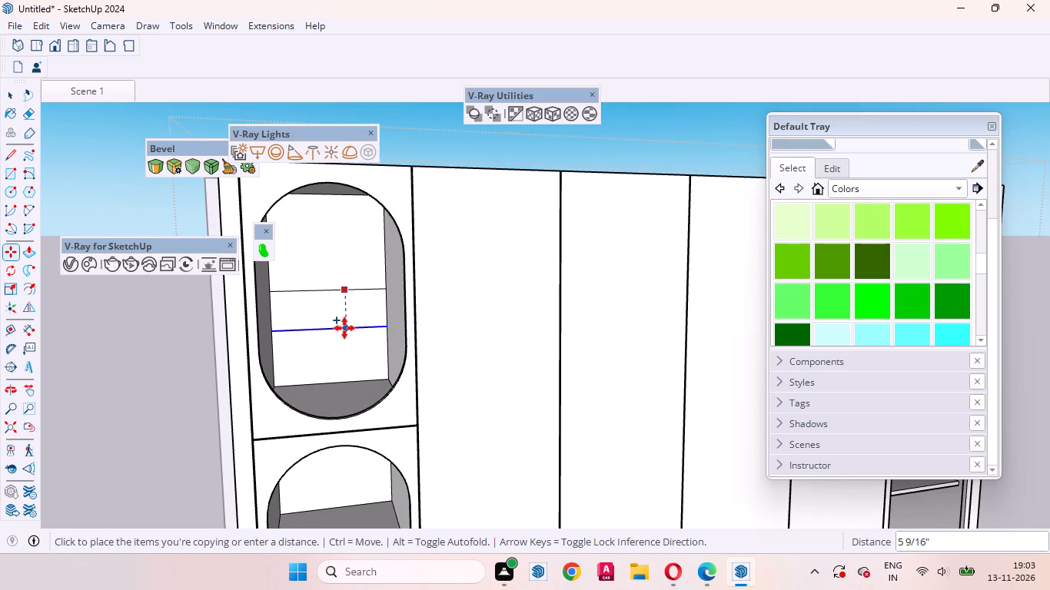
text(9mm)
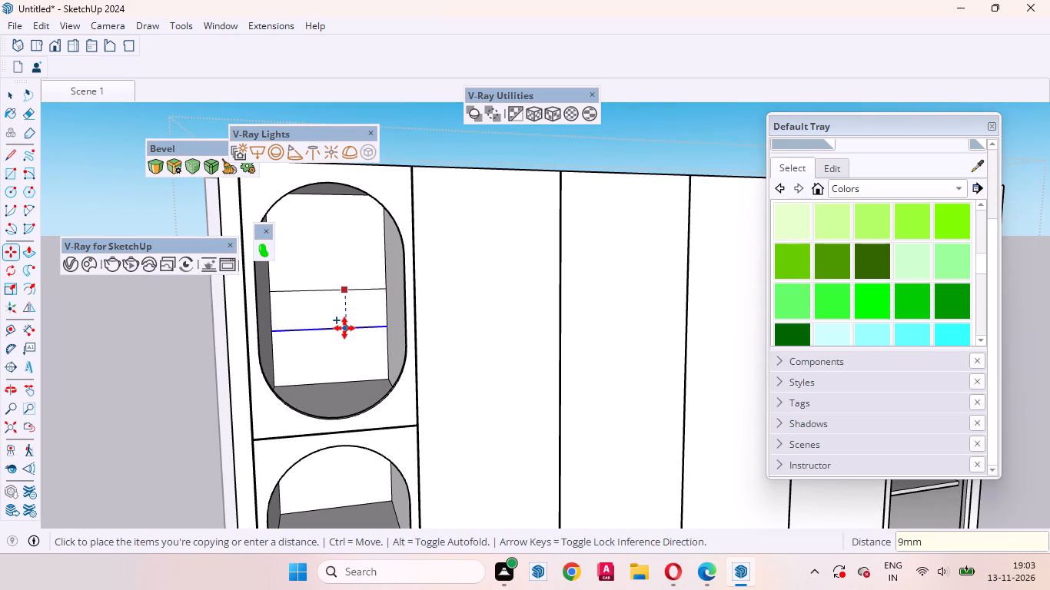
key(Return)
click(344, 340)
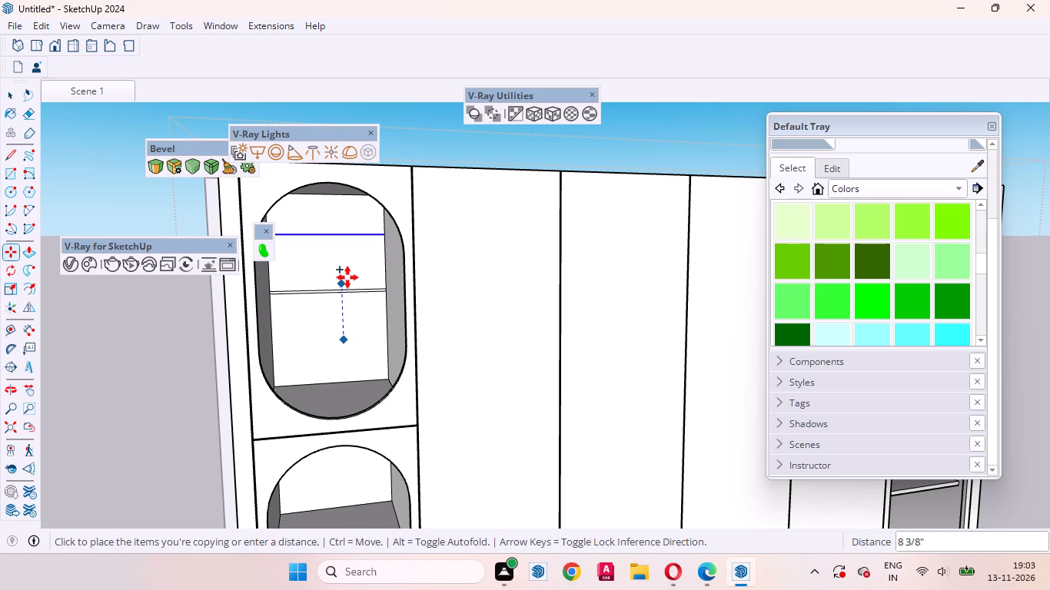
text(18mm)
key(Return)
key(space)
Erase the original middle line between the two copies on the left top opening's back face.
scroll(324, 293, up, 7)
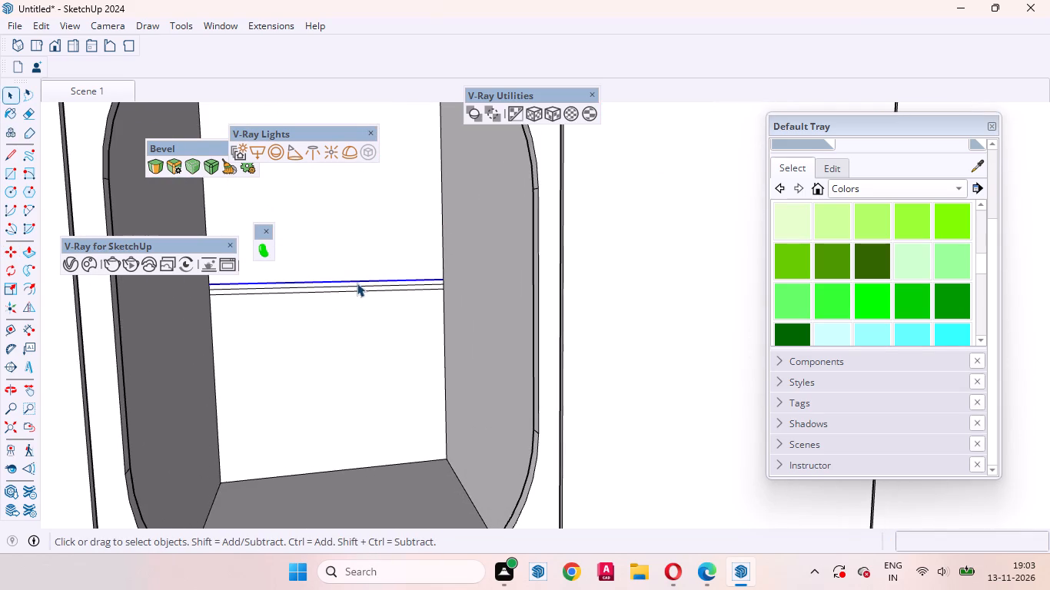
click(357, 285)
key(Delete)
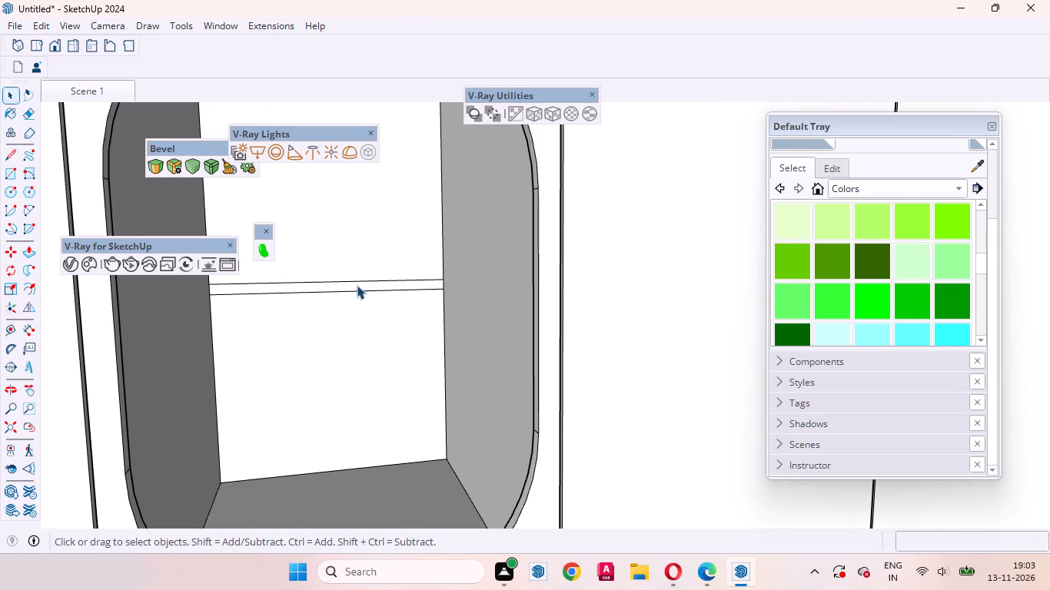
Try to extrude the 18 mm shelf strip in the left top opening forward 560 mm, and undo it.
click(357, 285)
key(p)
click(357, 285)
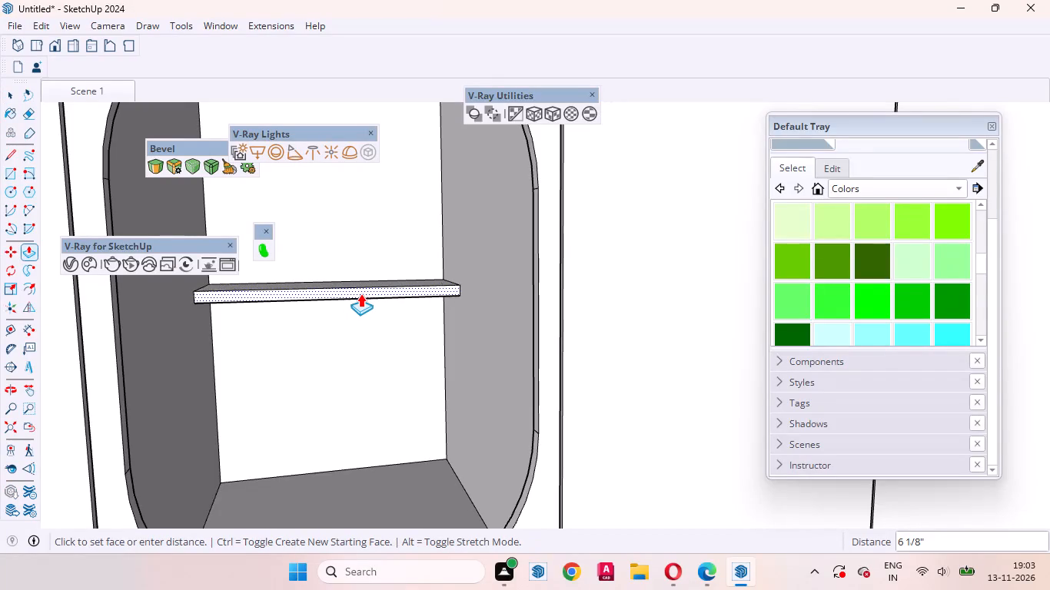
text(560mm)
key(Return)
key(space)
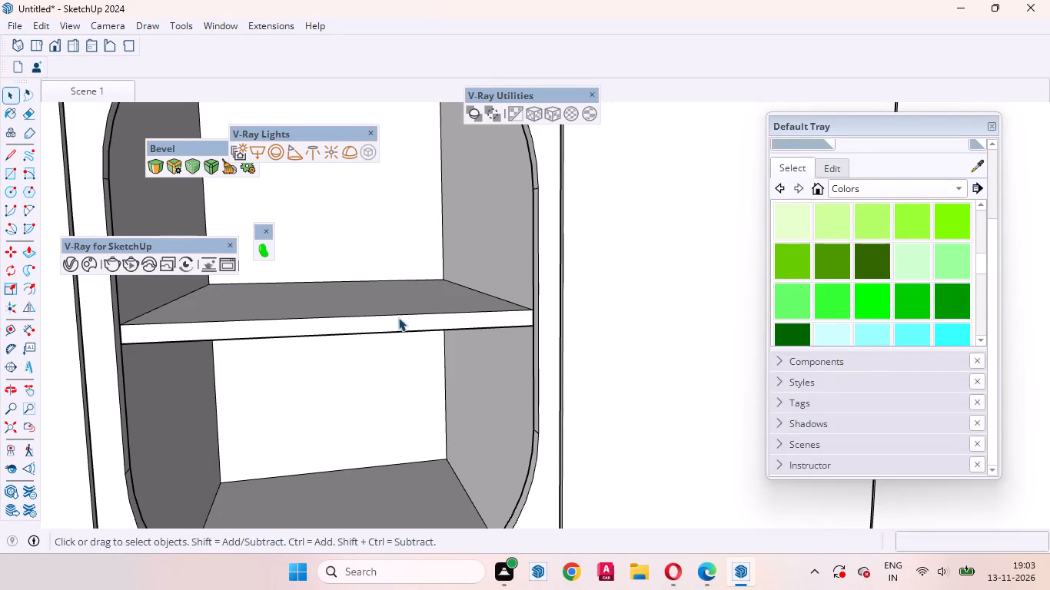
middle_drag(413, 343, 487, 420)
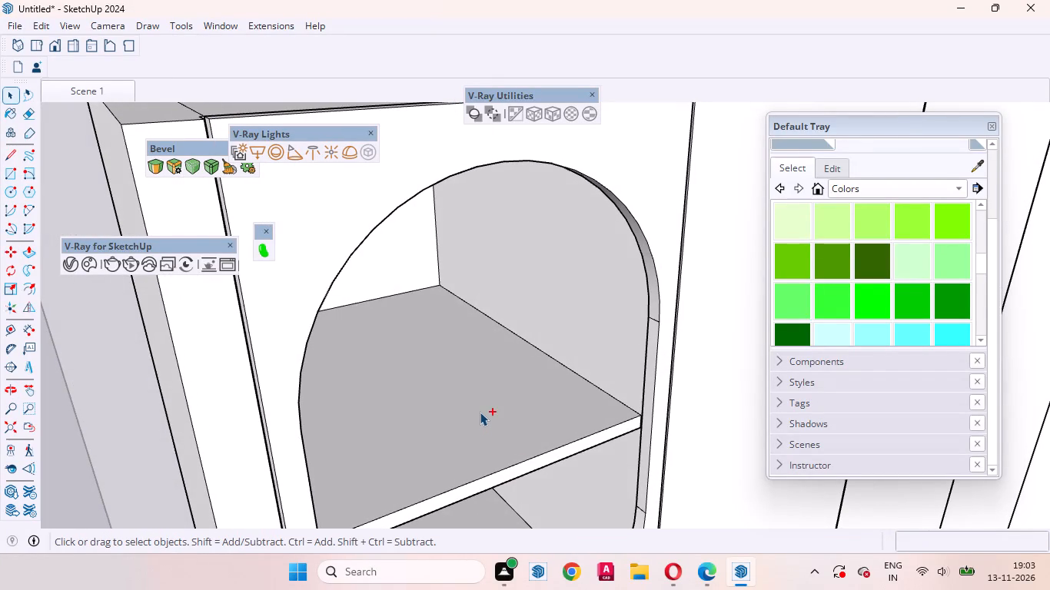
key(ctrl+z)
Extrude the 18 mm strip on the left top opening's back face forward 540 mm as a shelf.
middle_drag(469, 391, 450, 350)
scroll(428, 323, up, 6)
click(460, 365)
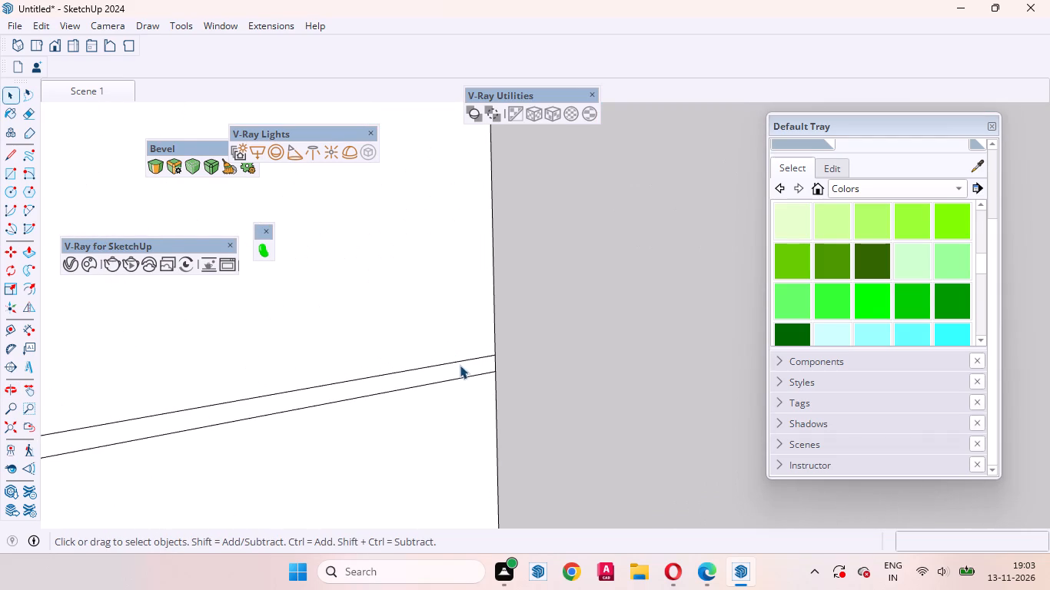
text(0p)
click(461, 365)
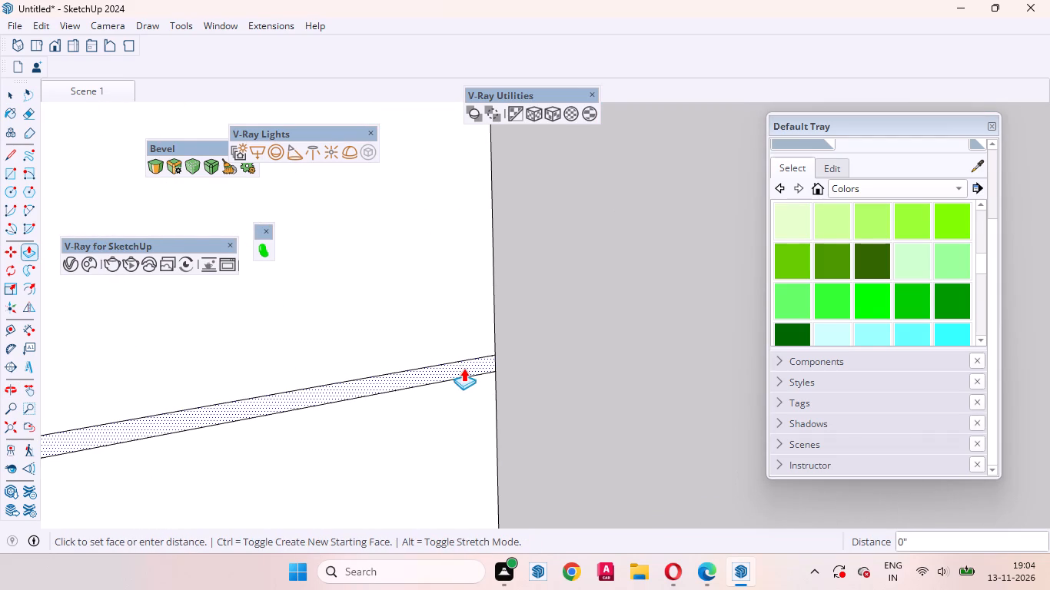
text(540)
text(mm)
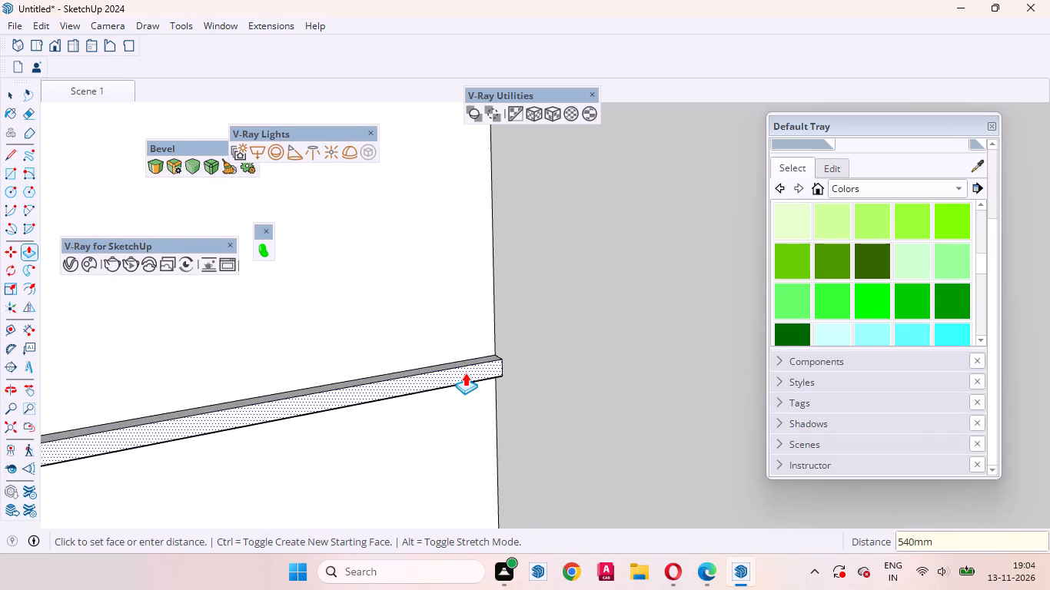
key(Return)
scroll(434, 339, down, 17)
key(space)
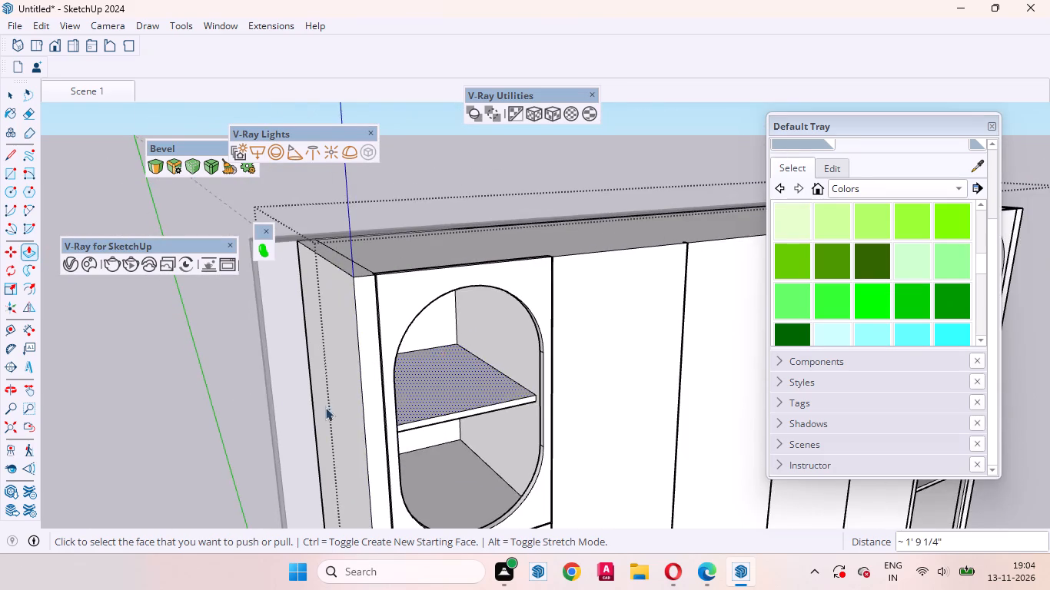
Draw a horizontal line across the back face of the right column's top opening, between its vertical edges' midpoints.
scroll(236, 391, down, 10)
middle_drag(481, 404, 374, 373)
scroll(565, 366, up, 6)
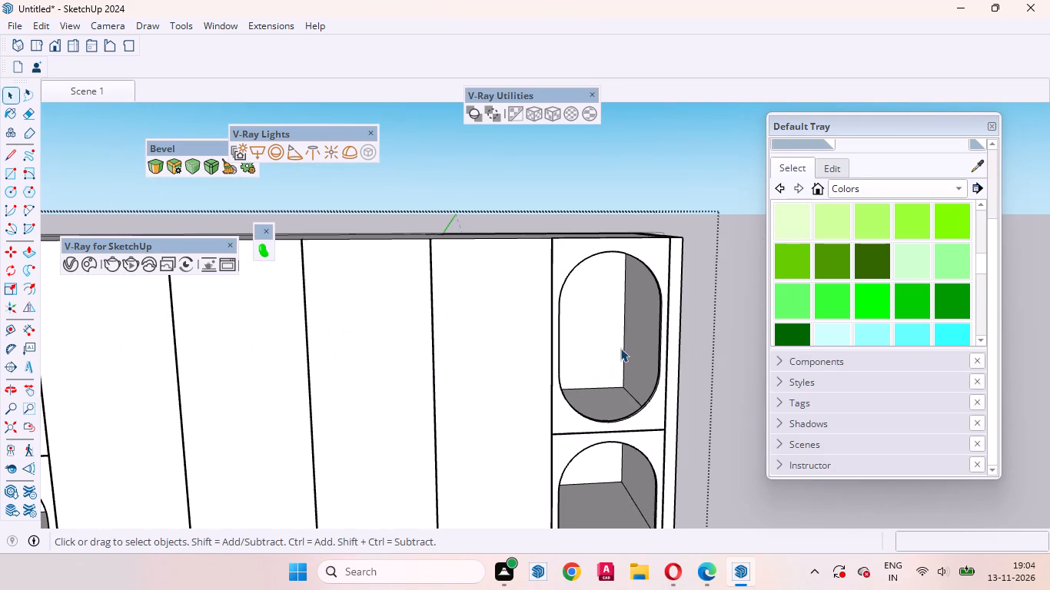
click(623, 333)
right_click(623, 333)
click(600, 353)
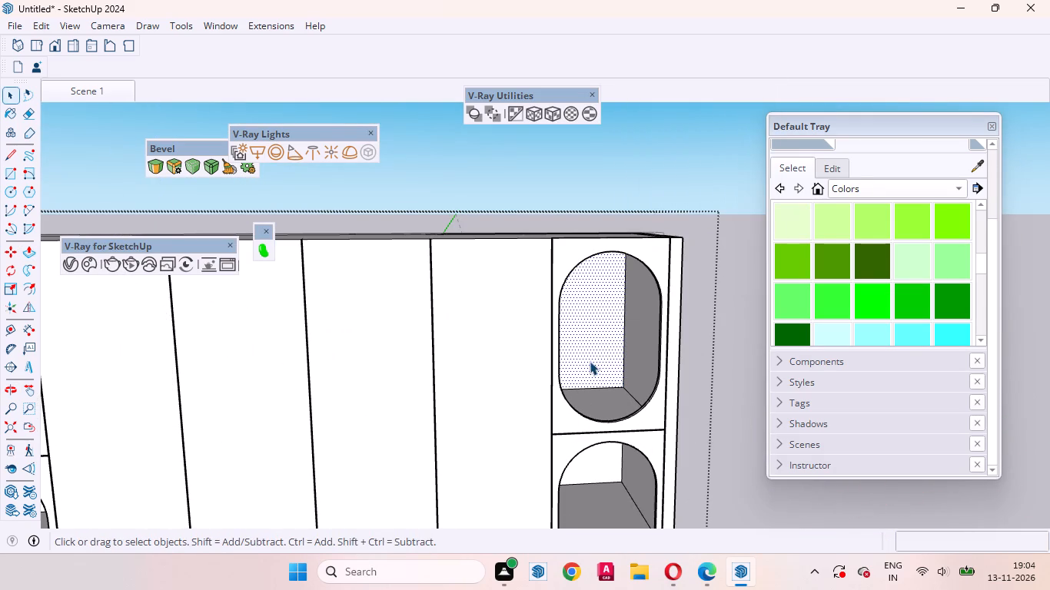
key(l)
click(623, 316)
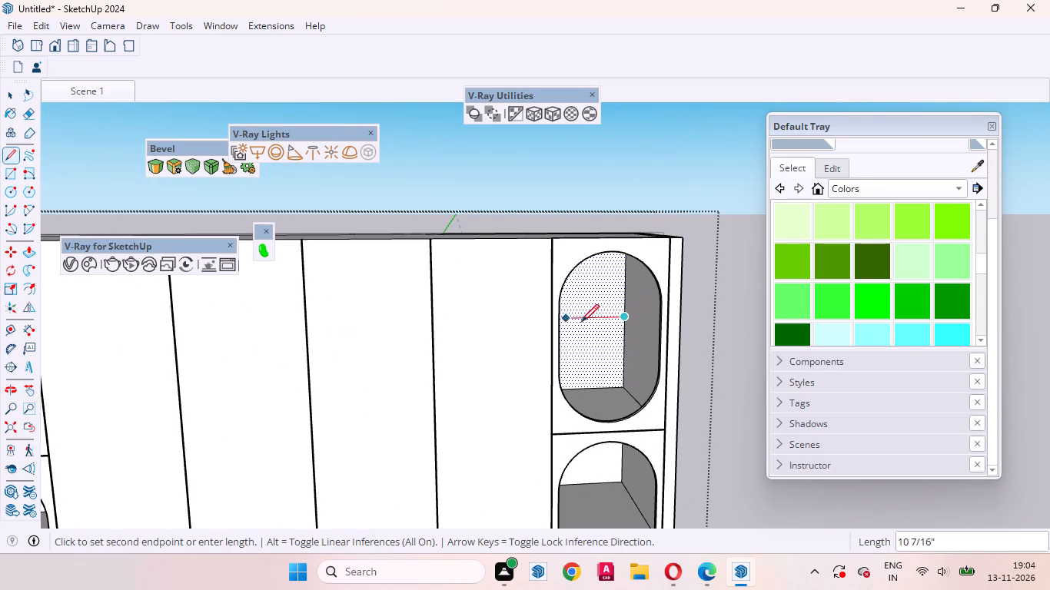
middle_drag(583, 322, 513, 322)
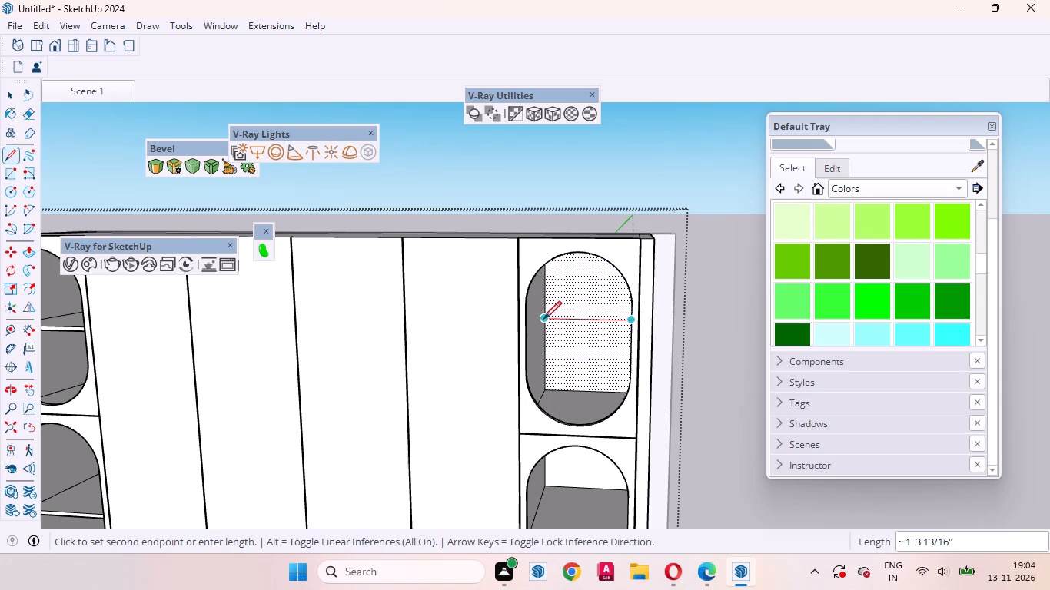
click(543, 319)
key(space)
Copy the back-face line in the right top opening 9 mm down, and copy that new line 18 mm vertically up.
click(588, 317)
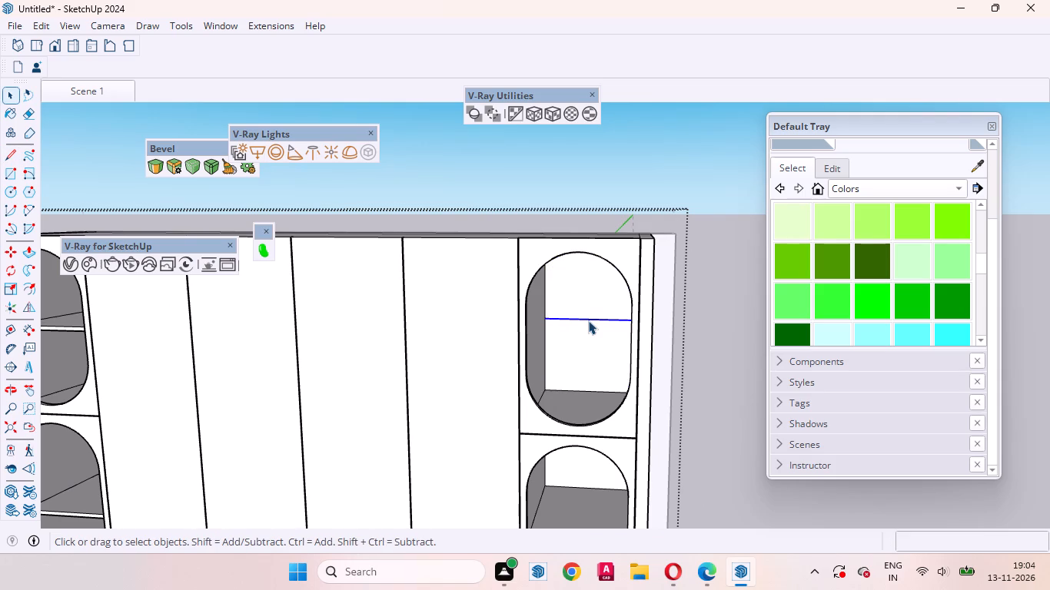
key(m)
click(588, 320)
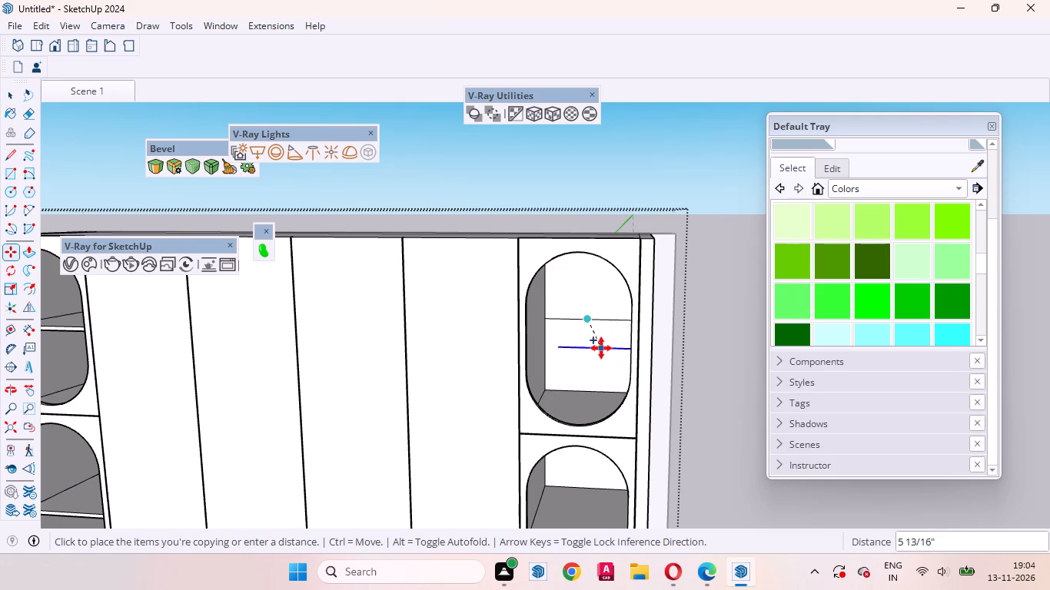
key(Up)
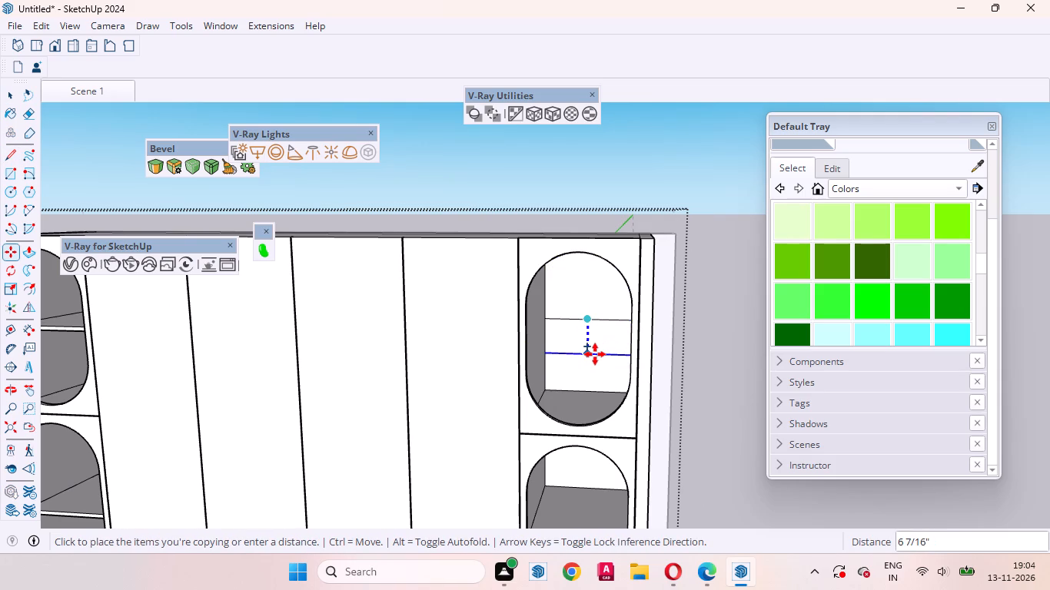
text(9mm)
key(Return)
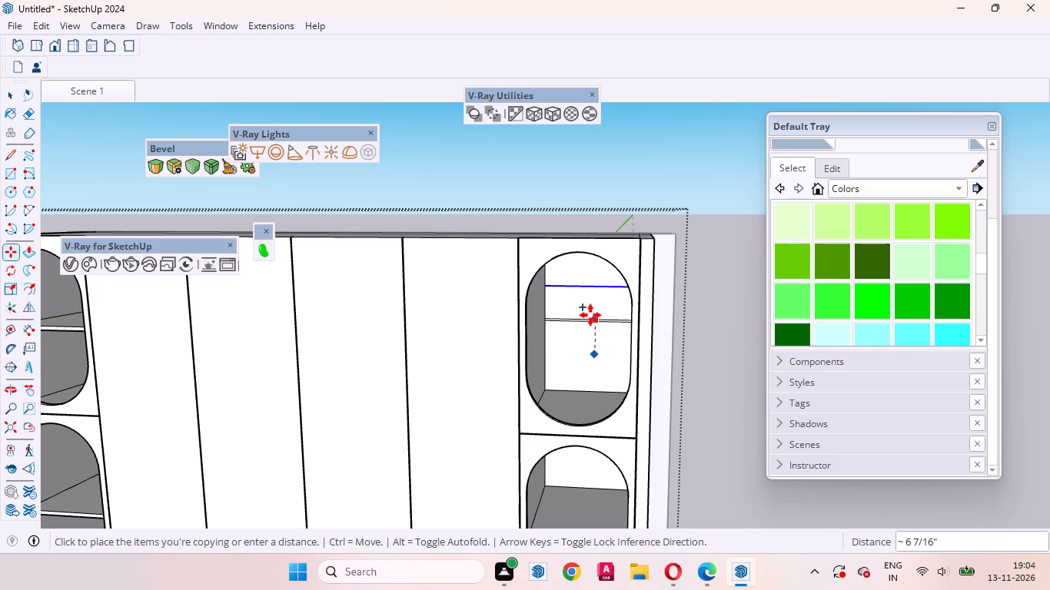
key(Up)
text(18mm)
key(Return)
key(space)
Erase the original middle line between the two copies on the right top opening's back face.
scroll(610, 319, up, 11)
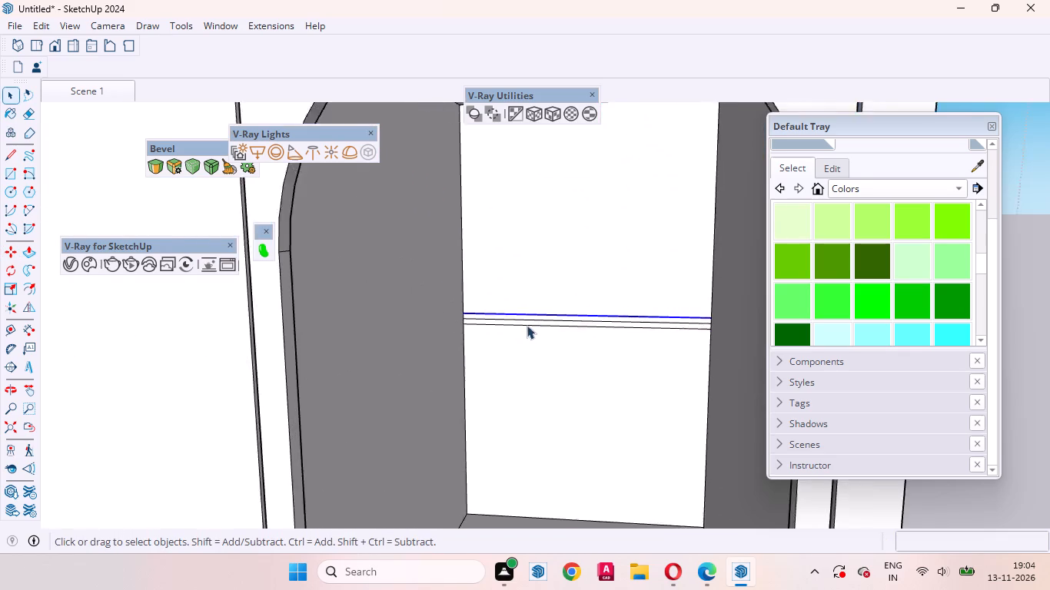
click(542, 320)
right_click(542, 320)
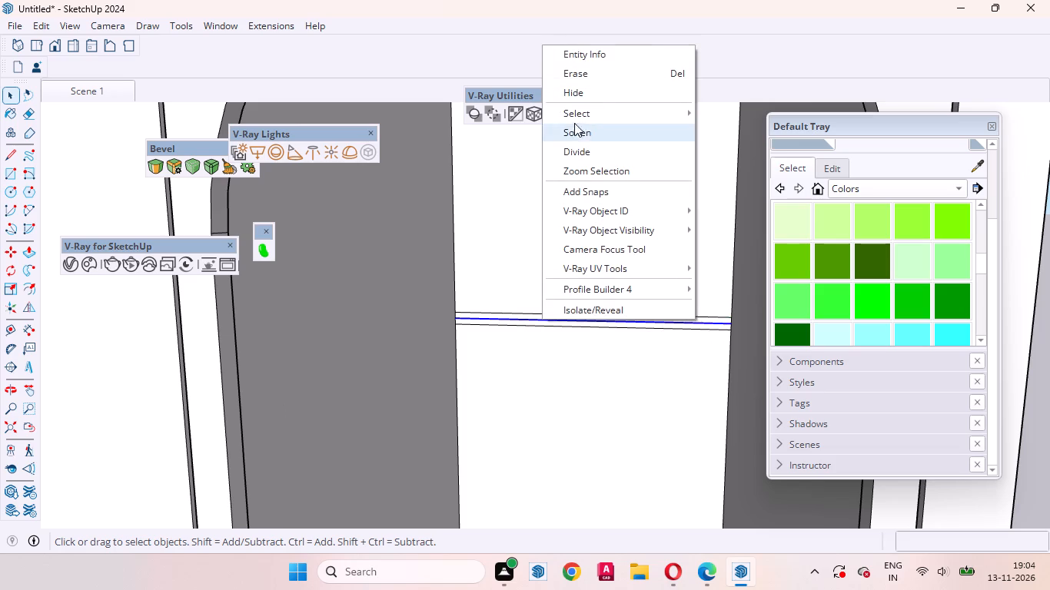
click(580, 75)
Extrude the 18 mm strip in the right top opening forward by the same 540 mm as the left shelf.
click(538, 315)
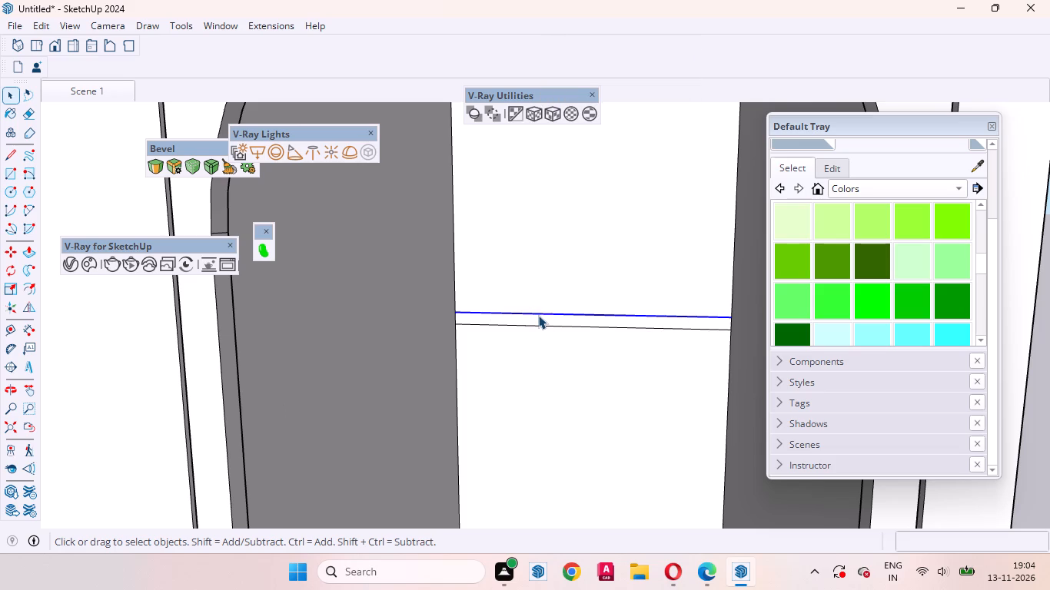
click(540, 322)
key(p)
double_click(540, 322)
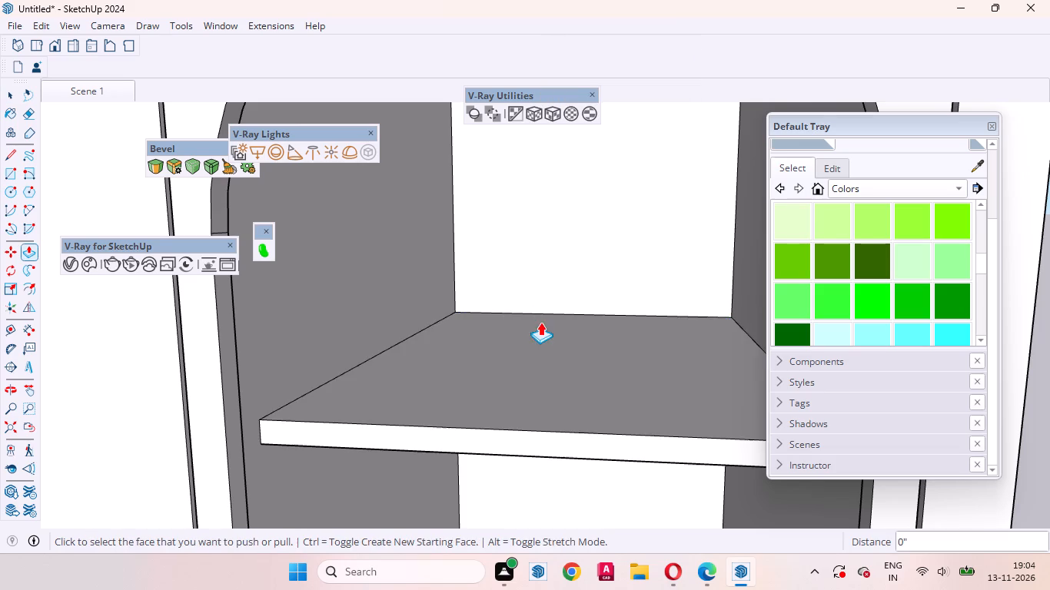
key(space)
Return to the saved Scene 1 view and examine the whole wardrobe from the front and the side.
scroll(538, 328, down, 15)
scroll(608, 369, up, 1)
scroll(610, 368, down, 5)
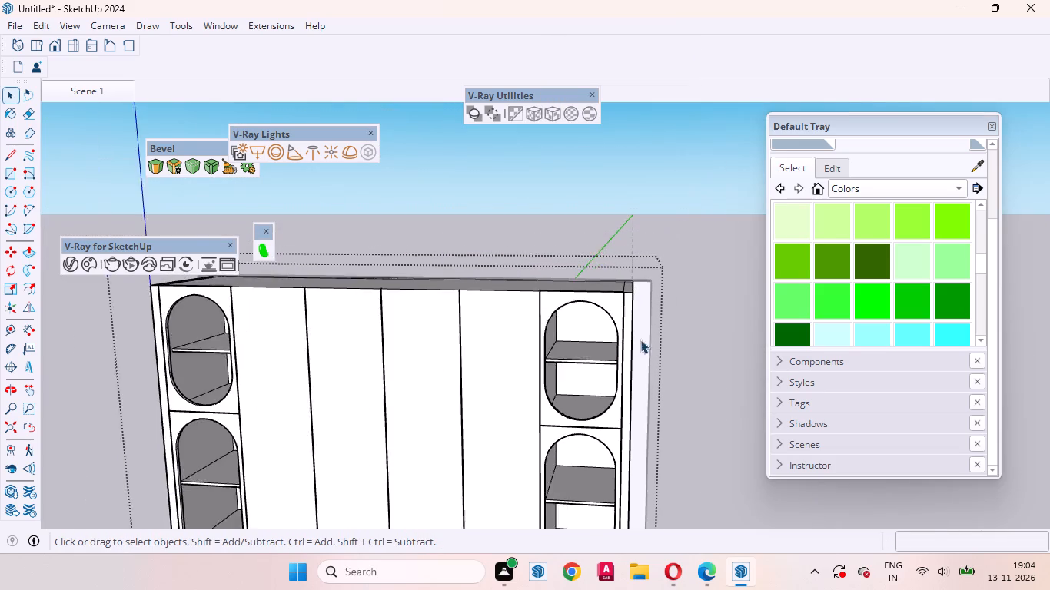
scroll(640, 340, down, 1)
click(87, 96)
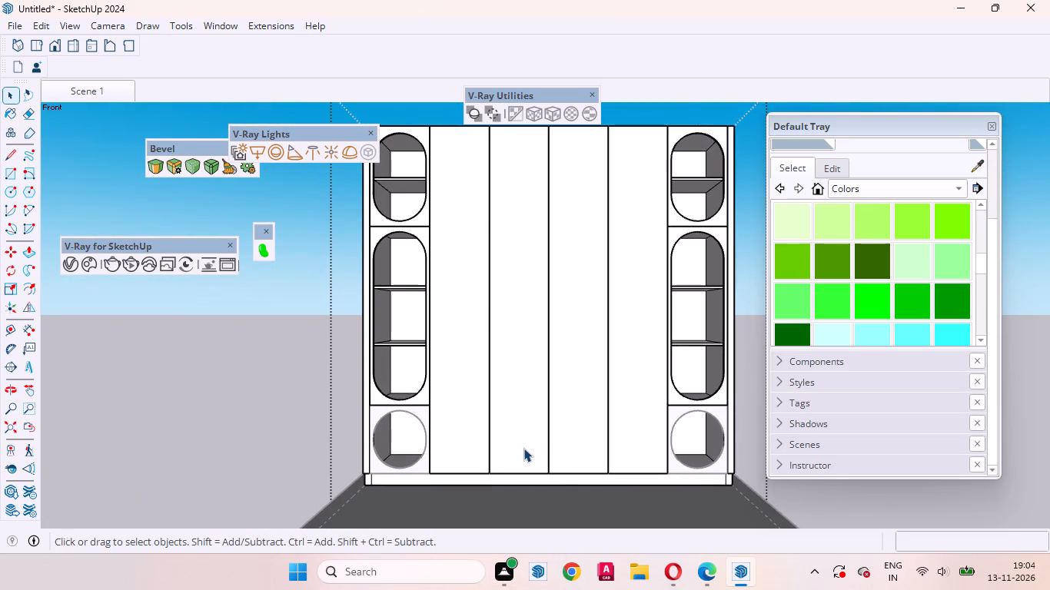
scroll(446, 267, up, 3)
middle_drag(516, 427, 368, 475)
scroll(397, 285, down, 4)
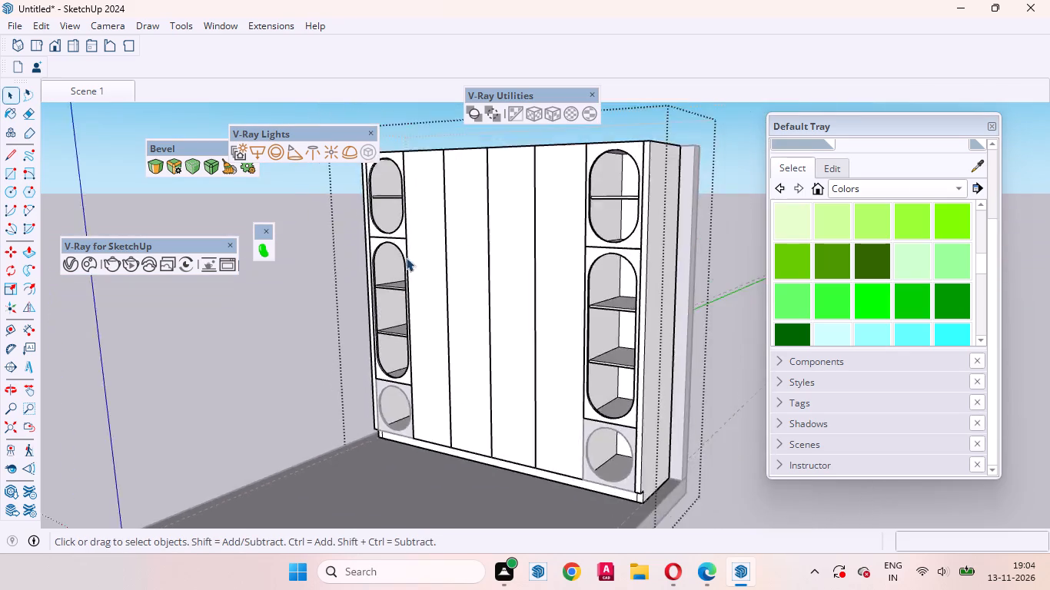
scroll(406, 257, down, 4)
middle_drag(480, 433, 454, 461)
click(619, 454)
Open the wardrobe for editing and place a horizontal guide about 3' 2 1/4" above the middle panels' bottom edge.
scroll(469, 389, up, 3)
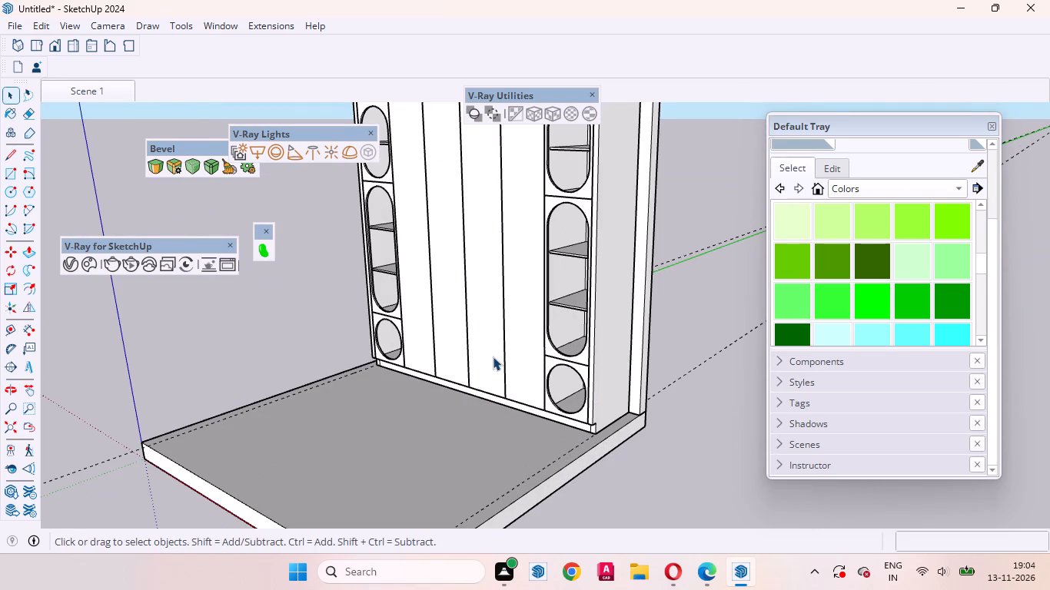
click(492, 351)
triple_click(492, 351)
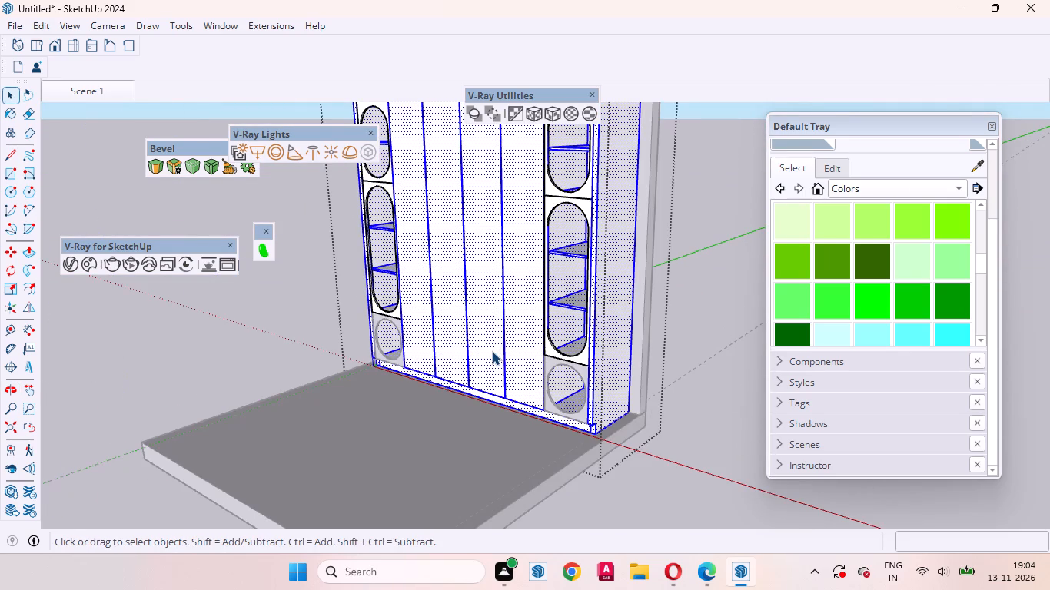
click(500, 354)
key(t)
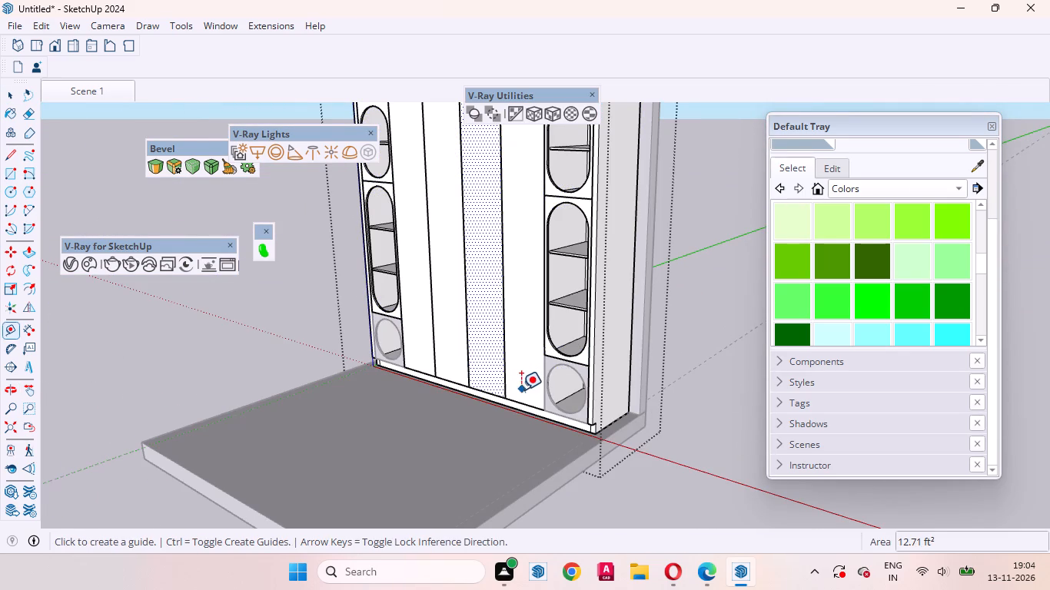
click(518, 398)
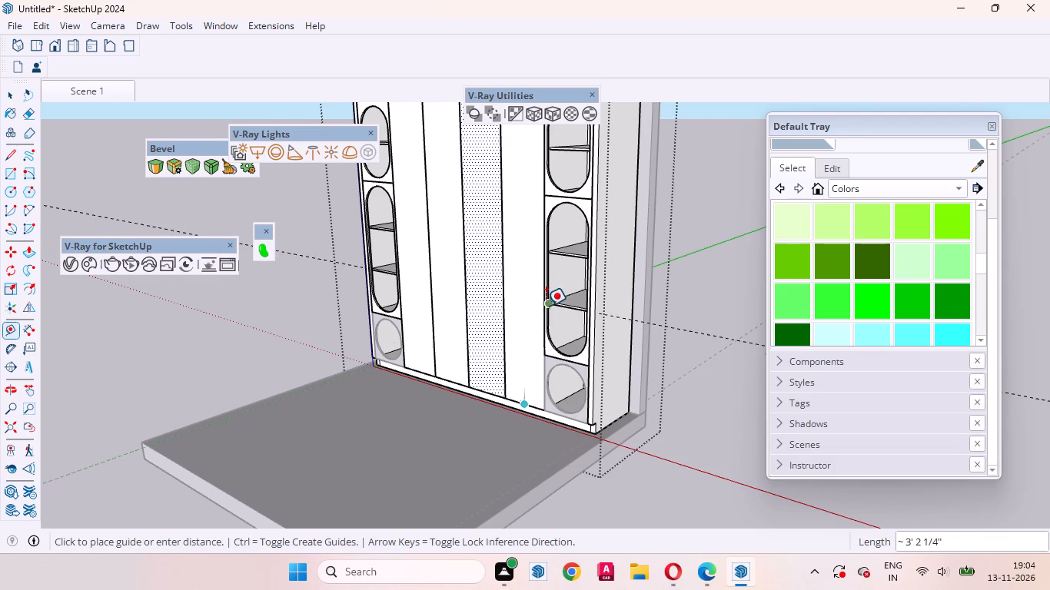
scroll(544, 304, up, 5)
middle_drag(541, 302, 490, 294)
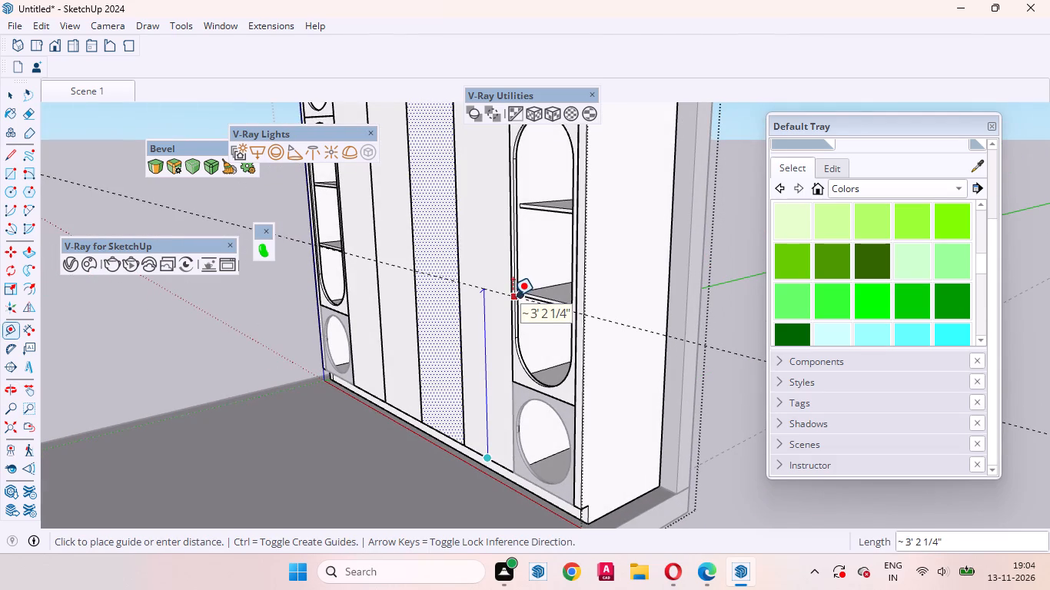
click(513, 296)
key(space)
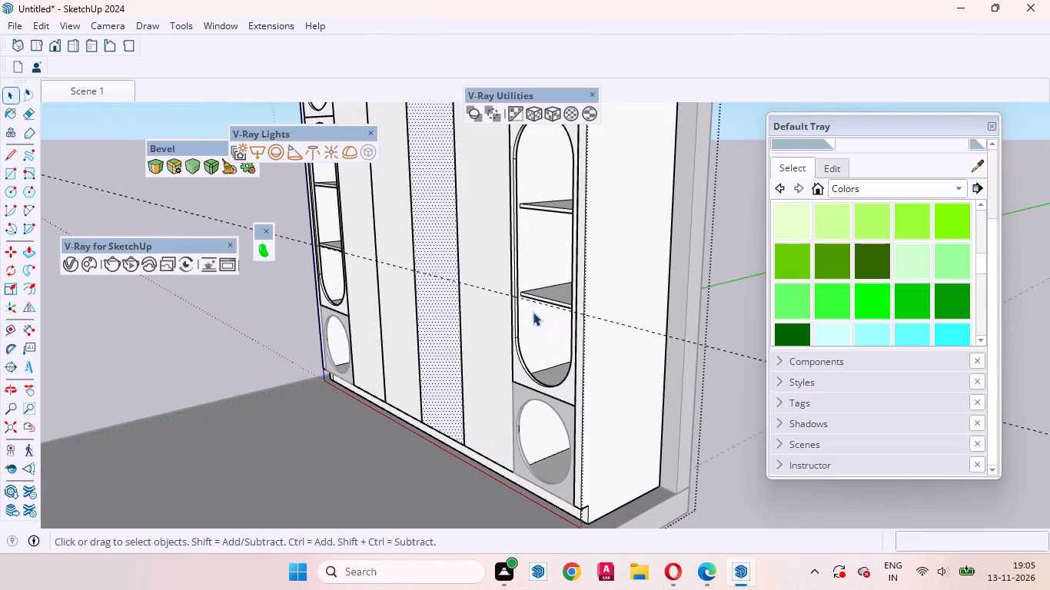
Place a horizontal guide 9 mm above the existing guide across the middle panels.
middle_drag(533, 283, 706, 312)
scroll(484, 300, down, 6)
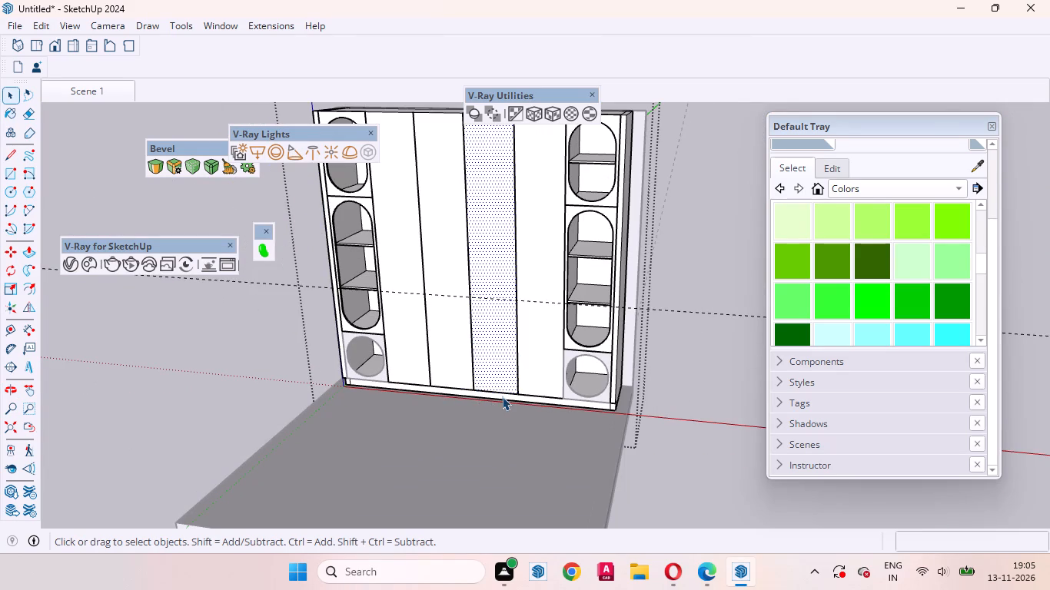
scroll(549, 404, down, 2)
scroll(444, 320, up, 2)
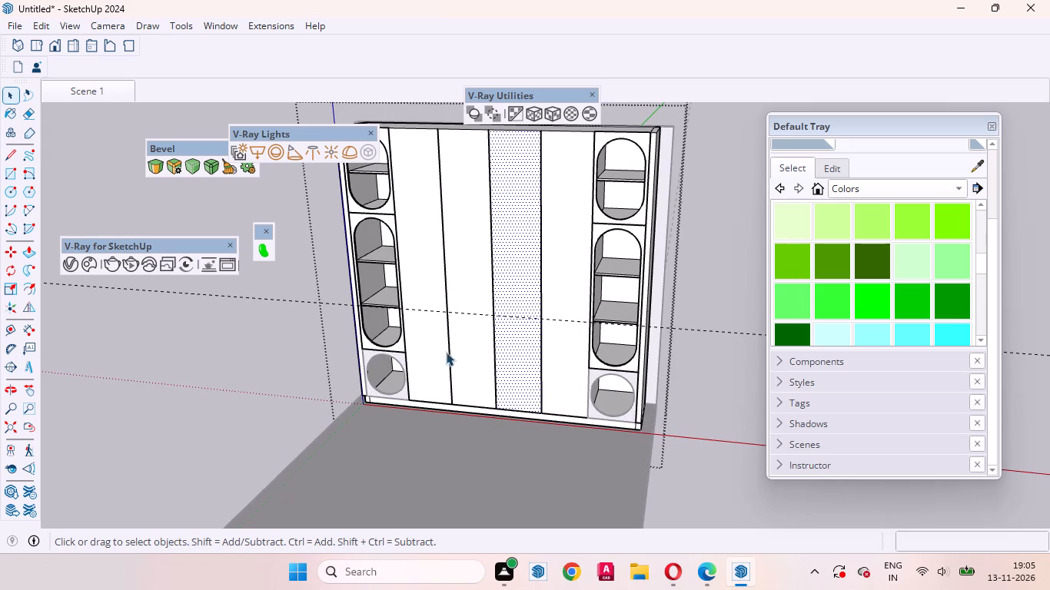
scroll(417, 321, up, 1)
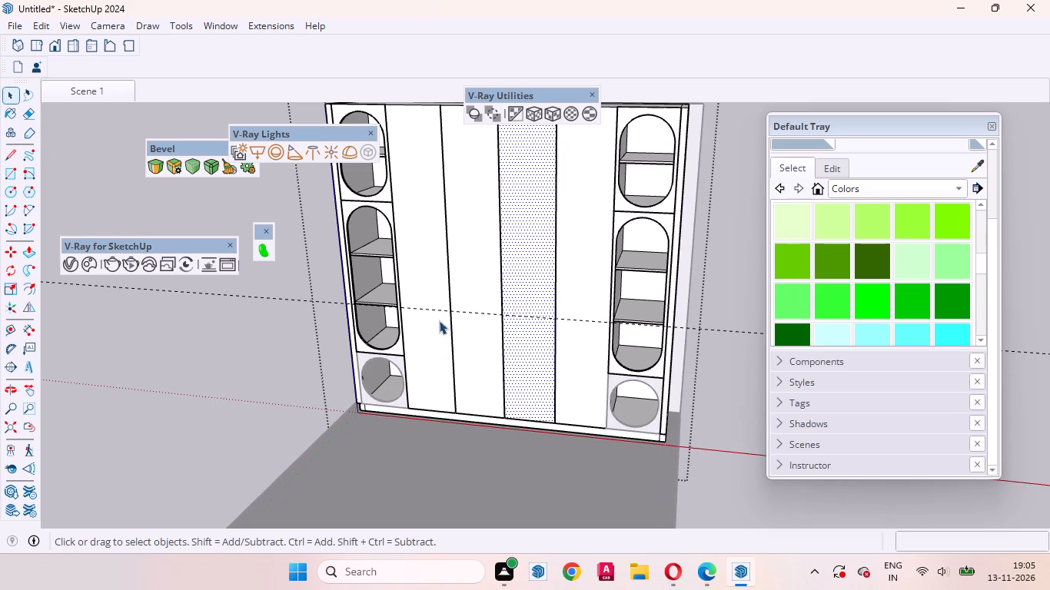
scroll(420, 312, up, 2)
middle_drag(443, 316, 533, 246)
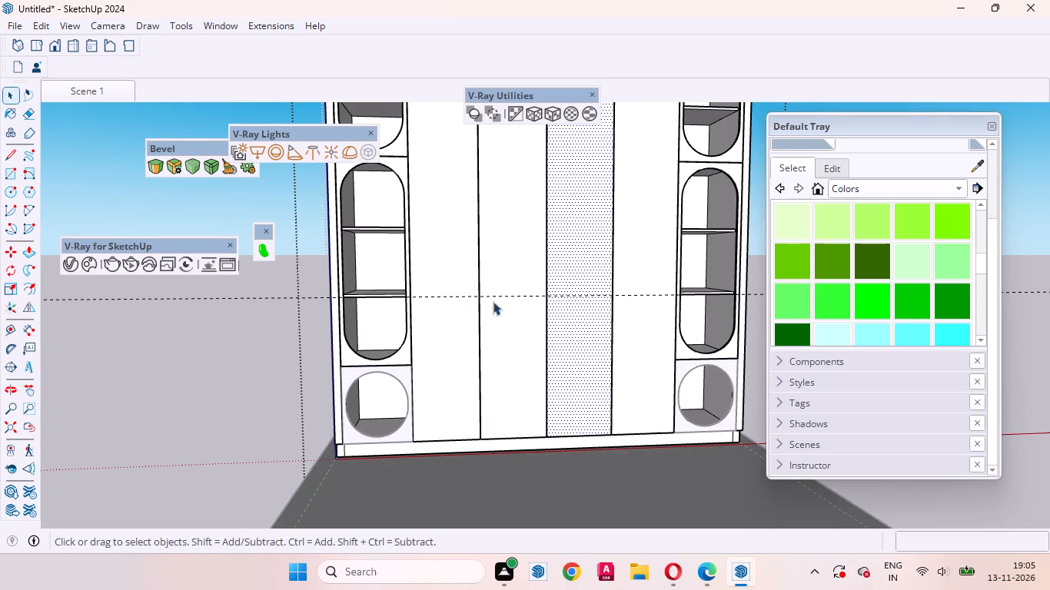
key(t)
scroll(452, 300, up, 4)
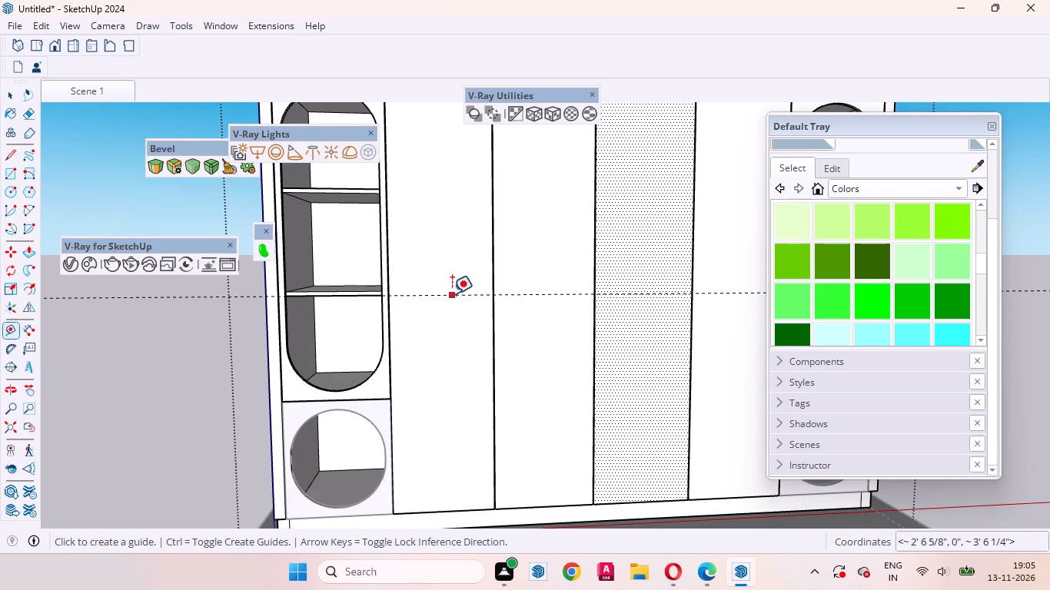
click(452, 293)
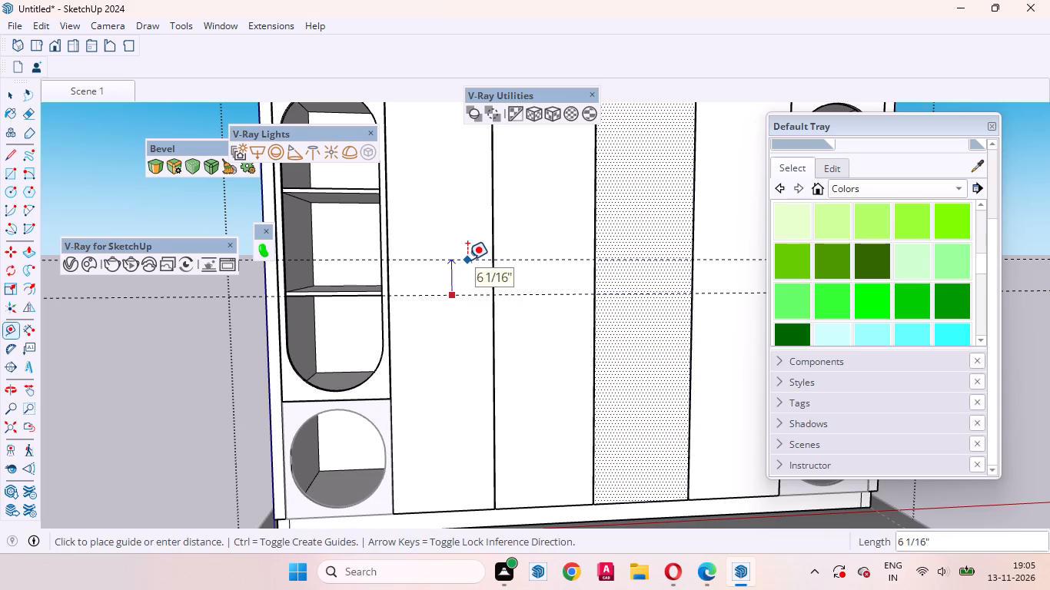
text(9mm)
key(Return)
Place another horizontal guide 9 mm below the original guide across the middle panels.
scroll(448, 298, up, 9)
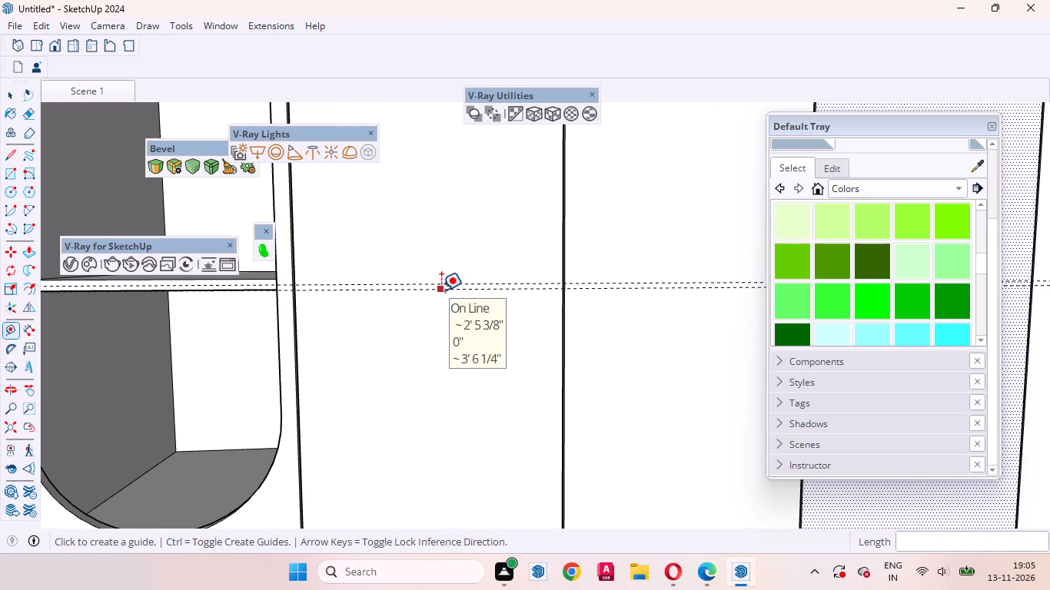
click(441, 290)
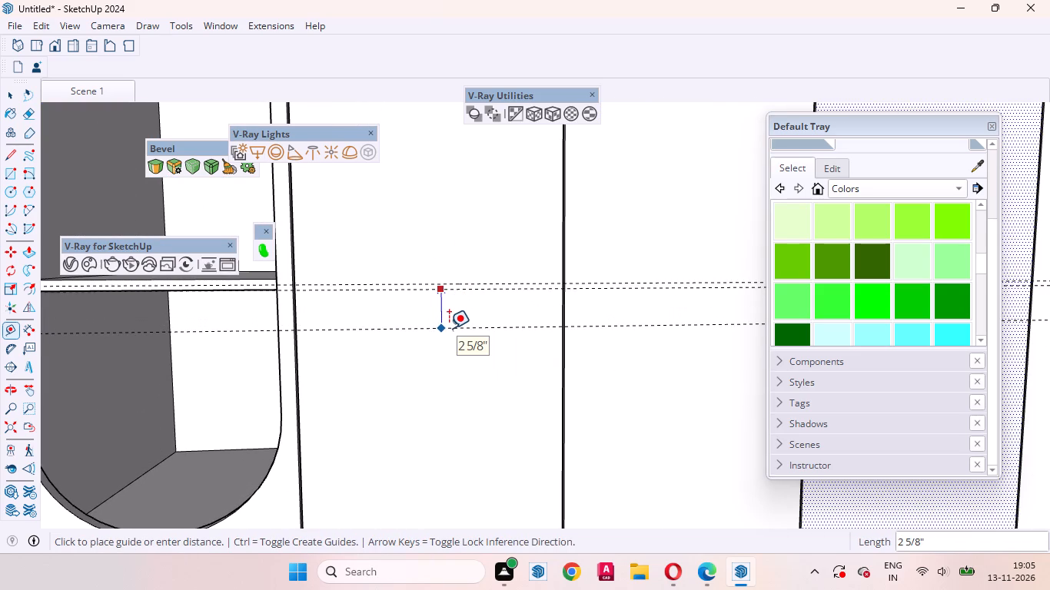
text(9mm)
key(Return)
key(space)
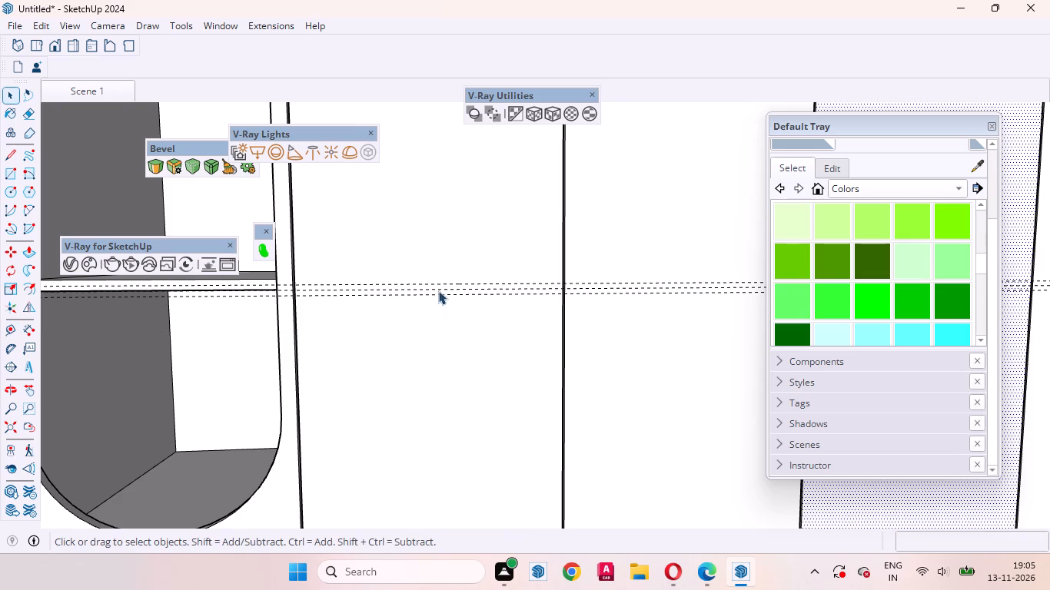
Erase the original centre guide between the two 9 mm offset guides.
scroll(437, 282, up, 5)
click(440, 287)
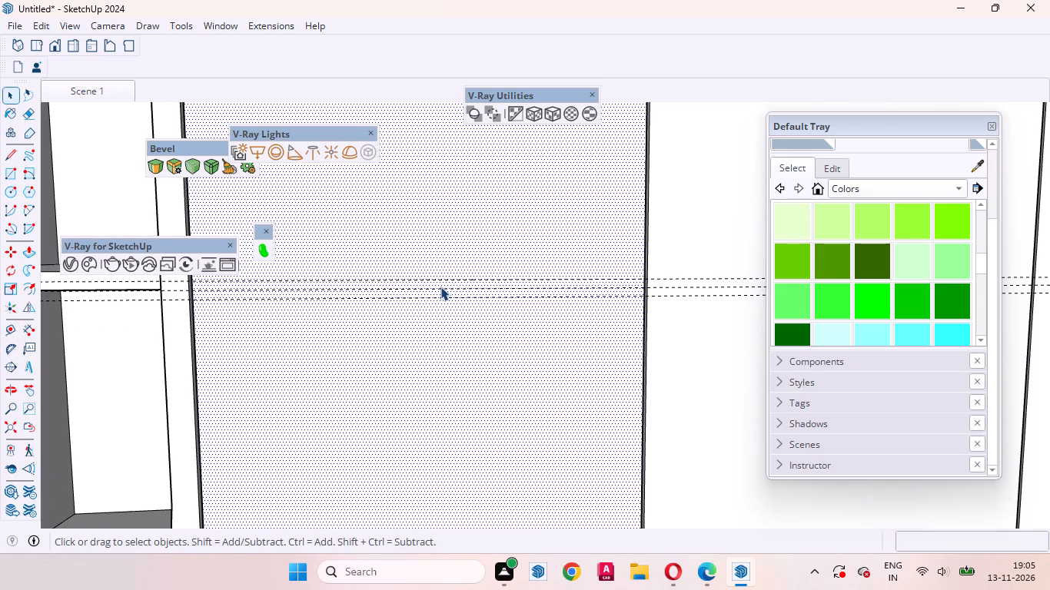
click(441, 287)
right_click(441, 287)
click(460, 310)
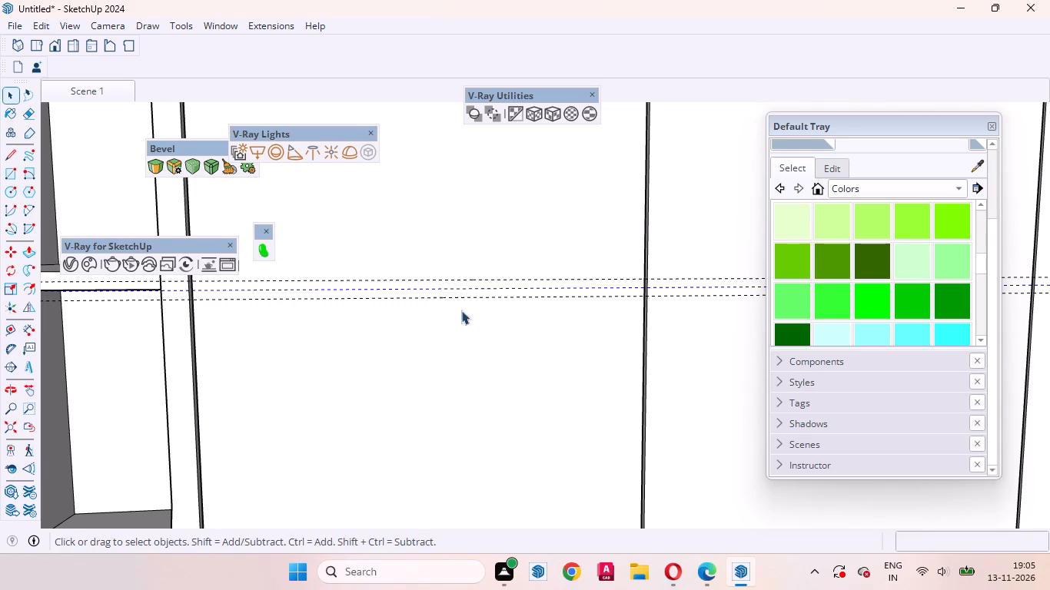
Draw two edge-to-edge lines, about 1' 5 11/16" long, along both guides on the leftmost middle panel and select the strip between them.
scroll(433, 326, down, 19)
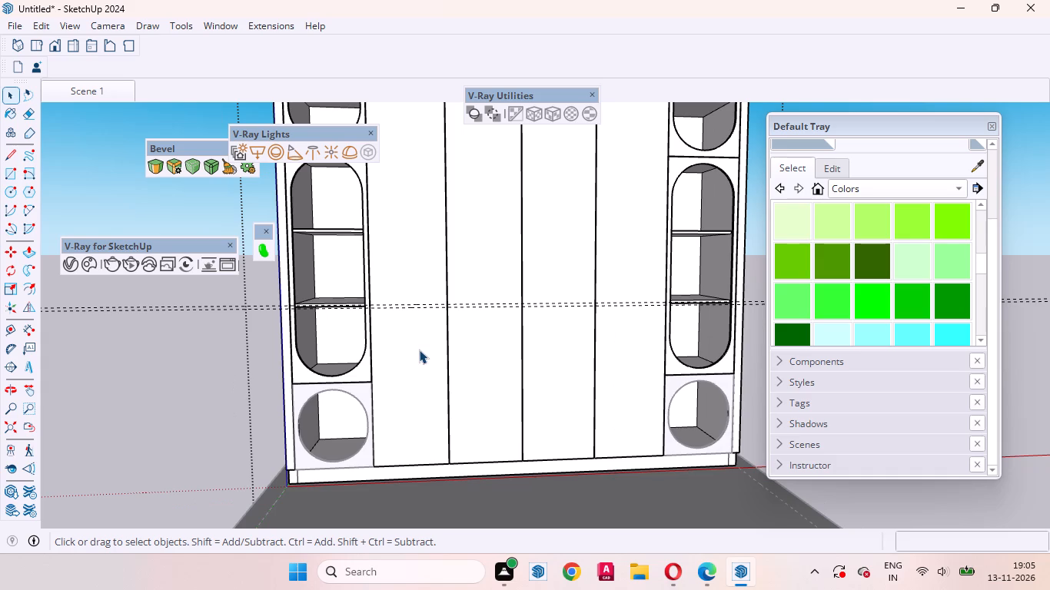
click(409, 333)
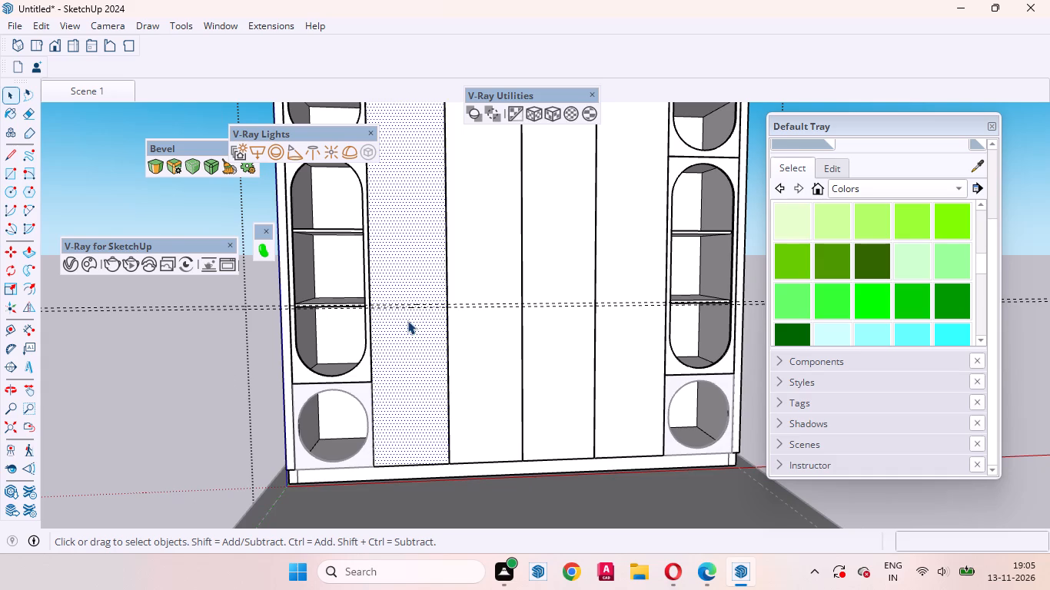
key(l)
scroll(407, 320, up, 14)
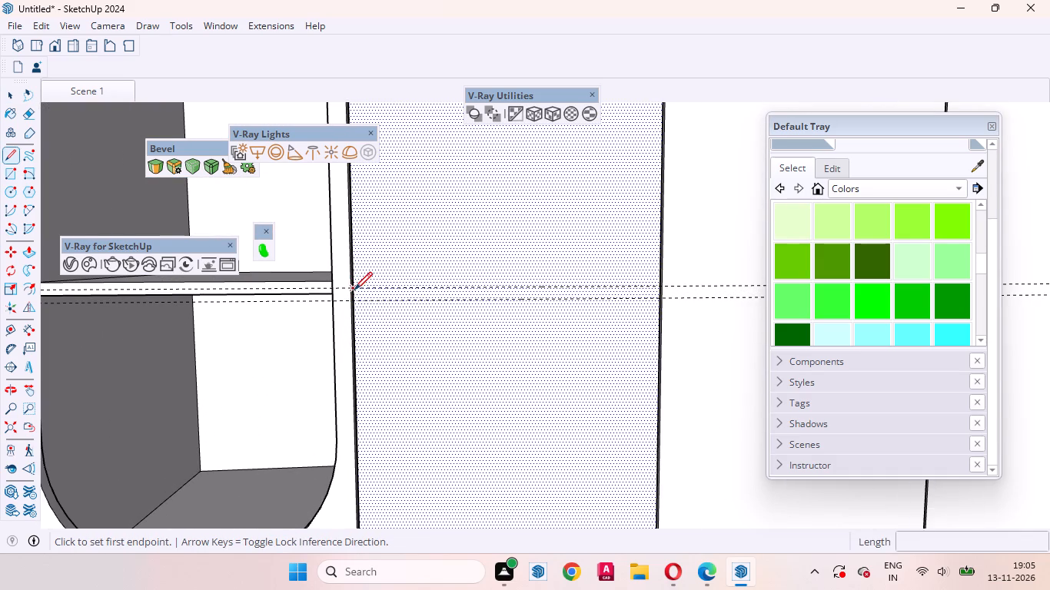
click(354, 289)
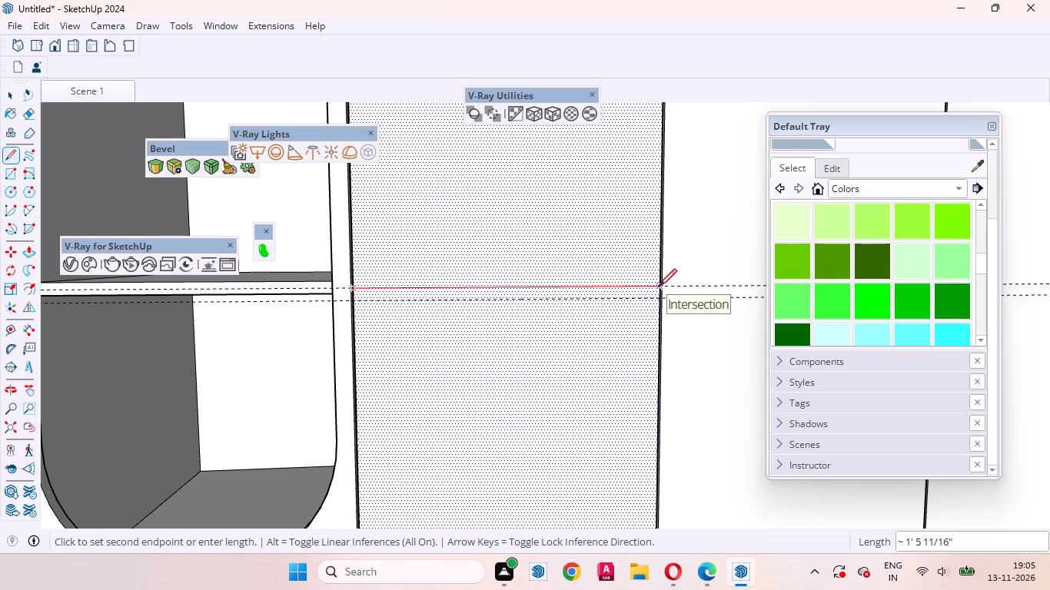
click(660, 287)
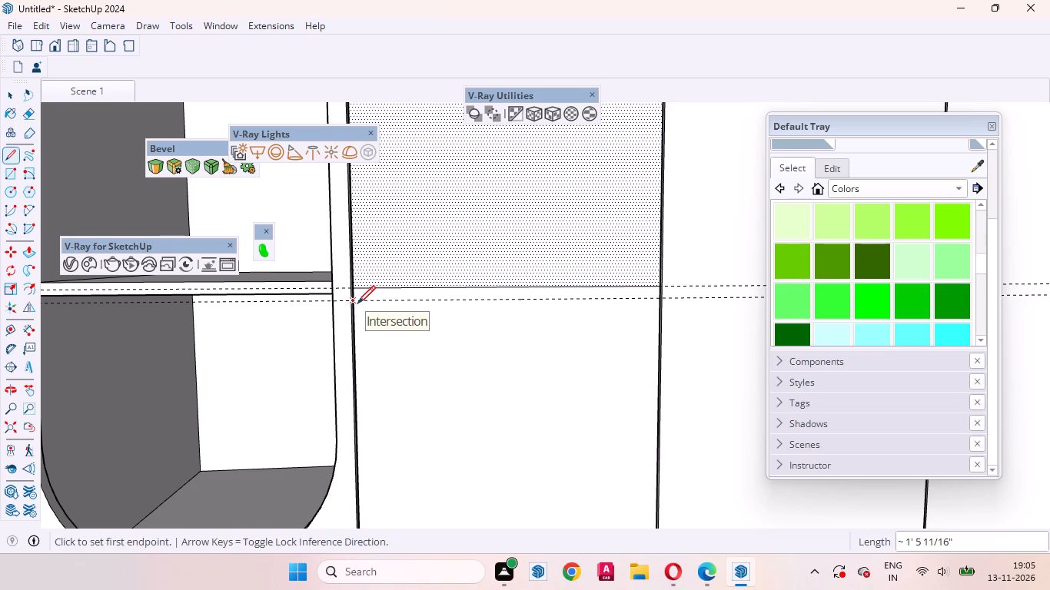
click(357, 303)
click(658, 300)
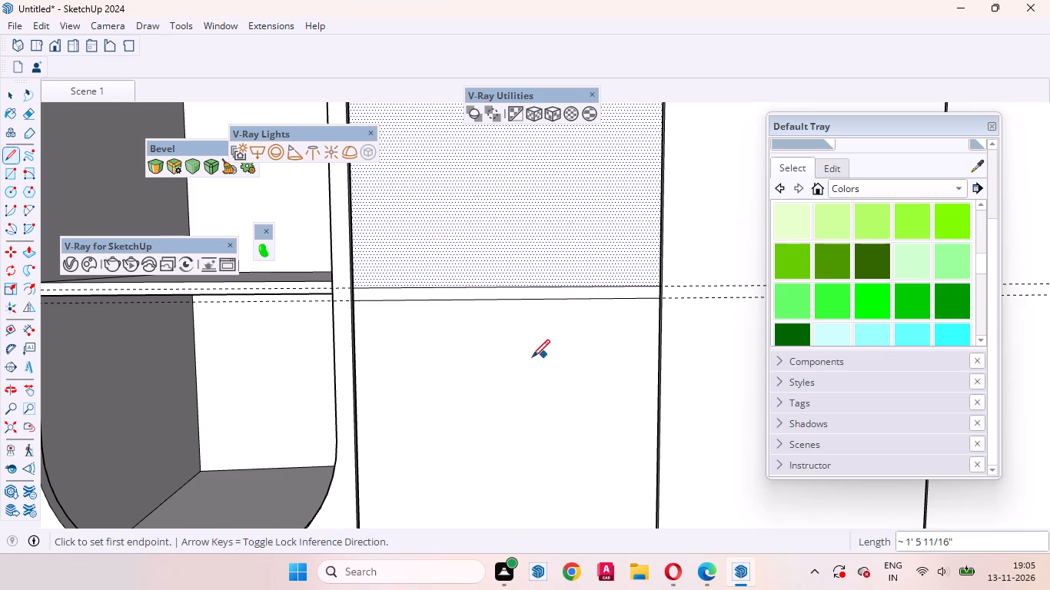
key(space)
scroll(557, 287, up, 2)
click(556, 294)
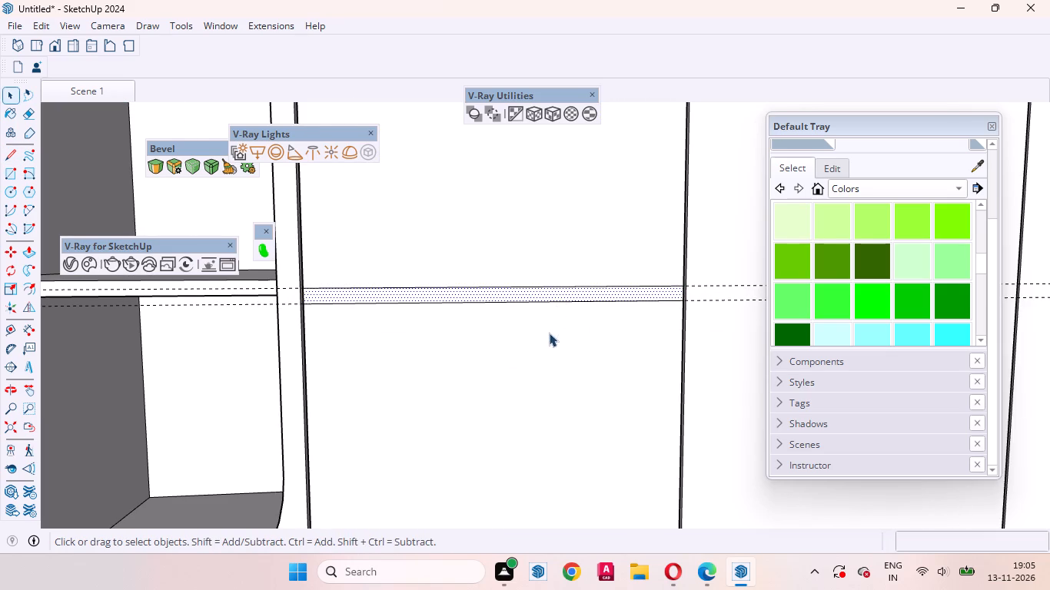
Draw a line about 1' 5 11/16" long across the second middle panel from the left, along the upper guide.
scroll(439, 376, down, 7)
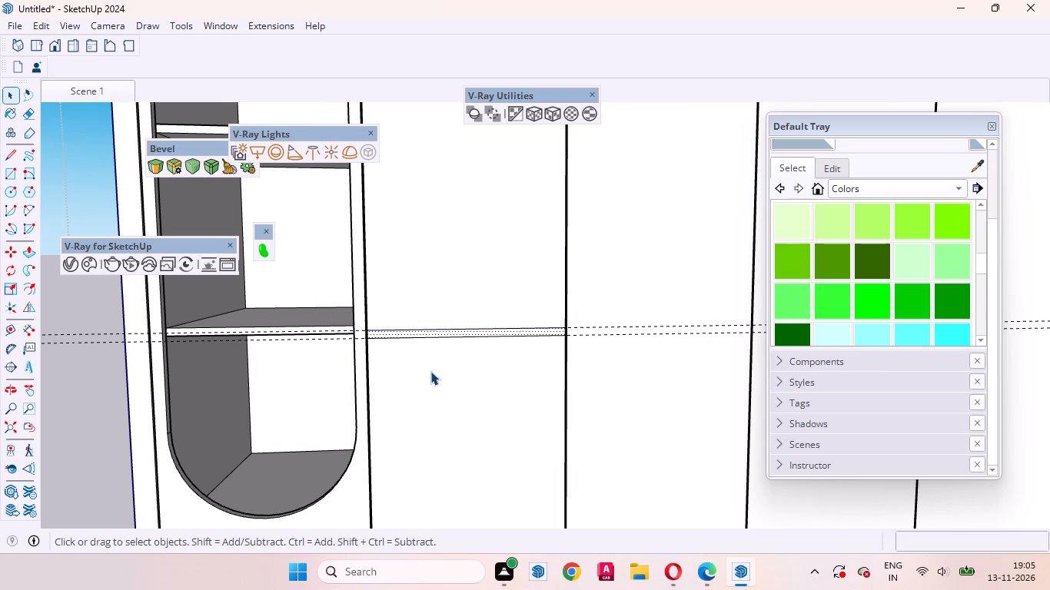
scroll(467, 435, down, 3)
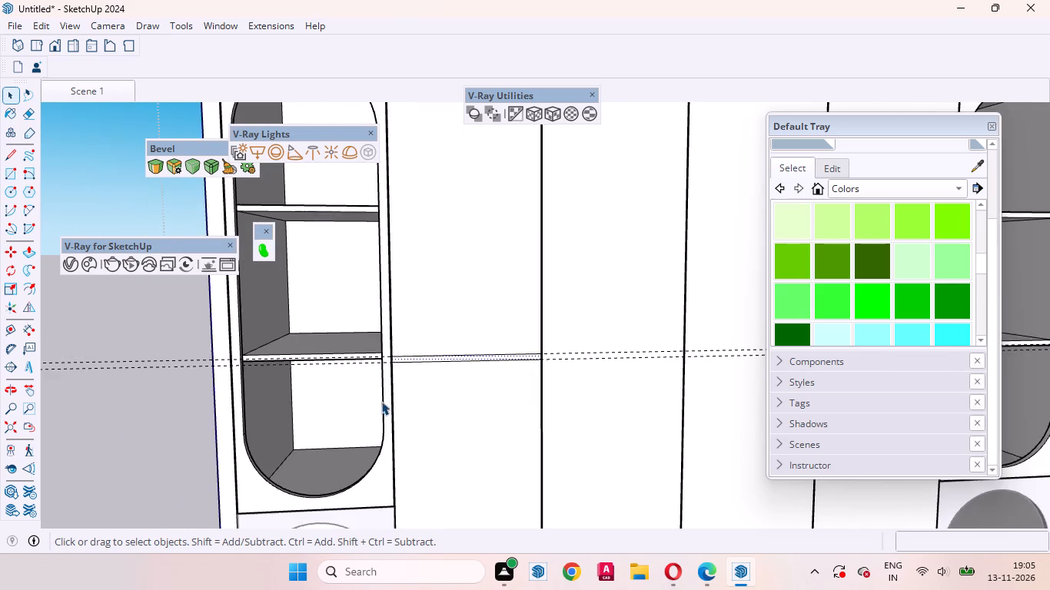
scroll(367, 401, down, 7)
scroll(487, 376, up, 4)
click(456, 392)
scroll(444, 419, down, 3)
key(l)
scroll(395, 361, up, 5)
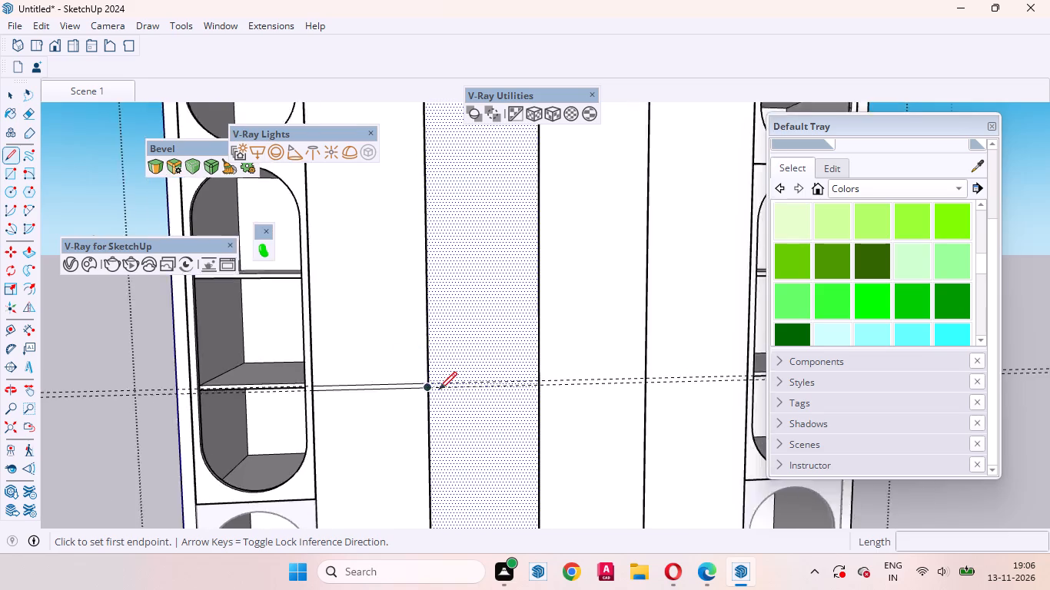
scroll(439, 389, up, 13)
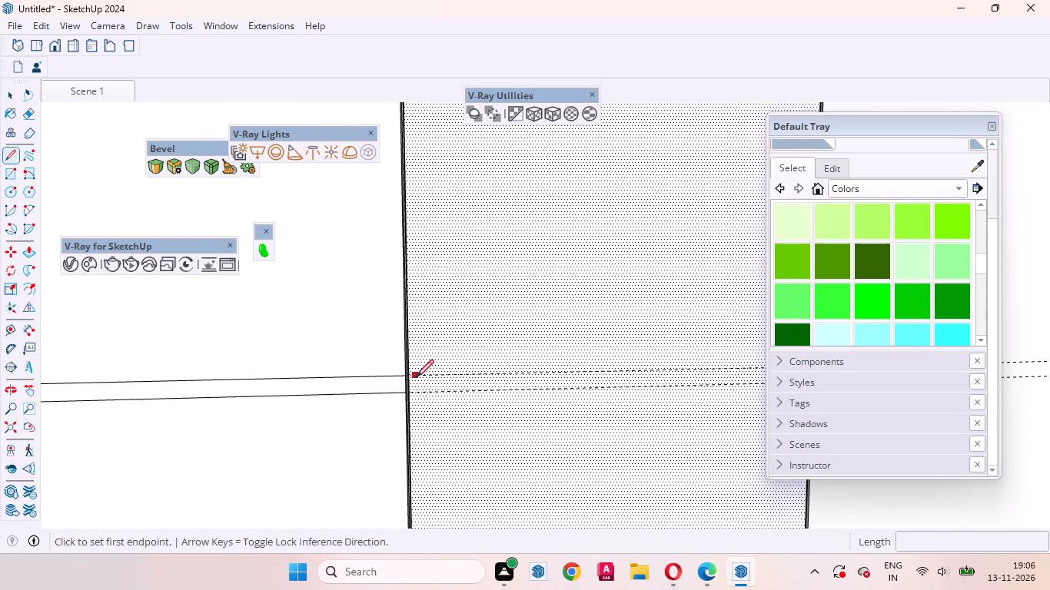
scroll(416, 377, up, 11)
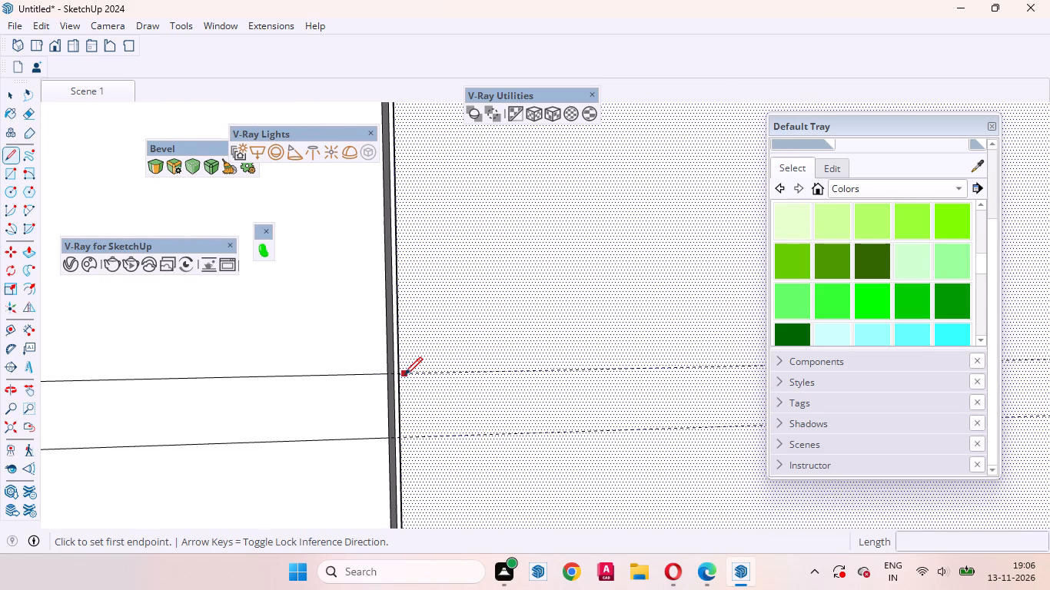
click(400, 376)
scroll(502, 377, down, 14)
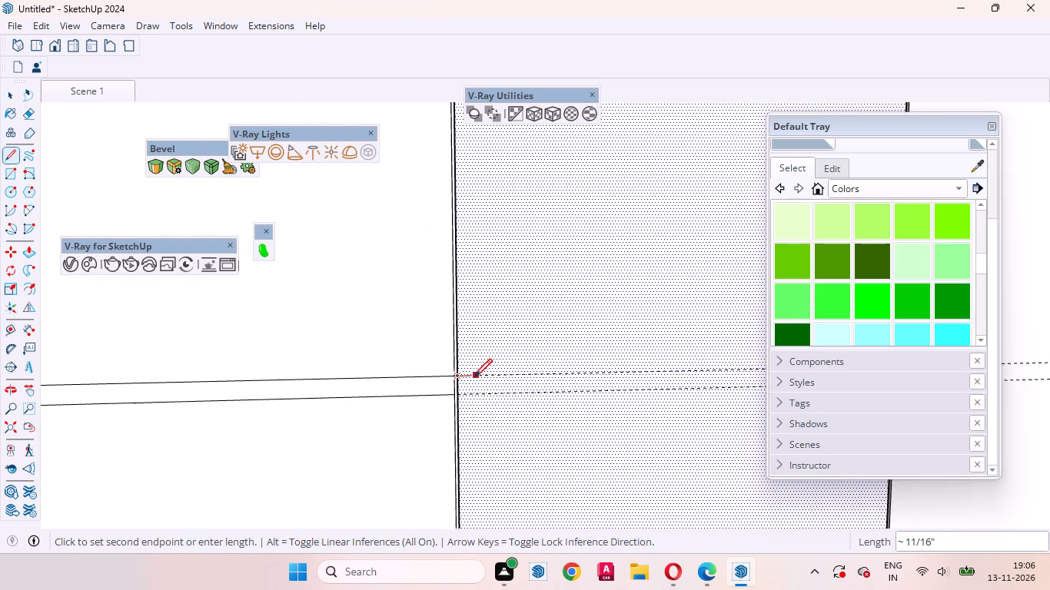
scroll(474, 376, down, 18)
scroll(523, 367, up, 11)
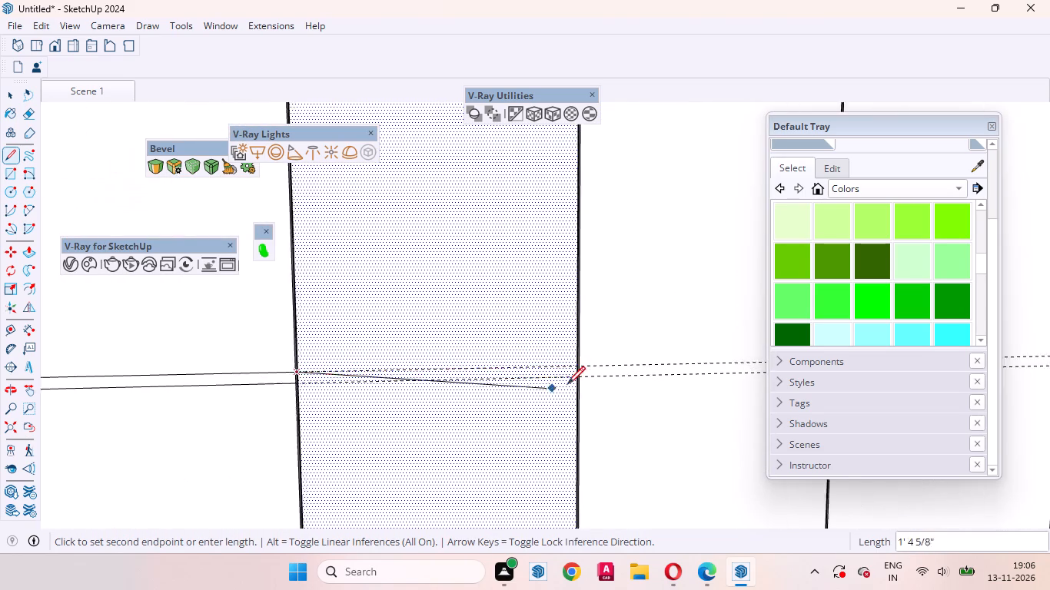
scroll(567, 384, up, 7)
click(581, 356)
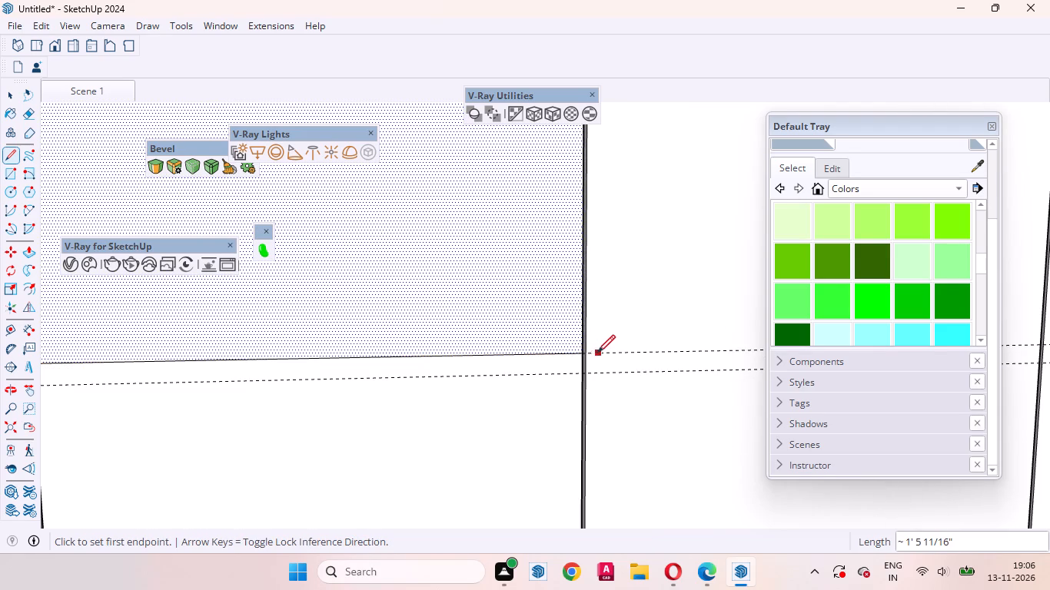
Draw lines about 1' 5 11/16" long along the upper and lower guides across the third middle panel from the left.
scroll(400, 392, down, 18)
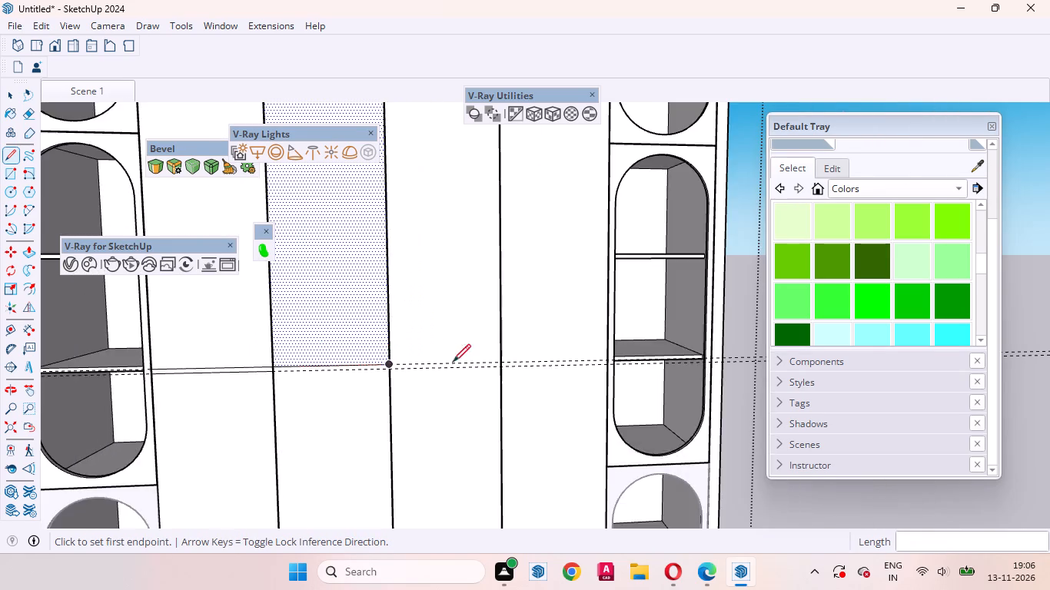
scroll(500, 364, up, 20)
scroll(500, 364, up, 1)
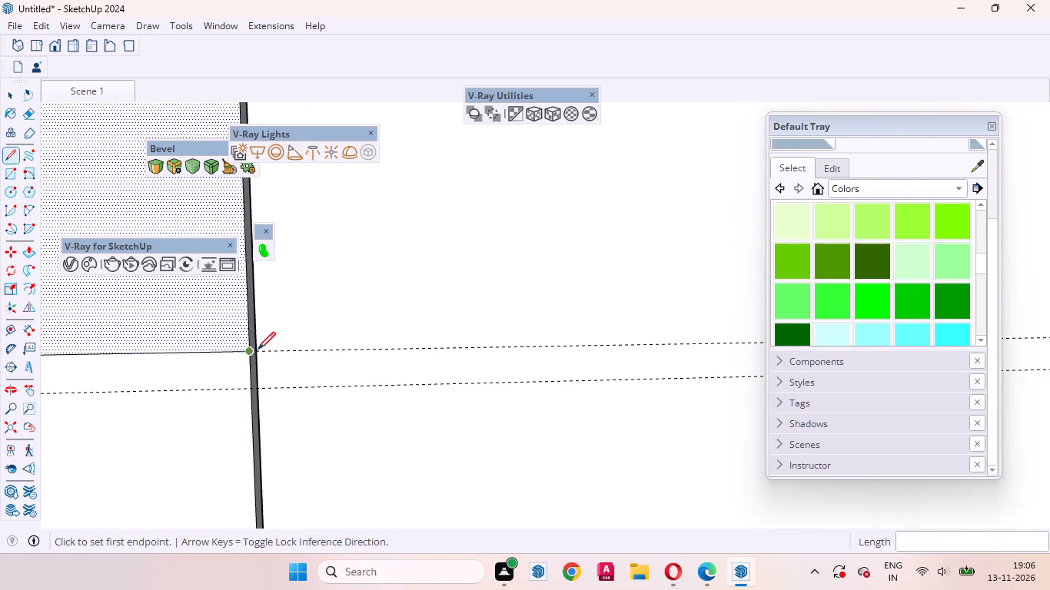
click(260, 350)
scroll(407, 365, down, 7)
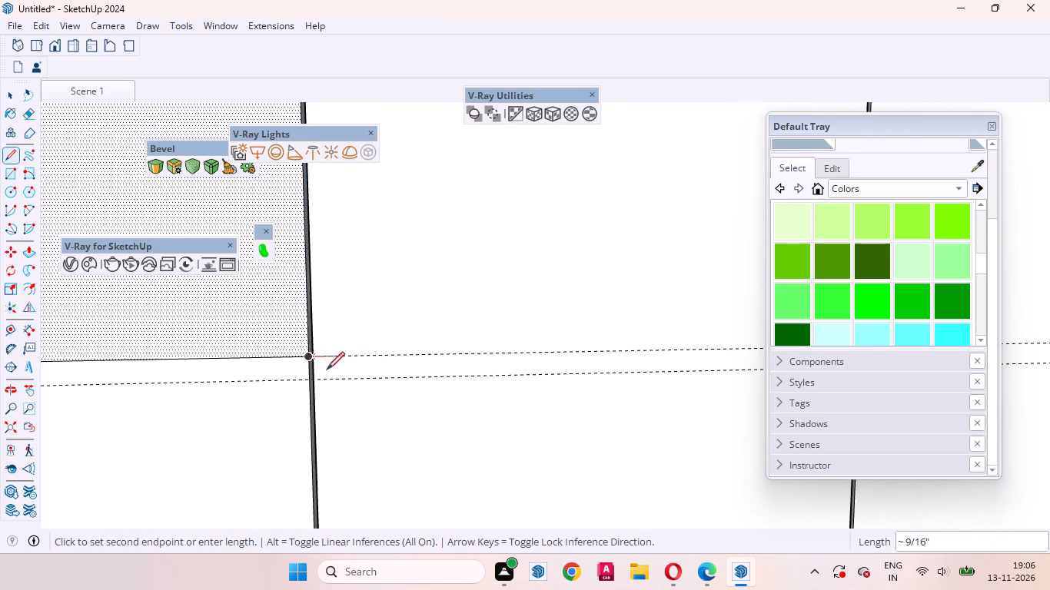
scroll(327, 370, down, 7)
click(570, 360)
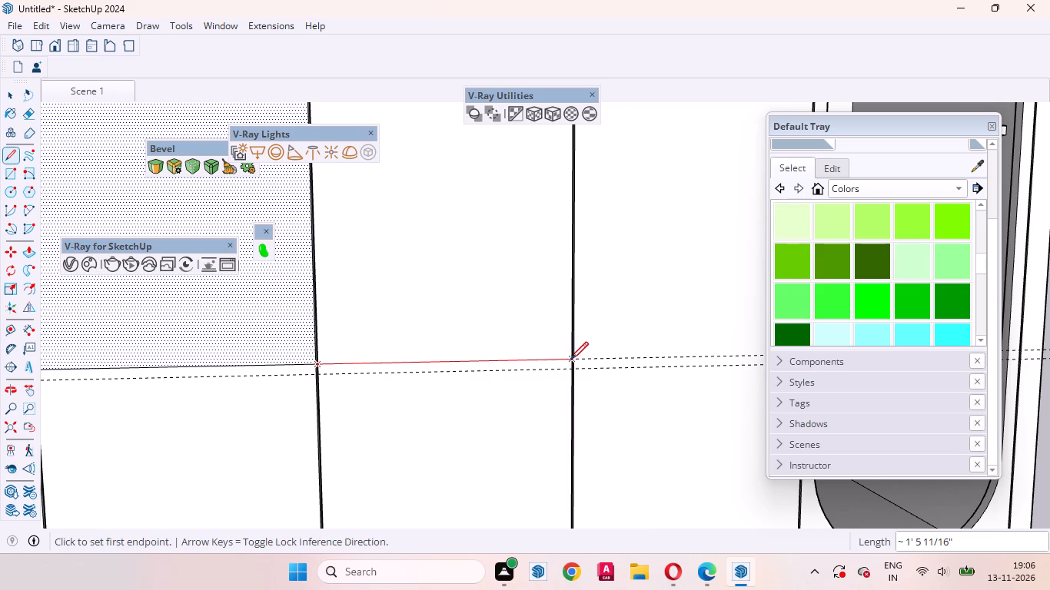
click(572, 372)
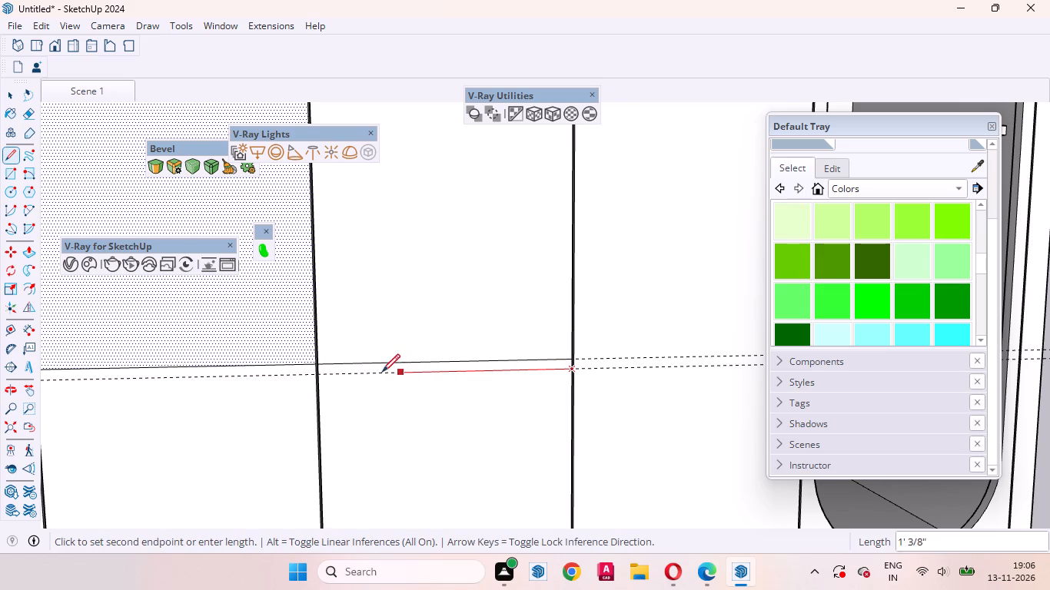
click(319, 375)
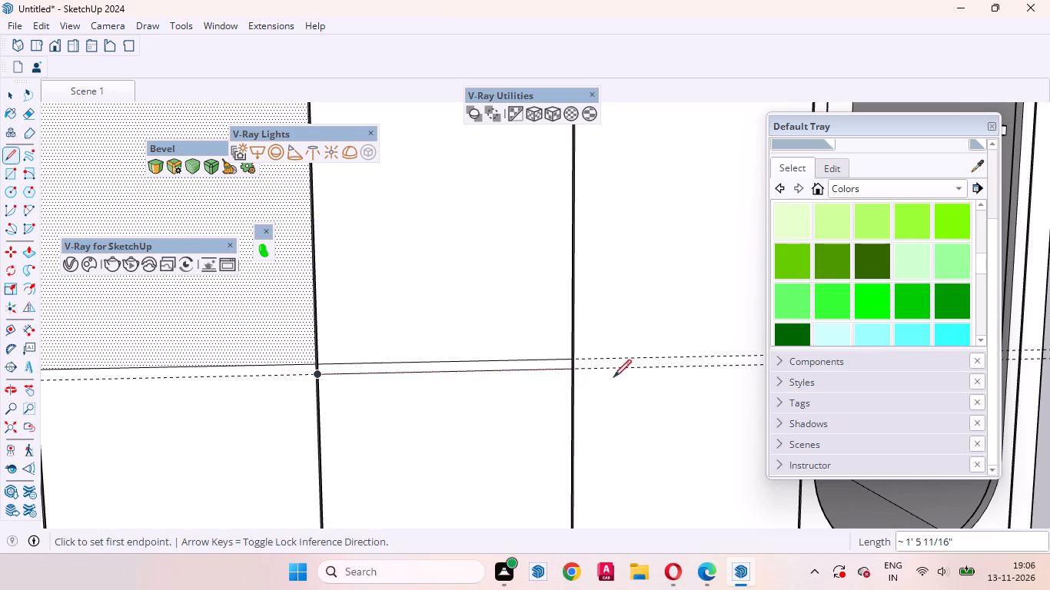
key(space)
Draw a line along the lower guide from edge to edge across the rightmost middle panel.
scroll(359, 403, down, 9)
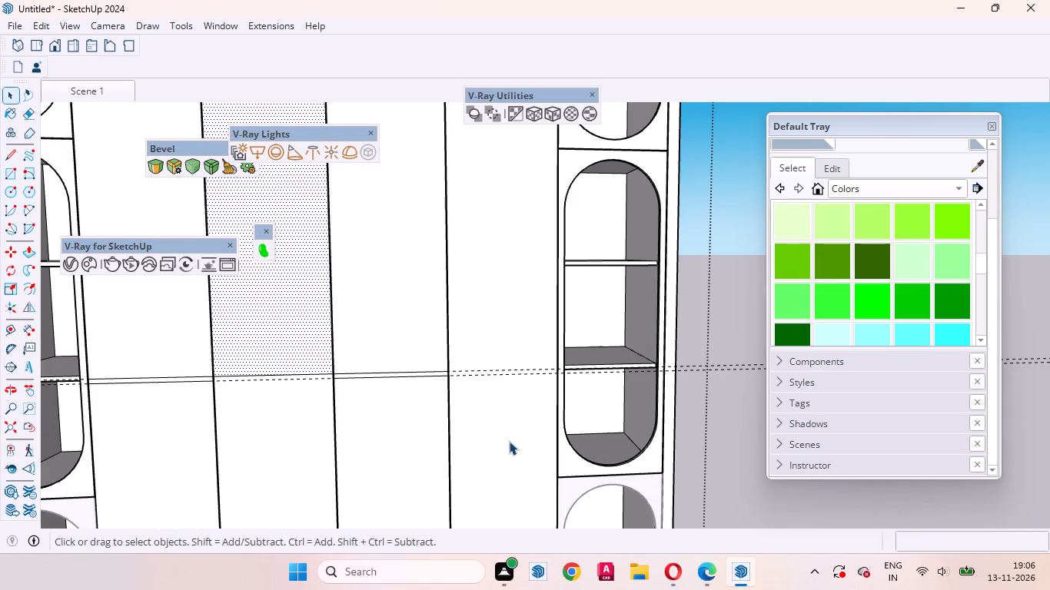
click(389, 433)
click(480, 405)
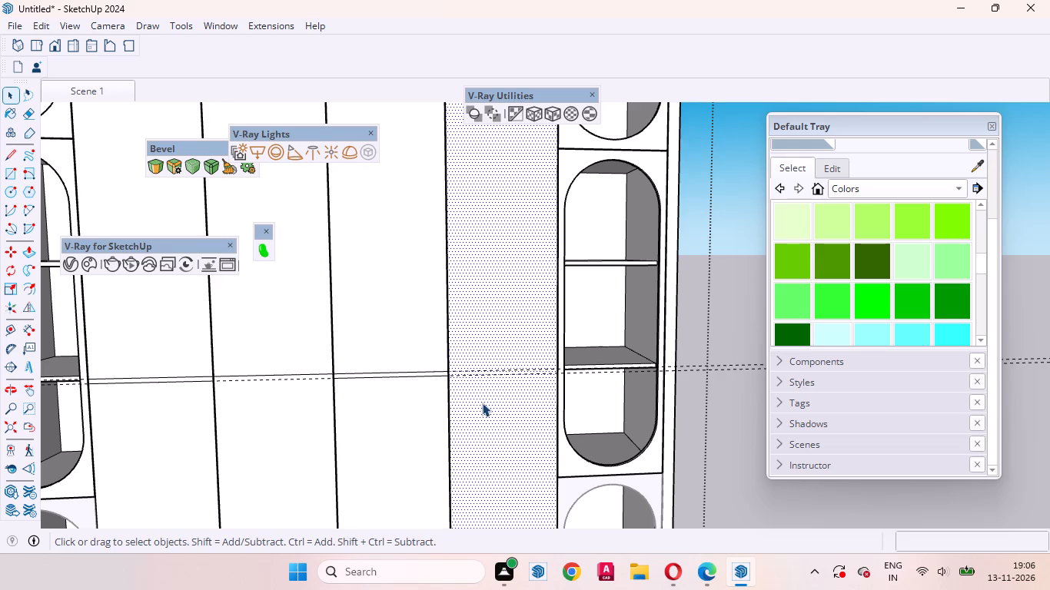
key(l)
scroll(475, 389, up, 20)
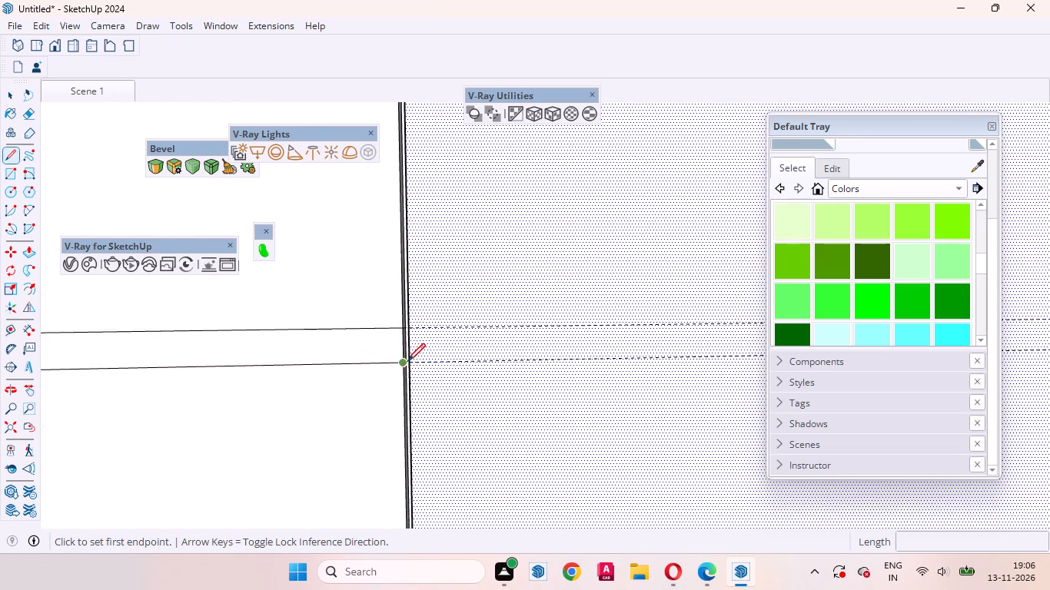
scroll(407, 361, up, 4)
click(414, 363)
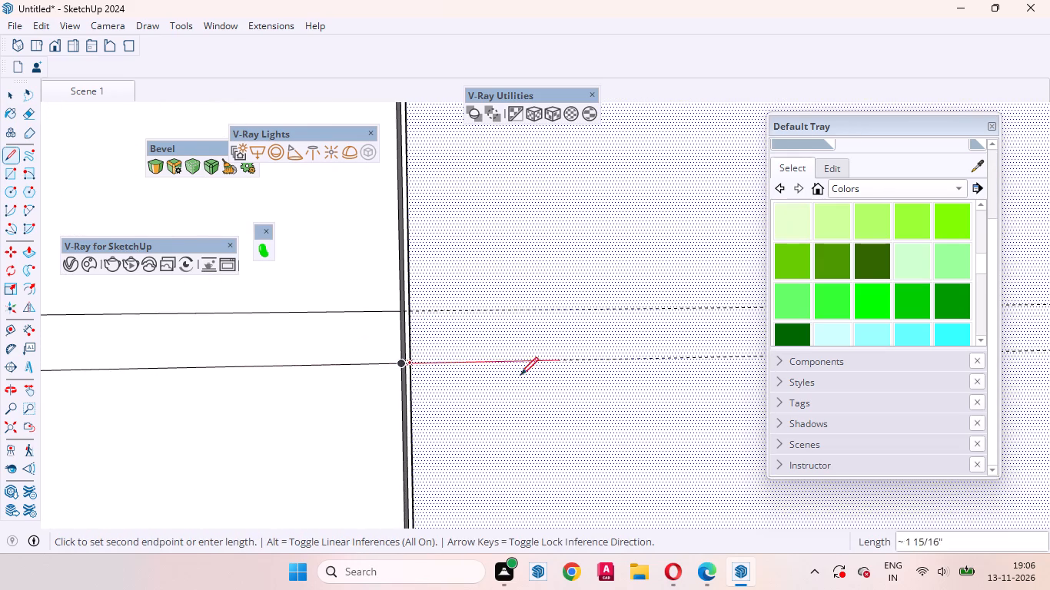
scroll(394, 389, down, 14)
scroll(711, 381, up, 8)
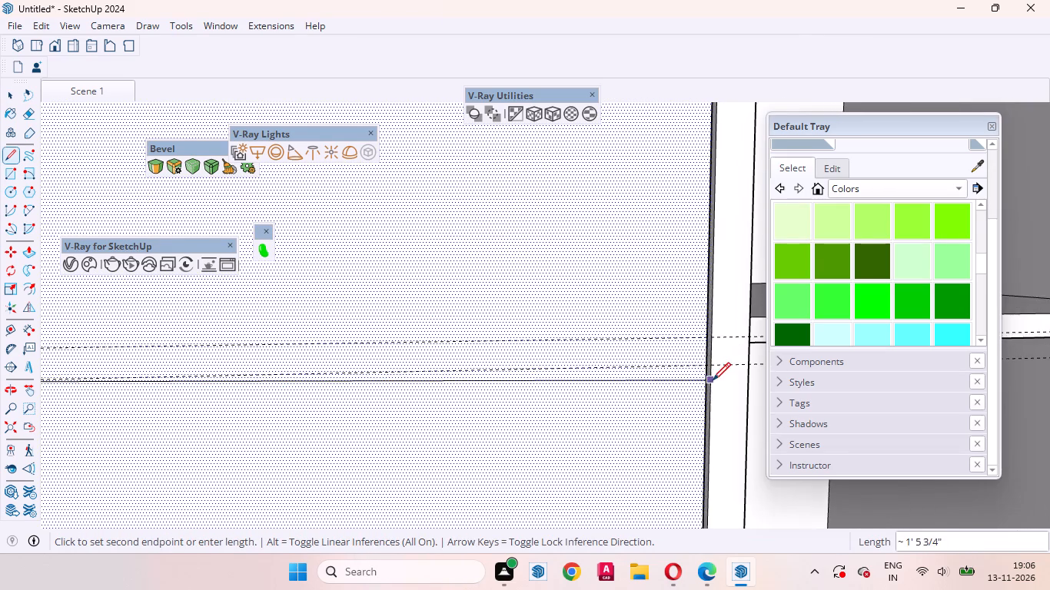
scroll(713, 380, up, 2)
click(704, 360)
Draw a line along the upper guide from edge to edge across the rightmost middle panel.
scroll(673, 389, down, 3)
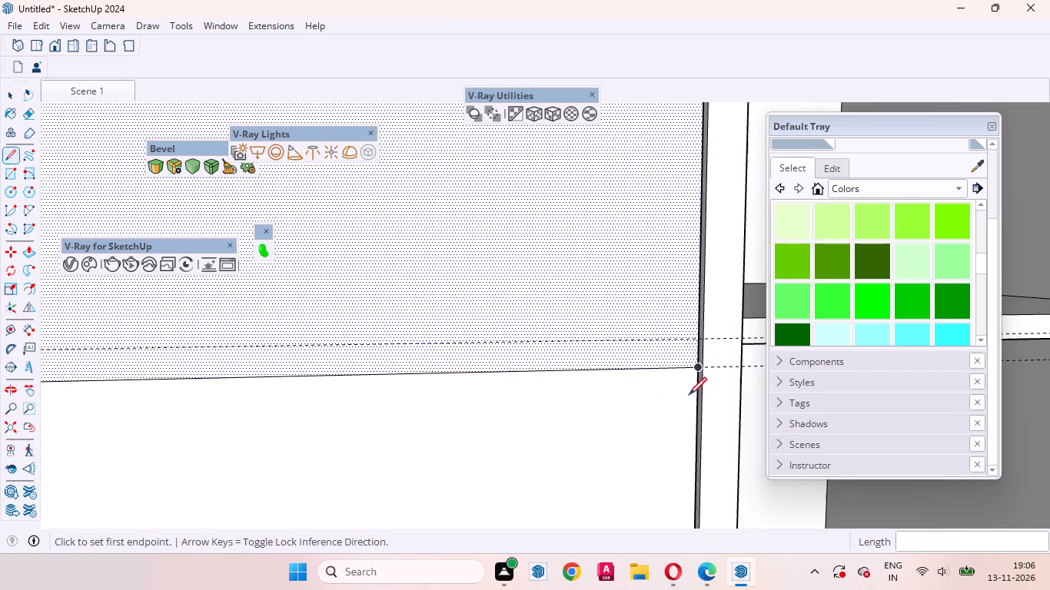
scroll(689, 395, down, 5)
scroll(211, 374, up, 11)
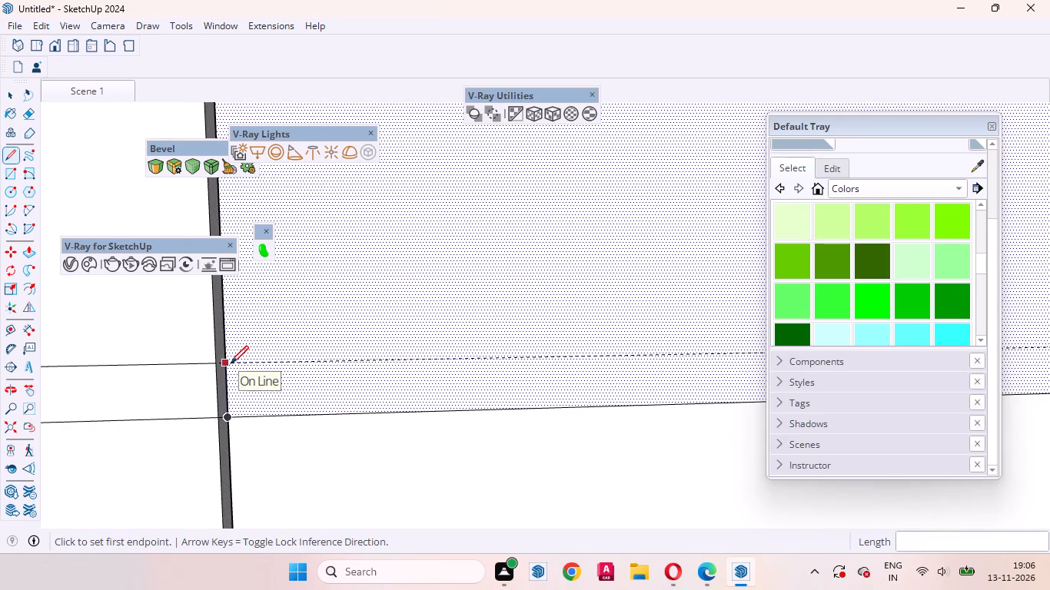
click(228, 363)
scroll(556, 398, down, 11)
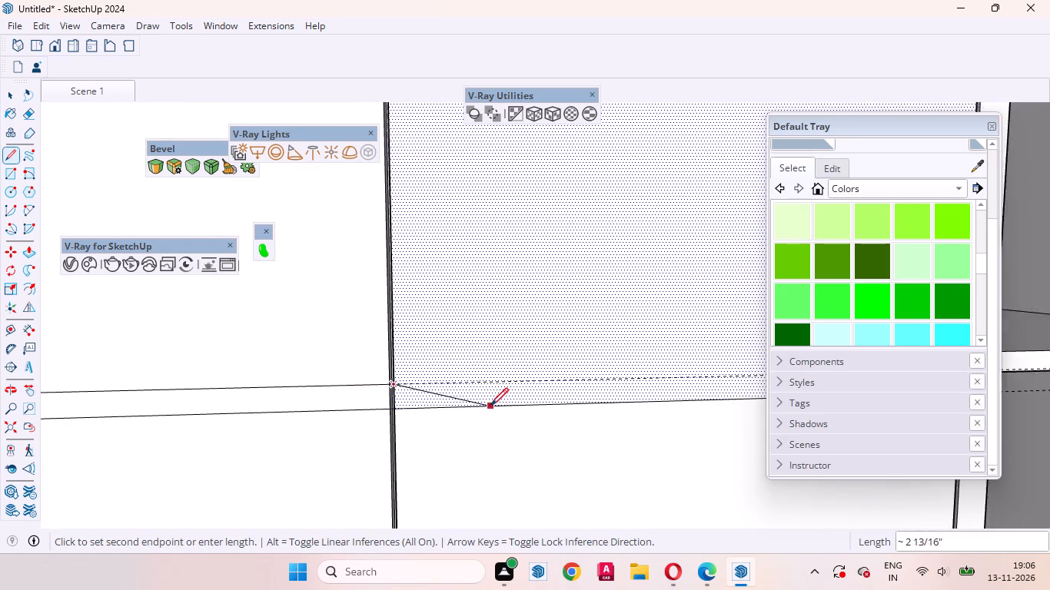
scroll(490, 406, down, 9)
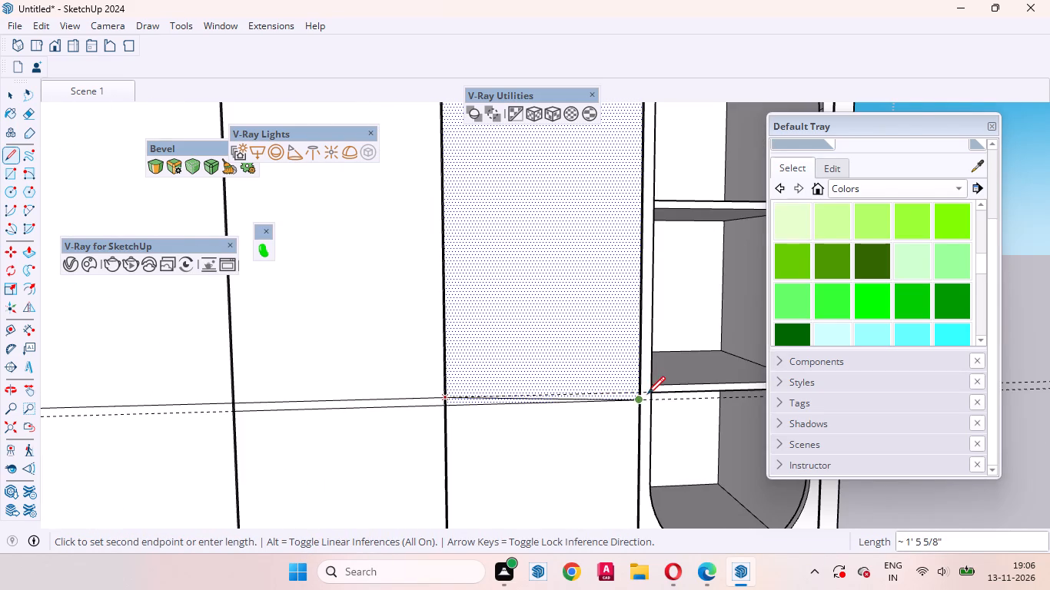
scroll(647, 394, up, 16)
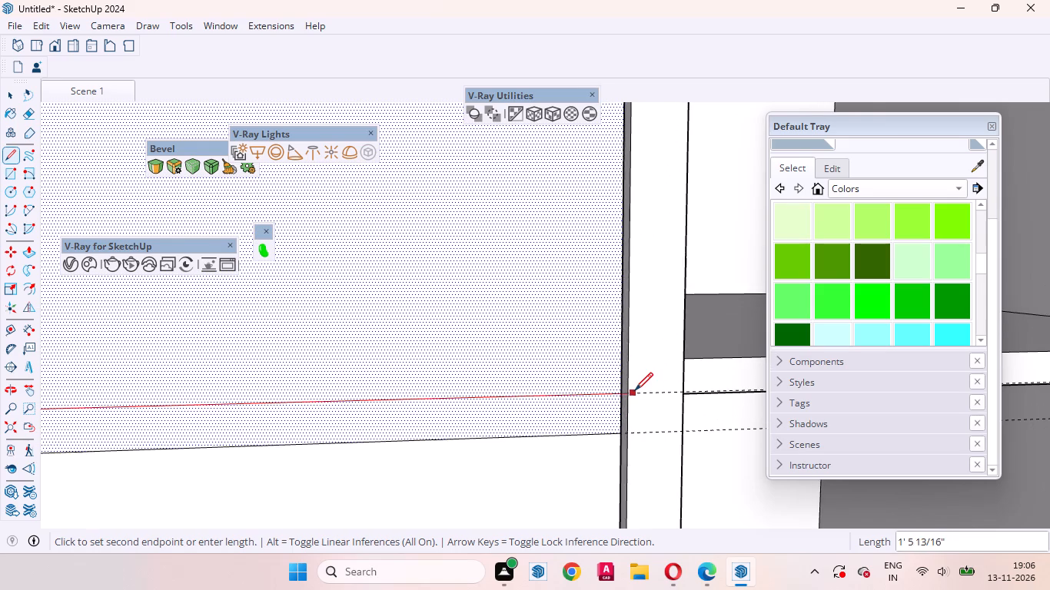
scroll(632, 393, up, 7)
click(612, 394)
key(space)
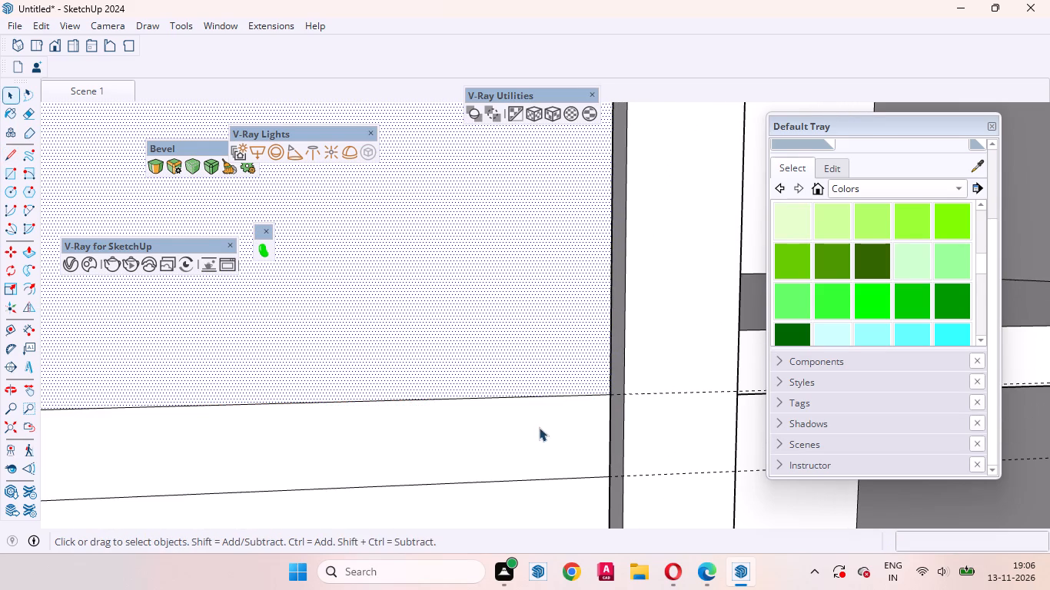
Draw a line along the lower guide across the second middle panel from the left, closing its strip.
scroll(640, 376, down, 20)
scroll(640, 376, down, 12)
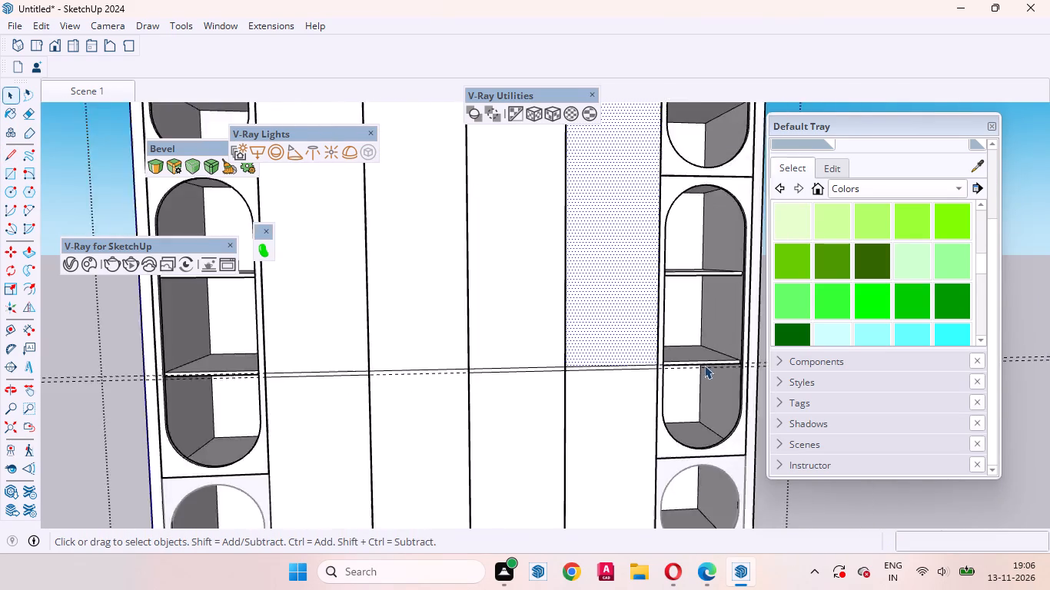
scroll(704, 365, down, 4)
scroll(473, 376, up, 9)
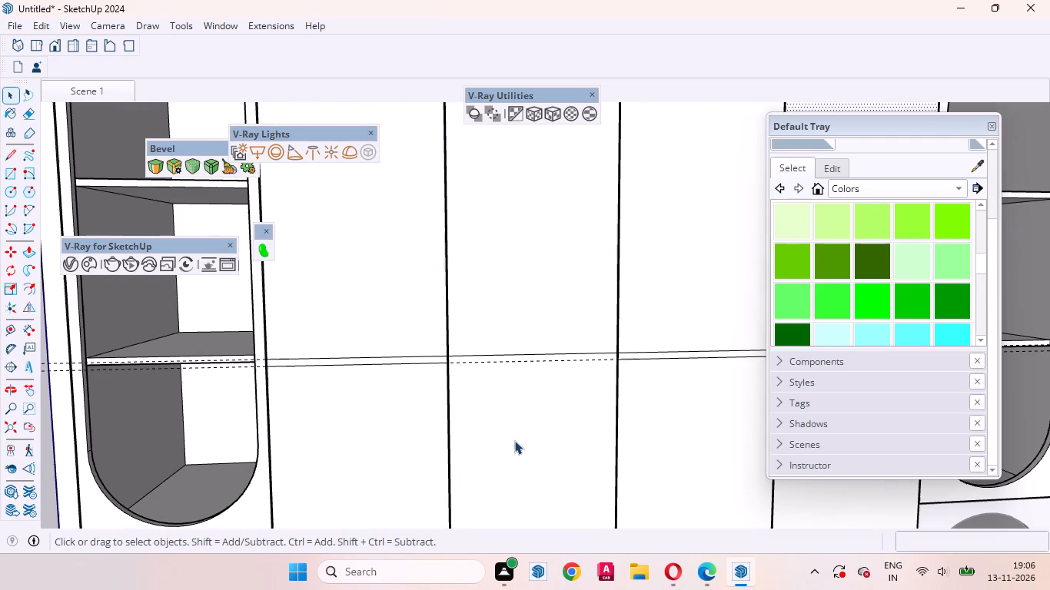
click(516, 438)
key(l)
scroll(477, 399, up, 9)
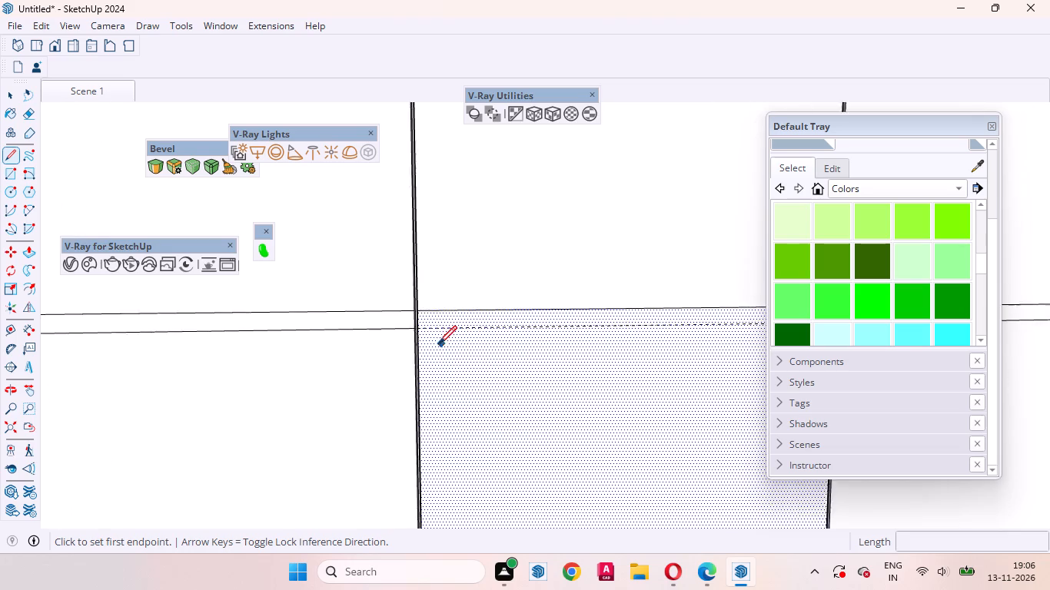
scroll(439, 343, up, 10)
click(397, 315)
scroll(381, 340, down, 4)
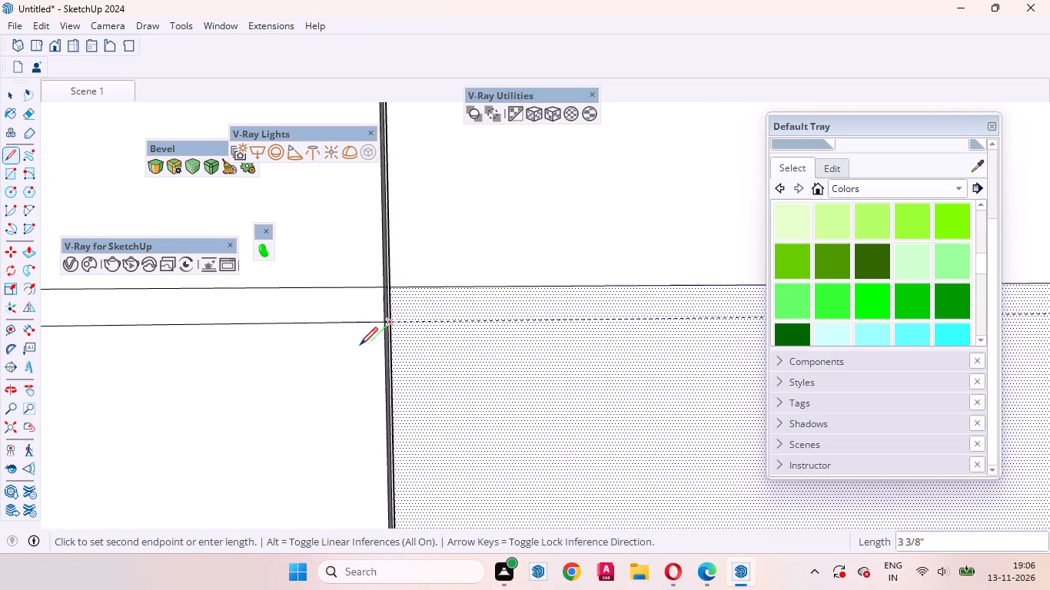
scroll(360, 345, down, 13)
scroll(625, 344, up, 9)
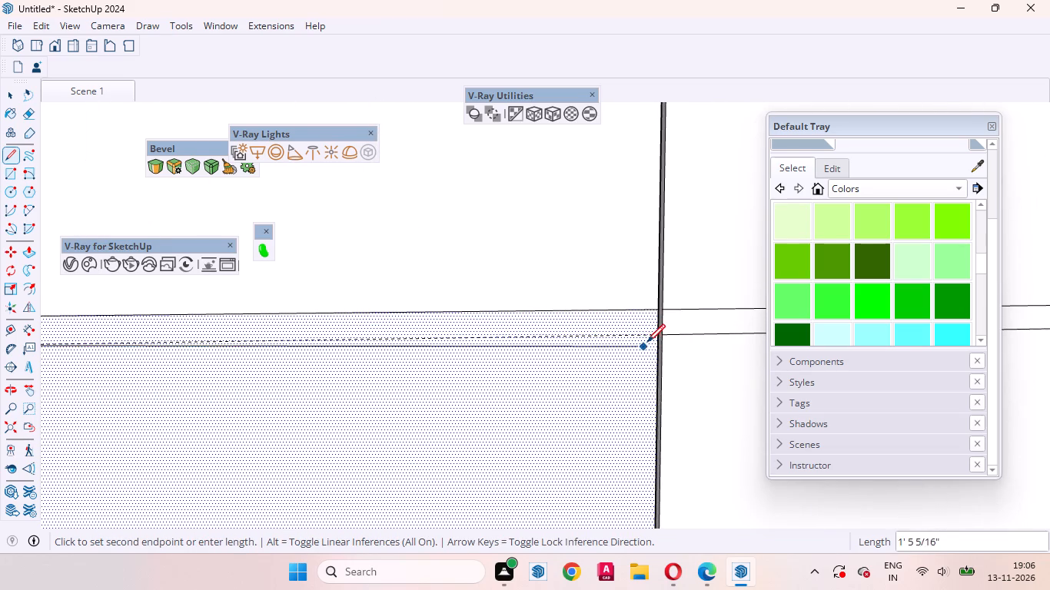
click(655, 337)
key(space)
Place vertical guides 6" to either side of the joint between the leftmost and second middle panels.
scroll(639, 383, down, 7)
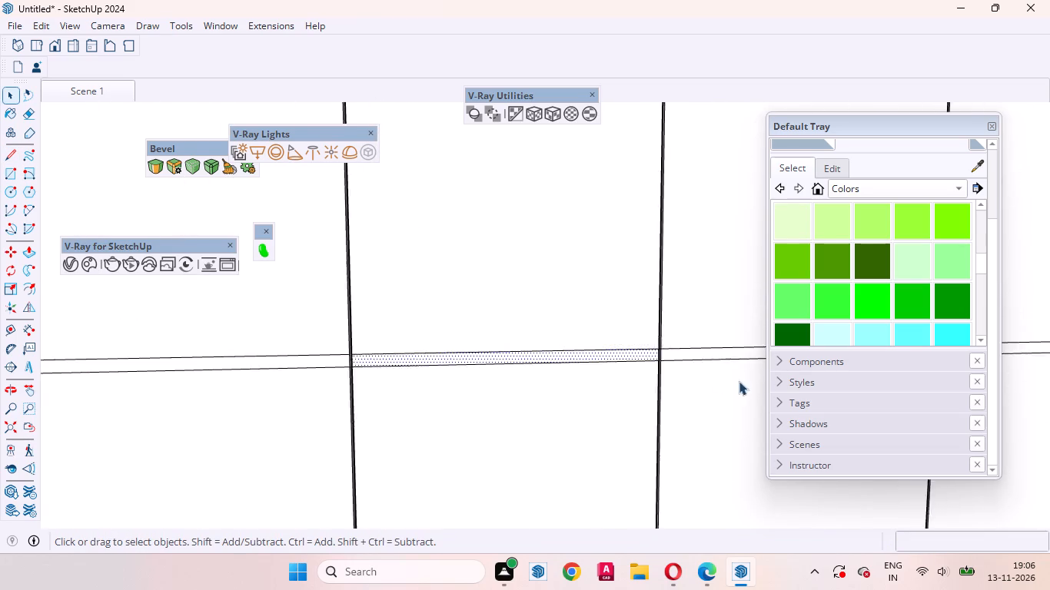
scroll(739, 381, down, 10)
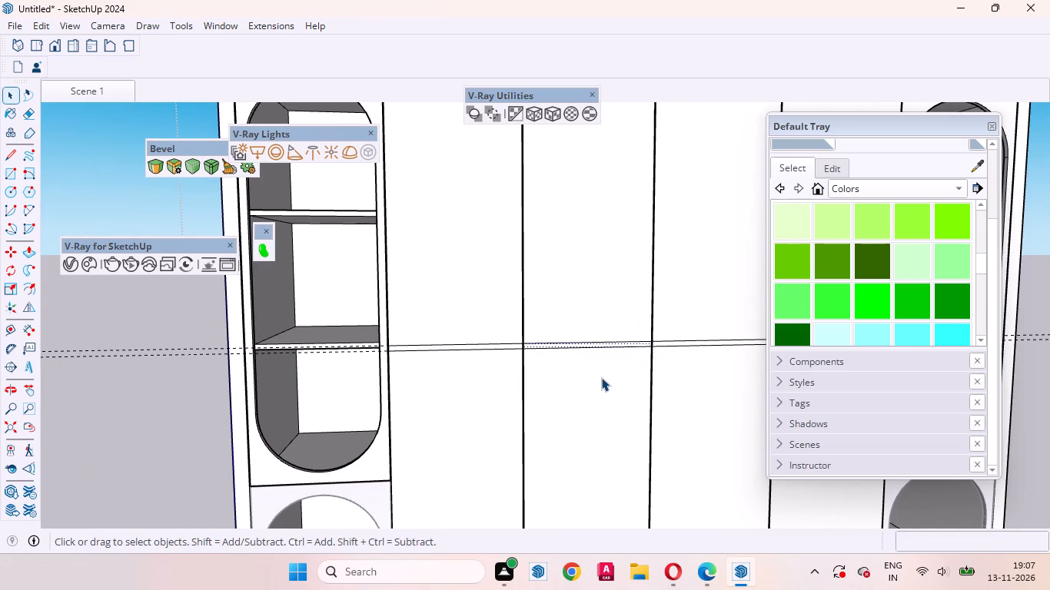
key(t)
scroll(556, 356, up, 7)
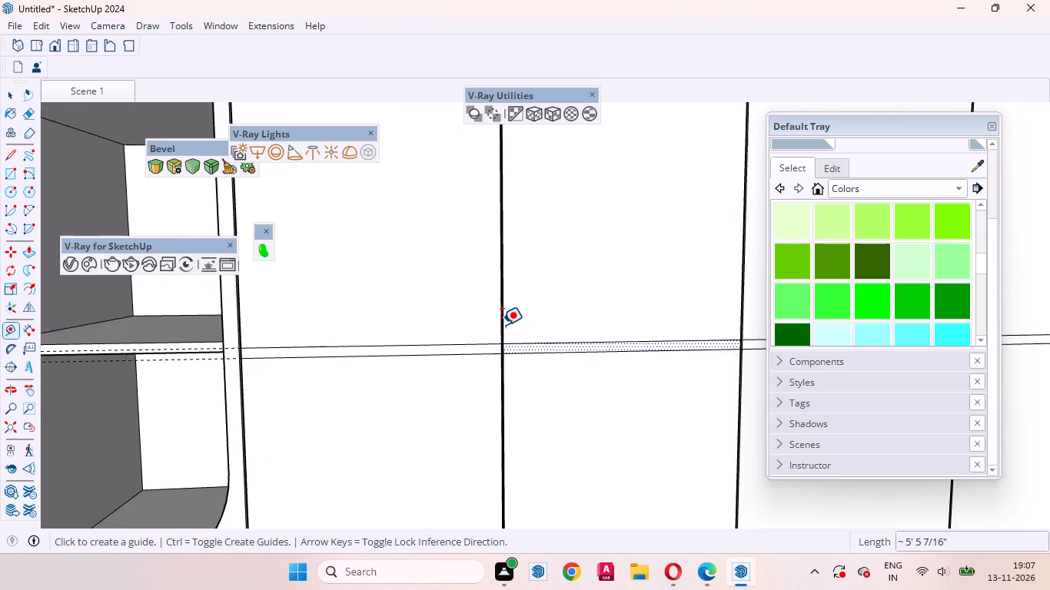
scroll(502, 325, up, 8)
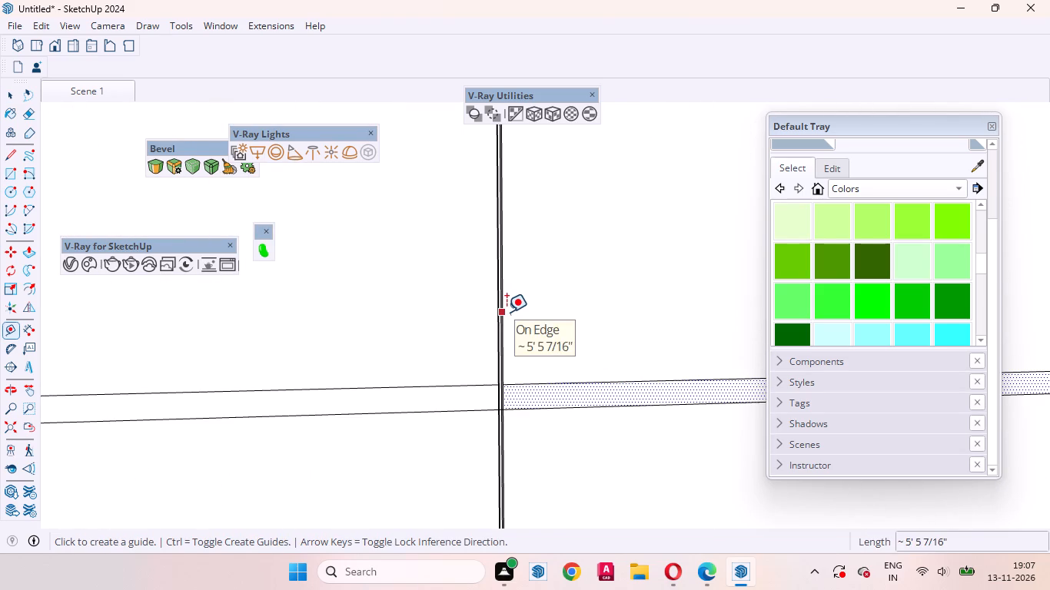
click(507, 312)
key(6)
key(Return)
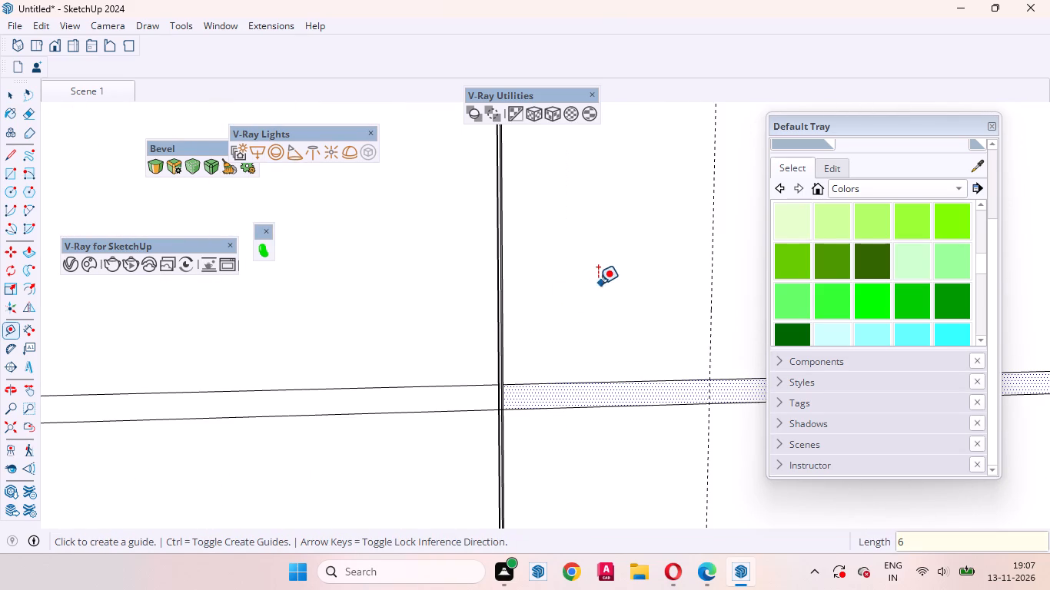
scroll(598, 283, down, 5)
scroll(518, 325, up, 5)
click(538, 291)
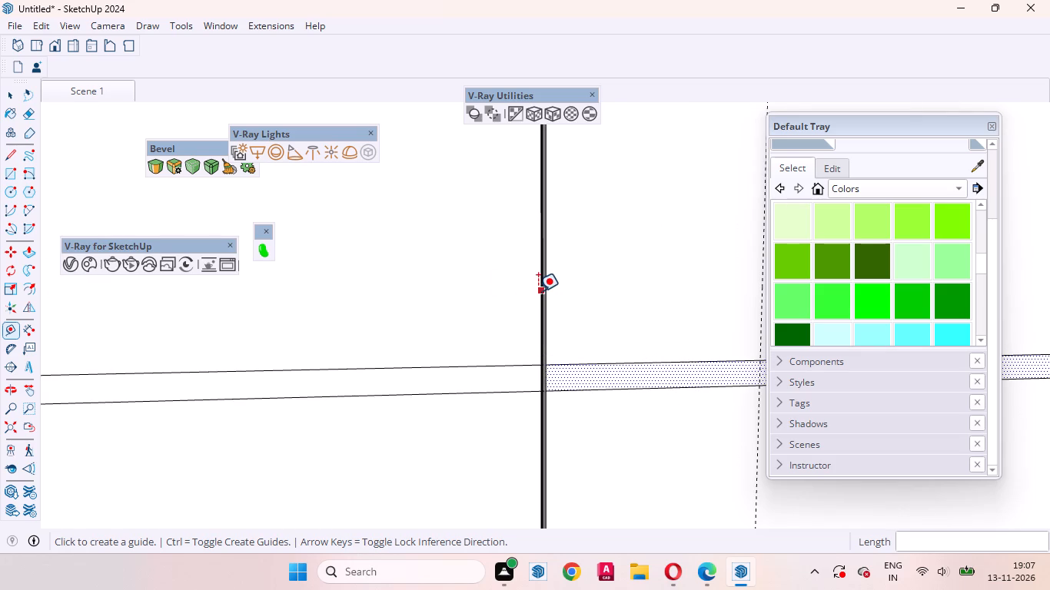
key(6)
key(Return)
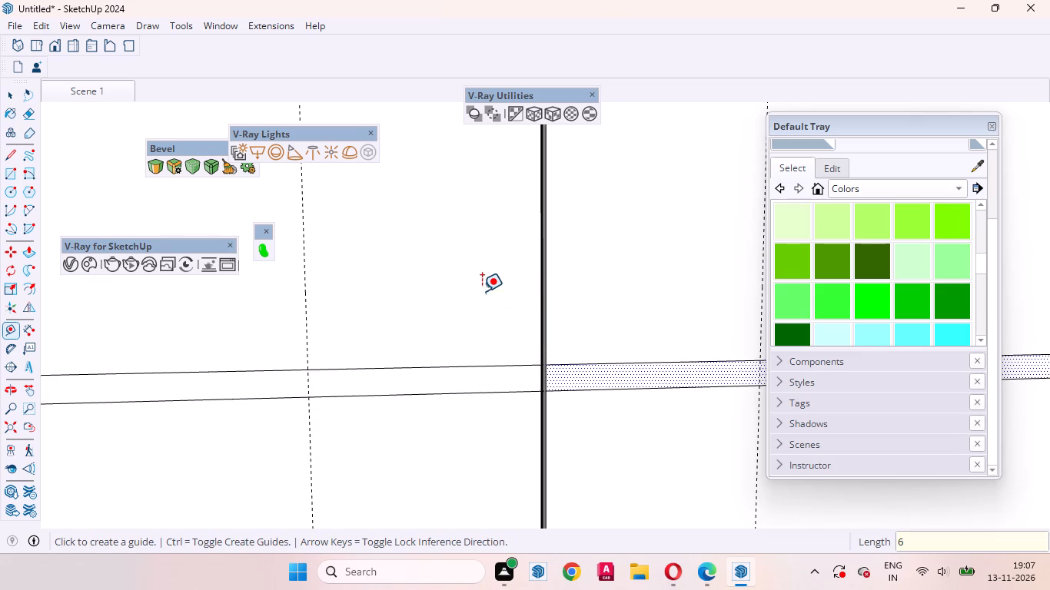
Place a horizontal guide 6" above the strip's upper edge on the leftmost middle panel.
click(500, 362)
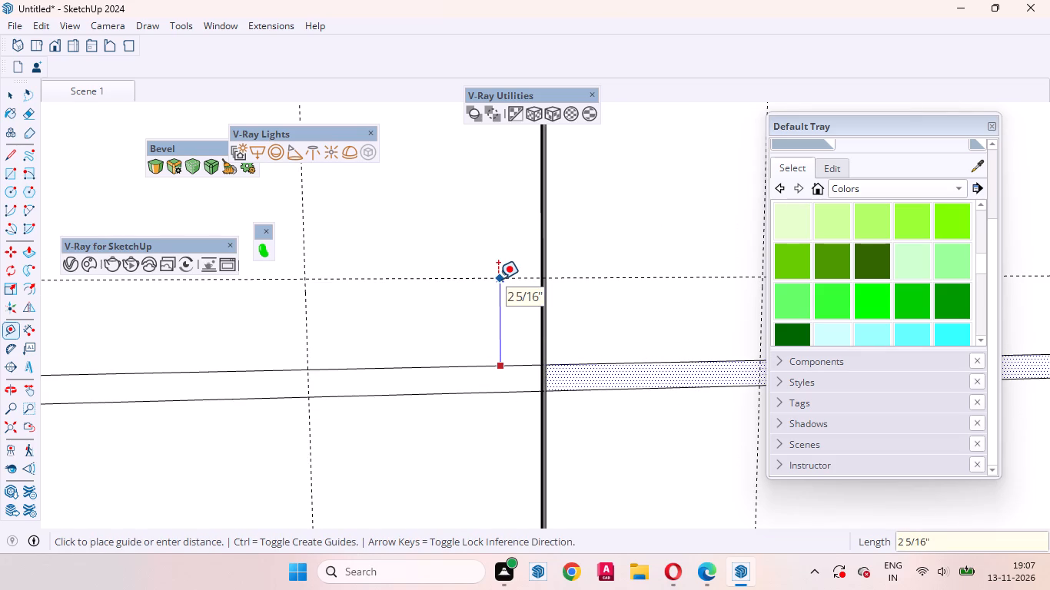
key(6)
key(Return)
Place vertical guides 4" to either side of the joint between the leftmost and second middle panels.
scroll(498, 283, down, 17)
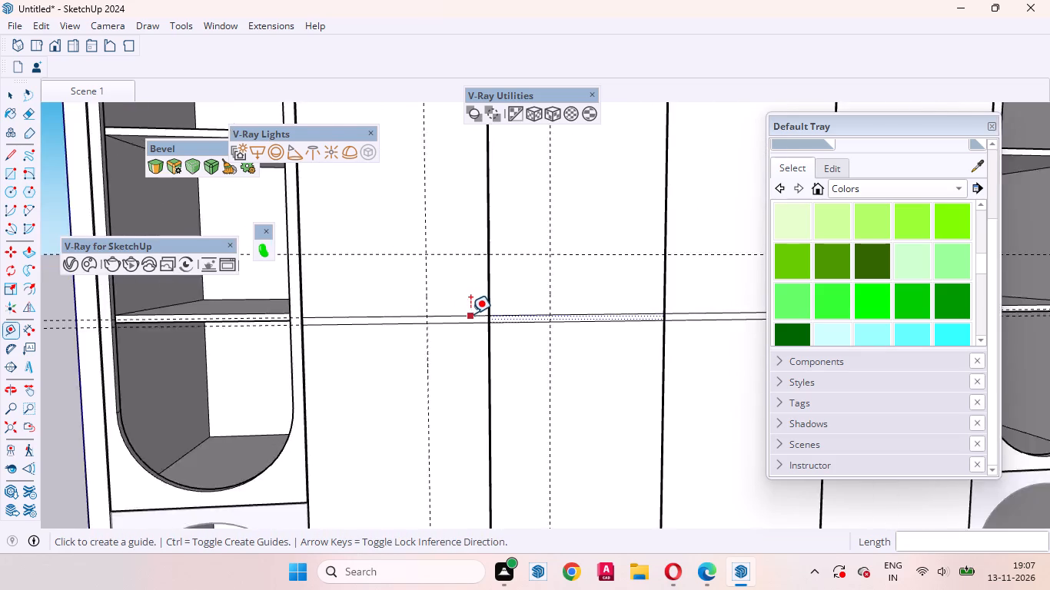
scroll(470, 313, down, 2)
middle_drag(492, 364, 467, 364)
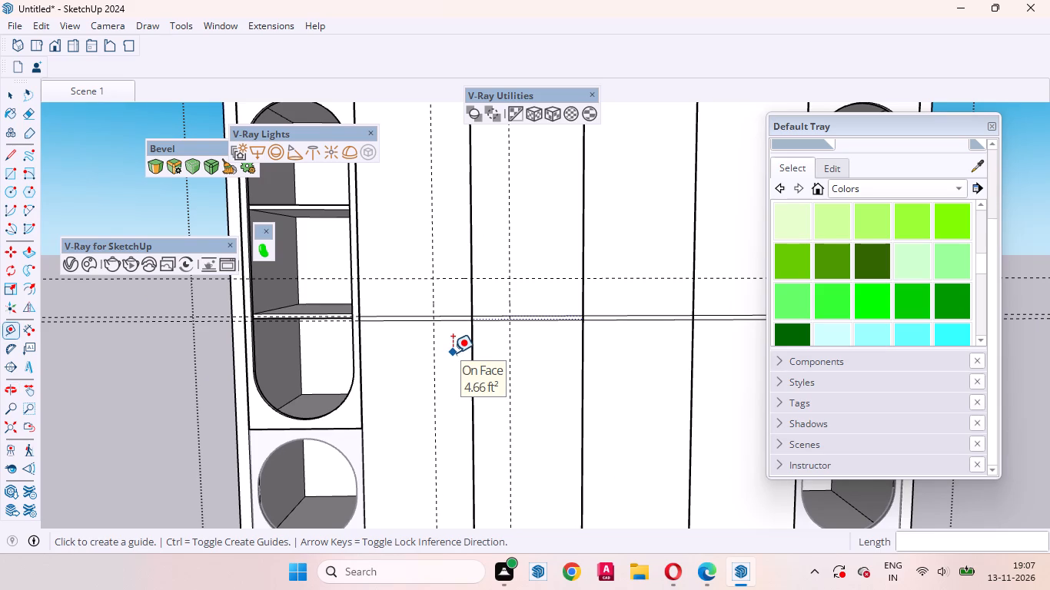
scroll(457, 355, down, 3)
scroll(462, 316, up, 11)
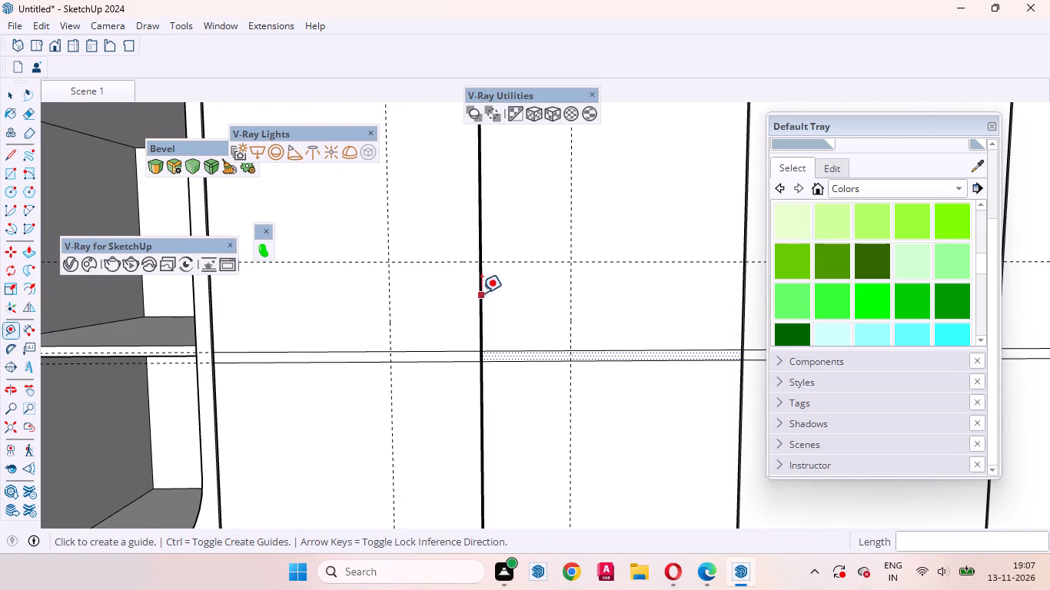
click(481, 292)
key(4)
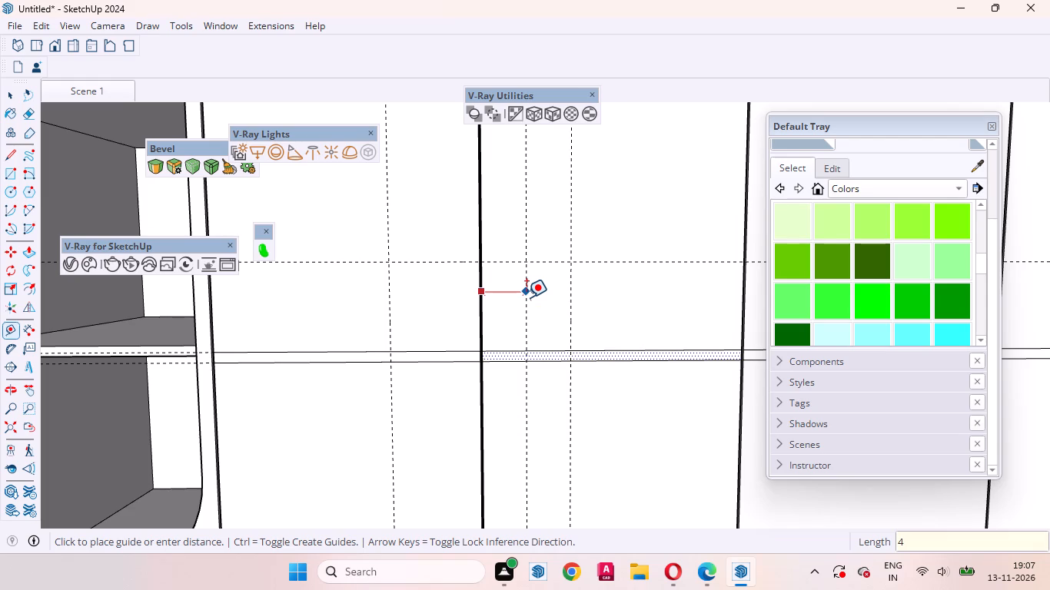
key(Return)
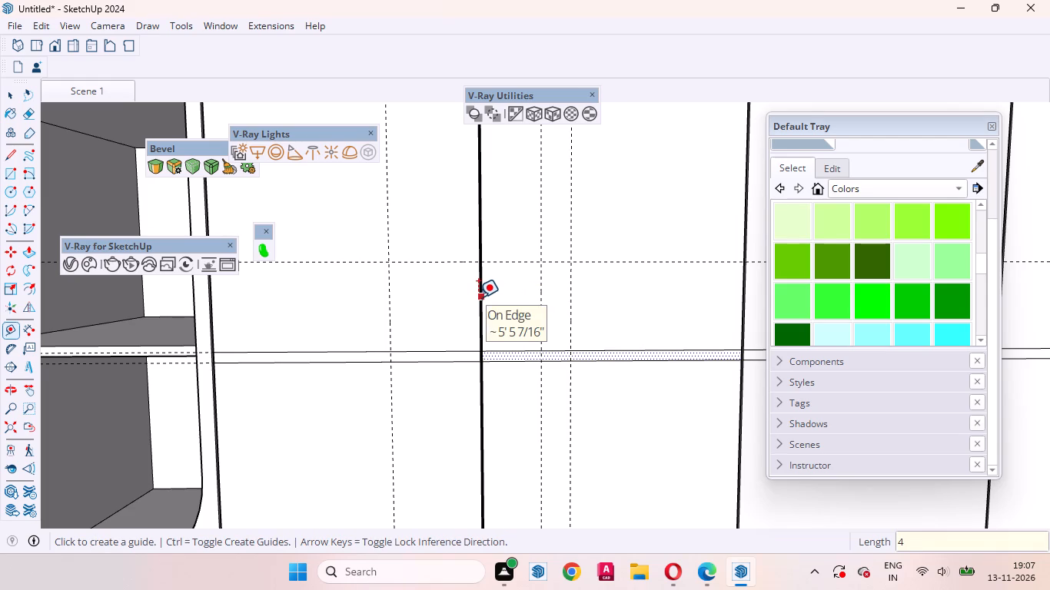
scroll(478, 297, up, 10)
click(479, 276)
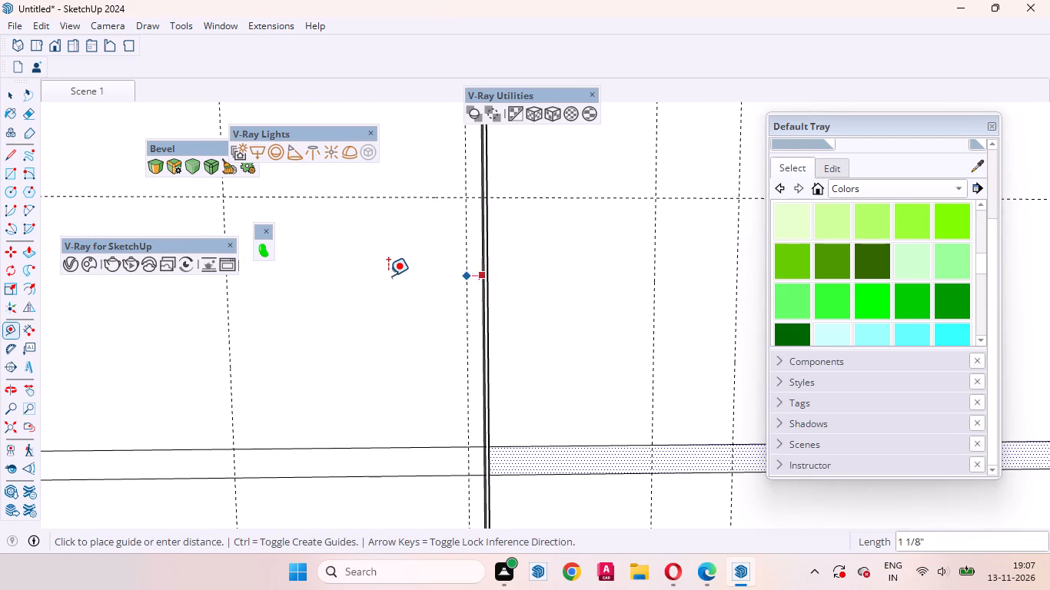
key(4)
key(Return)
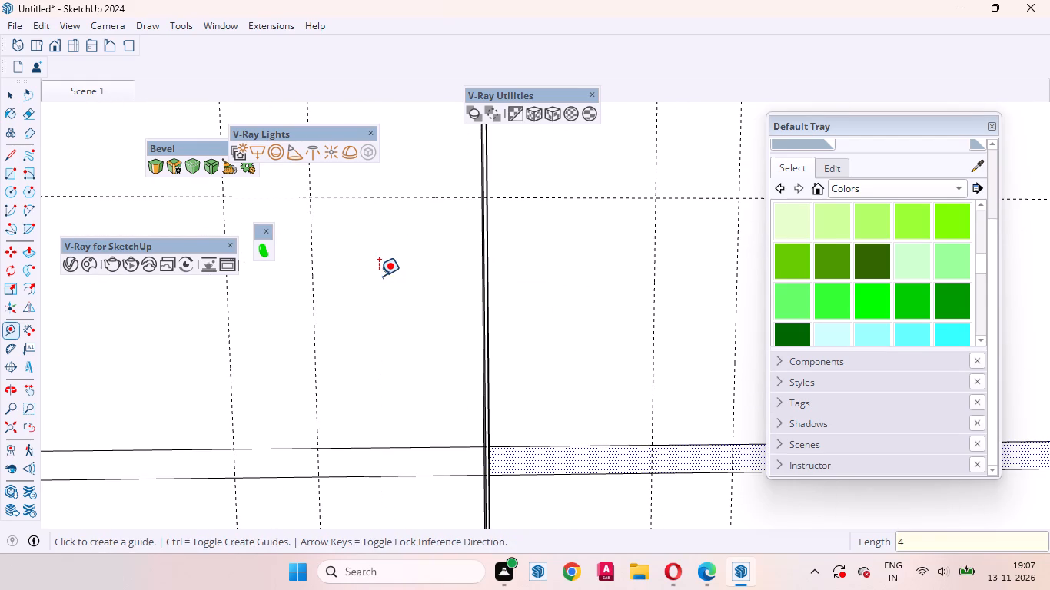
Place a horizontal guide 4" above the strip's upper edge on the second middle panel from the left.
click(513, 442)
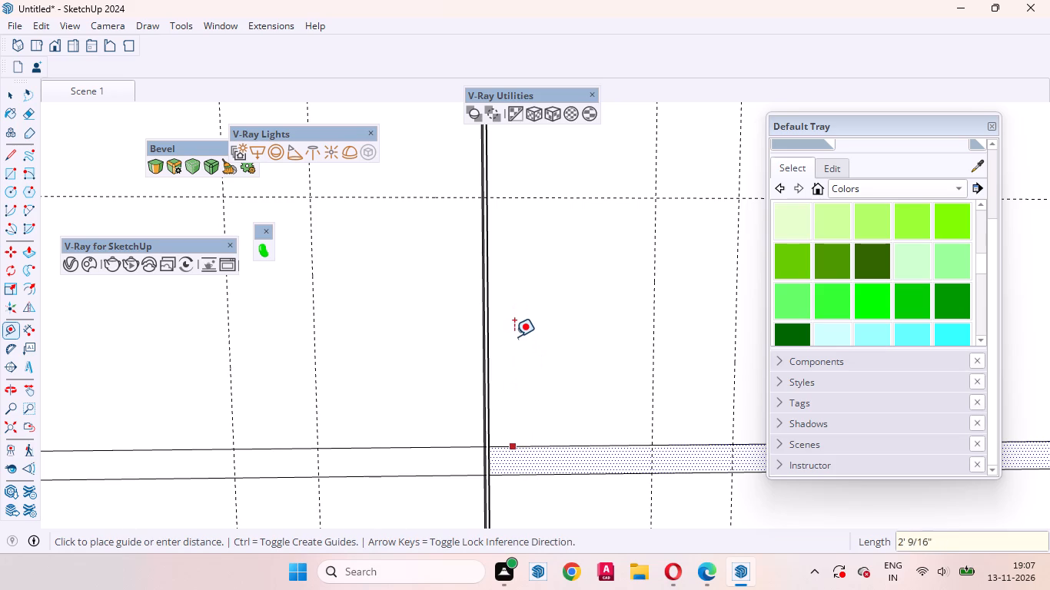
key(space)
scroll(488, 334, down, 11)
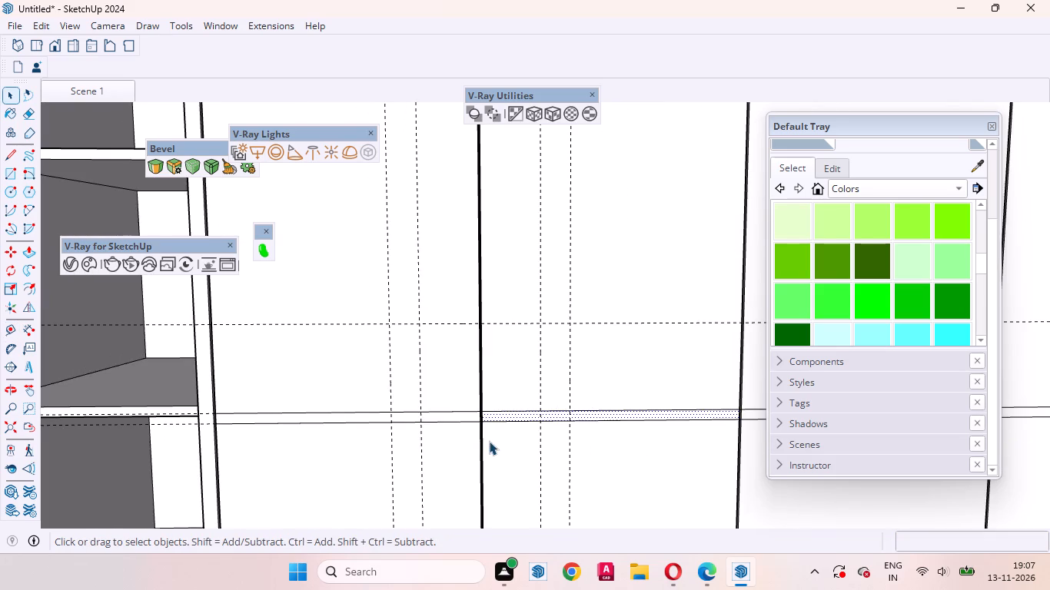
scroll(481, 464, down, 4)
scroll(495, 421, up, 3)
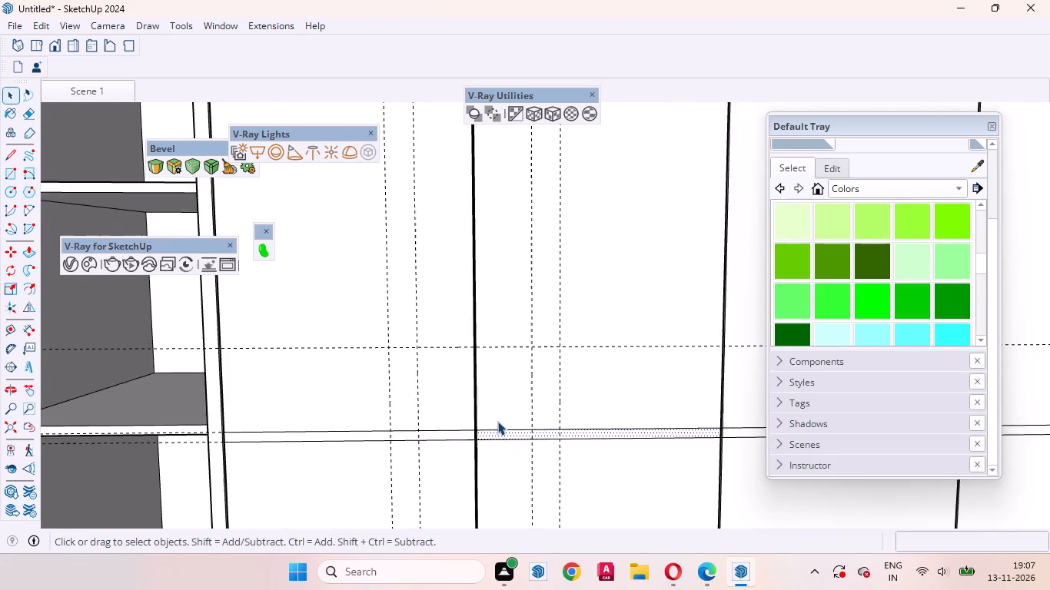
scroll(497, 421, up, 2)
key(t)
scroll(497, 417, up, 4)
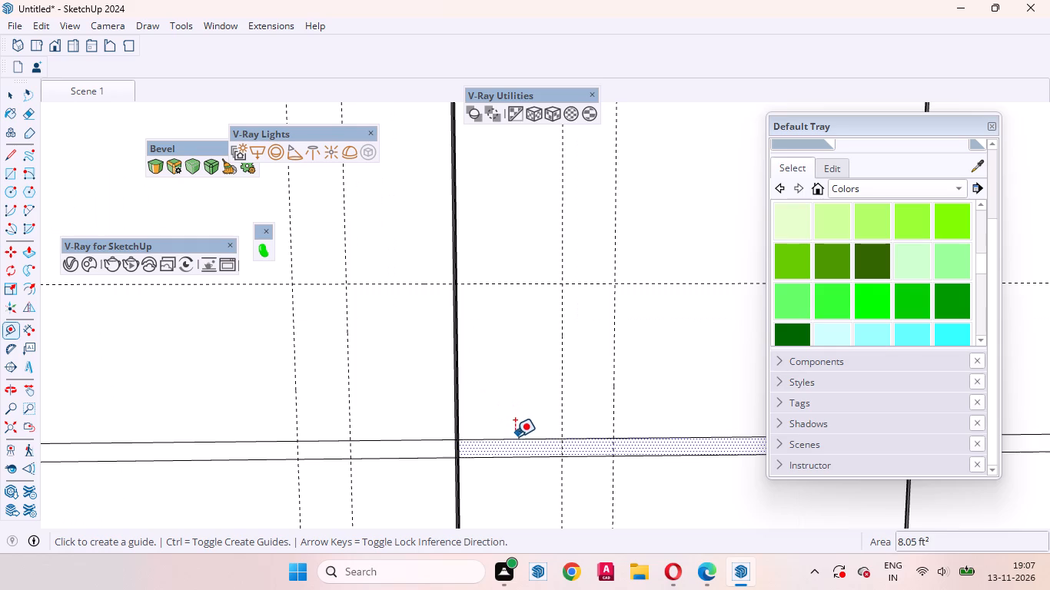
click(510, 439)
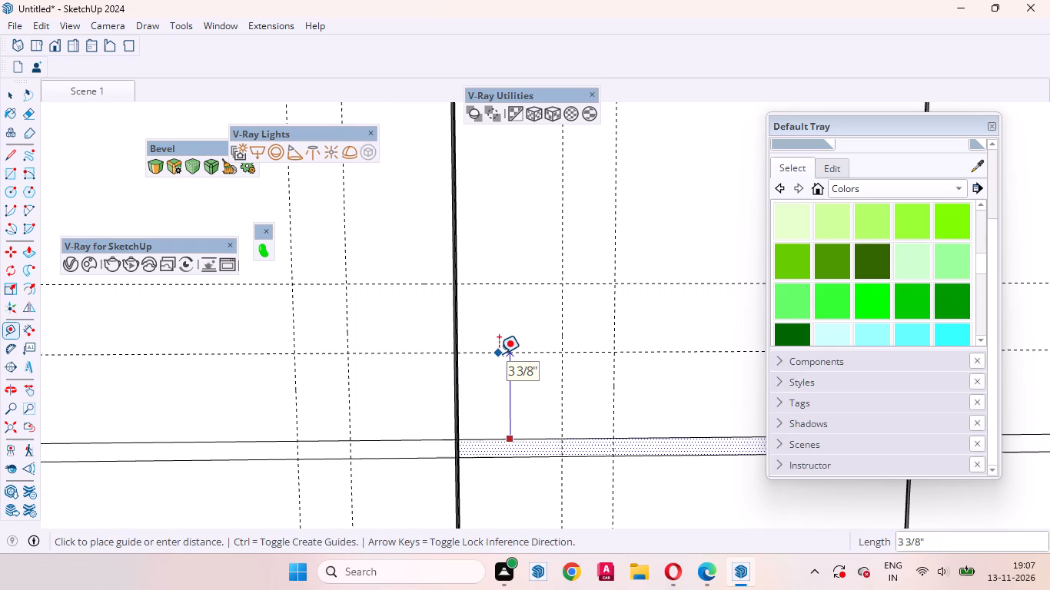
key(4)
key(Return)
Place a horizontal guide 4" below the strip's lower edge on the second middle panel from the left.
scroll(502, 334, down, 7)
scroll(510, 406, up, 4)
click(507, 384)
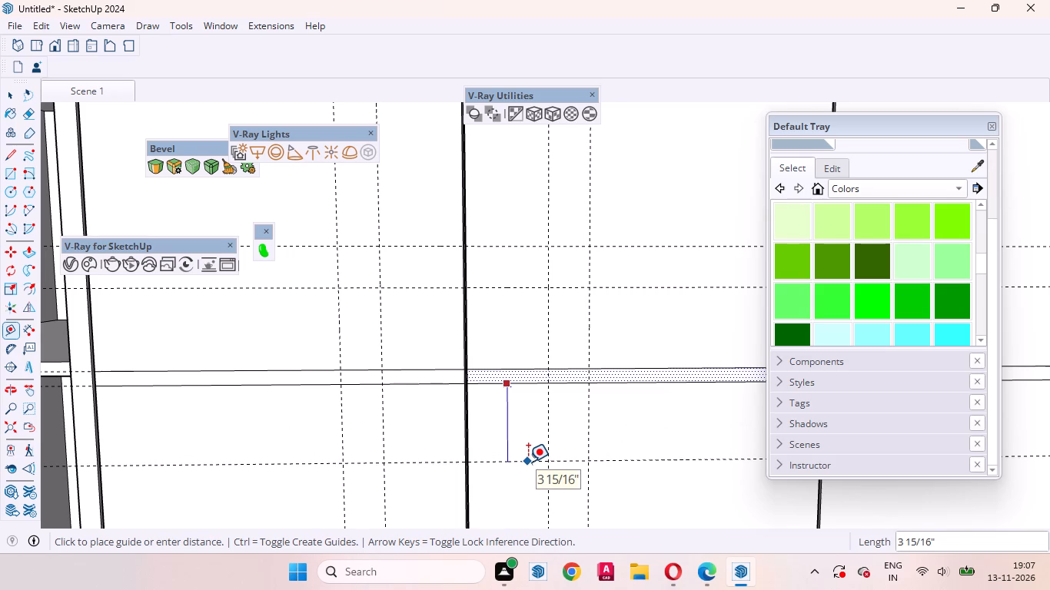
key(4)
key(Return)
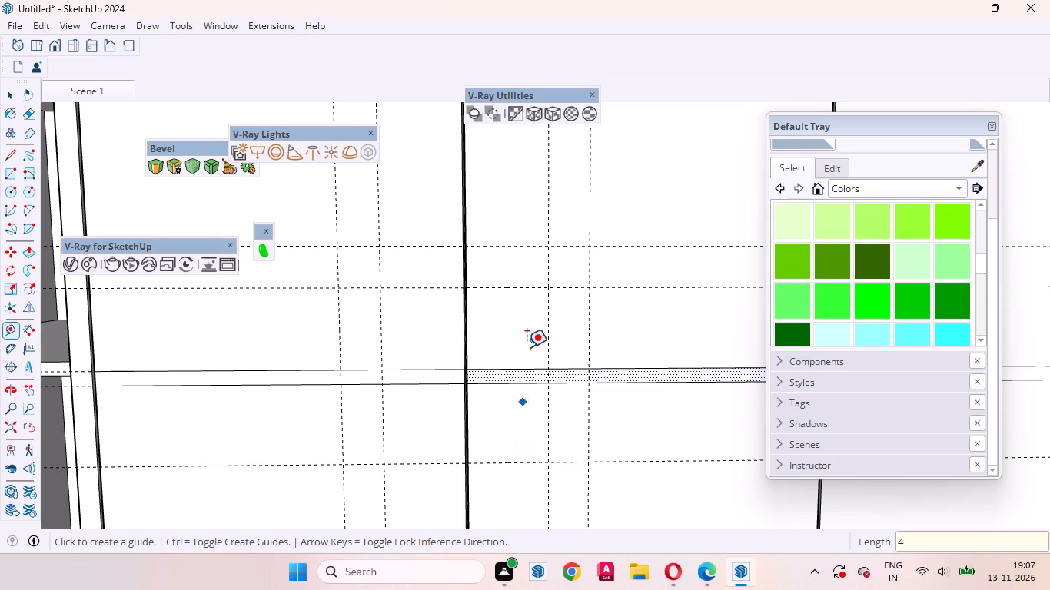
Draw a 100-segment half-circle arc, bulge about 4 3/8", on the second middle panel's left edge between the 4" guides above and below the strip.
scroll(527, 311, down, 7)
key(space)
click(517, 383)
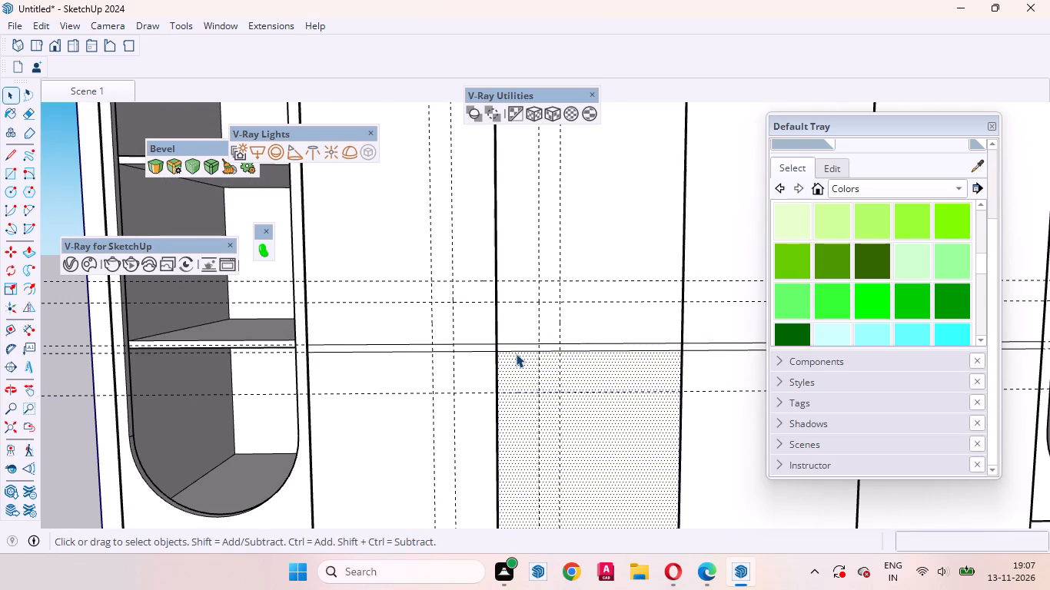
key(a)
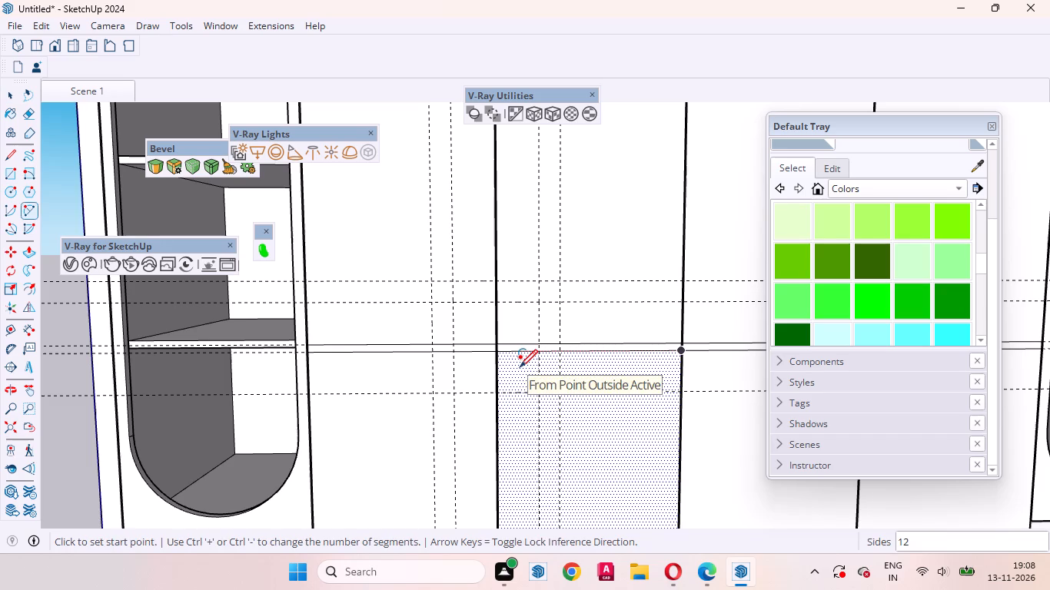
text(100)
key(Return)
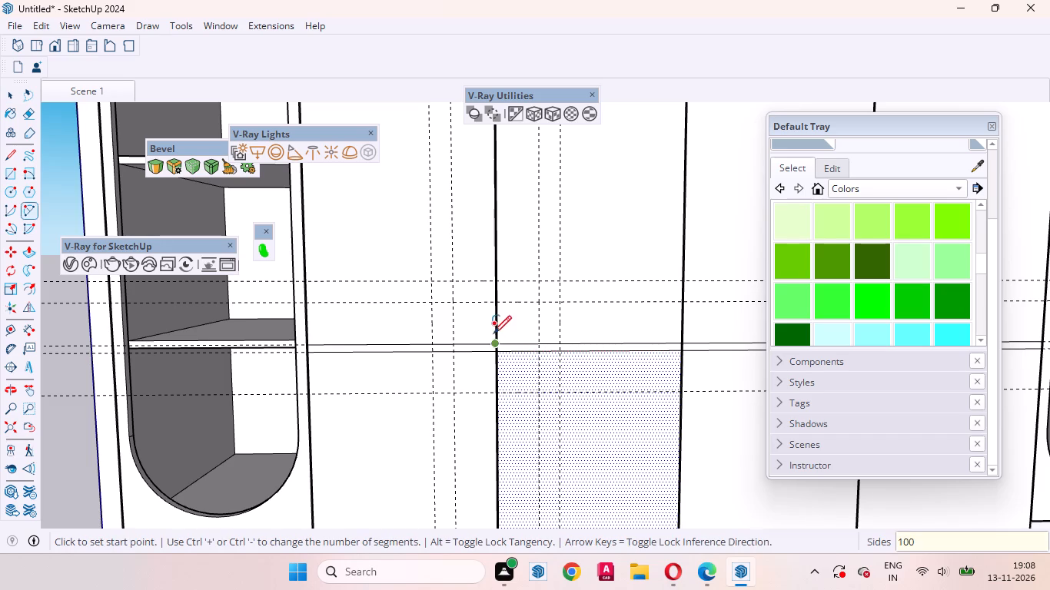
click(500, 303)
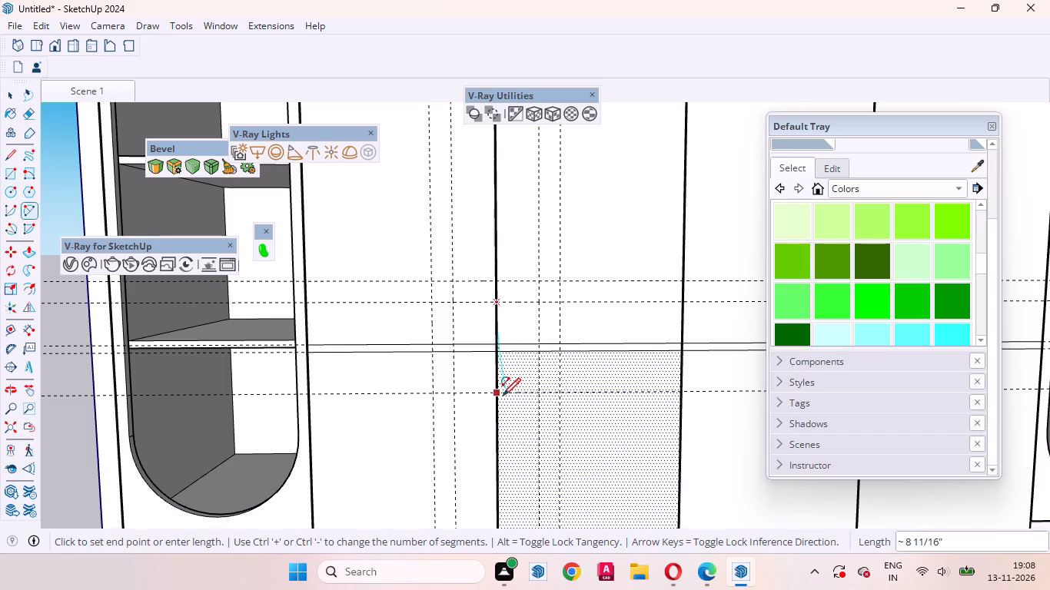
click(498, 393)
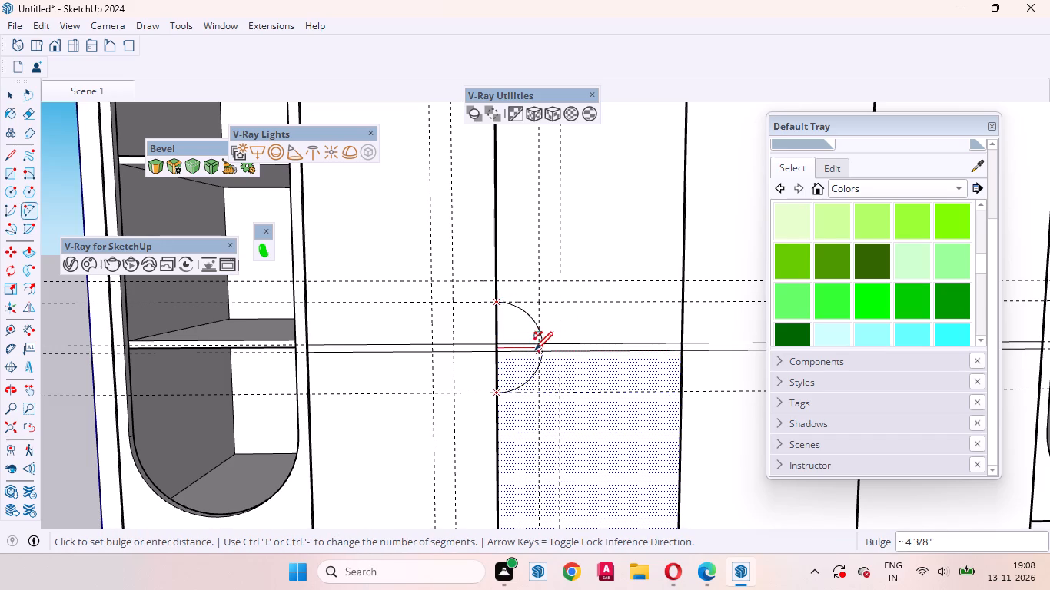
click(536, 348)
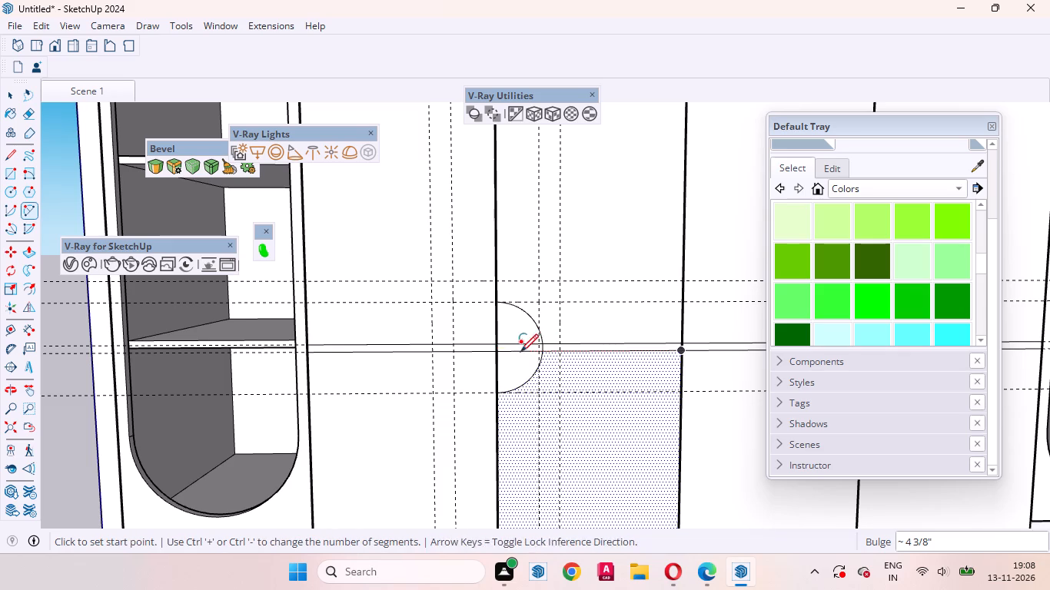
key(space)
click(520, 333)
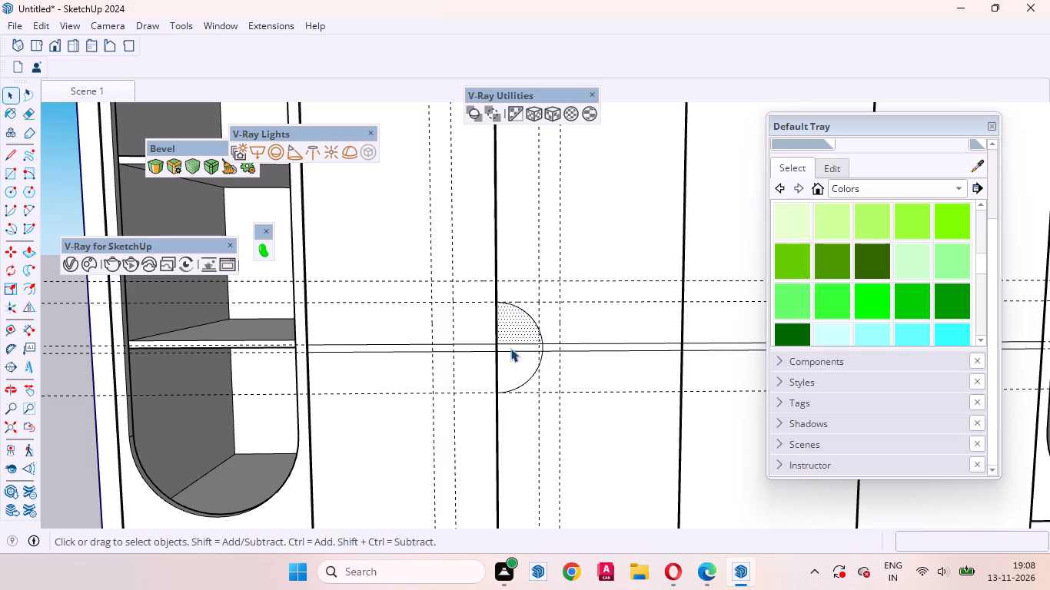
Draw the matching half-circle arc, bulge about 4 3/8", on the leftmost middle panel's right edge between the same horizontal guides.
key(a)
scroll(483, 326, up, 10)
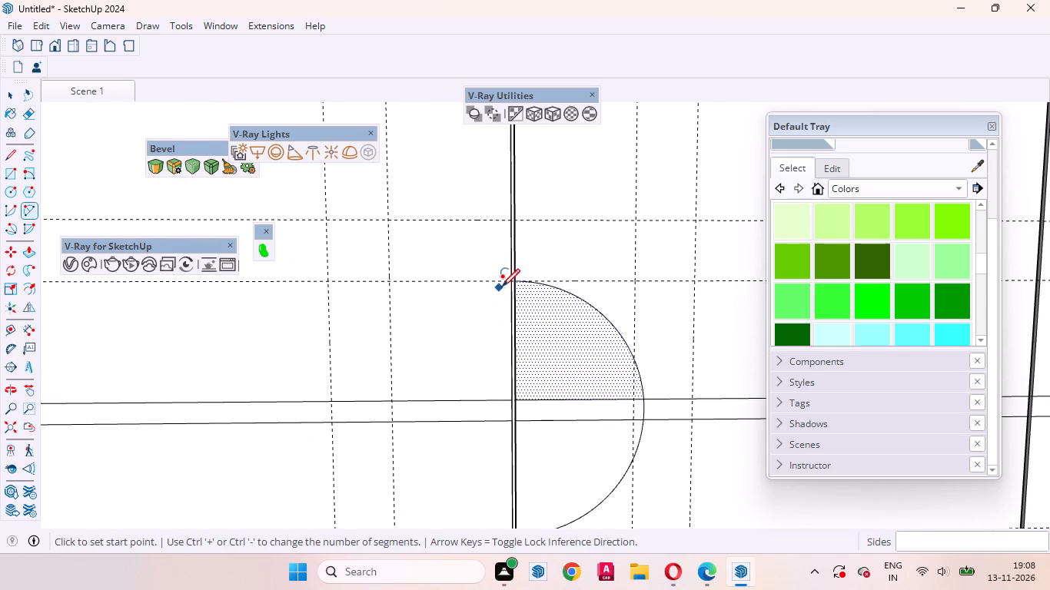
scroll(509, 281, up, 10)
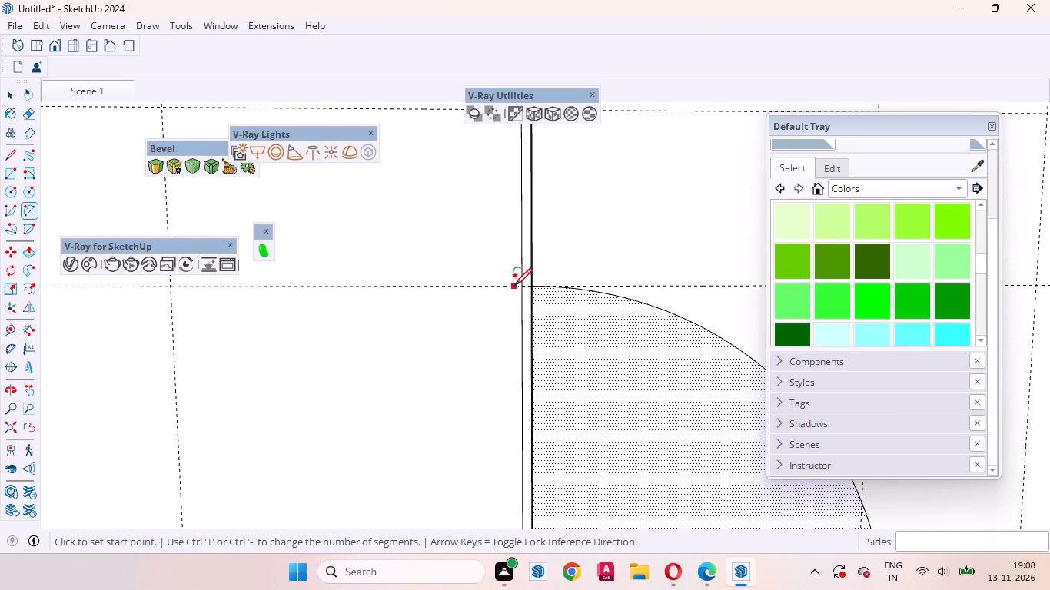
click(520, 285)
scroll(480, 311, down, 11)
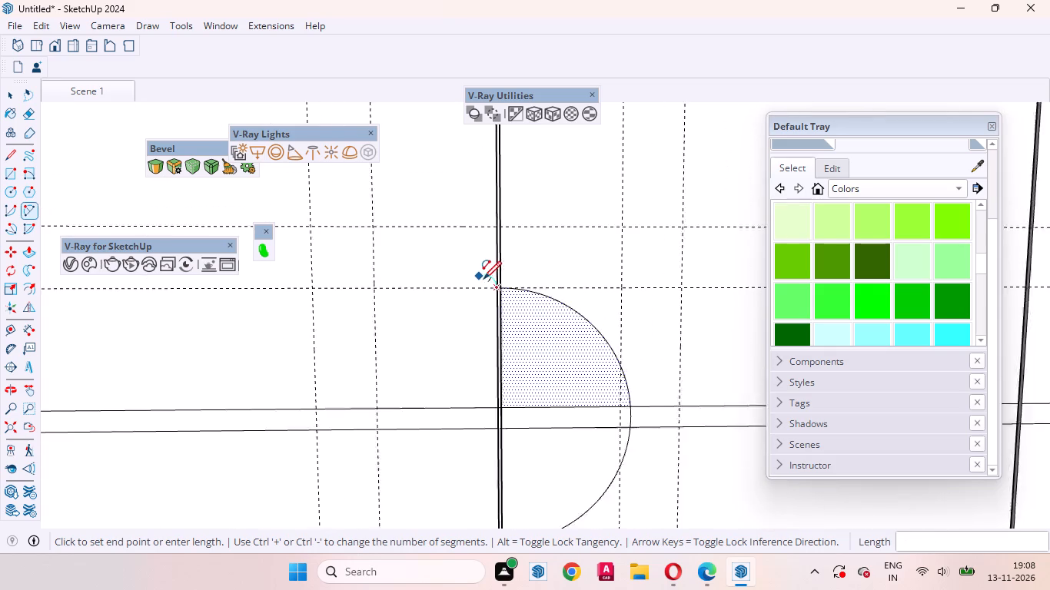
scroll(483, 279, down, 6)
scroll(491, 429, up, 7)
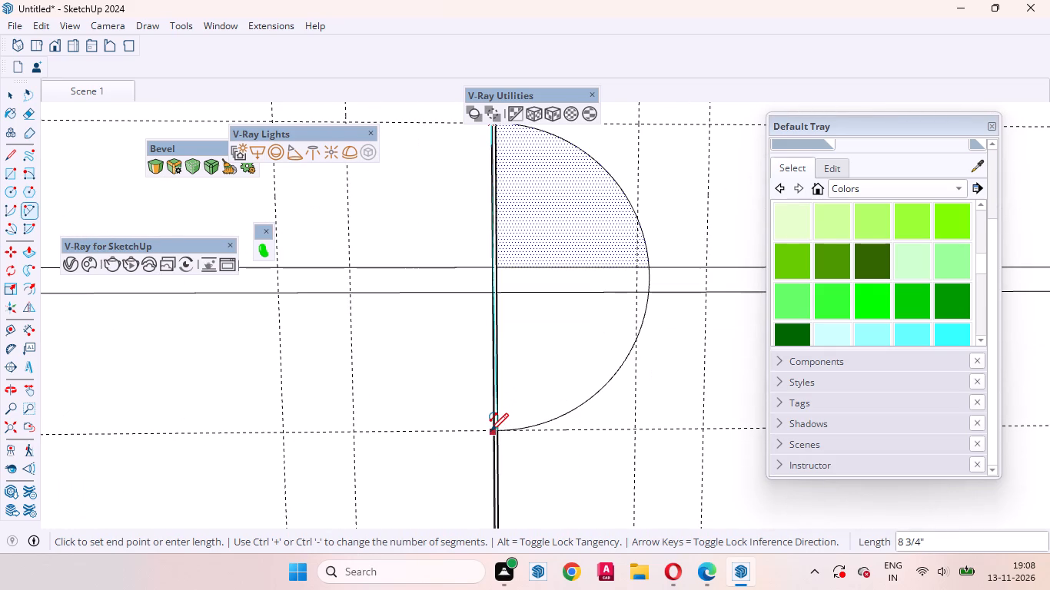
click(492, 431)
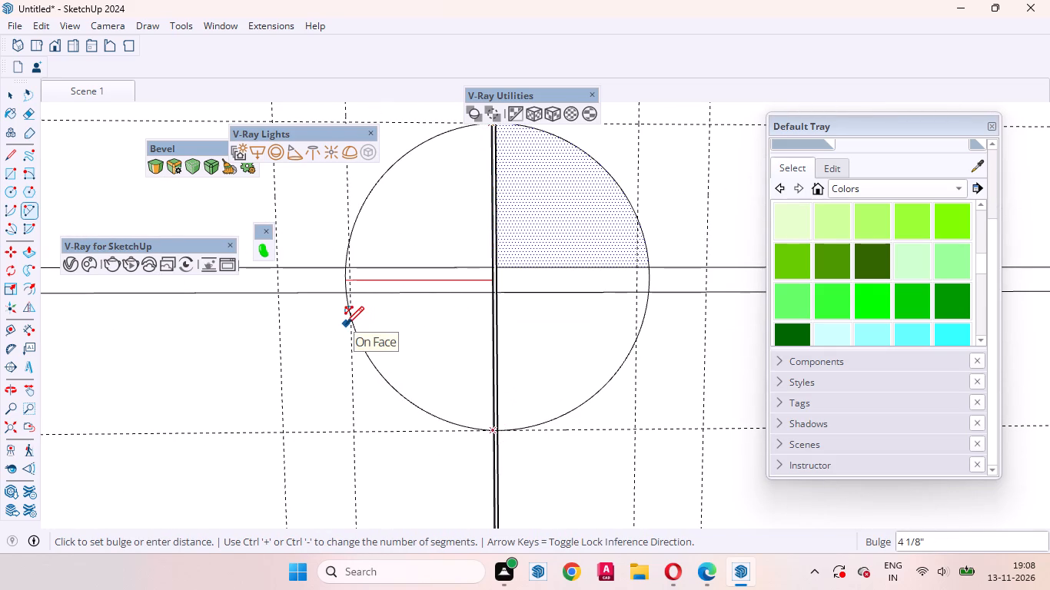
click(337, 324)
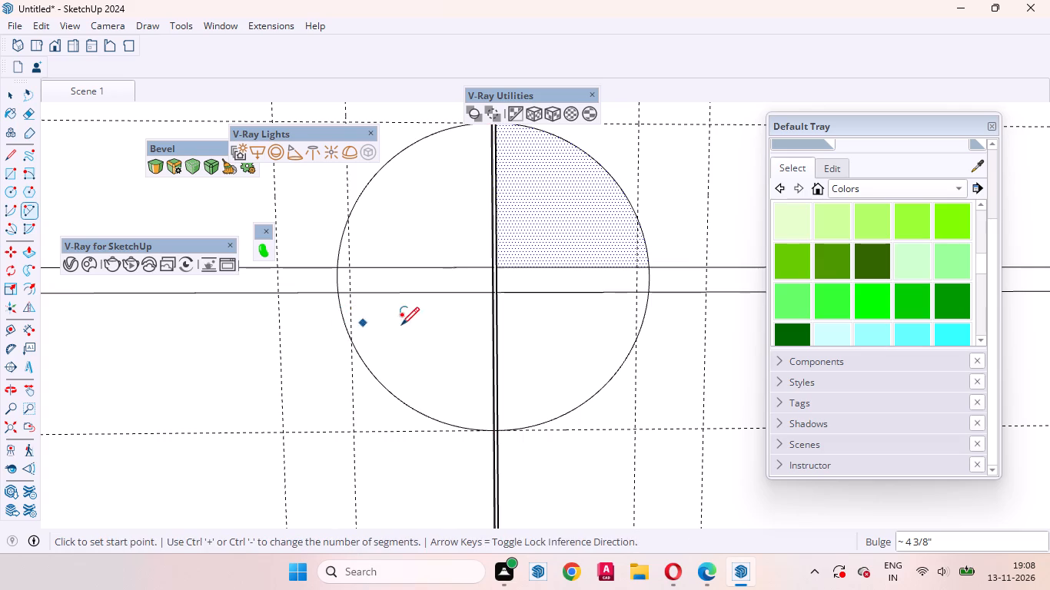
key(space)
click(413, 337)
click(417, 223)
Place vertical guides 4" to either side of the joint between the third and rightmost middle panels.
scroll(501, 380, down, 12)
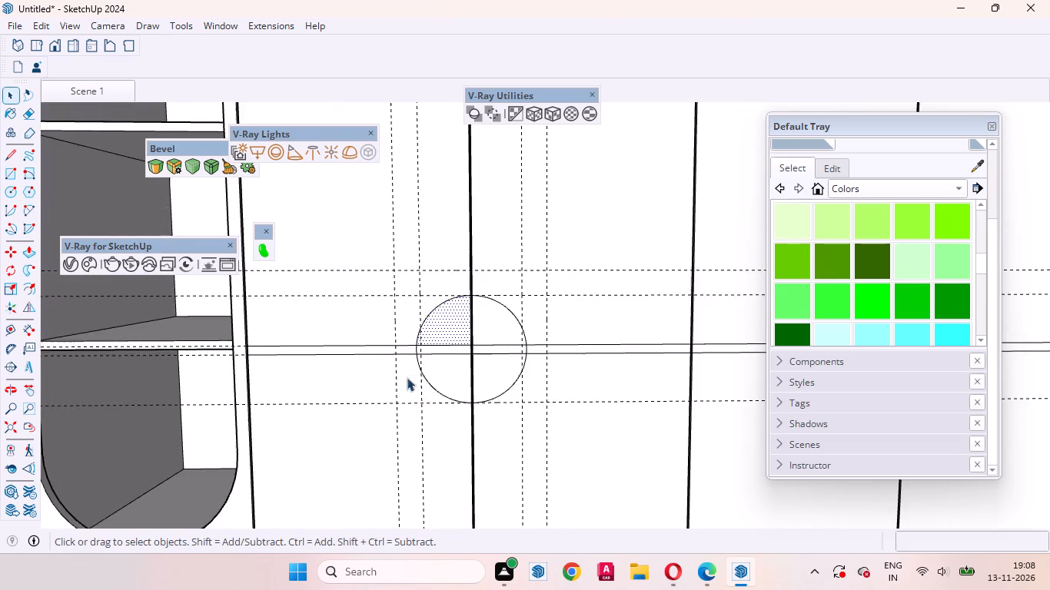
scroll(407, 377, down, 17)
middle_drag(488, 412, 482, 429)
scroll(457, 381, up, 4)
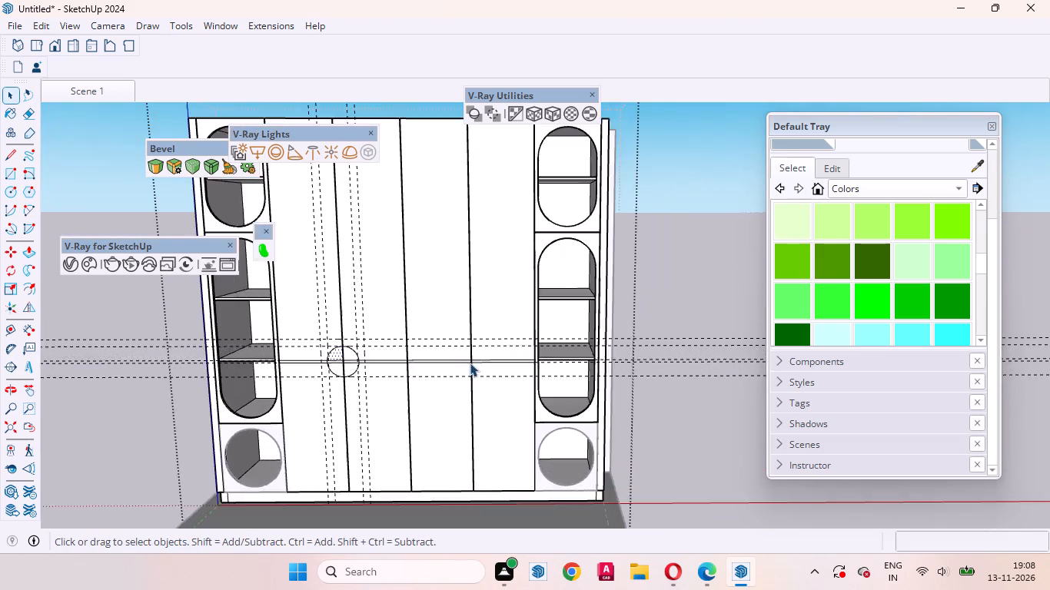
scroll(470, 363, up, 11)
key(t)
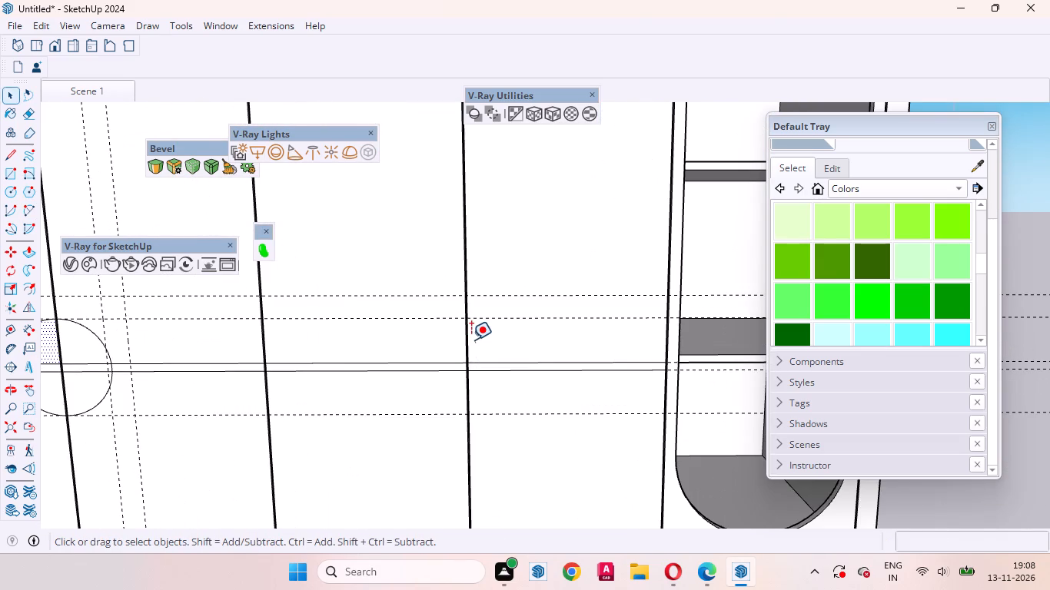
scroll(471, 340, up, 4)
click(467, 331)
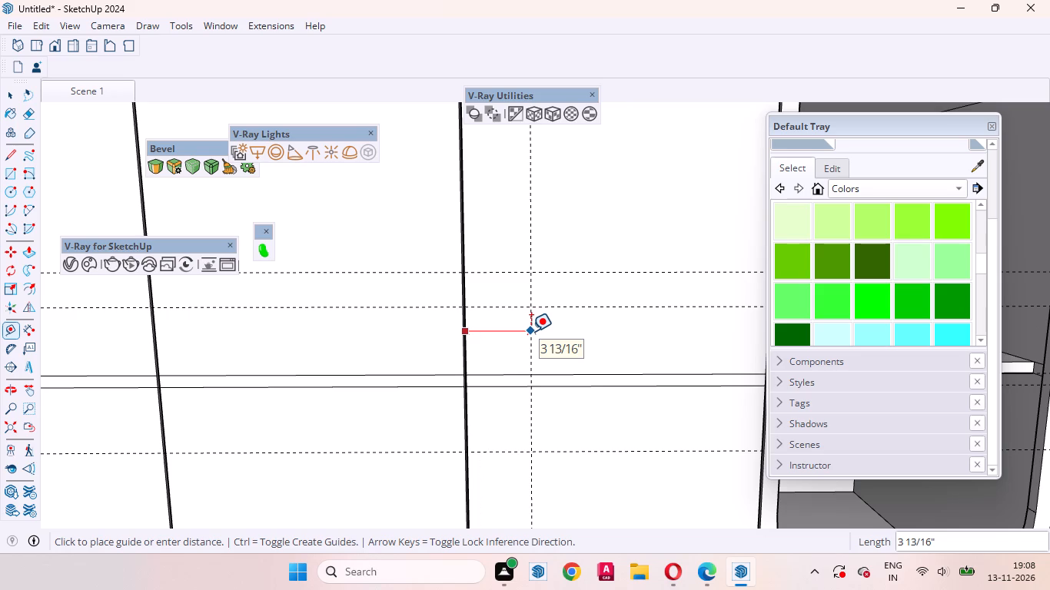
key(4)
key(Return)
scroll(450, 320, up, 5)
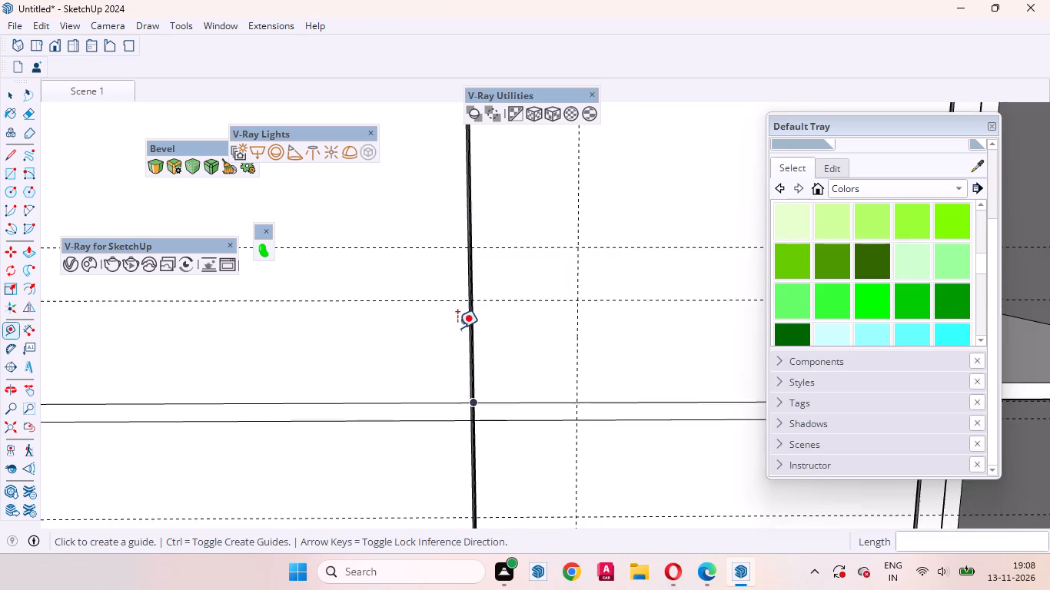
scroll(457, 328, up, 3)
click(471, 310)
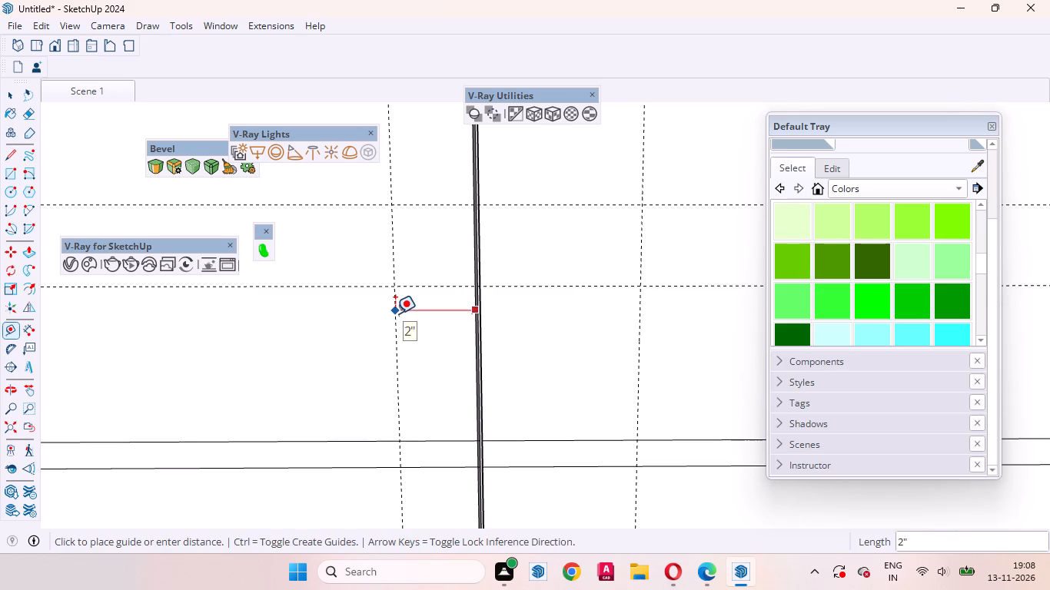
key(4)
key(Return)
key(space)
Draw a half-circle arc, bulge about 4 3/8", on the rightmost middle panel's left edge between the 4" guides above and below the strip.
scroll(462, 227, down, 9)
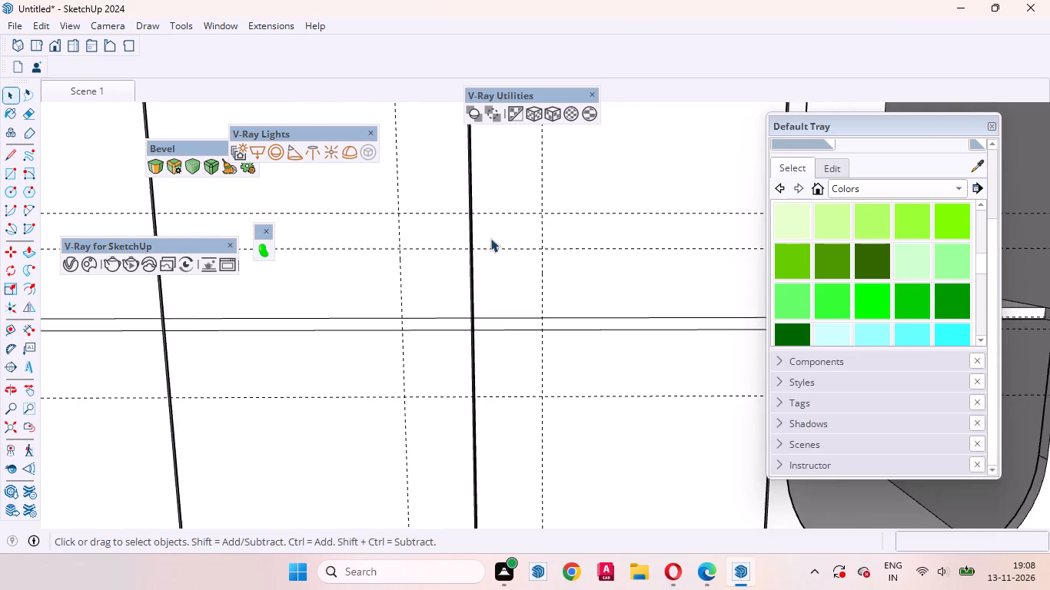
scroll(490, 238, down, 7)
scroll(511, 340, down, 3)
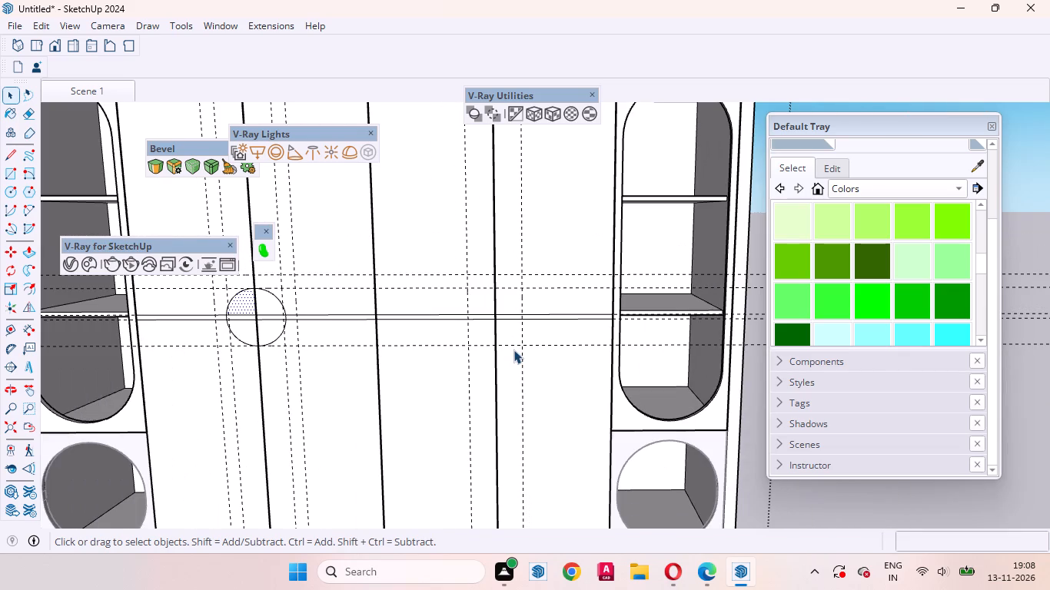
key(a)
scroll(490, 281, up, 3)
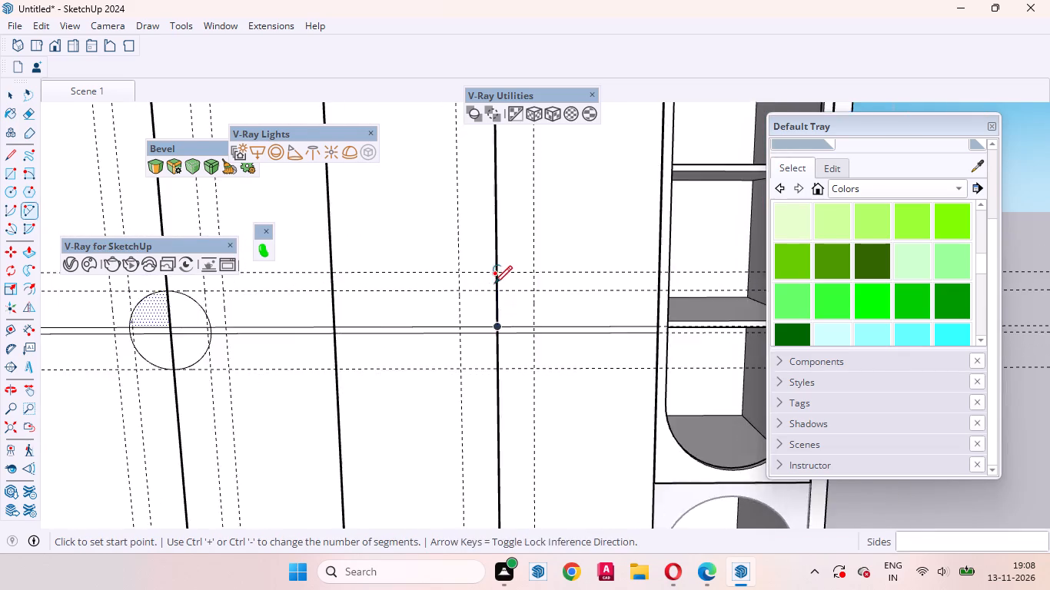
scroll(494, 283, up, 12)
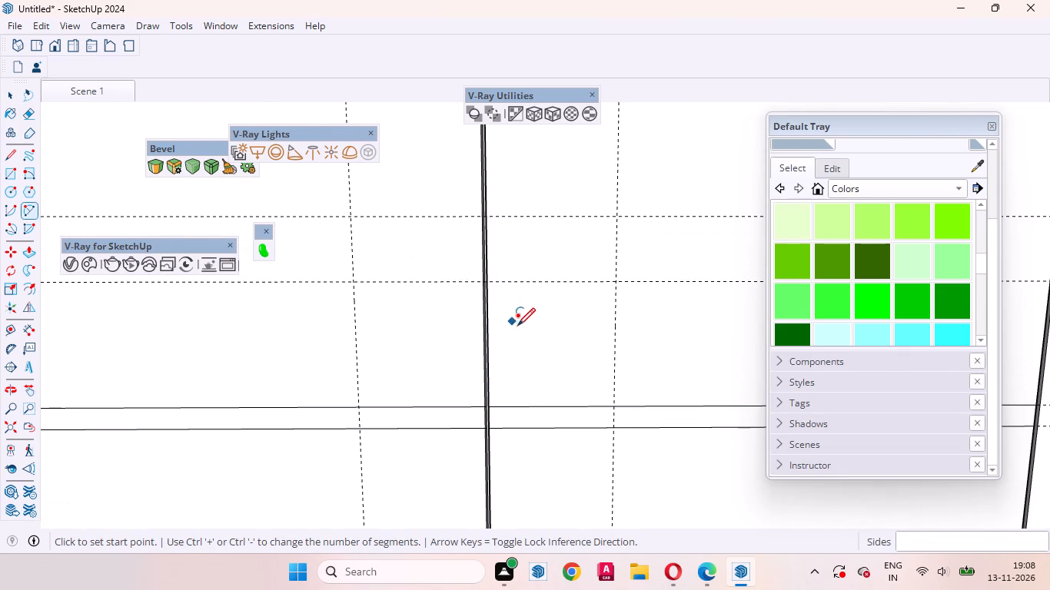
scroll(510, 282, up, 6)
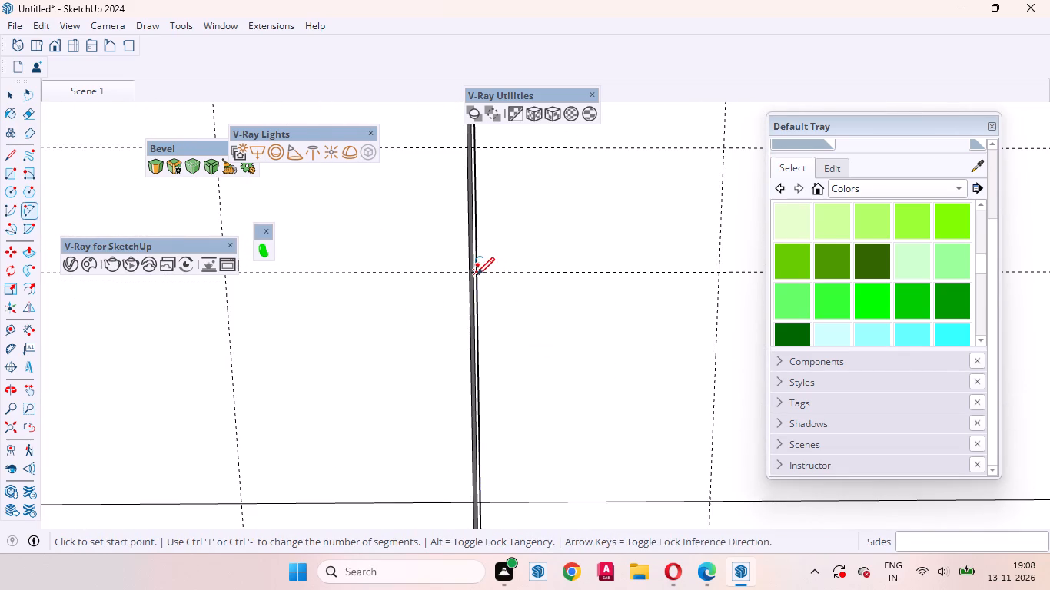
click(477, 275)
scroll(510, 333, down, 15)
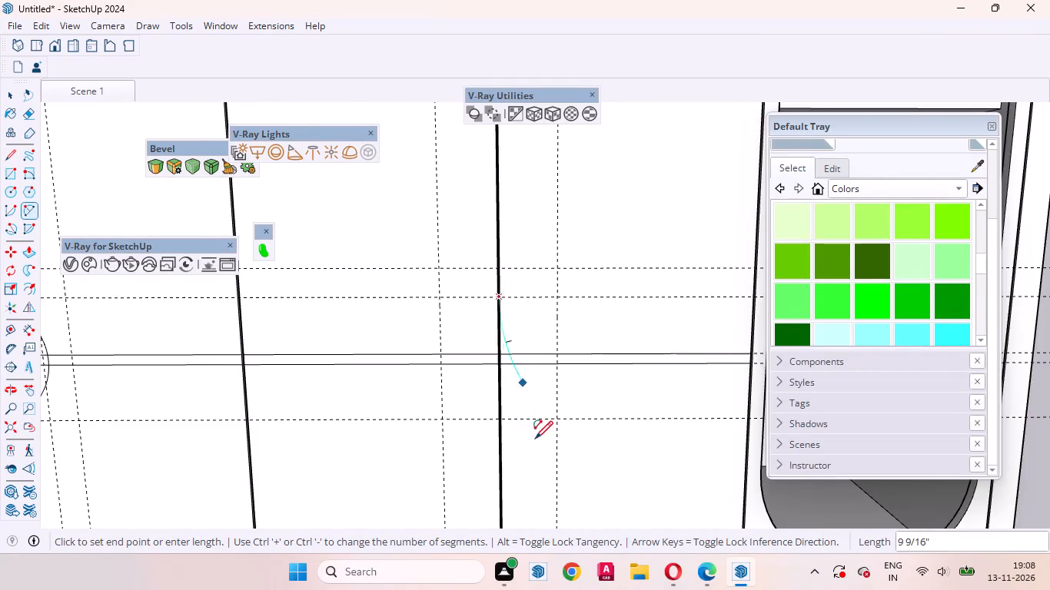
scroll(535, 442, up, 10)
click(458, 393)
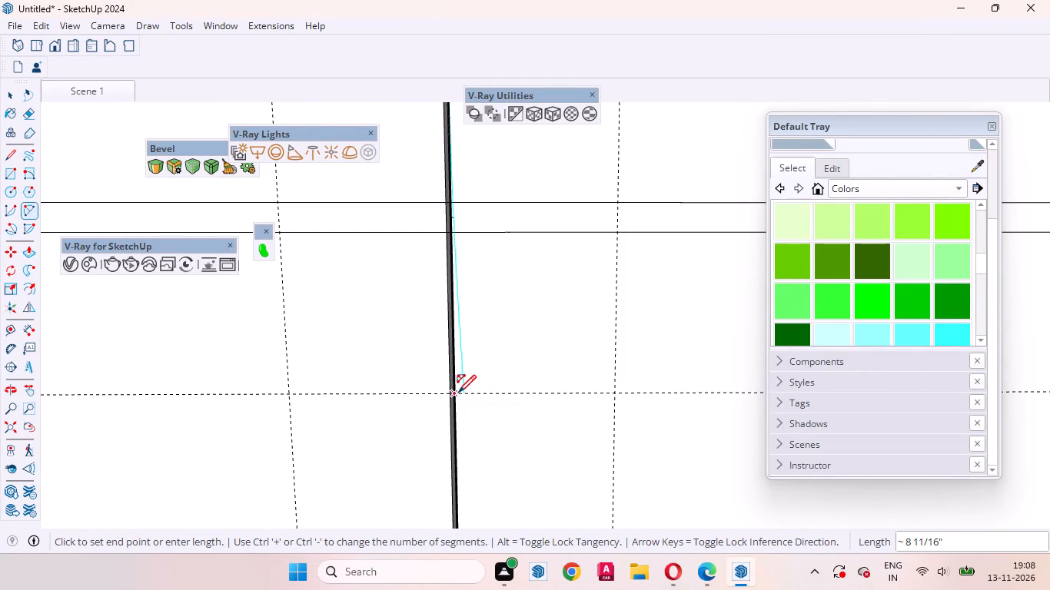
click(630, 321)
Draw the matching half-circle arc, bulge about 4 3/8", on the third middle panel's right edge between the same horizontal guides.
scroll(636, 386, down, 6)
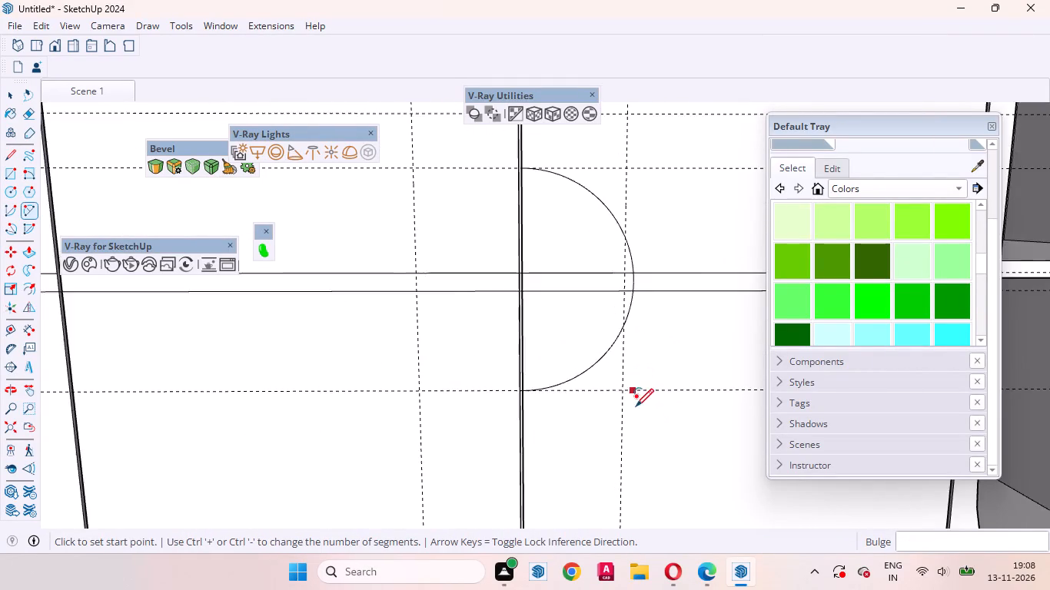
scroll(636, 406, down, 3)
scroll(543, 279, up, 14)
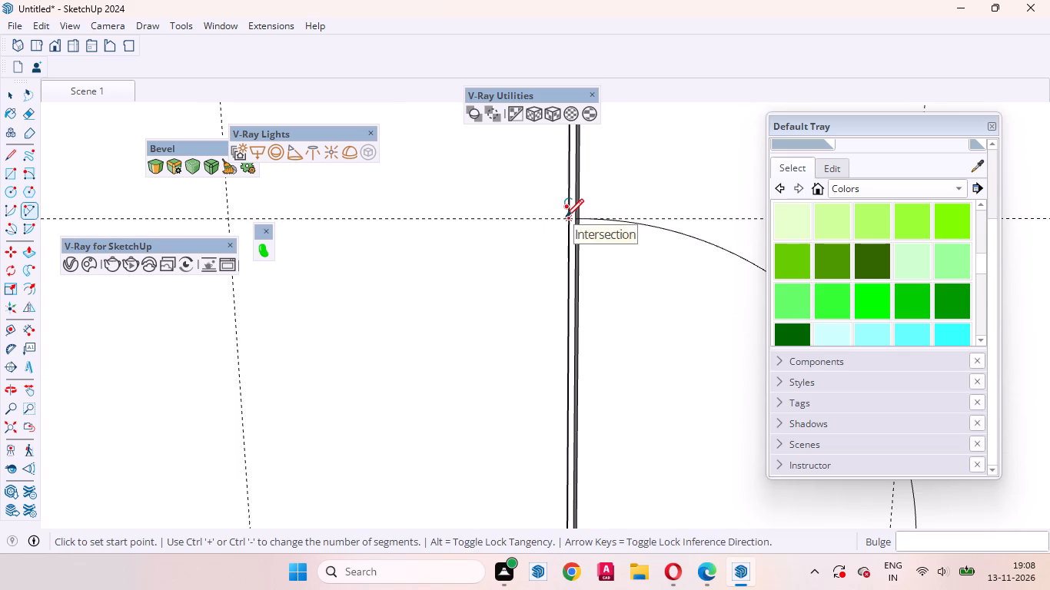
click(566, 219)
scroll(543, 270, down, 19)
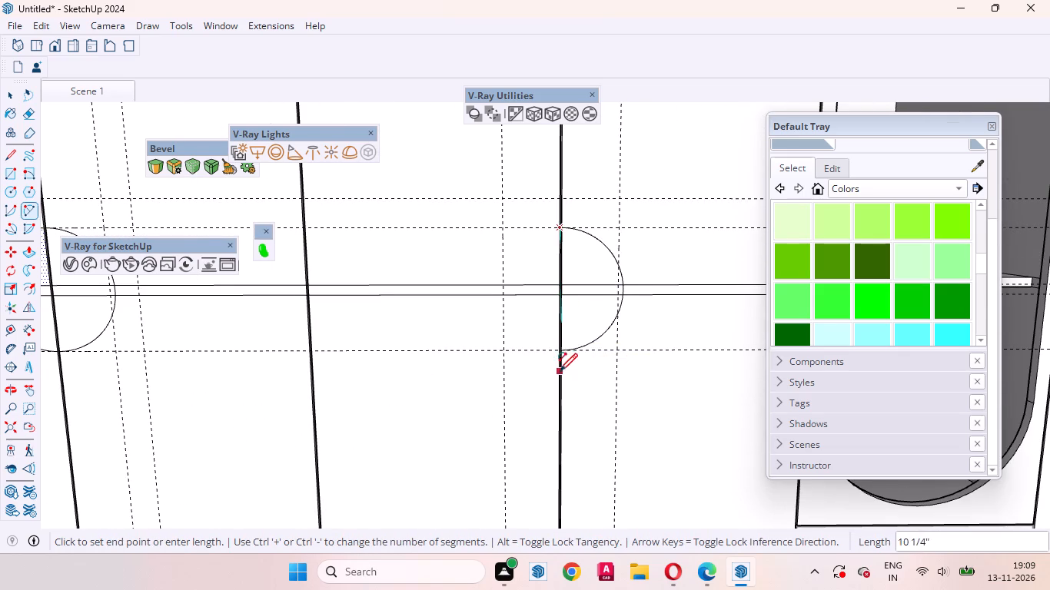
scroll(560, 371, up, 13)
click(559, 330)
scroll(472, 288, down, 4)
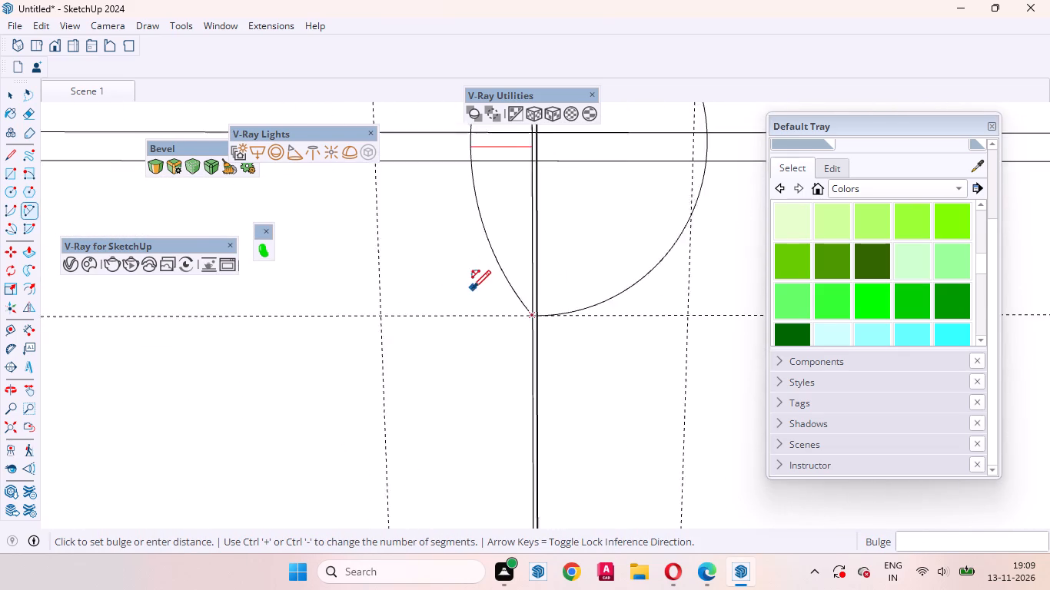
scroll(473, 288, down, 4)
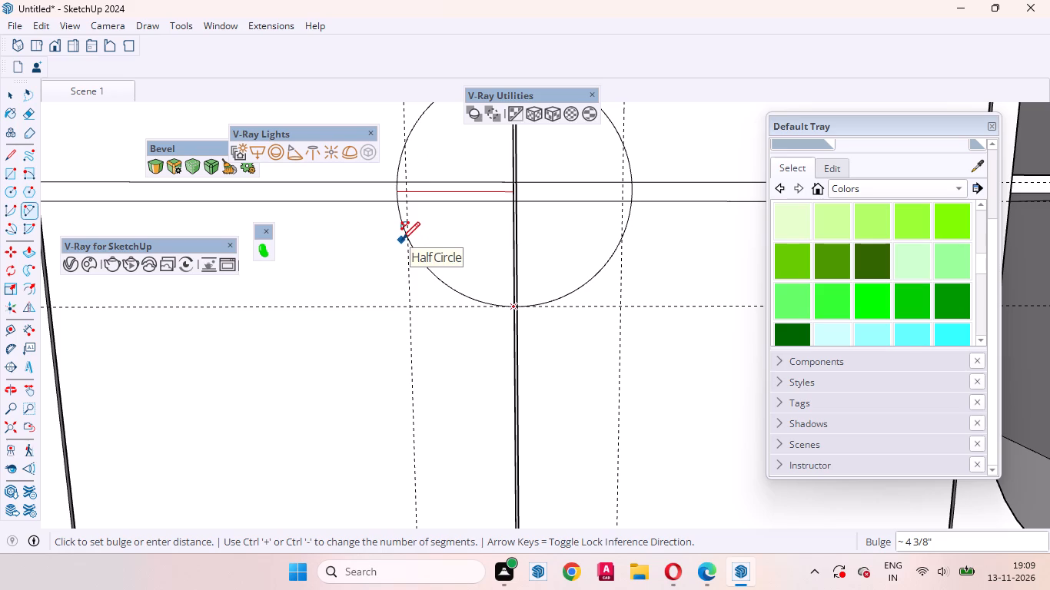
click(402, 240)
key(space)
Examine how the strip and panel joint divide the new circle by selecting its separate faces.
click(478, 237)
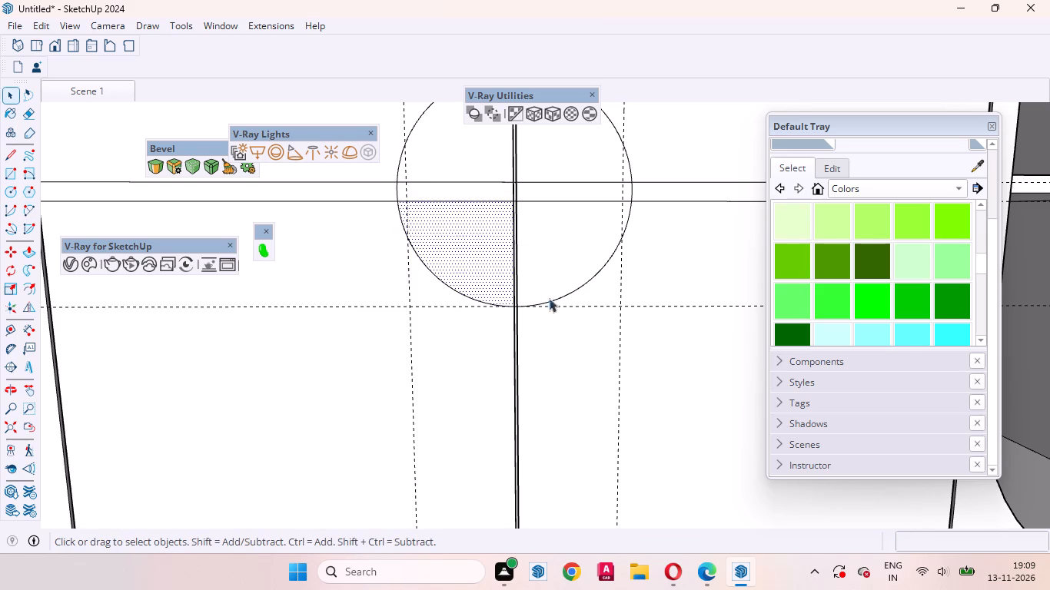
scroll(552, 304, down, 8)
middle_drag(594, 299, 471, 373)
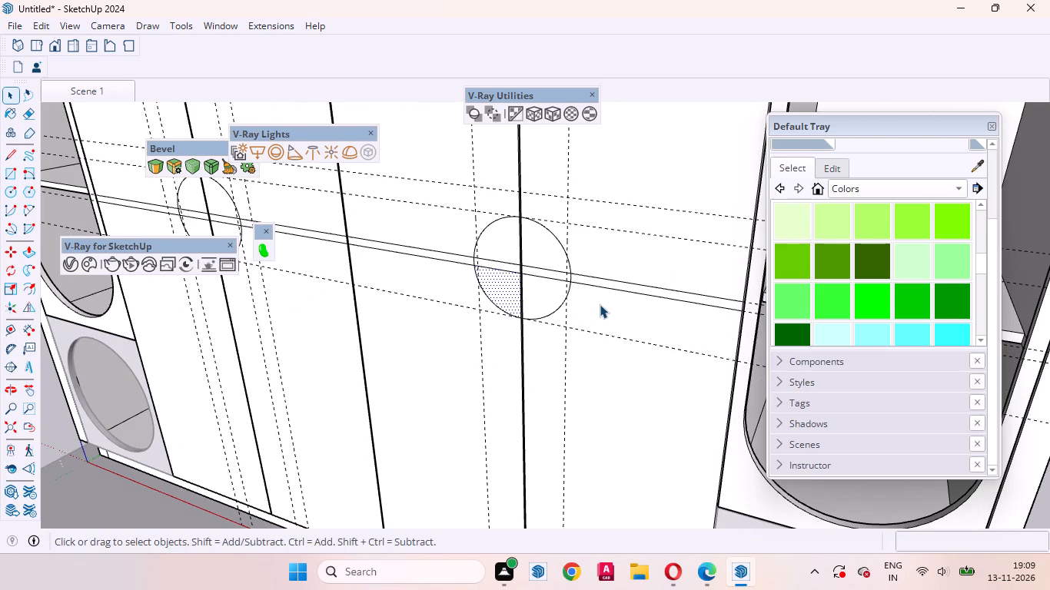
scroll(564, 280, up, 7)
click(536, 244)
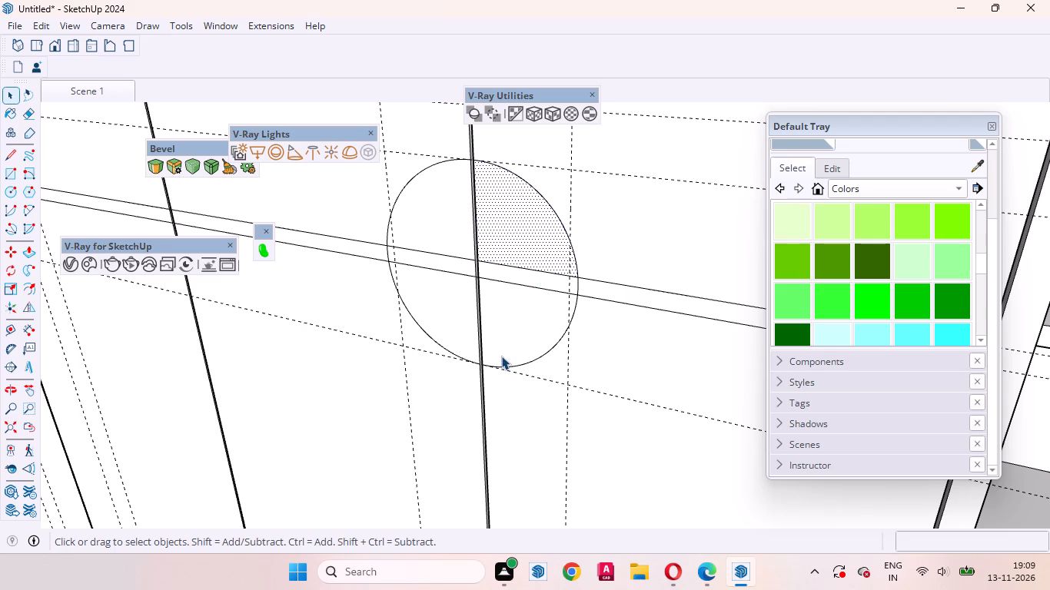
scroll(525, 321, down, 3)
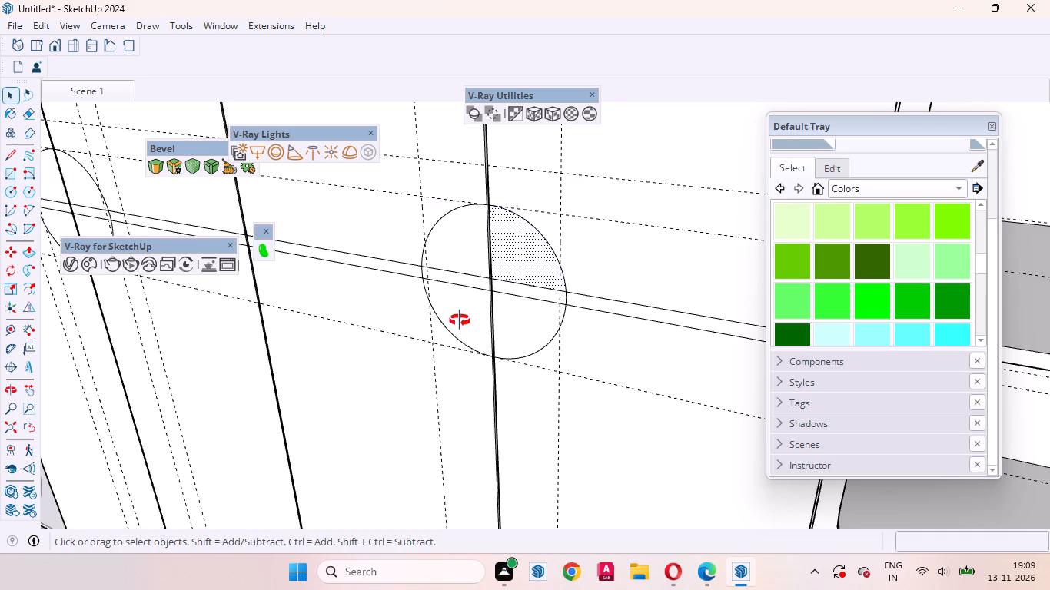
middle_drag(460, 321, 453, 303)
click(461, 242)
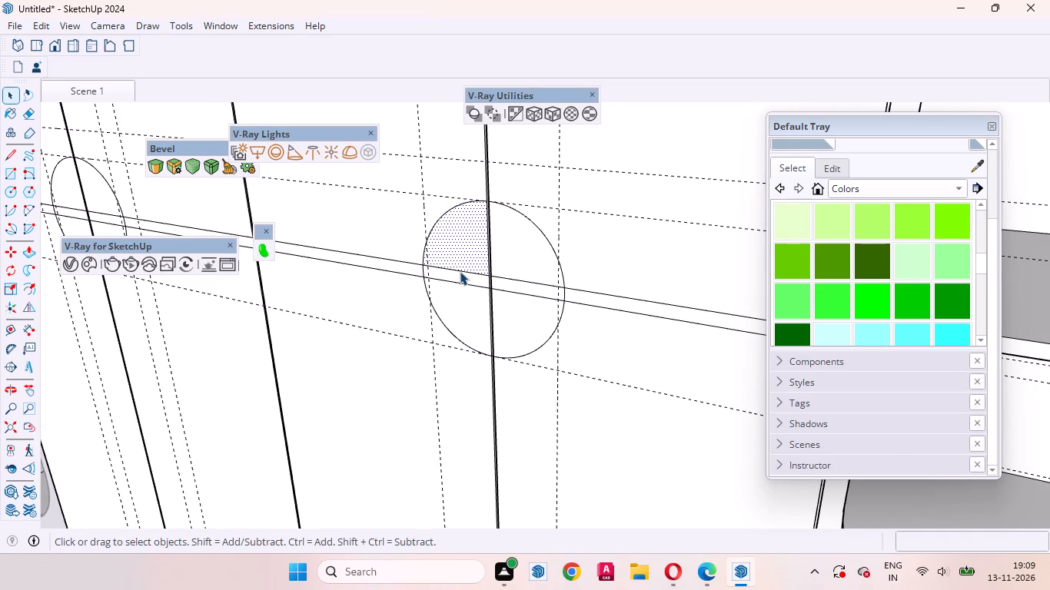
Erase both strip lines inside the new circle's left half and the short arc segment separating it from the strip.
click(460, 271)
right_click(460, 271)
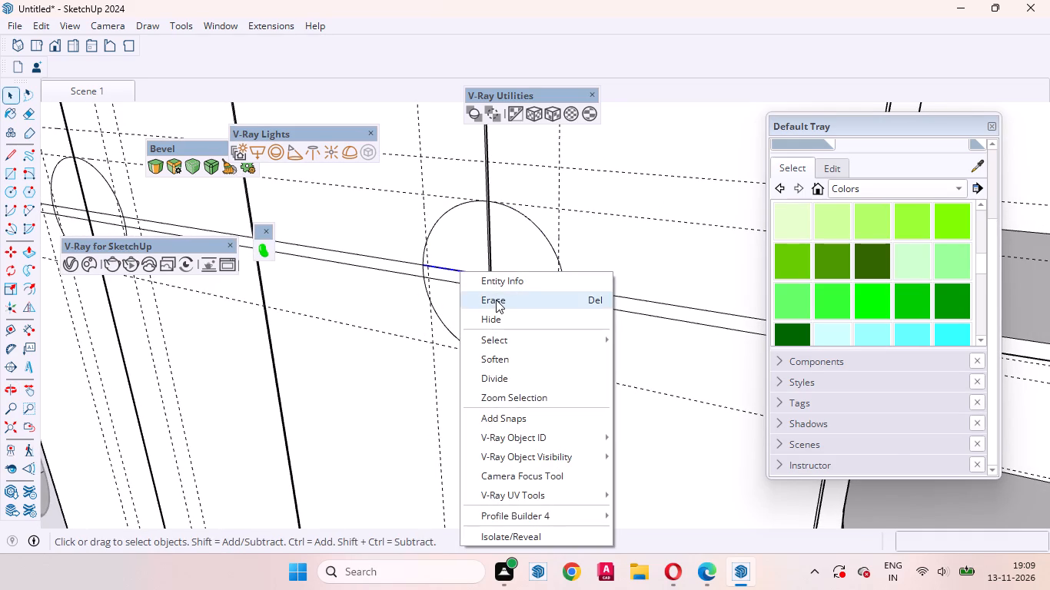
click(496, 300)
click(464, 283)
right_click(464, 283)
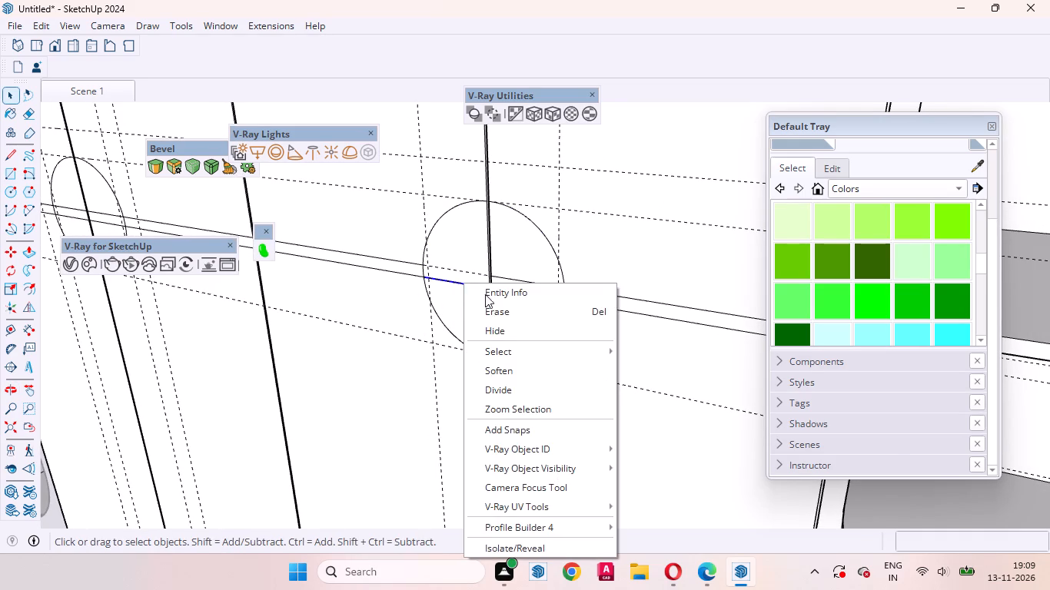
click(500, 307)
scroll(419, 270, up, 2)
click(422, 267)
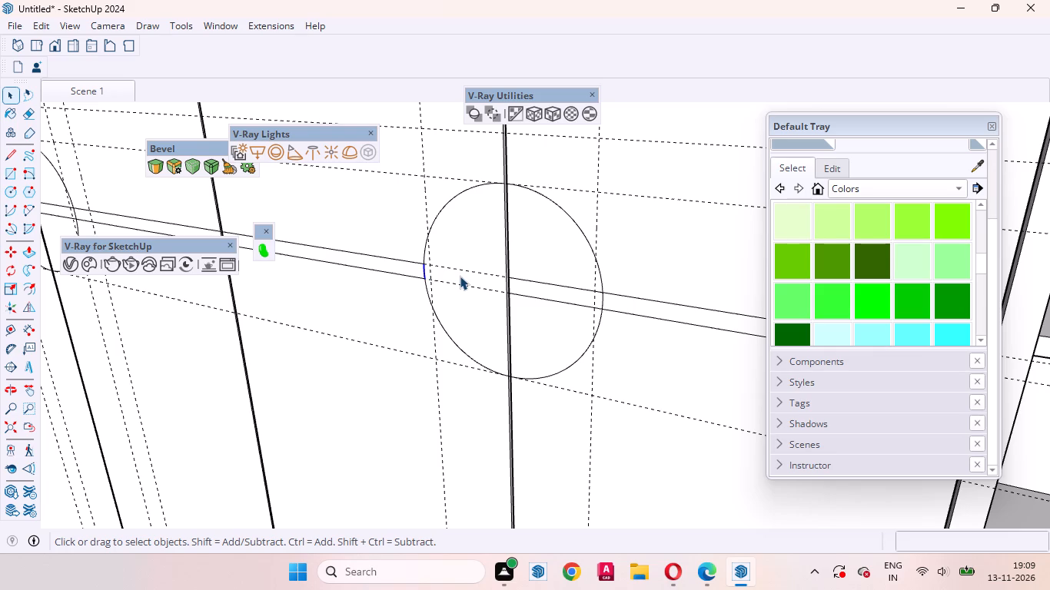
key(Delete)
Erase both strip lines inside the same circle's right half and the short arc segment between them on the rightmost middle panel.
scroll(420, 284, down, 4)
scroll(526, 293, up, 2)
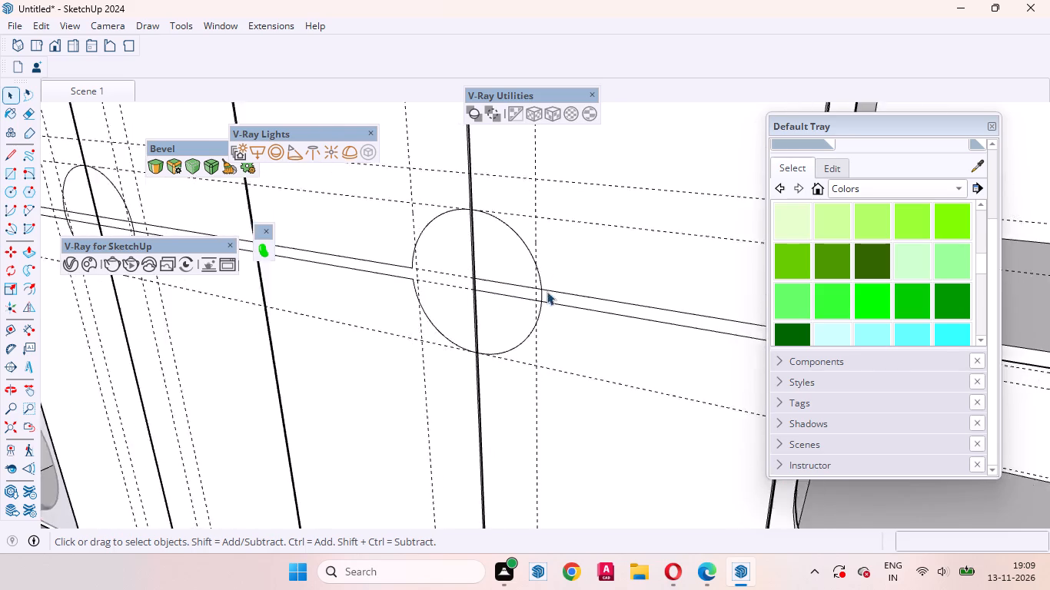
scroll(547, 291, up, 5)
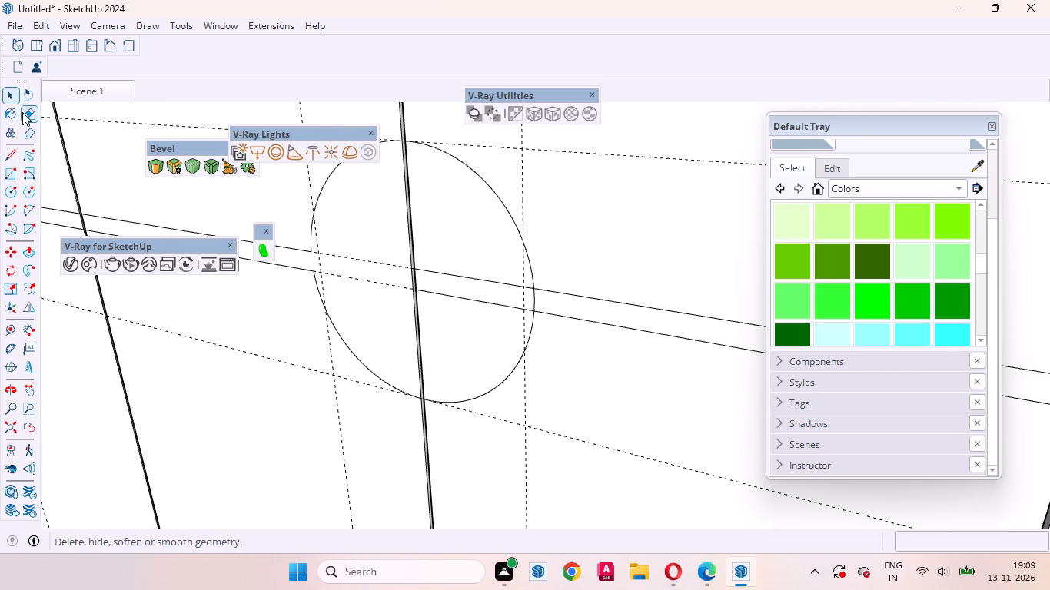
click(23, 111)
scroll(168, 293, up, 3)
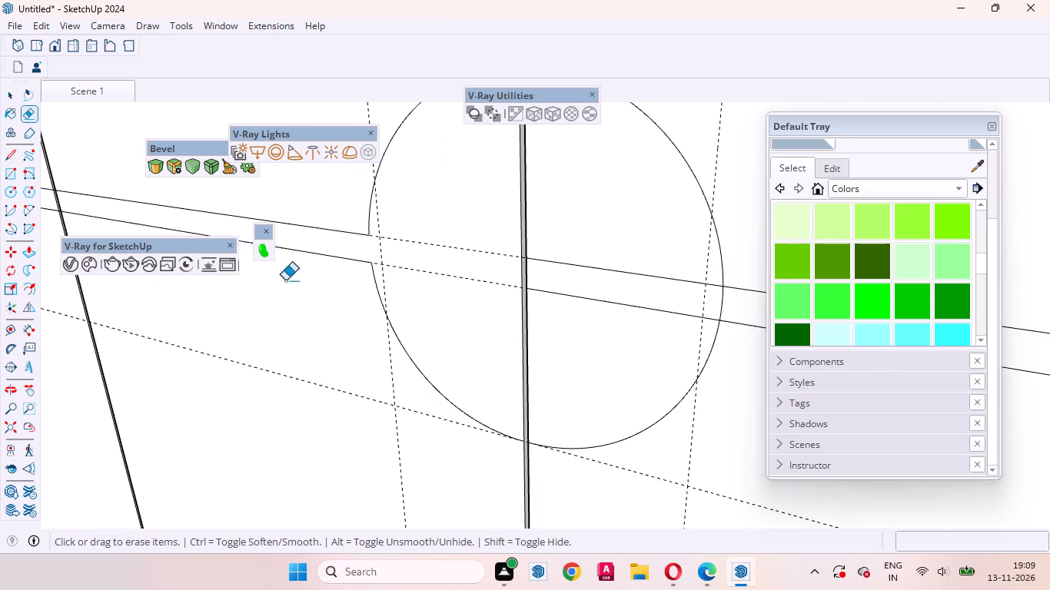
drag(571, 227, 580, 336)
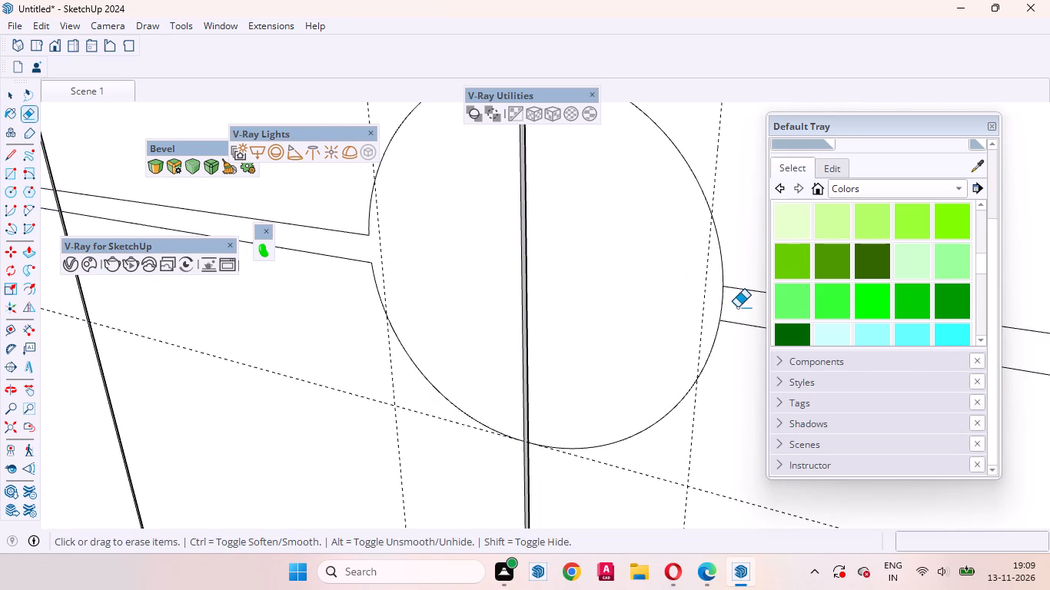
click(725, 304)
drag(726, 304, 713, 303)
scroll(598, 310, down, 2)
scroll(598, 310, up, 1)
scroll(598, 310, down, 3)
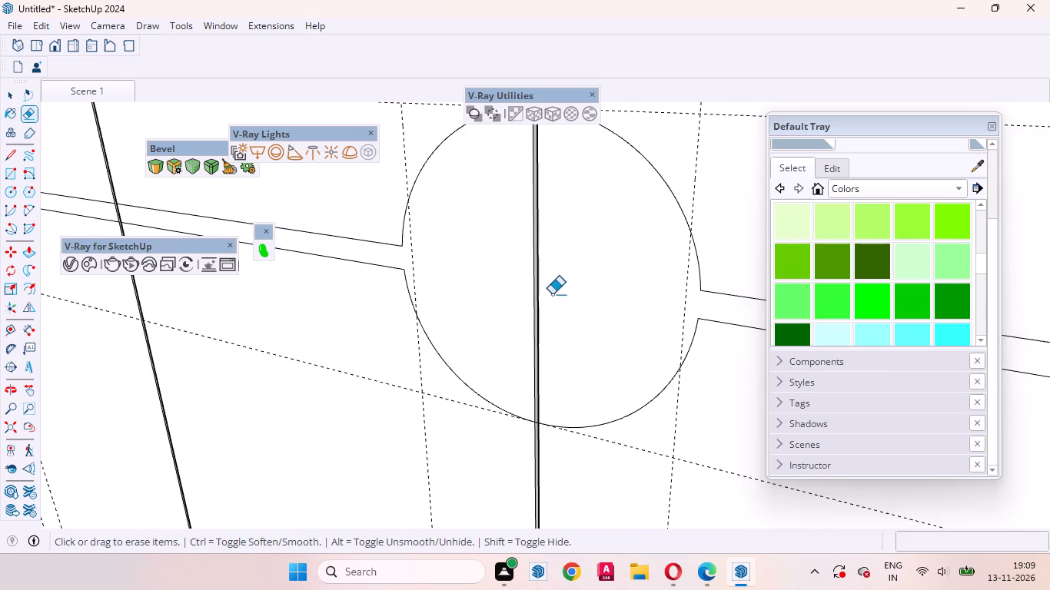
Erase the strip lines and short arc segments inside the circle at the joint between the leftmost and second middle panels.
scroll(552, 294, down, 15)
scroll(603, 343, down, 8)
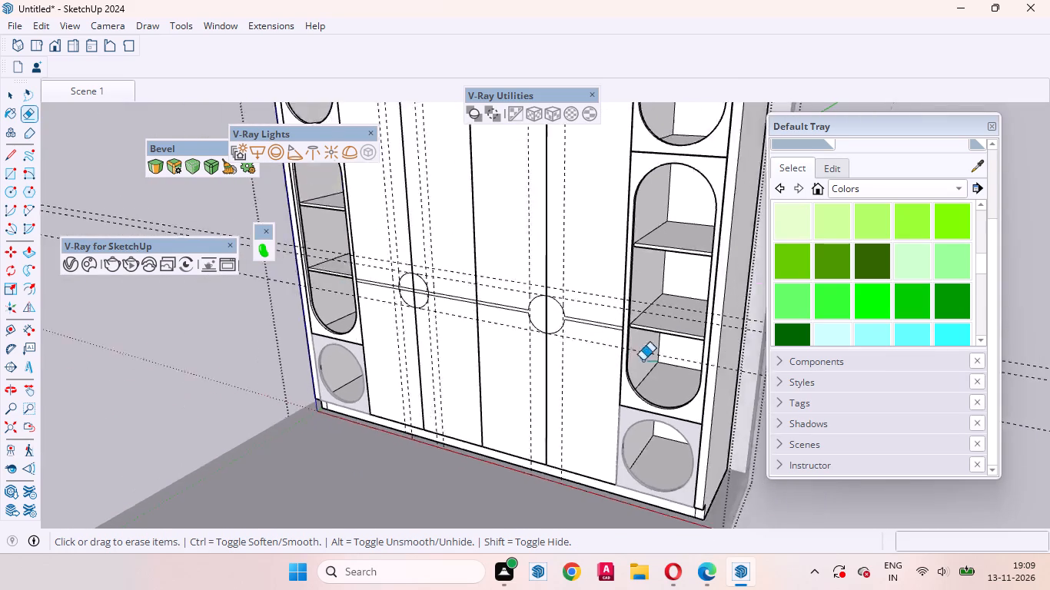
scroll(643, 360, down, 1)
scroll(430, 303, up, 8)
scroll(523, 354, down, 3)
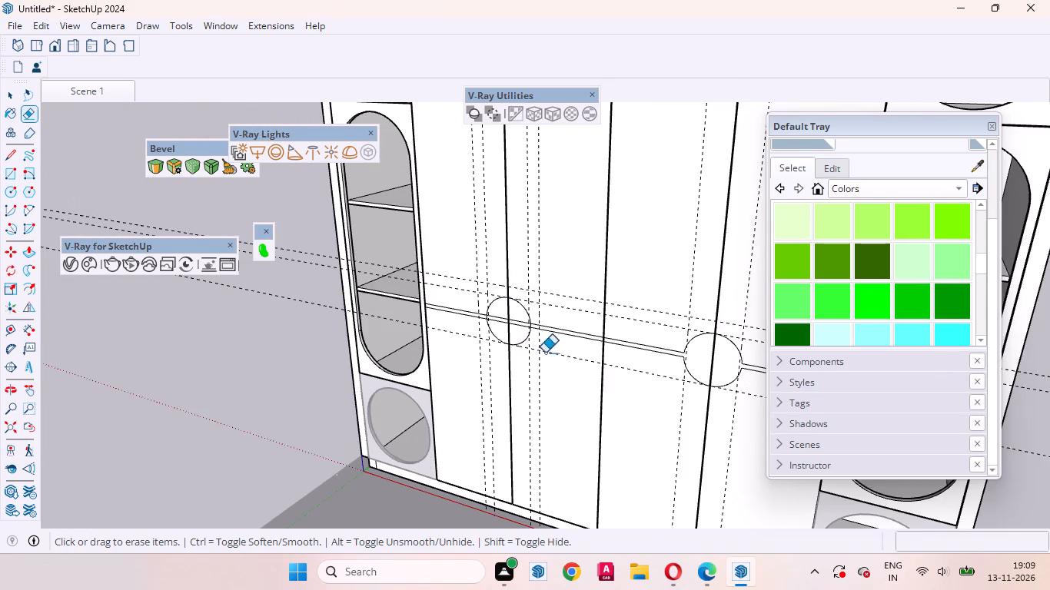
middle_drag(545, 353, 572, 308)
scroll(480, 310, up, 13)
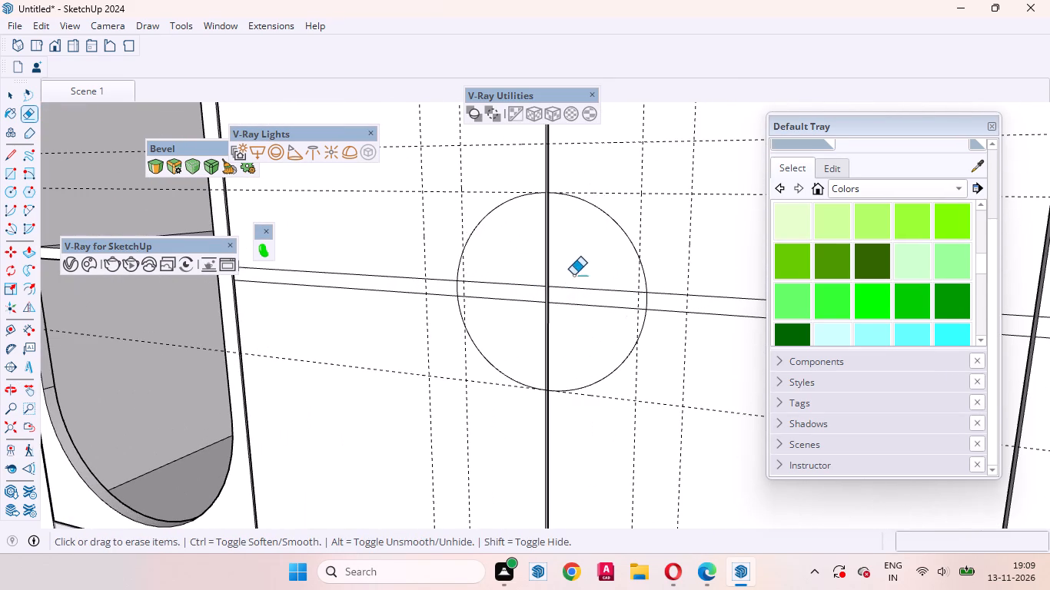
drag(574, 257, 581, 321)
drag(636, 298, 657, 304)
drag(502, 269, 506, 311)
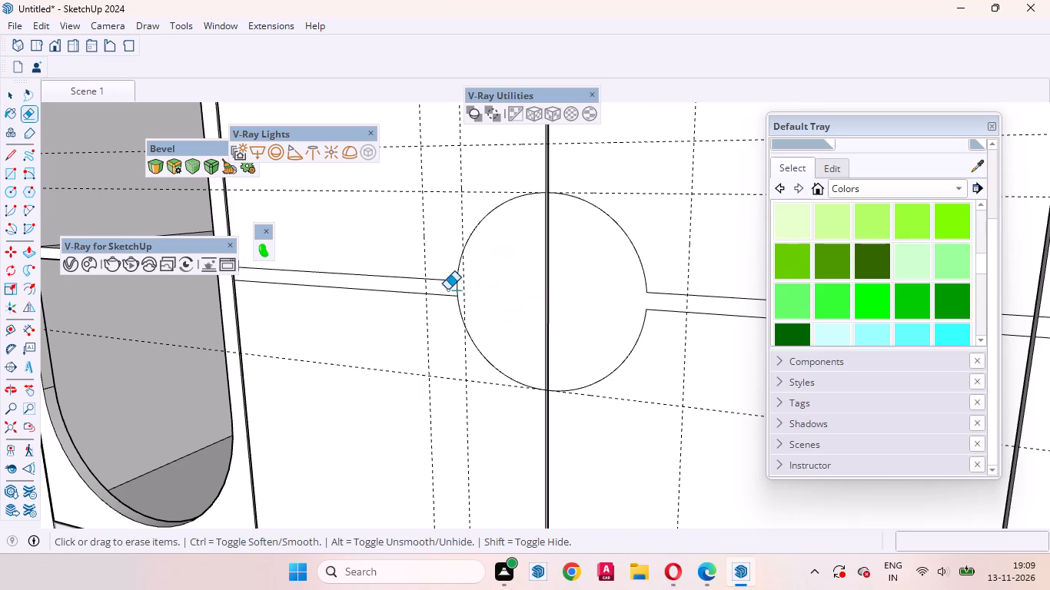
scroll(447, 290, up, 6)
drag(450, 287, 500, 291)
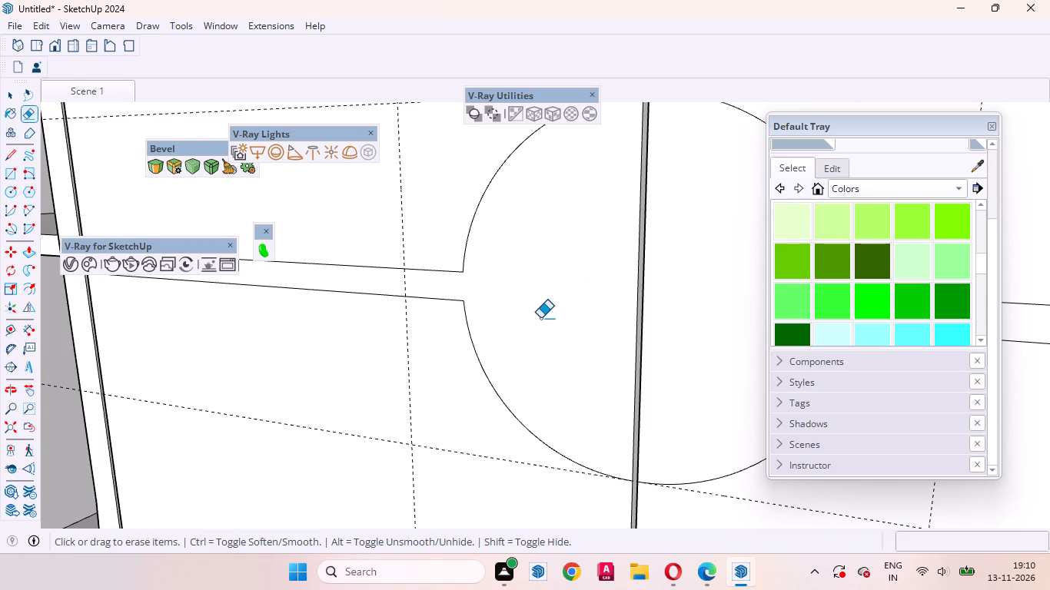
Recess the joined strip and half-circle face on the leftmost middle panel by 6 mm with Push/Pull.
key(space)
click(540, 322)
scroll(541, 350, down, 7)
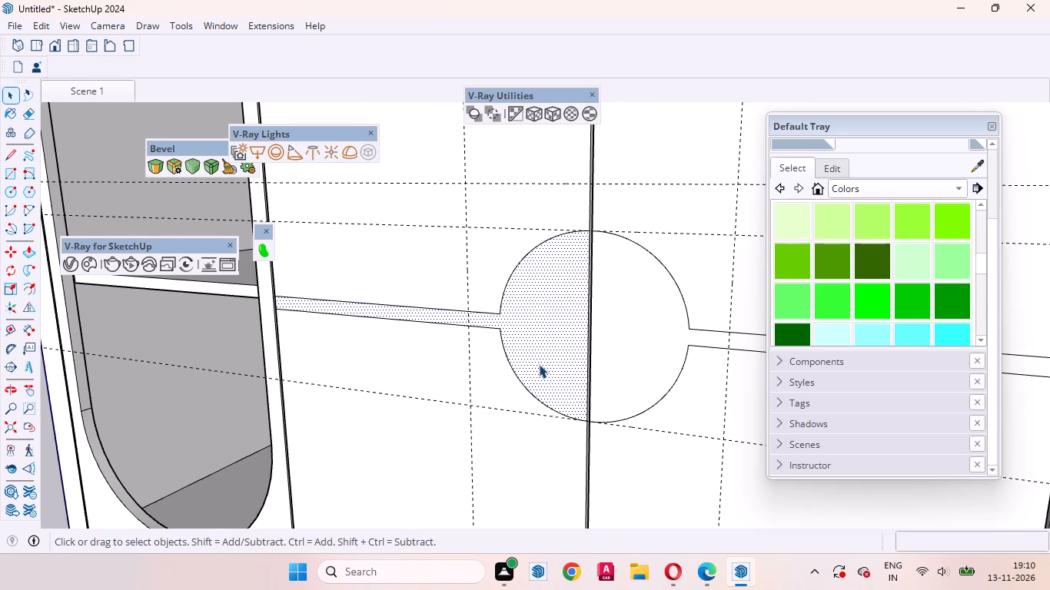
key(p)
click(539, 364)
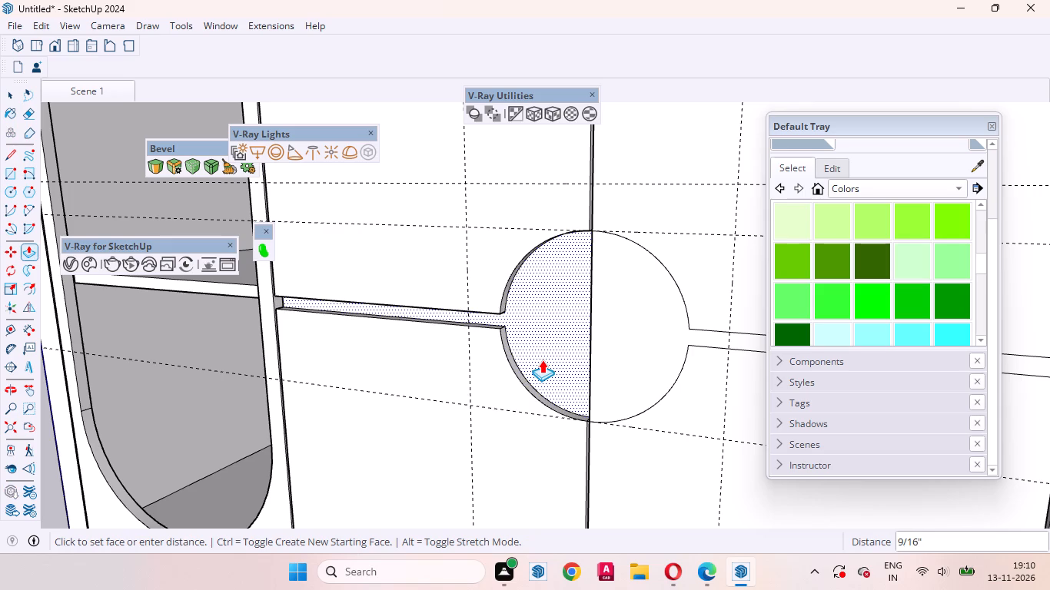
key(6)
text(mm)
key(Return)
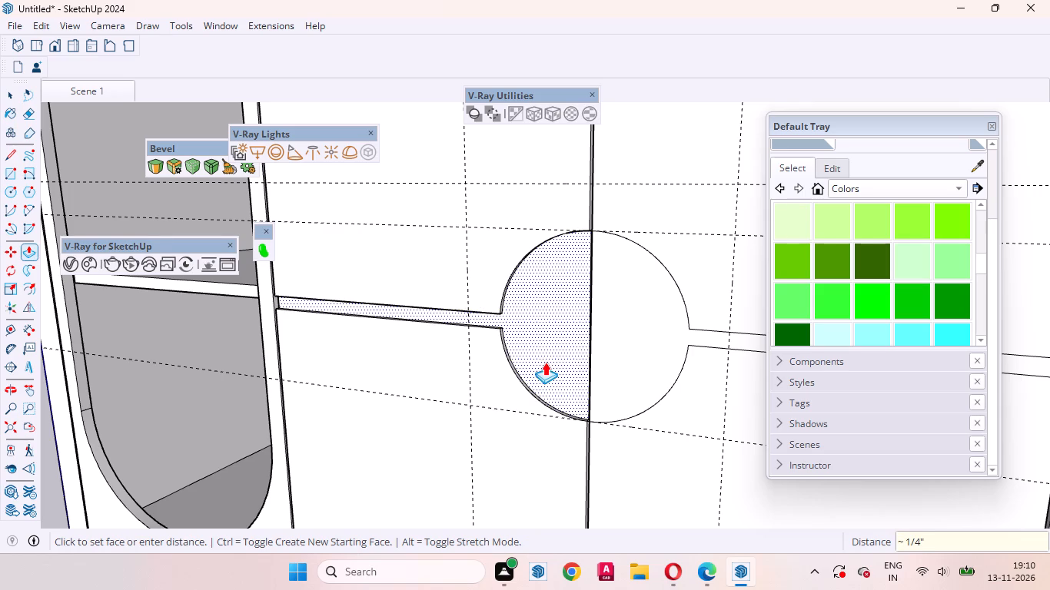
click(549, 352)
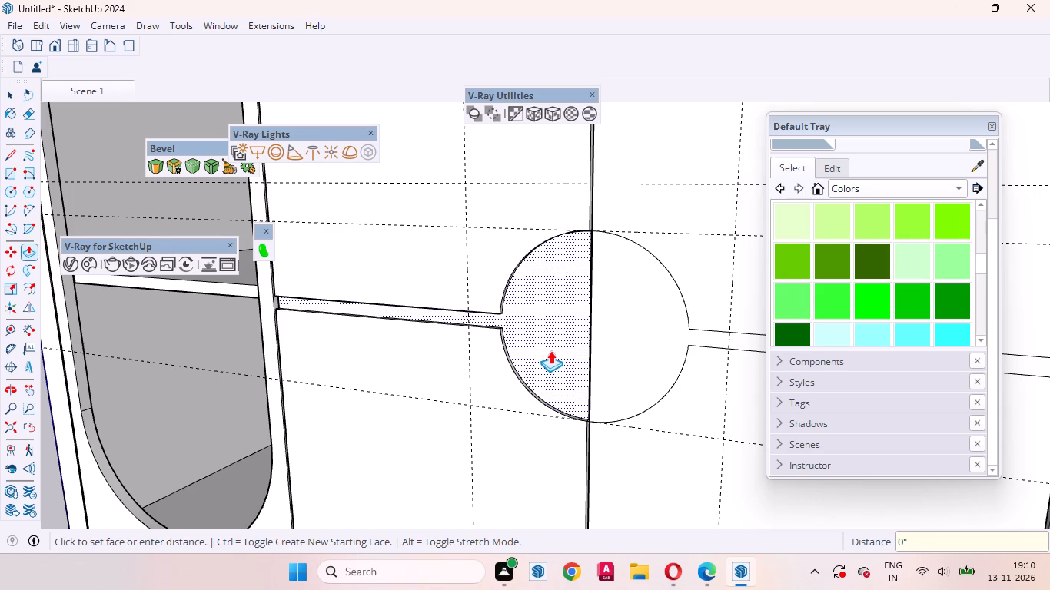
Push the recessed strip and half-circle face on the leftmost middle panel a further 3 mm inward.
key(8)
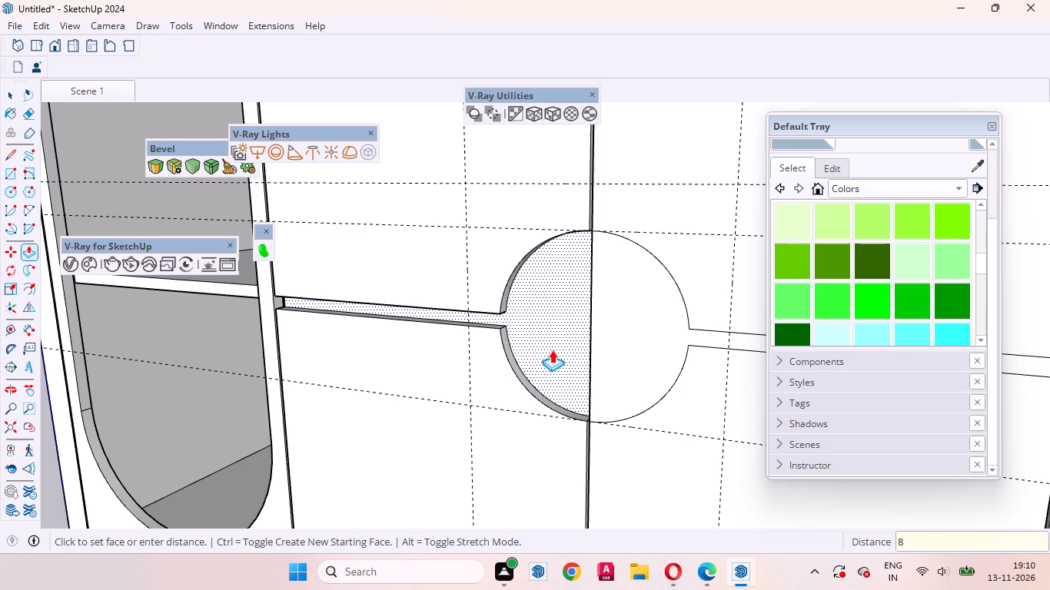
key(BackSpace)
key(3)
text(mm)
key(Return)
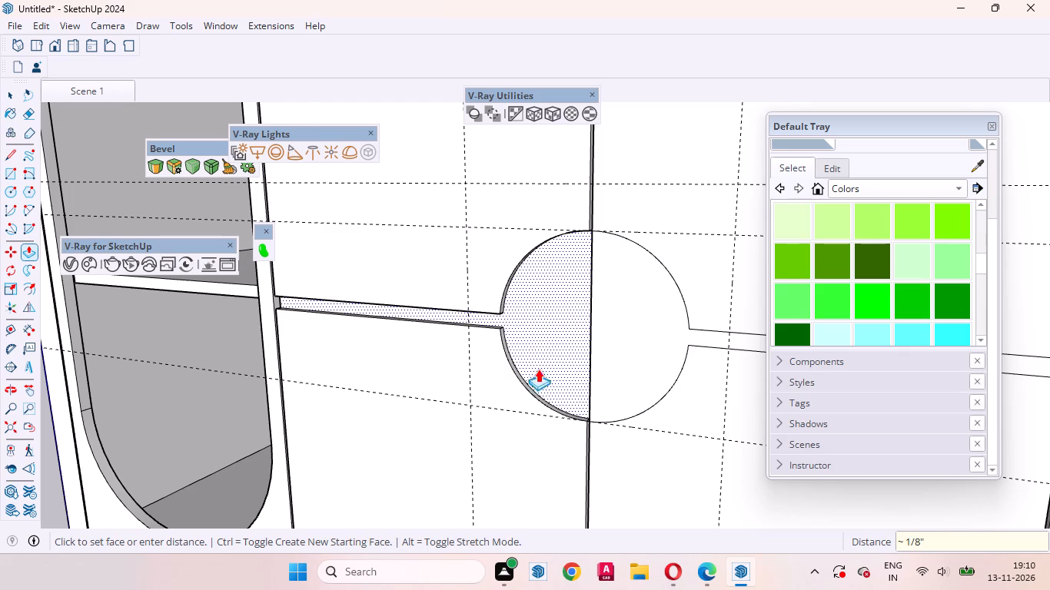
Recess the joined strip and half-circle face on the second middle panel by 9 mm with Push/Pull.
scroll(430, 380, down, 4)
click(564, 353)
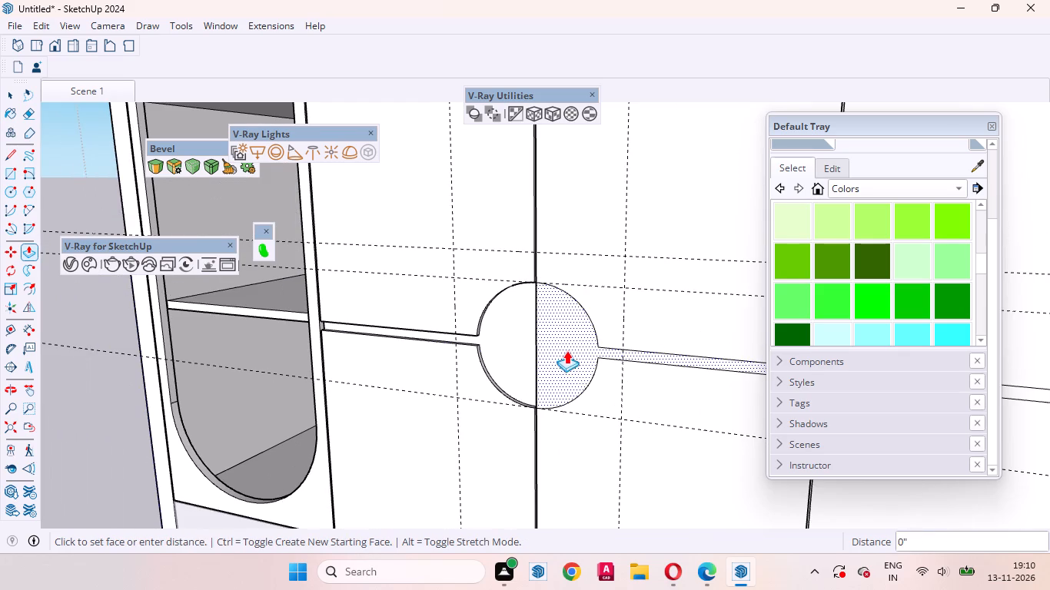
text(9mm)
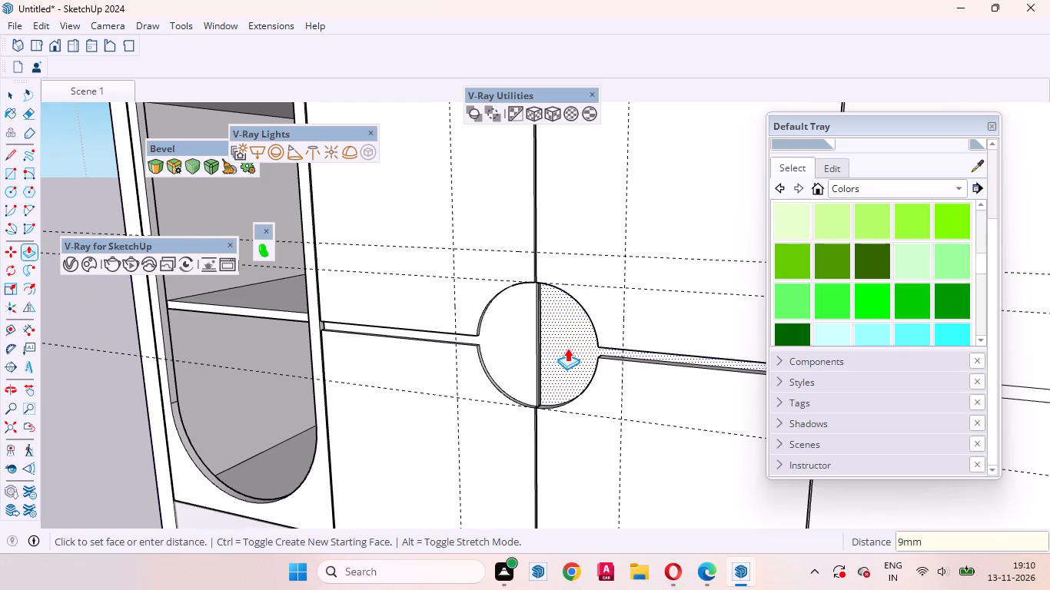
key(Return)
Repeat the 9 mm recess on the strip and half-circle faces of the third and rightmost middle panels.
scroll(430, 326, down, 13)
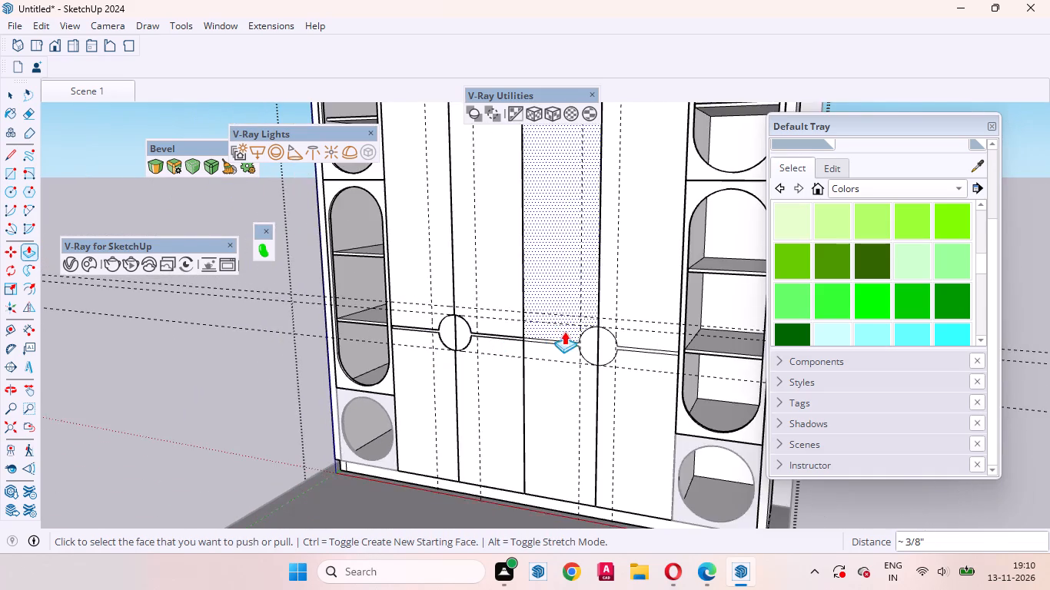
scroll(570, 331, up, 7)
double_click(595, 346)
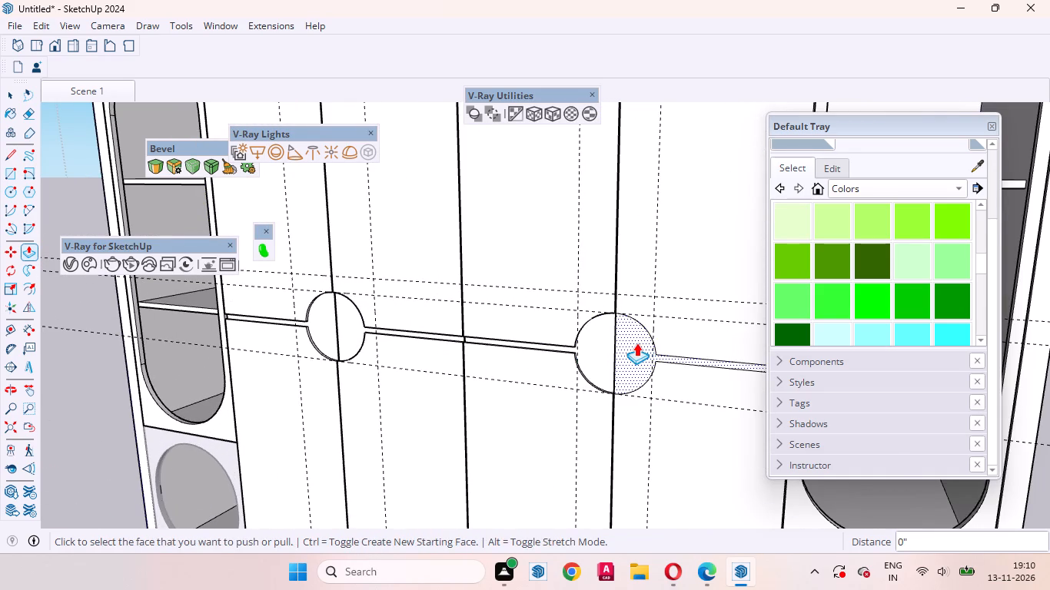
double_click(636, 343)
key(space)
Delete all the vertical and horizontal construction guides around the wardrobe's middle panels and exit the group.
scroll(644, 359, up, 7)
middle_drag(647, 383, 752, 500)
scroll(638, 372, down, 19)
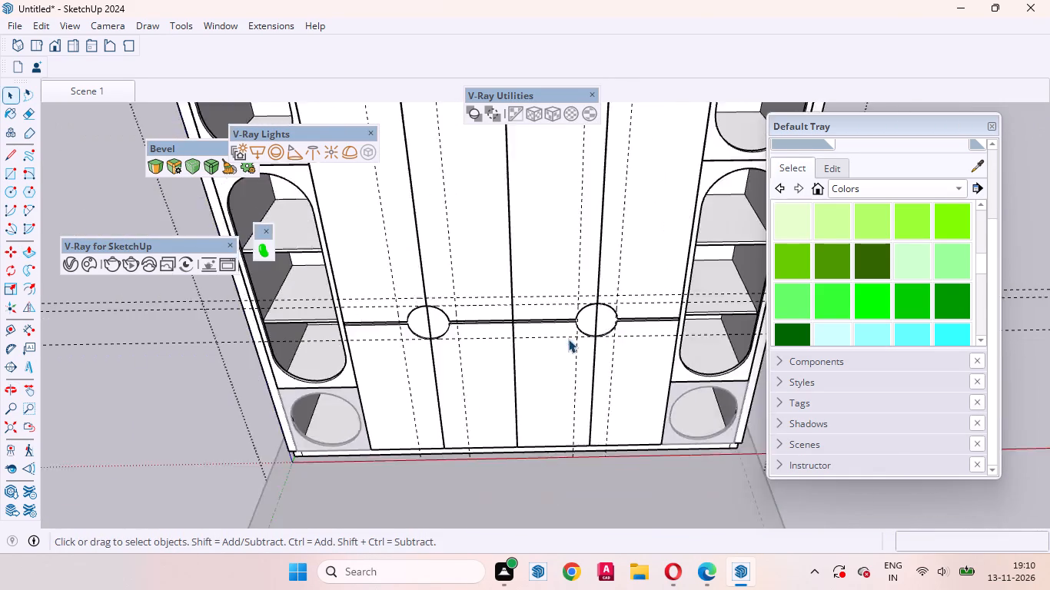
scroll(568, 339, down, 10)
middle_drag(537, 400, 507, 245)
scroll(520, 318, up, 6)
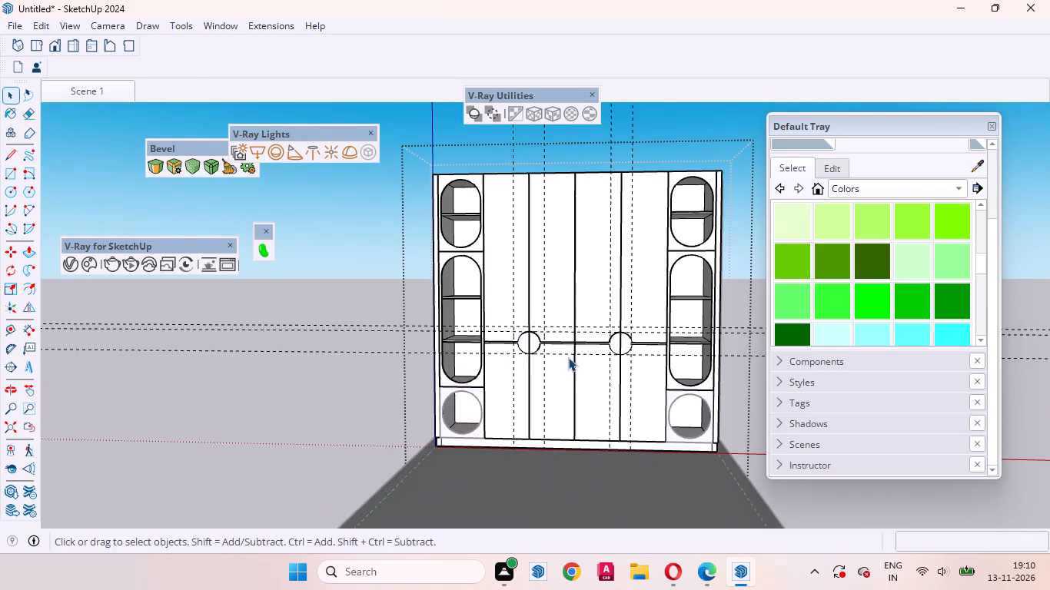
scroll(534, 440, down, 8)
drag(643, 237, 221, 47)
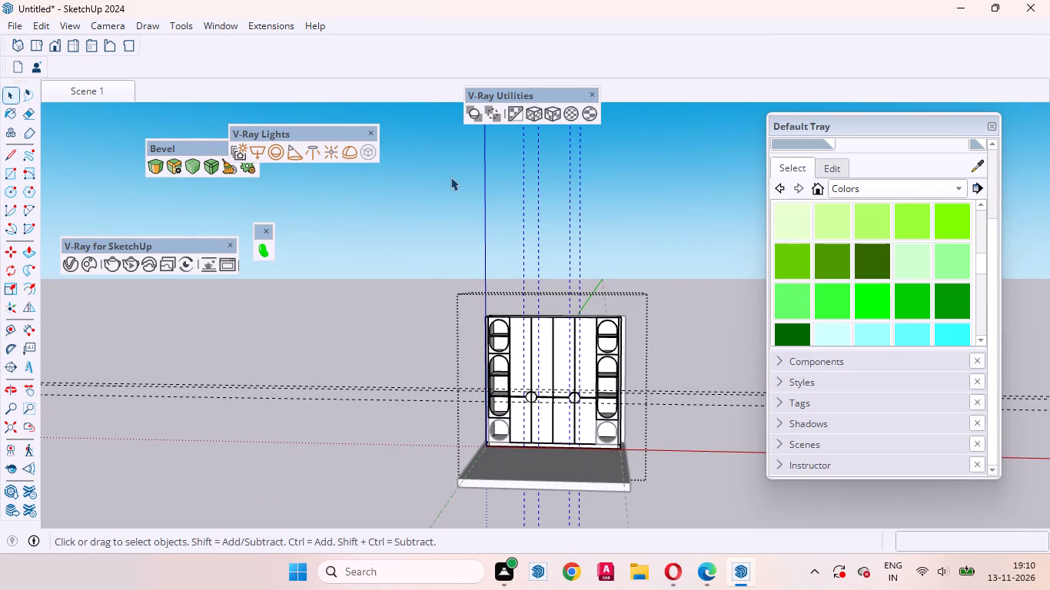
key(Delete)
drag(381, 426, 290, 257)
key(Delete)
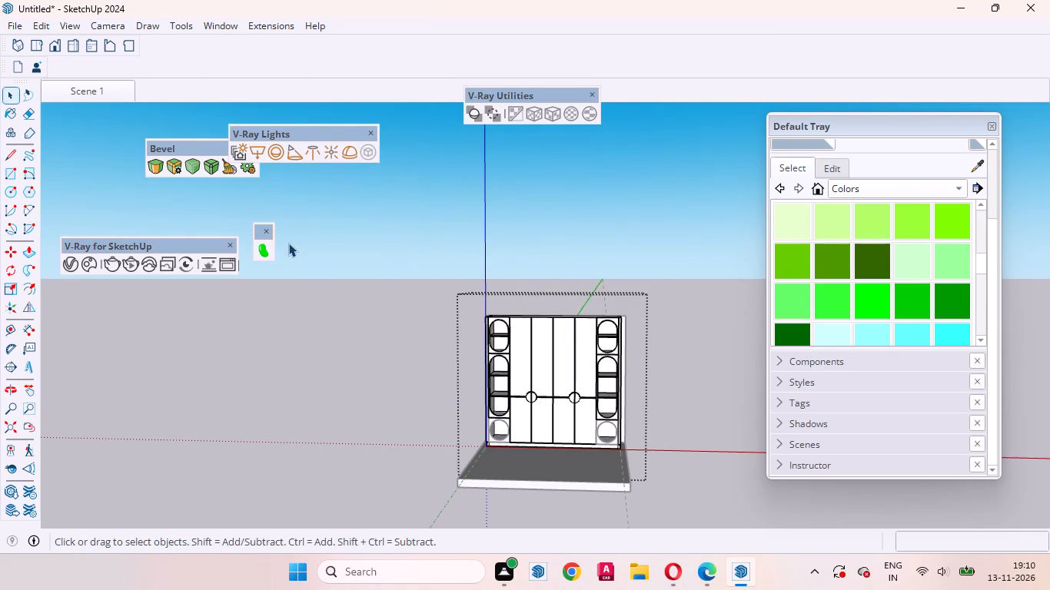
click(638, 513)
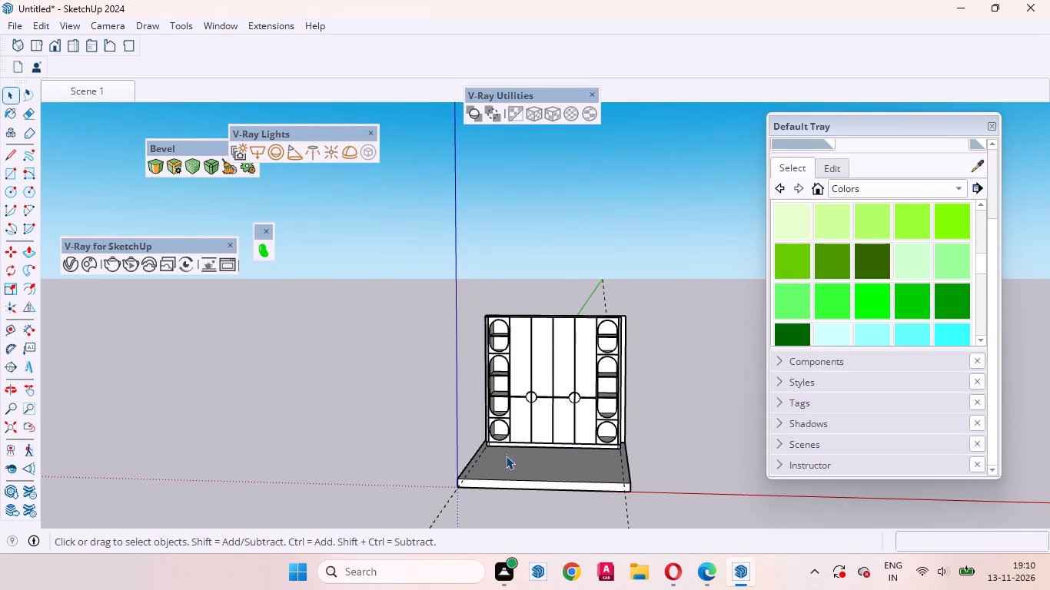
Check the recessed circle groove up close, restore the Scene 1 view and open the Lightbeans Textures Library.
click(93, 91)
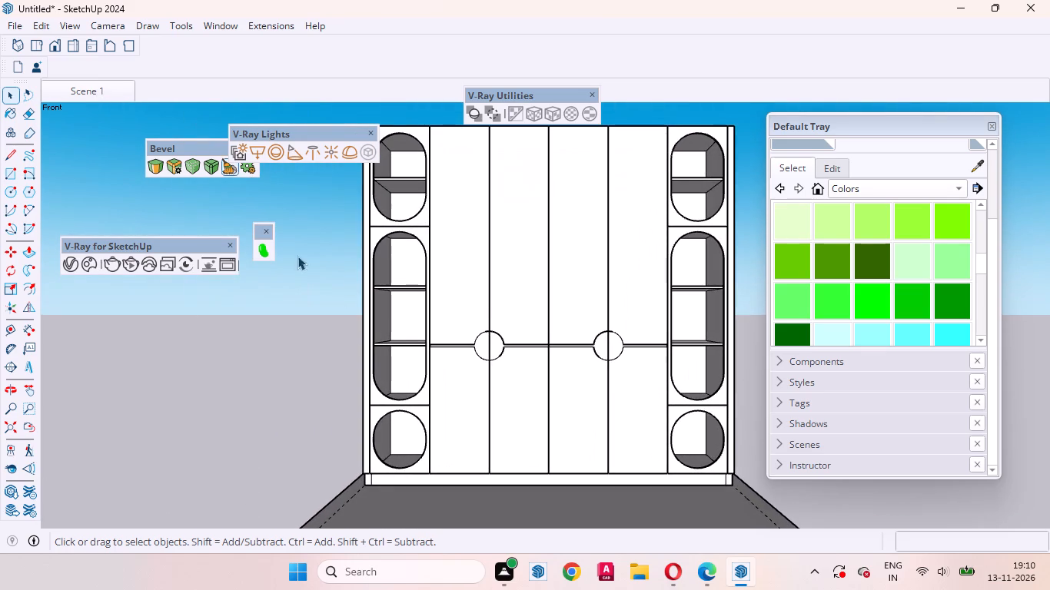
scroll(466, 351, up, 14)
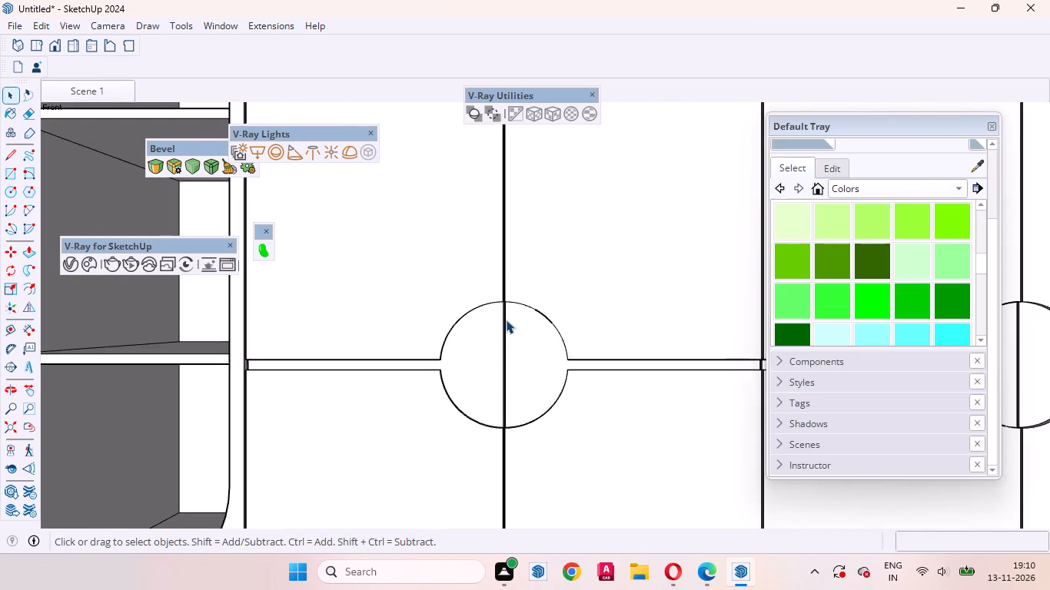
scroll(506, 320, up, 1)
middle_drag(499, 313, 509, 419)
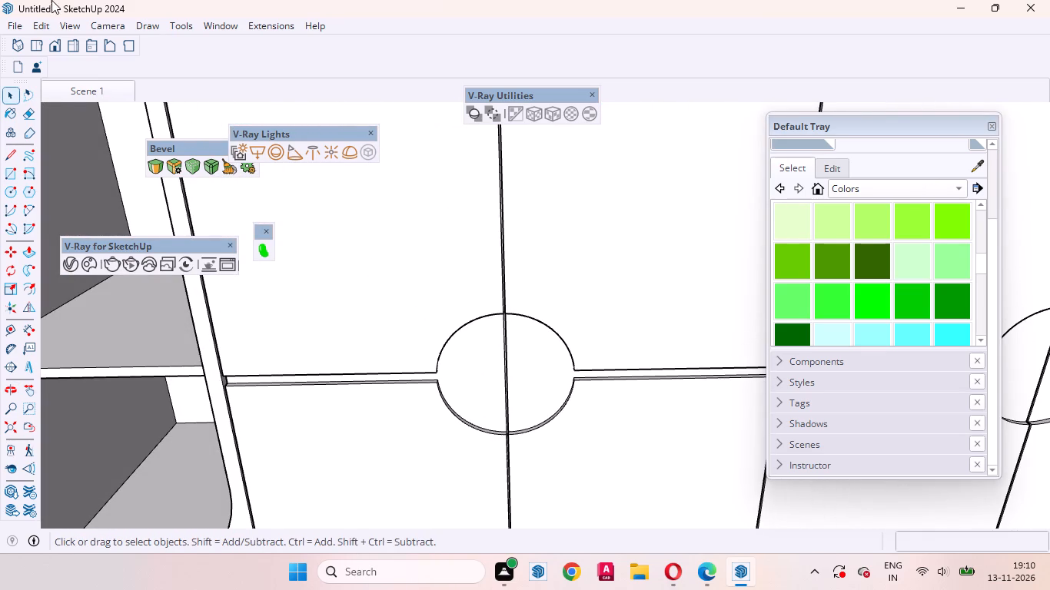
click(81, 95)
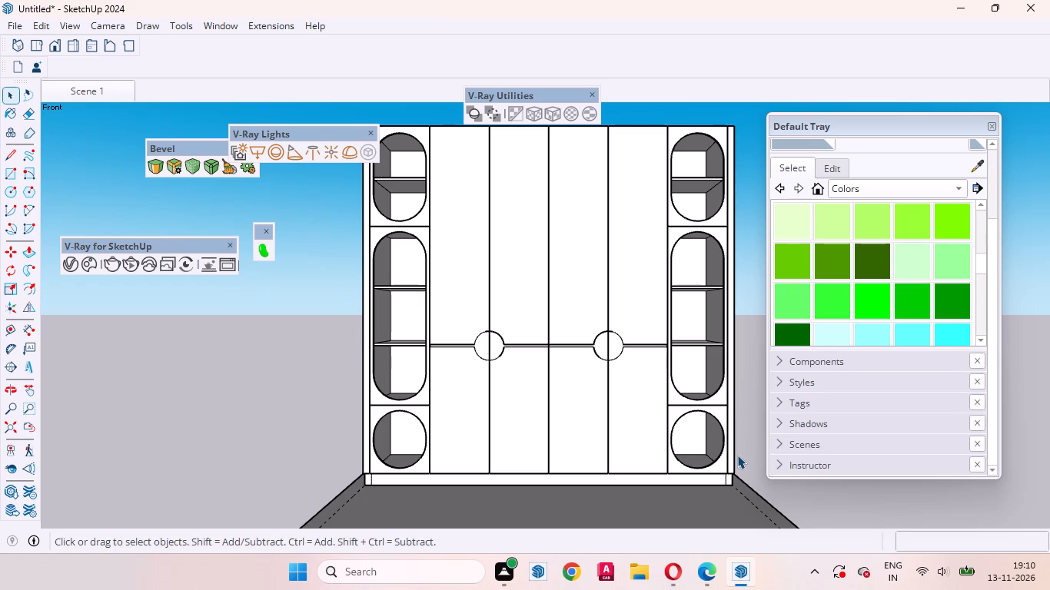
click(258, 251)
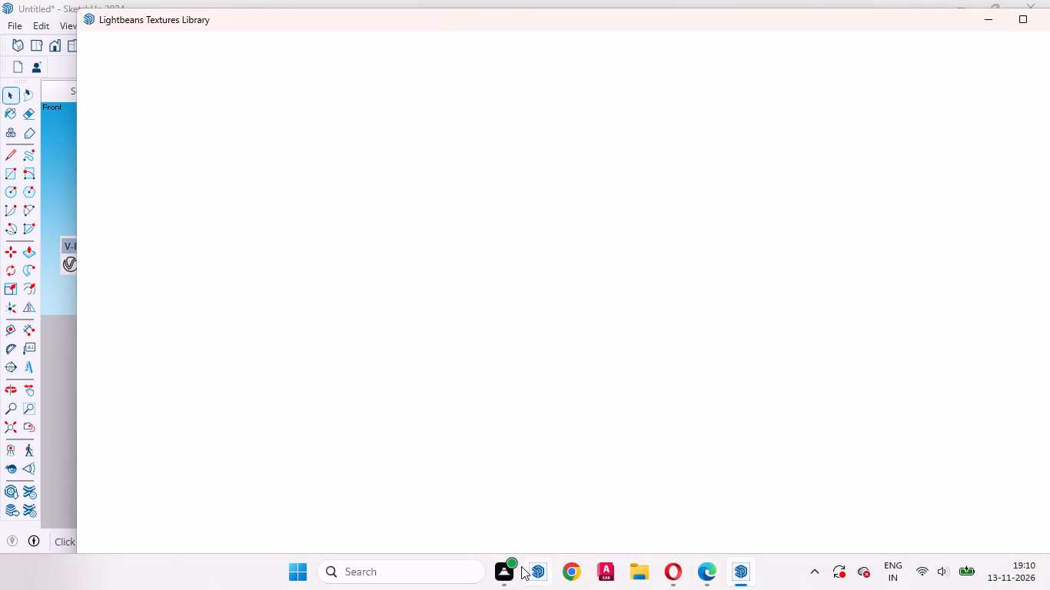
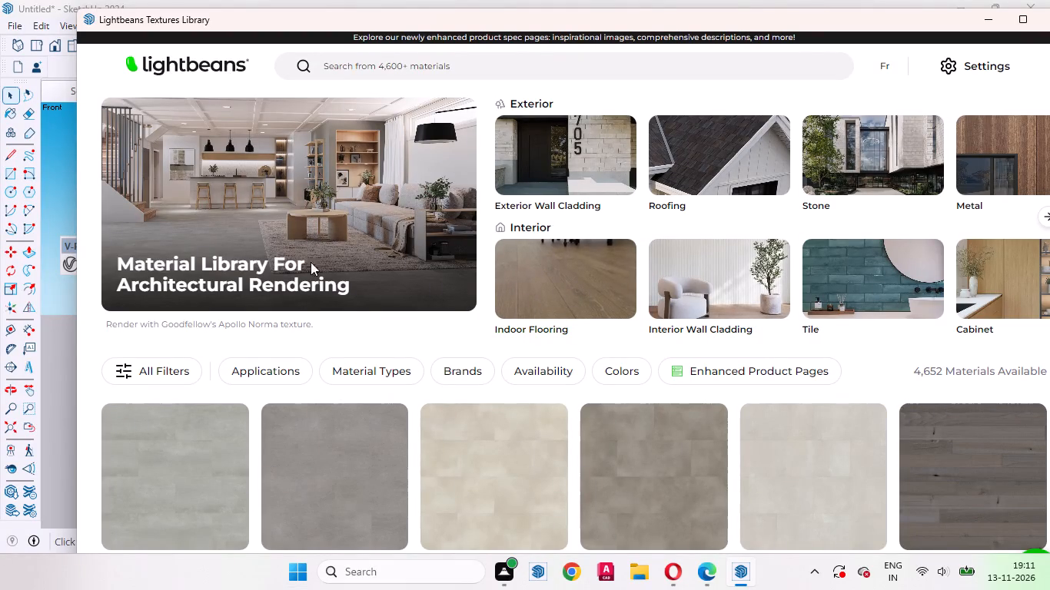
Search the Lightbeans texture library for "laminates" and maximize the library window.
click(437, 59)
text(laminates)
key(Return)
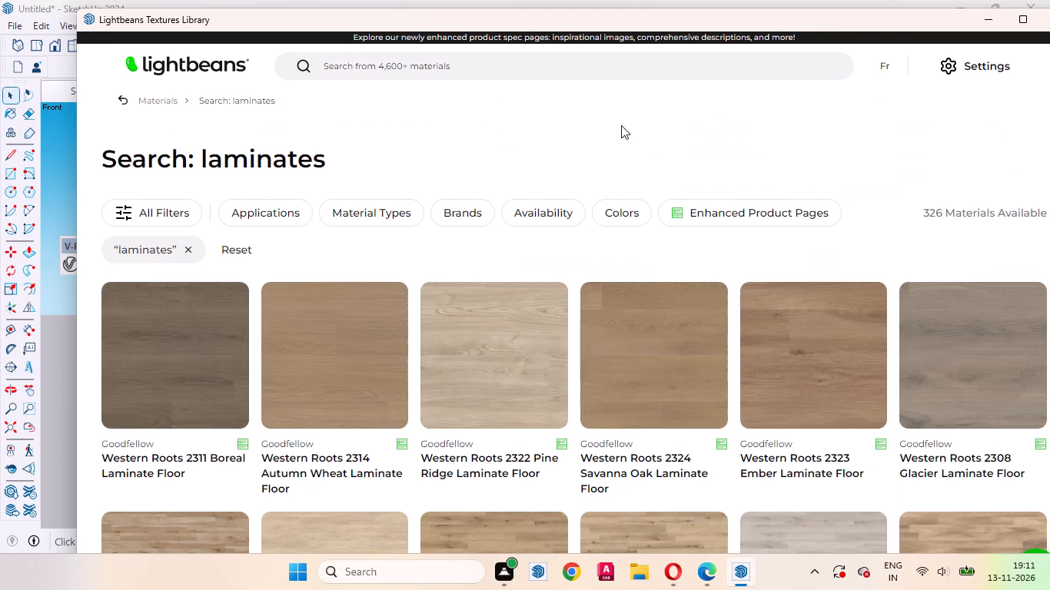
click(1022, 22)
Find the Tidal Pool Laminate by Pionite among the laminate results and download it.
scroll(576, 230, down, 4)
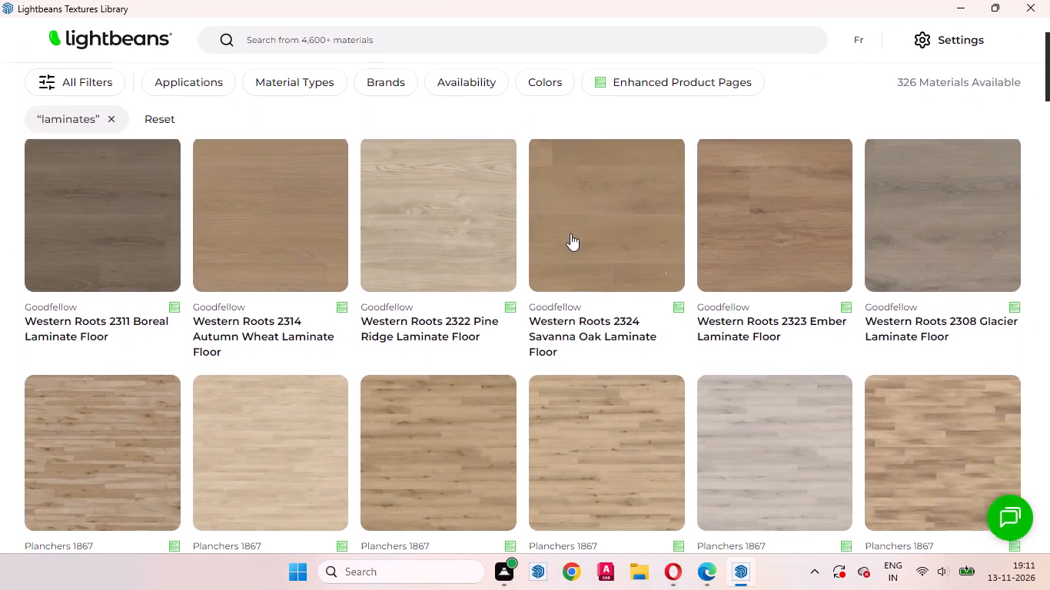
scroll(570, 234, down, 20)
scroll(570, 234, down, 1)
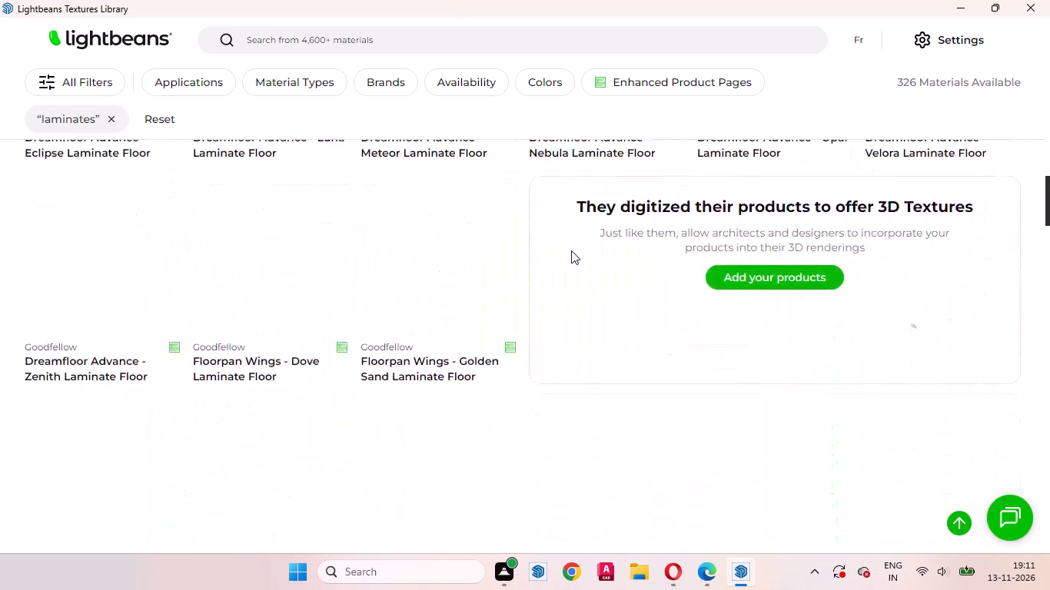
scroll(571, 250, down, 8)
scroll(587, 240, up, 1)
scroll(596, 231, down, 1)
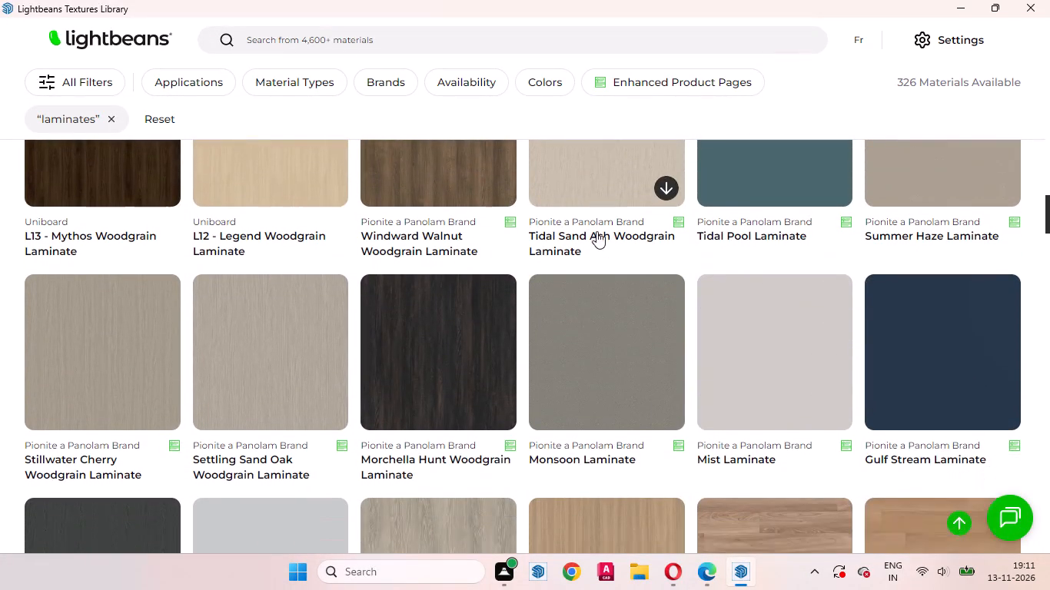
scroll(682, 308, down, 1)
scroll(684, 313, up, 1)
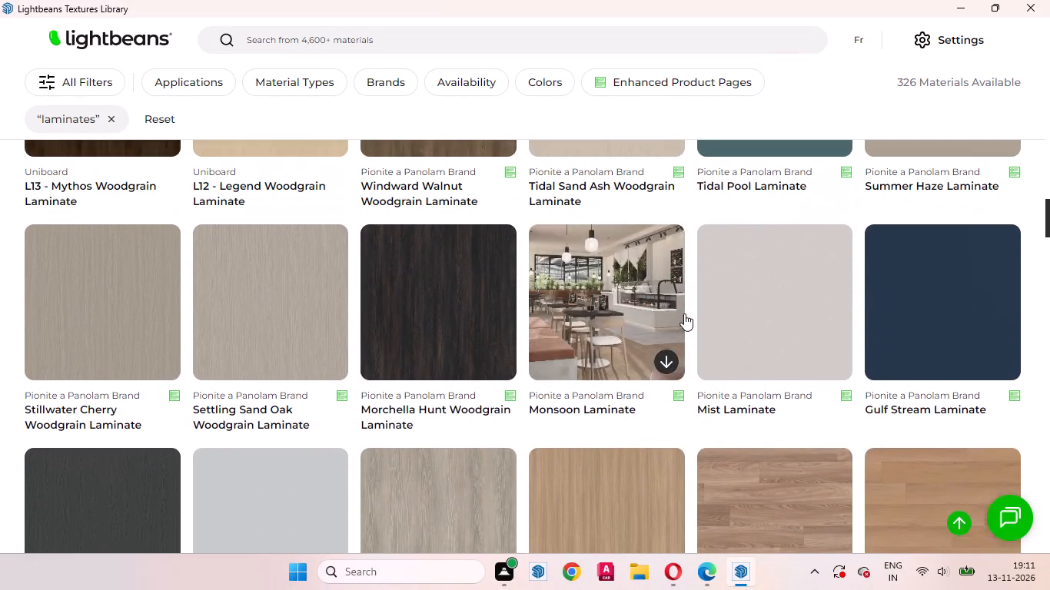
scroll(685, 313, up, 1)
scroll(687, 286, down, 3)
scroll(701, 297, up, 4)
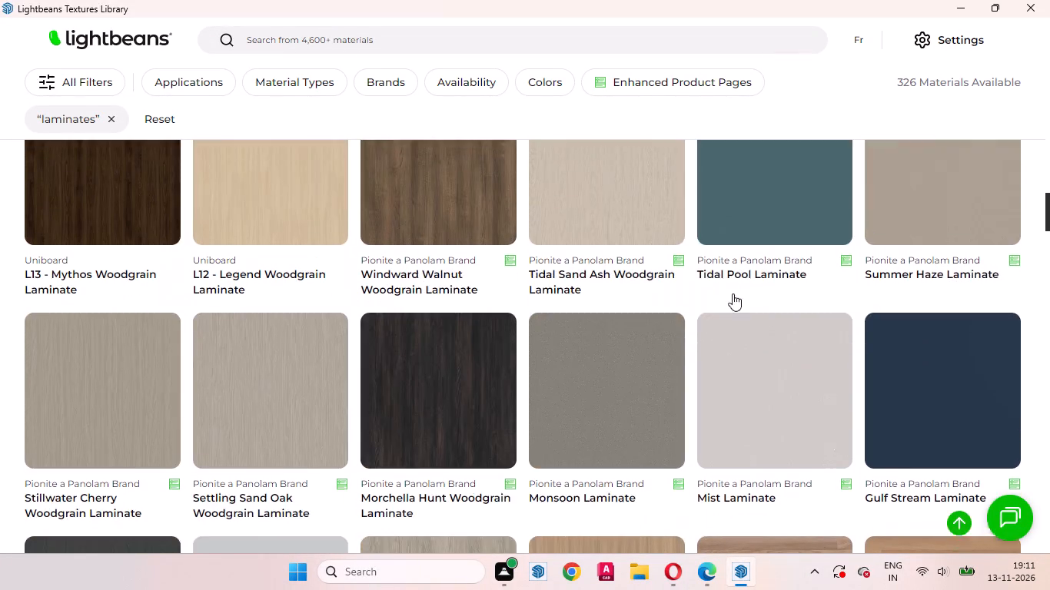
scroll(733, 293, up, 1)
scroll(736, 283, down, 1)
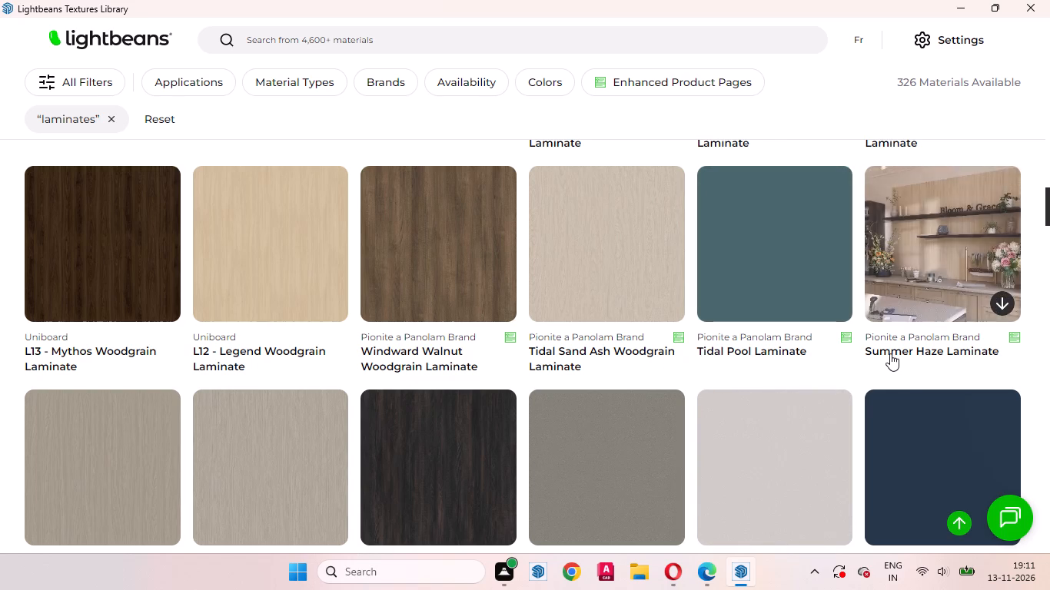
click(829, 297)
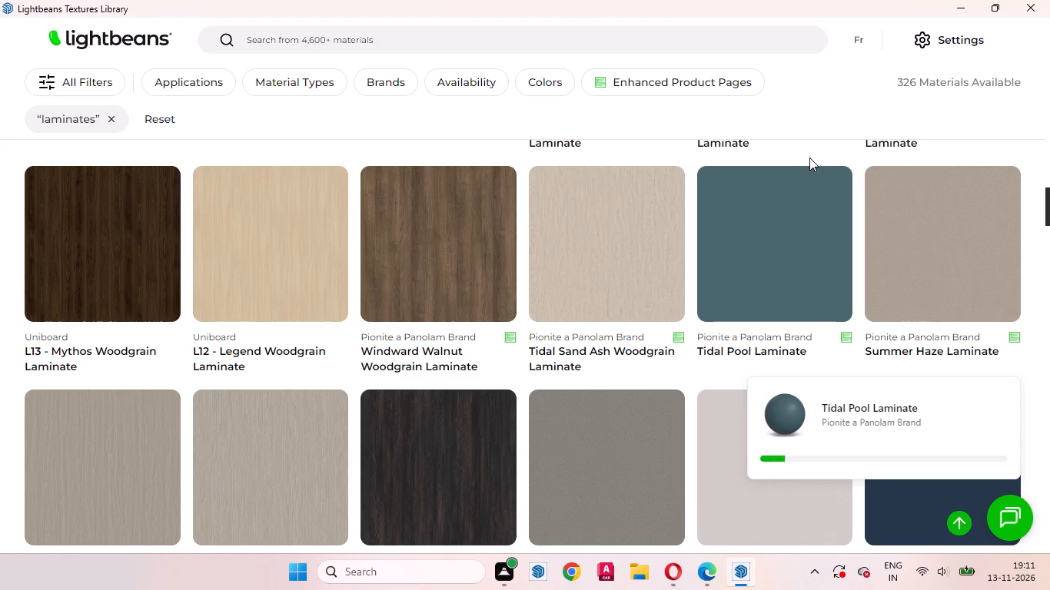
Examine the other laminate swatches around the Tidal Pool Laminate while it downloads.
scroll(684, 290, down, 2)
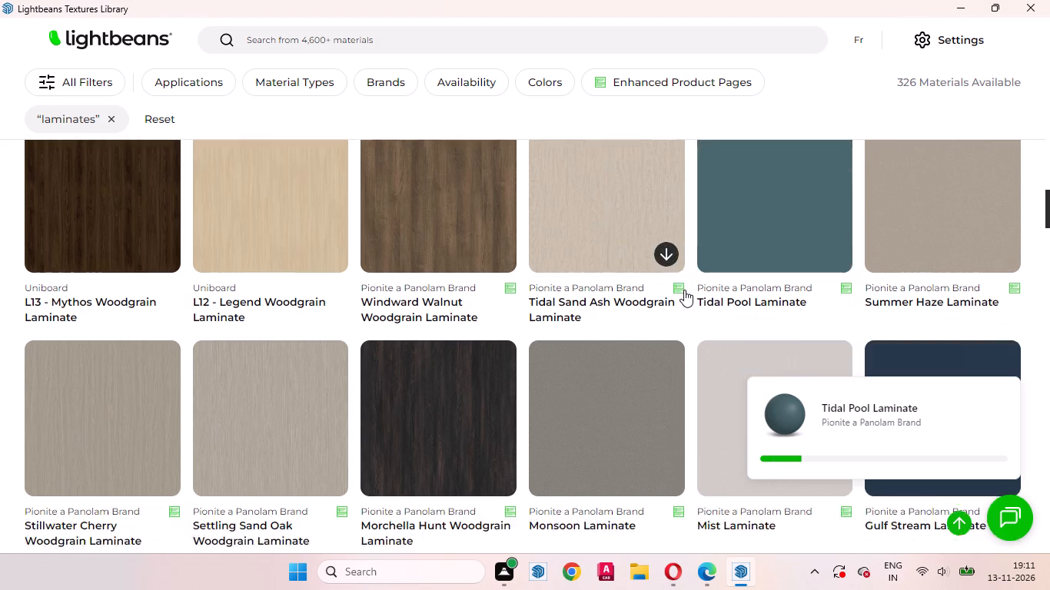
scroll(684, 290, down, 4)
scroll(684, 290, up, 5)
scroll(679, 248, down, 1)
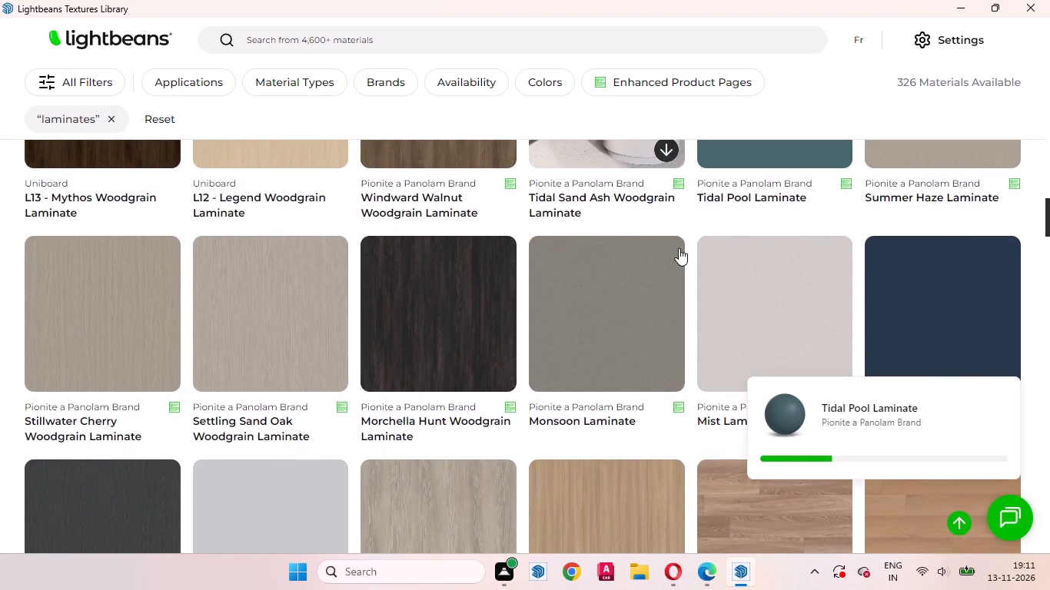
scroll(709, 259, down, 4)
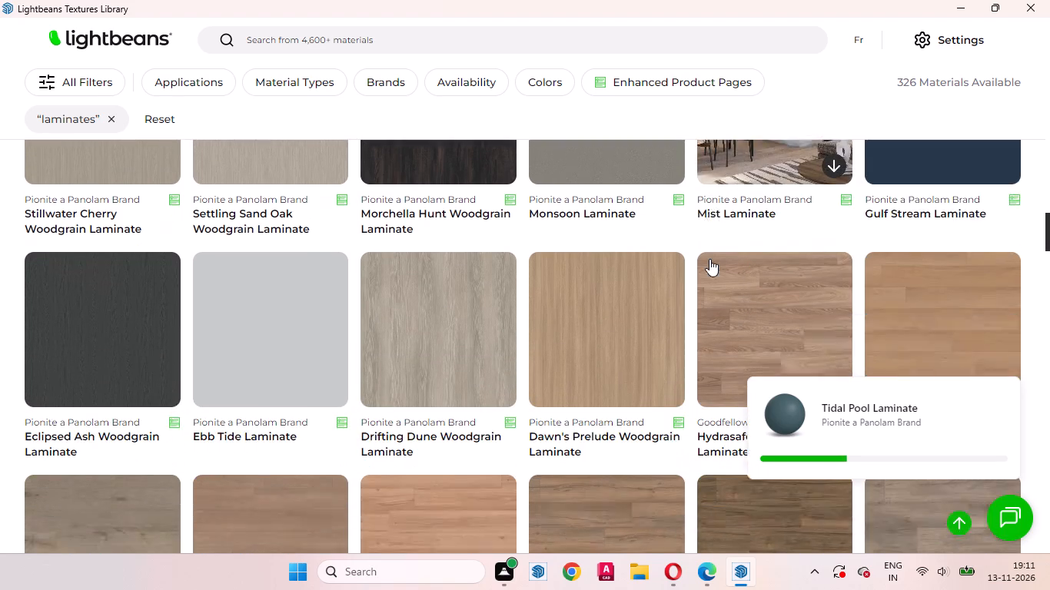
scroll(473, 275, up, 5)
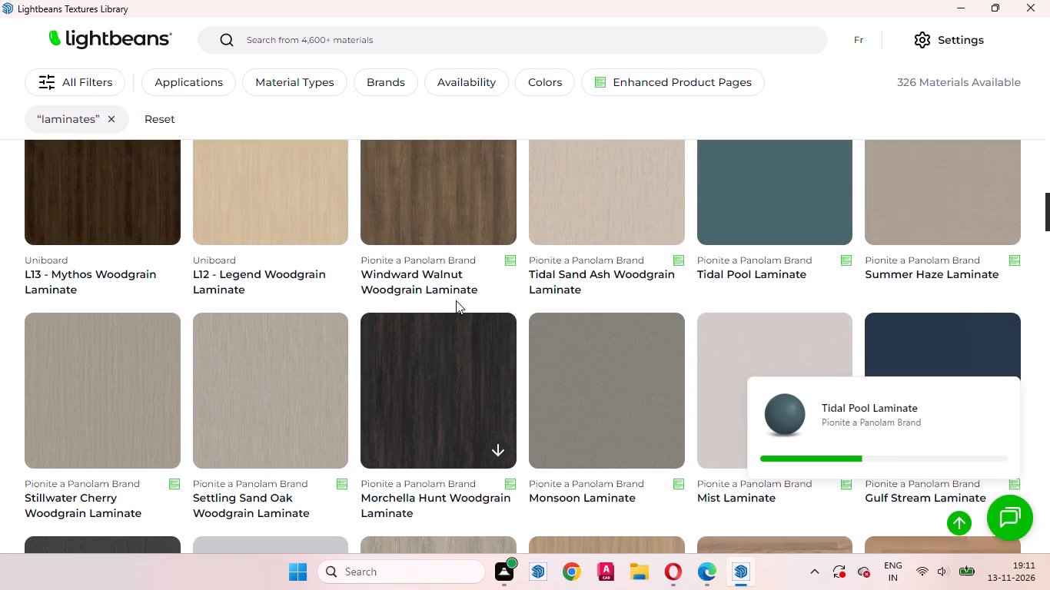
scroll(456, 300, down, 4)
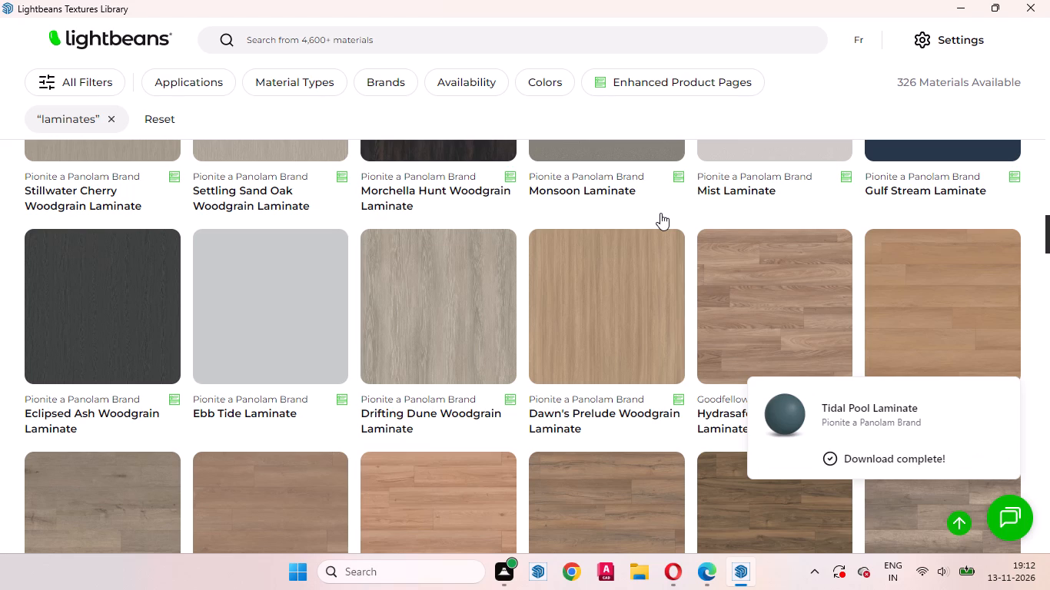
Back in the SketchUp model, paint both halves of the right circular handle recess and their groove strips with the Tidal Pool laminate.
click(952, 9)
scroll(831, 151, up, 2)
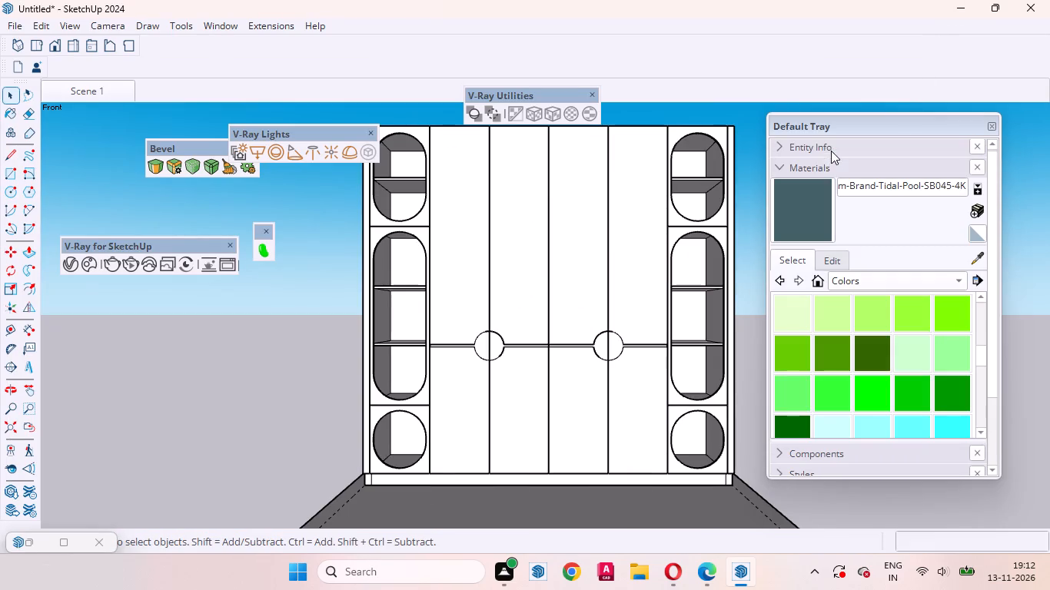
click(795, 199)
key(space)
scroll(612, 352, up, 6)
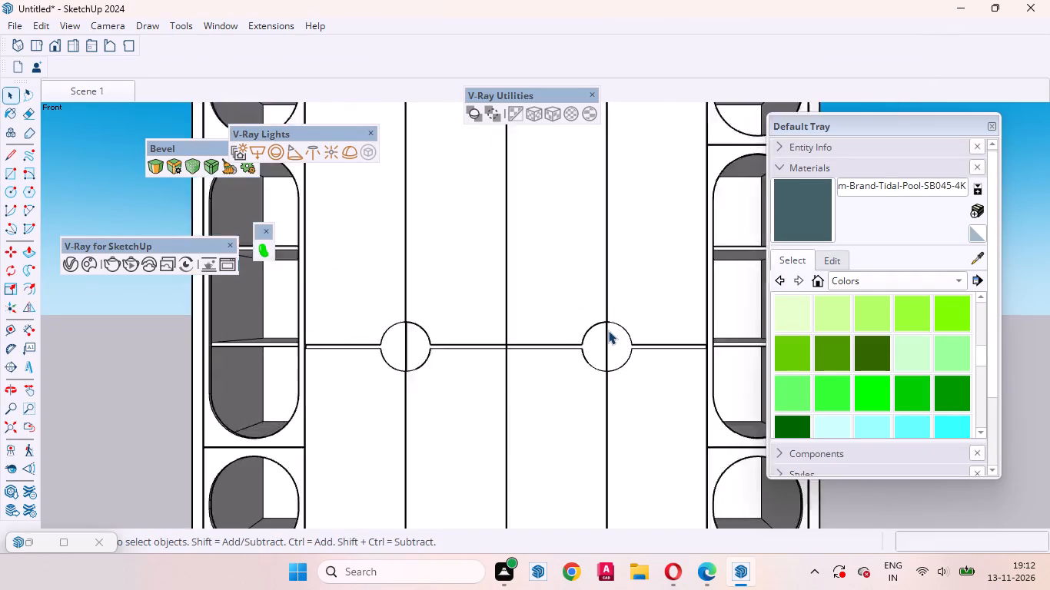
scroll(608, 330, up, 1)
click(598, 344)
double_click(596, 344)
click(587, 344)
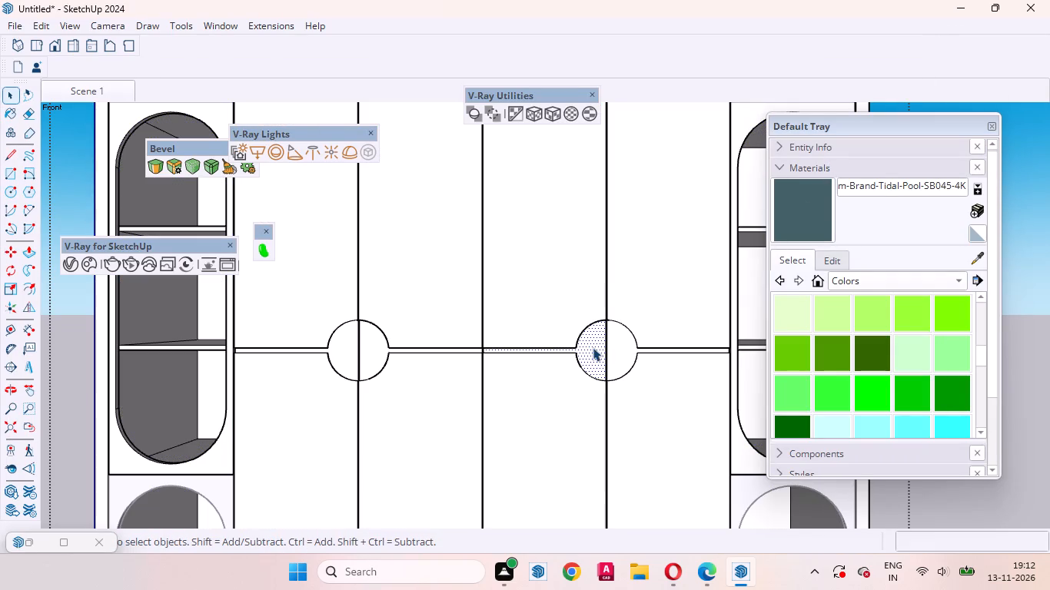
click(789, 207)
scroll(630, 335, up, 3)
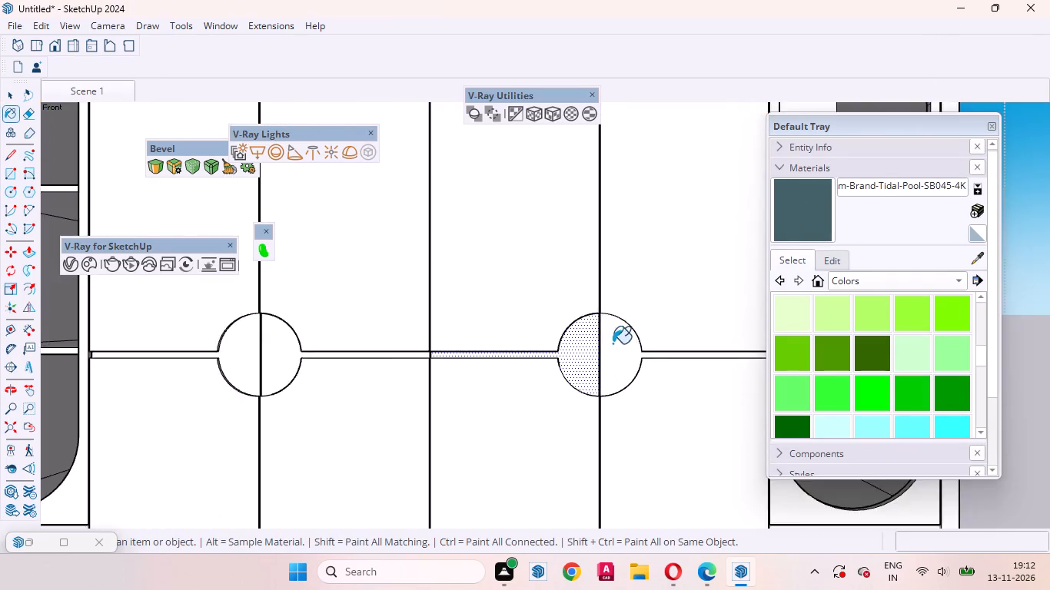
scroll(613, 343, up, 4)
click(587, 347)
scroll(600, 347, up, 6)
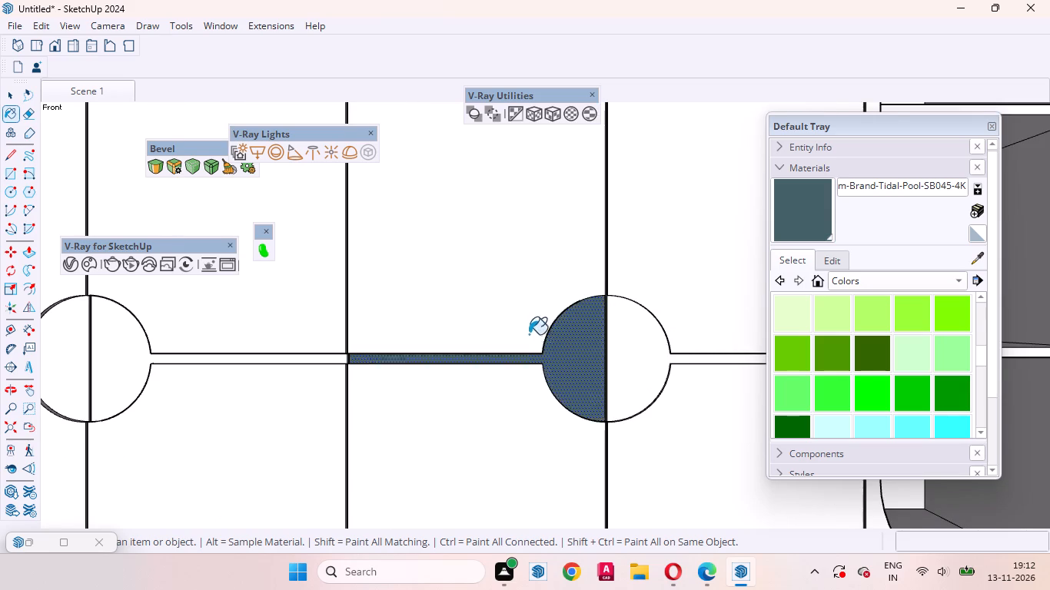
click(657, 352)
Paint both halves of the left circular handle recess and their groove strips with the Tidal Pool laminate.
scroll(641, 356, down, 9)
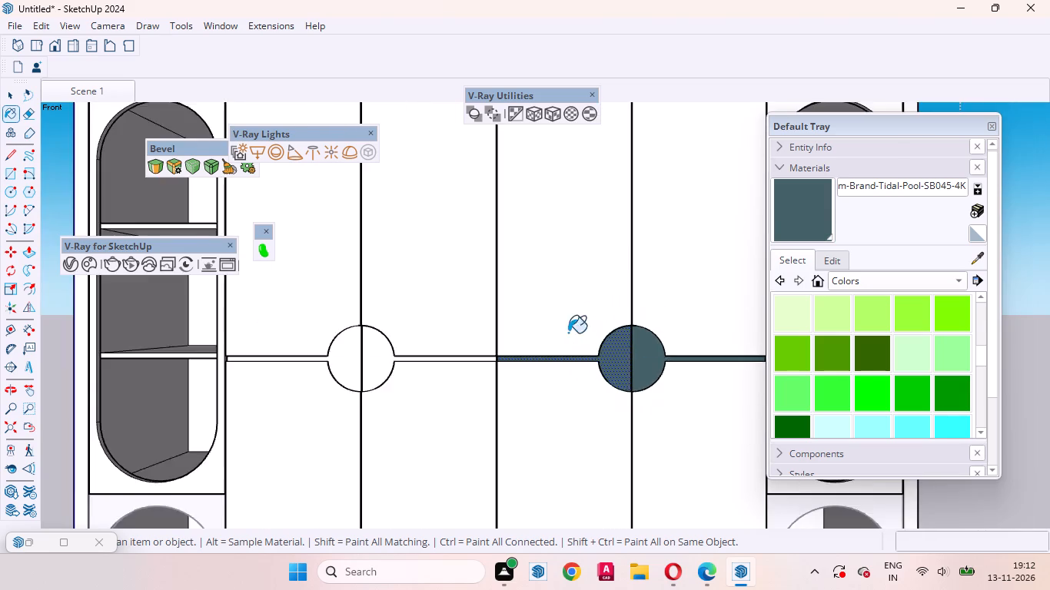
scroll(568, 333, down, 3)
scroll(454, 360, up, 10)
click(424, 326)
click(371, 330)
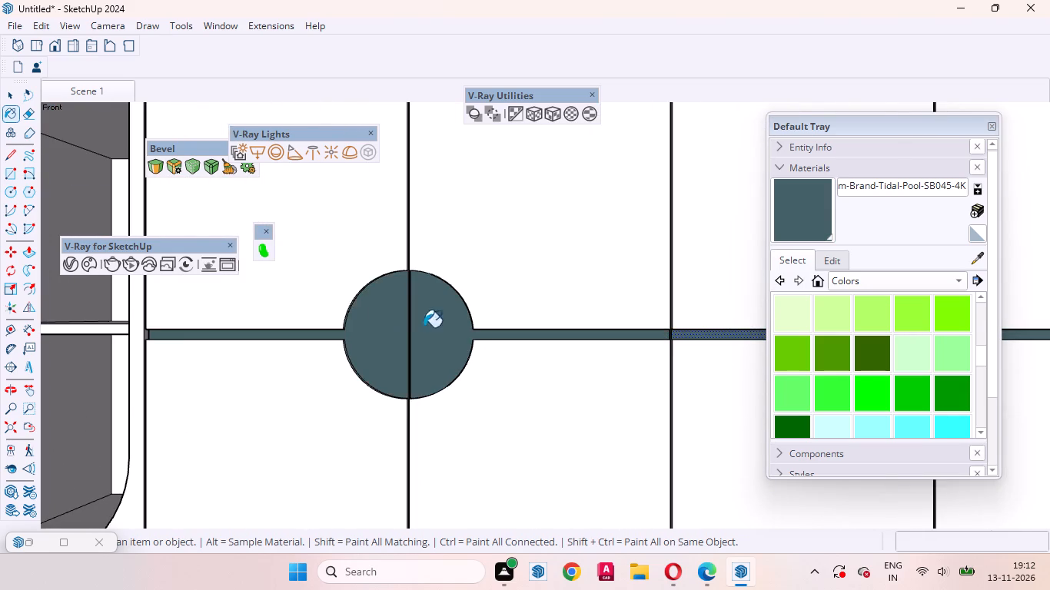
Paint the back, both side walls and bottom shelf surface of the left tall niche's middle compartment with Tidal Pool.
scroll(564, 339, down, 12)
scroll(416, 330, up, 4)
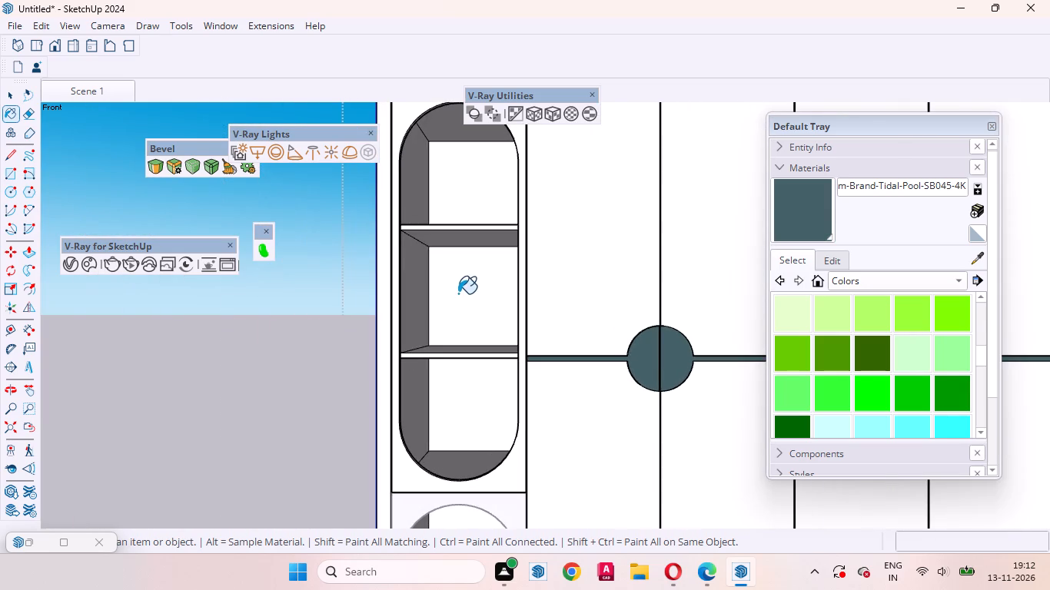
click(460, 292)
scroll(427, 291, up, 4)
click(415, 282)
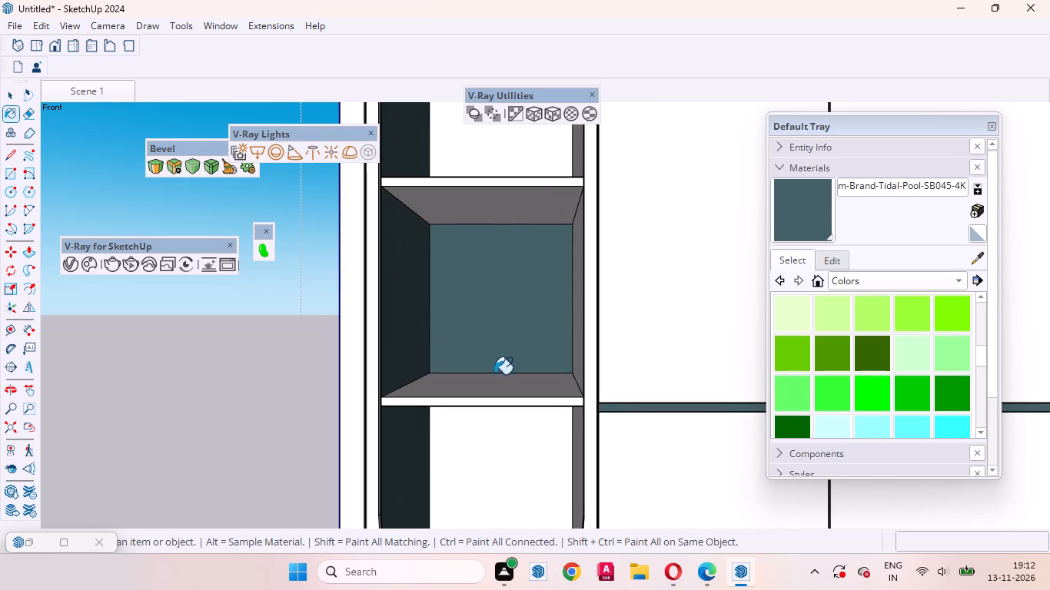
middle_drag(537, 300, 623, 331)
click(622, 318)
click(560, 395)
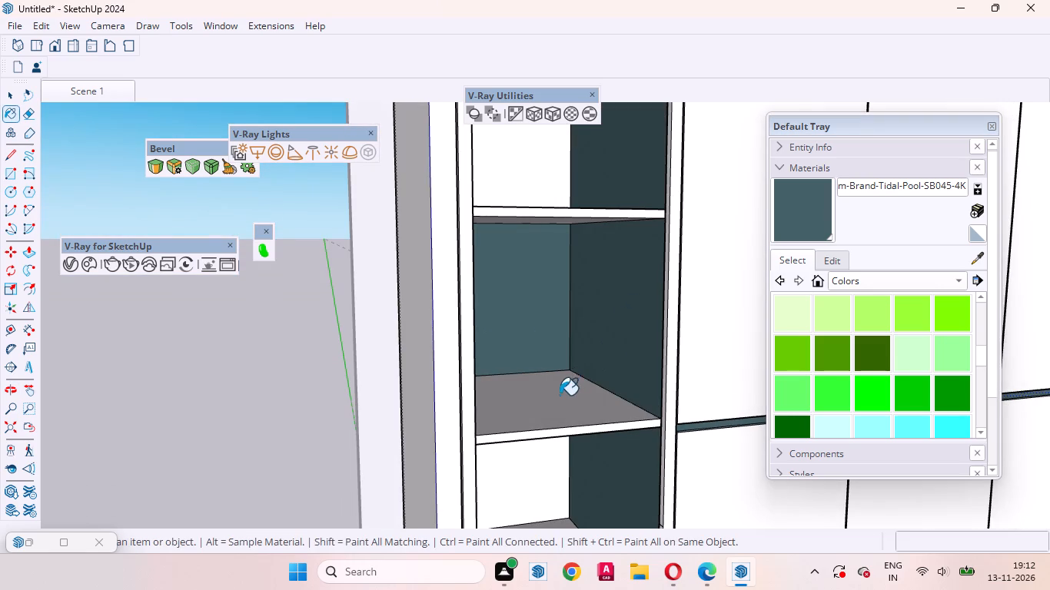
Paint the left tall niche's top compartment back, its arched ceiling, and the upper shelf's top, underside and front edge with Tidal Pool.
scroll(520, 410, down, 8)
click(512, 270)
middle_drag(533, 276, 510, 318)
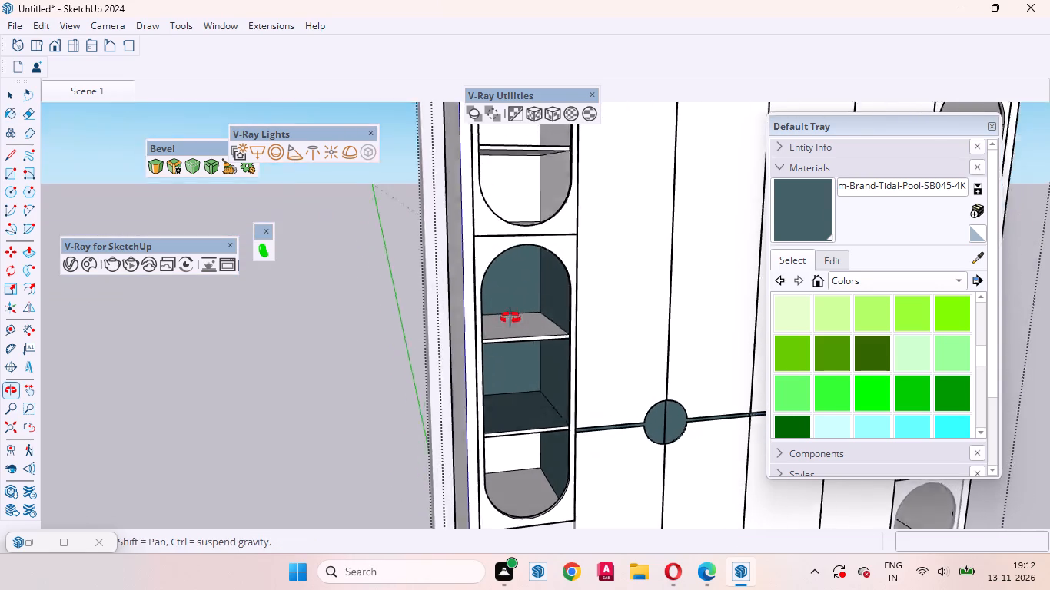
middle_drag(510, 318, 510, 329)
click(510, 336)
middle_drag(501, 333, 433, 177)
scroll(433, 176, up, 6)
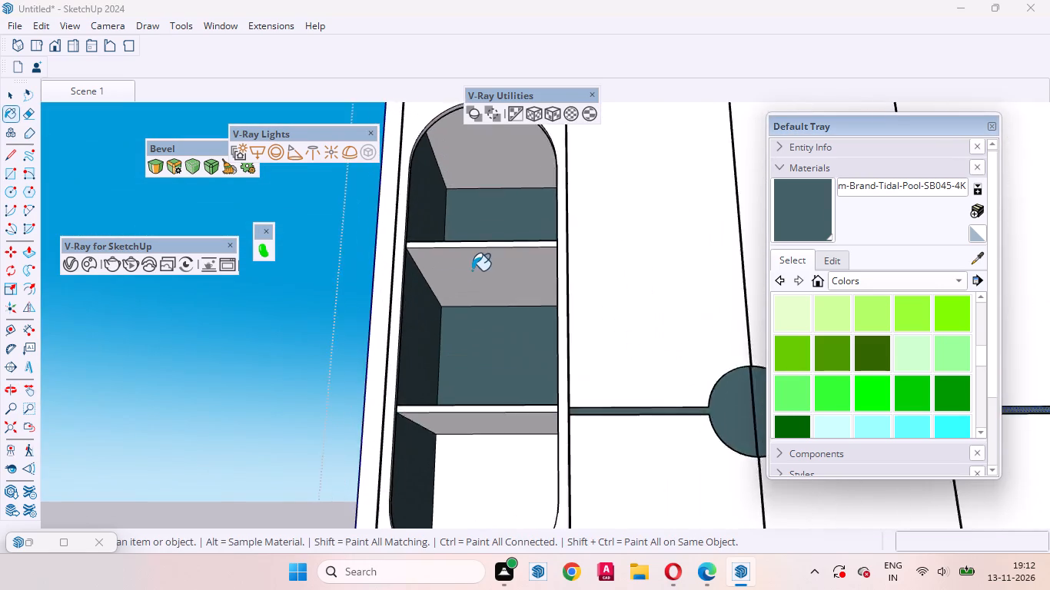
click(478, 279)
scroll(461, 270, up, 3)
click(450, 227)
scroll(473, 197, down, 4)
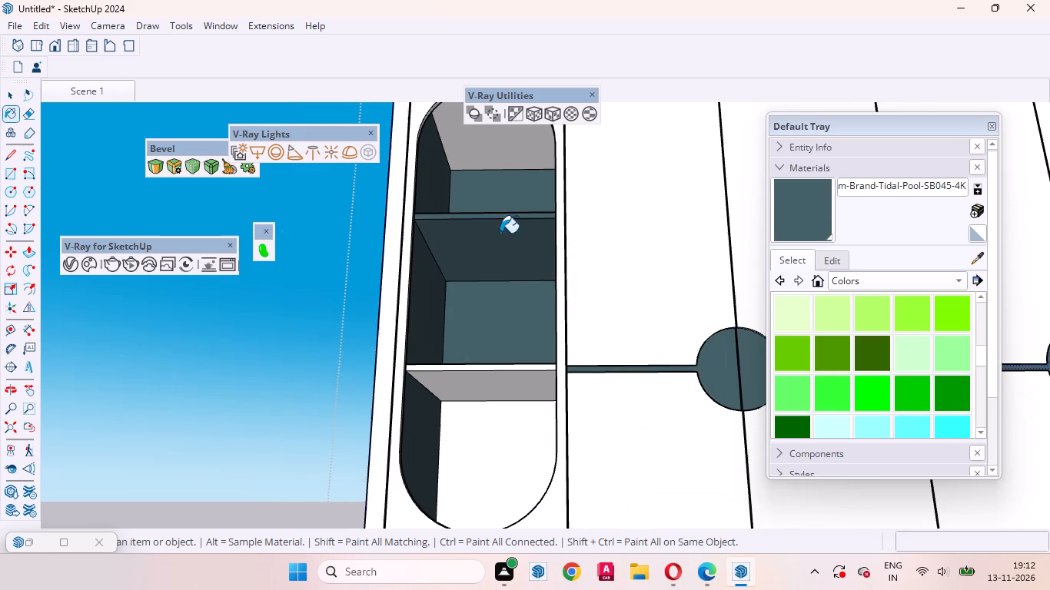
click(487, 144)
Paint the left tall niche's bottom compartment back and floor, plus the lower shelf's underside and front edge, with Tidal Pool.
scroll(481, 270, down, 4)
click(503, 389)
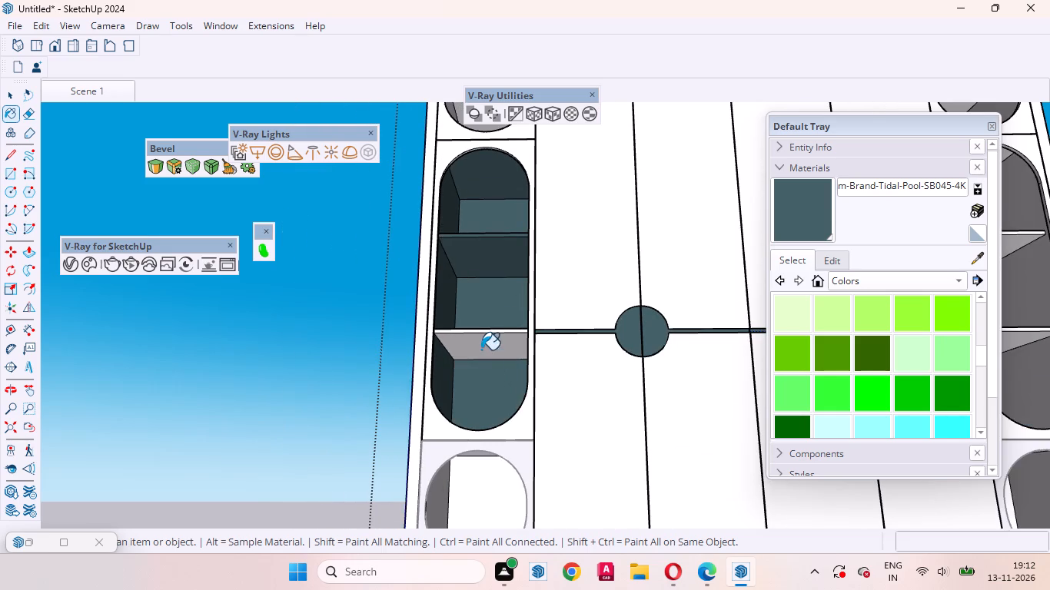
click(481, 350)
click(476, 330)
middle_drag(480, 360, 529, 555)
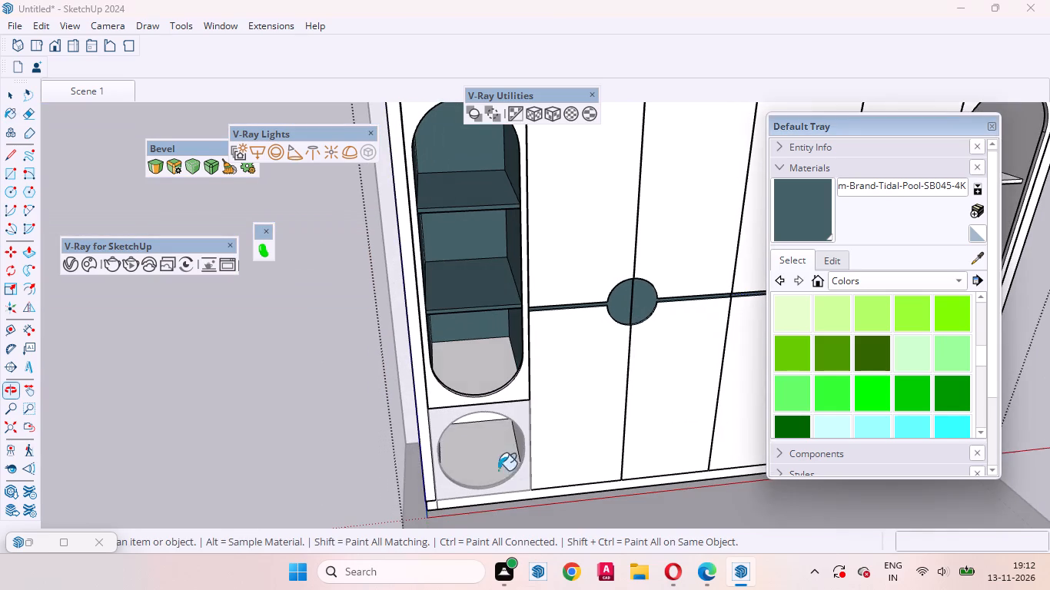
click(476, 363)
Paint the floor, back, side walls and ceiling inside the circular niche at the base of the left column with Tidal Pool.
click(479, 449)
middle_drag(481, 450, 470, 347)
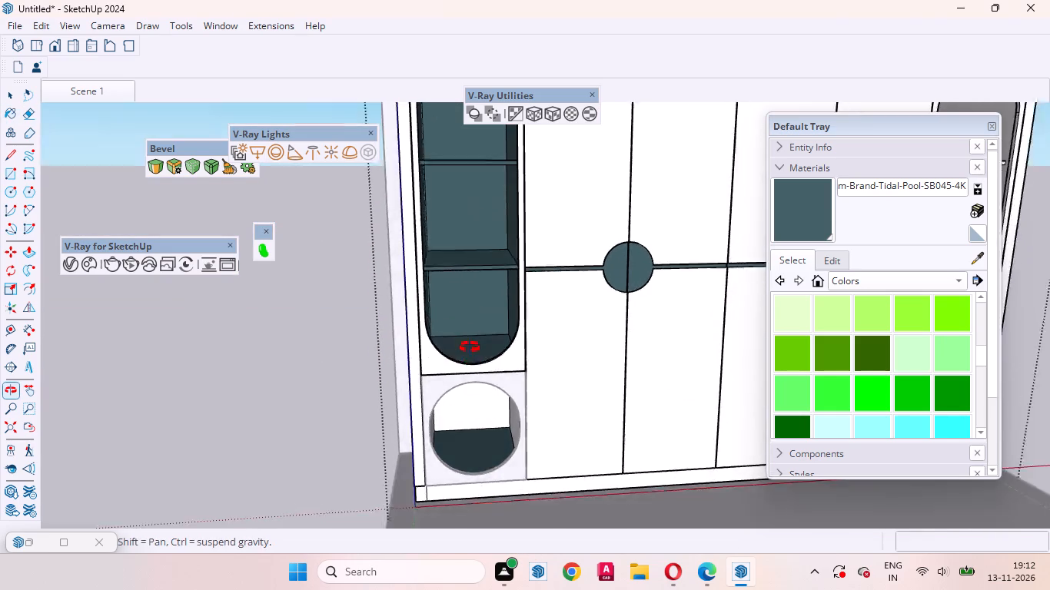
middle_drag(470, 347, 464, 323)
click(463, 385)
middle_drag(457, 397, 343, 419)
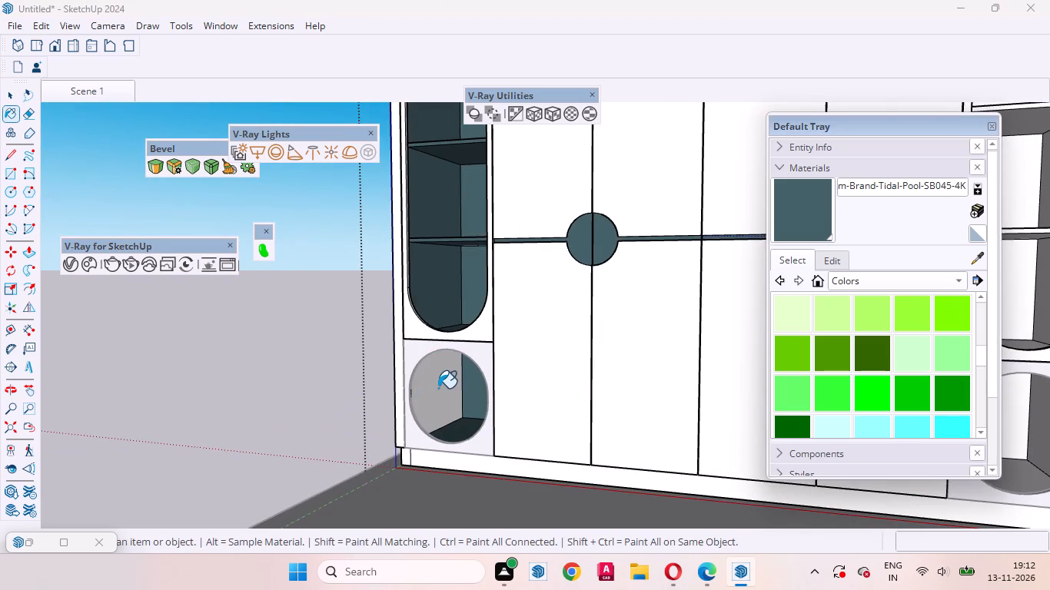
click(438, 388)
middle_drag(439, 406, 518, 373)
scroll(449, 377, up, 4)
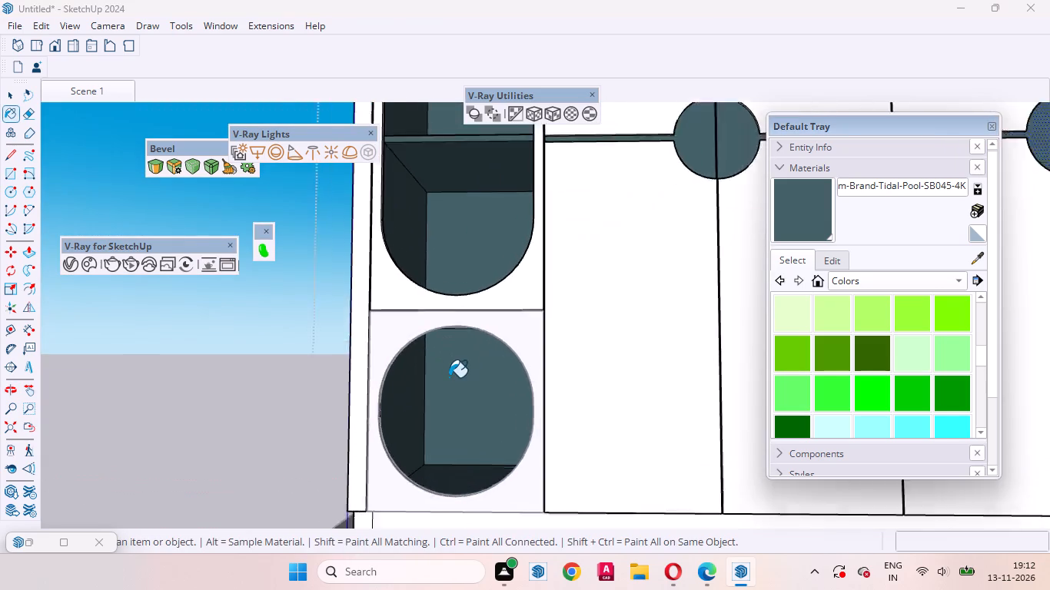
scroll(449, 377, up, 6)
middle_drag(466, 339, 471, 303)
click(470, 309)
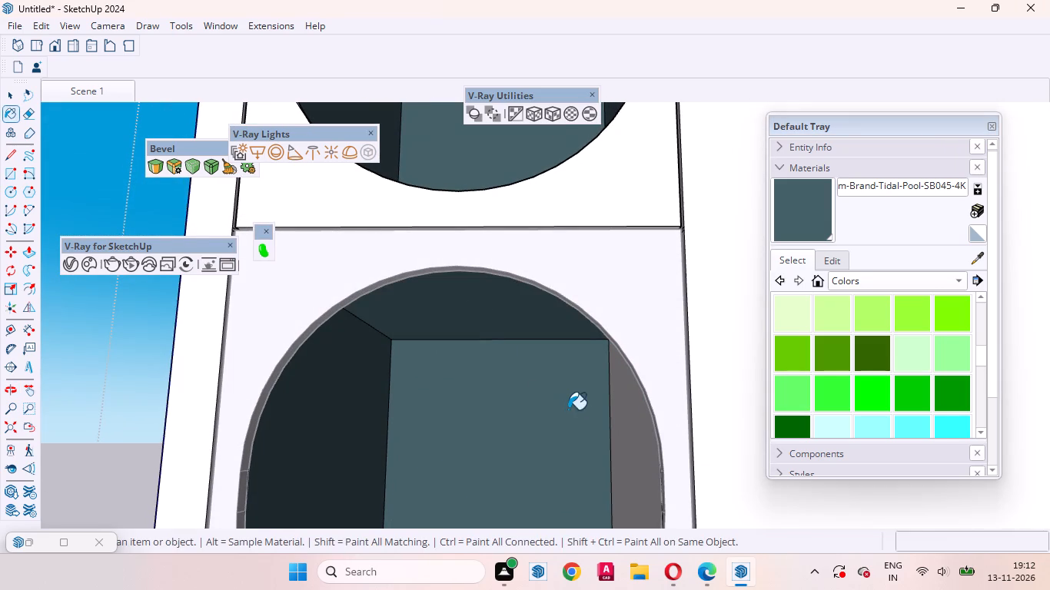
click(616, 424)
Paint both back surfaces, the left wall, floor, and the shelf's top and front edge in the left column's upper niche with Tidal Pool.
scroll(507, 413, down, 4)
middle_drag(506, 372, 510, 483)
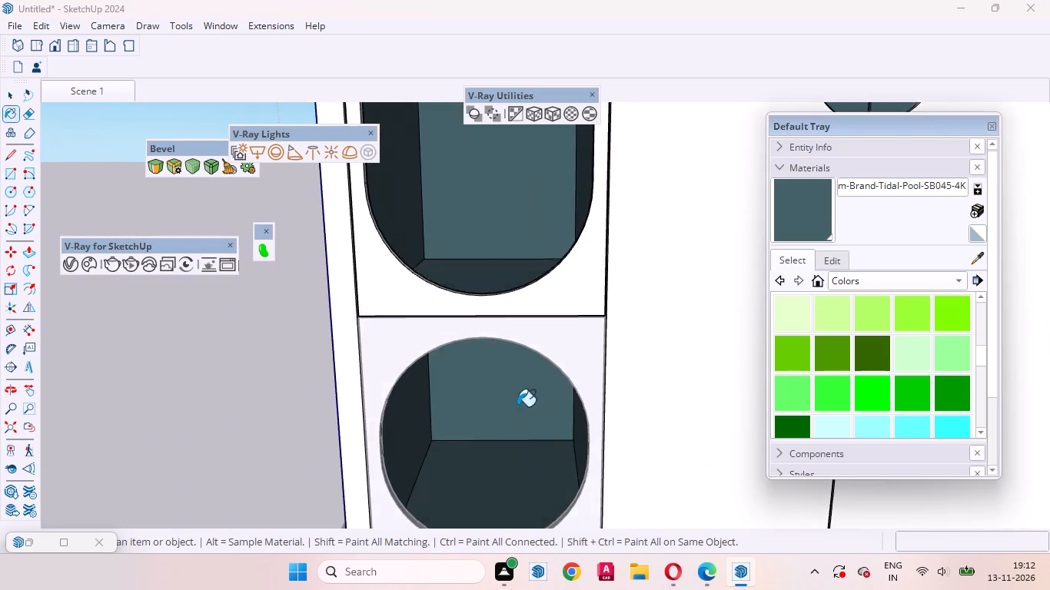
scroll(517, 406, down, 18)
scroll(471, 263, up, 12)
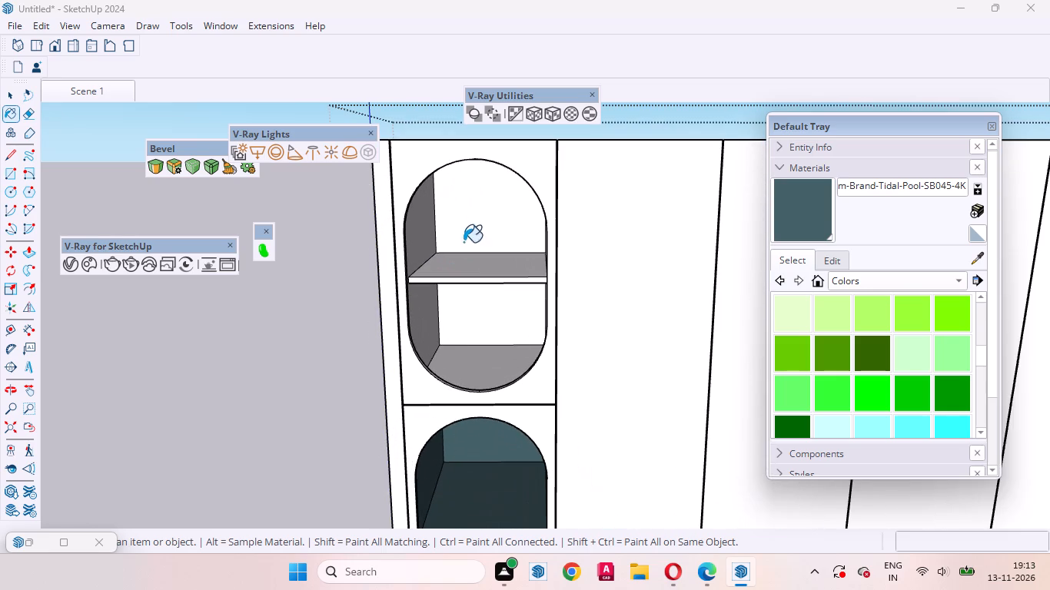
click(472, 216)
click(466, 270)
click(472, 364)
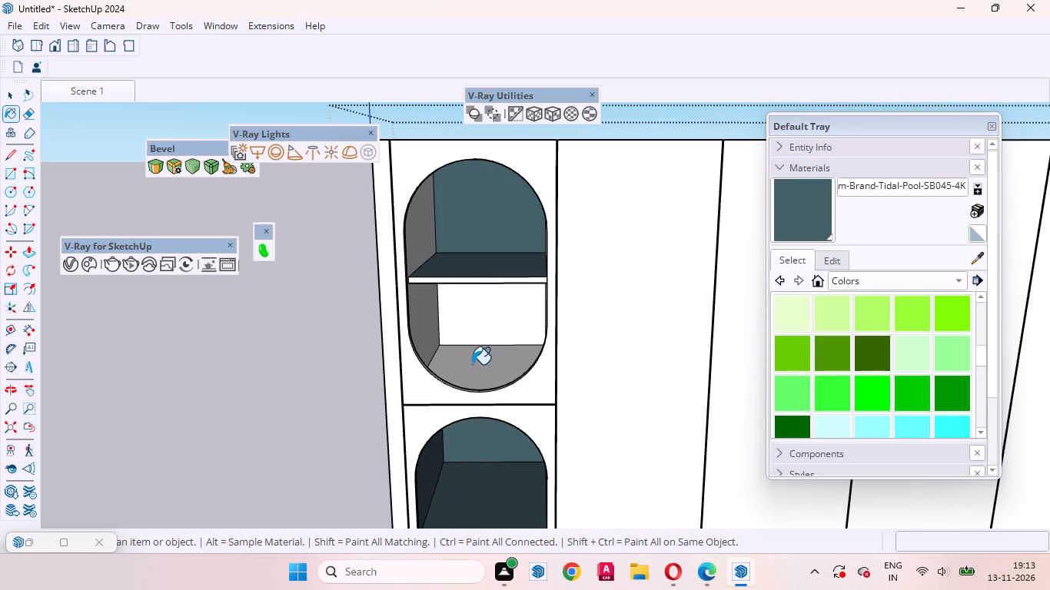
click(473, 320)
click(427, 311)
click(447, 282)
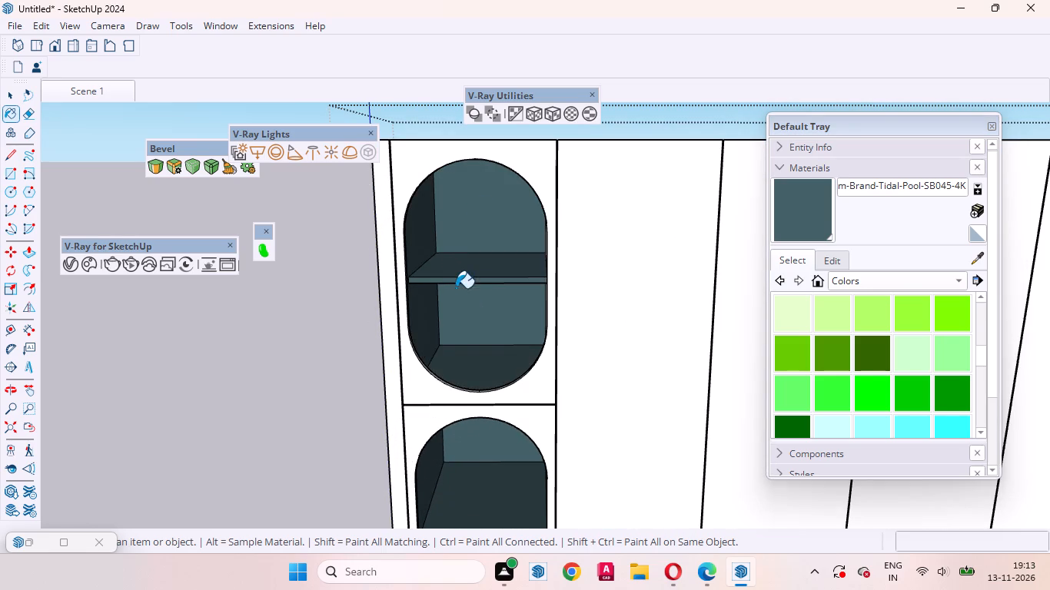
Paint the shelf underside, arched ceiling and right wall of the left column's upper niche with Tidal Pool.
middle_drag(460, 291, 464, 168)
click(472, 268)
click(478, 171)
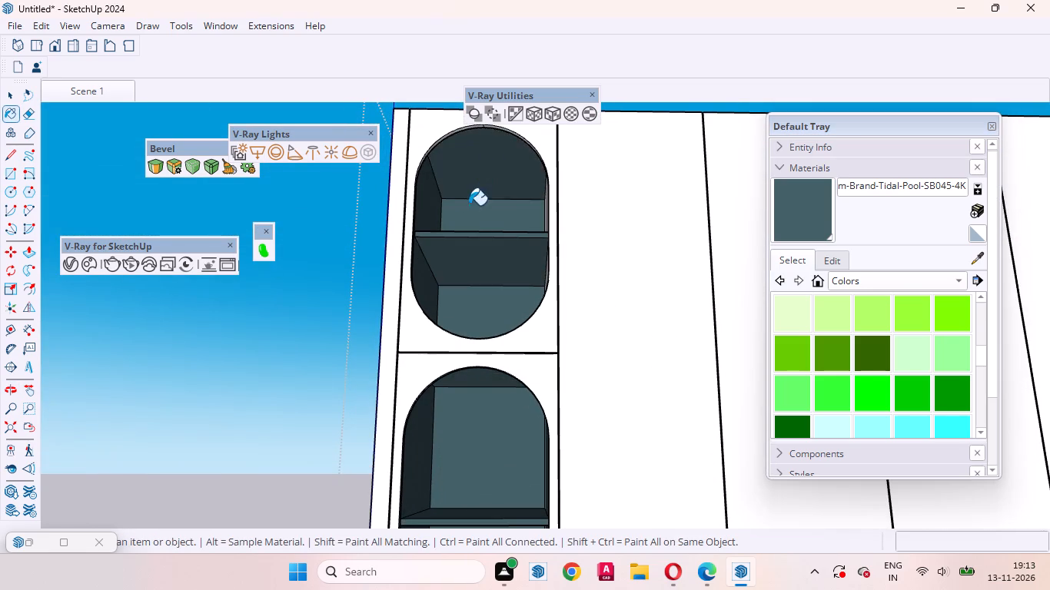
middle_drag(486, 217, 626, 257)
click(603, 232)
Paint the right column's upper niche back, right wall, ceiling, shelf underside and front edge, plus the tall niche's right wall, with Tidal Pool.
scroll(445, 366, down, 10)
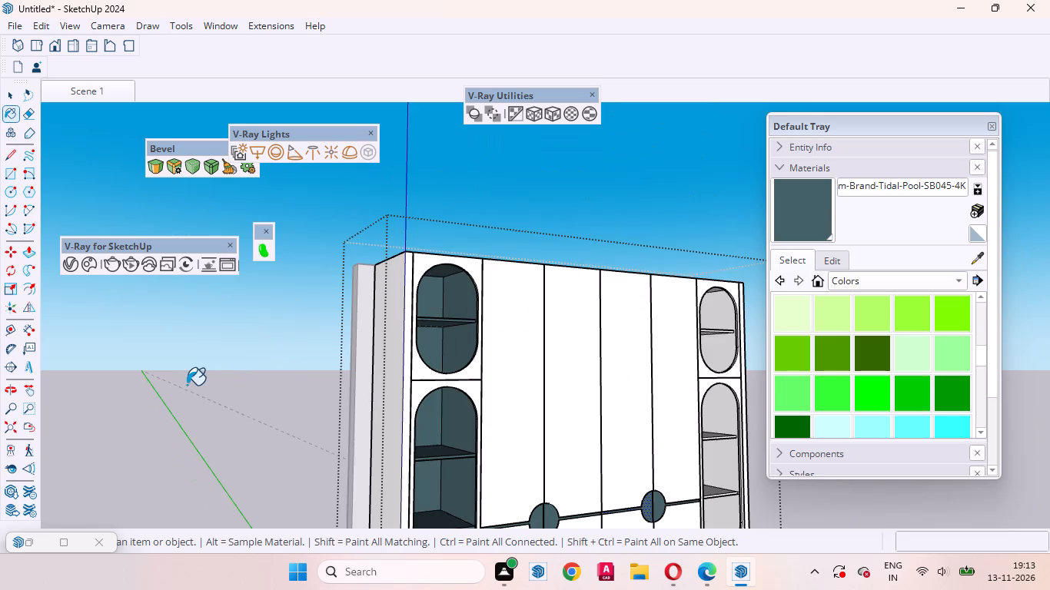
scroll(187, 385, down, 6)
scroll(503, 367, up, 11)
click(533, 357)
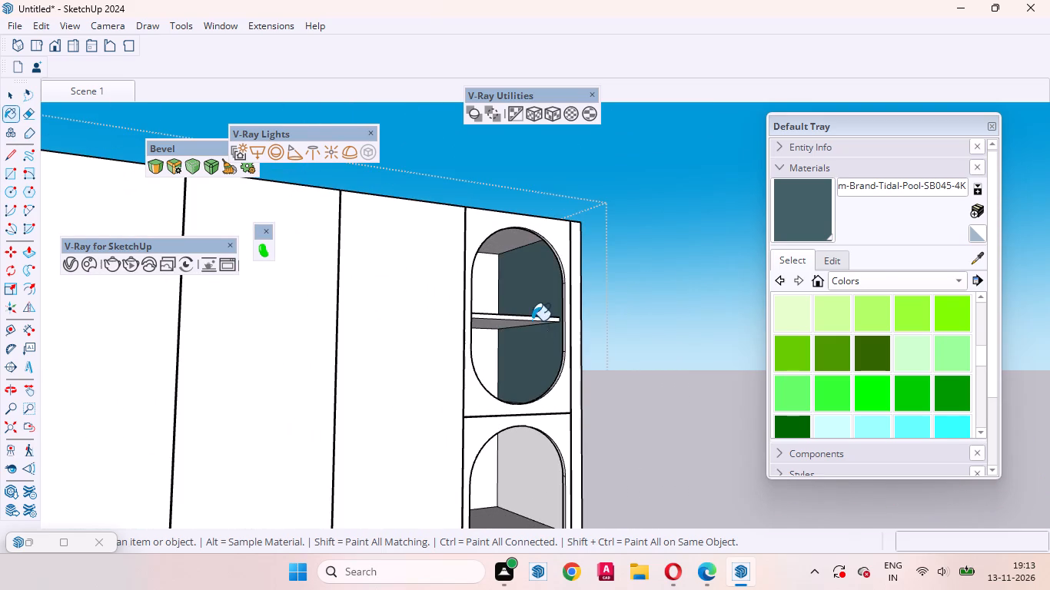
click(480, 293)
click(530, 494)
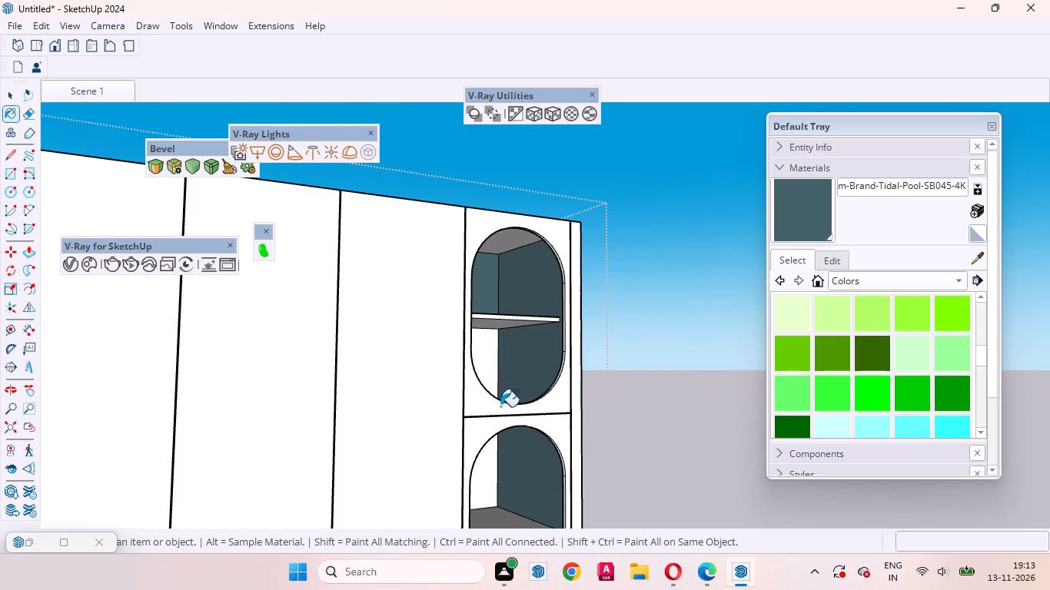
click(484, 362)
click(493, 318)
click(496, 326)
scroll(501, 323, up, 2)
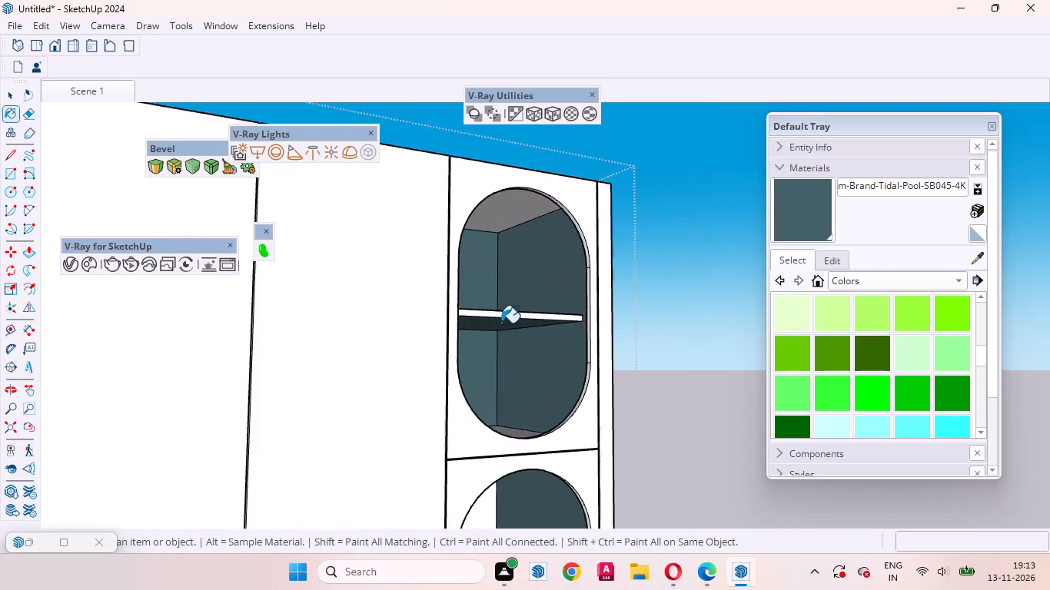
scroll(501, 323, up, 4)
click(503, 309)
click(499, 178)
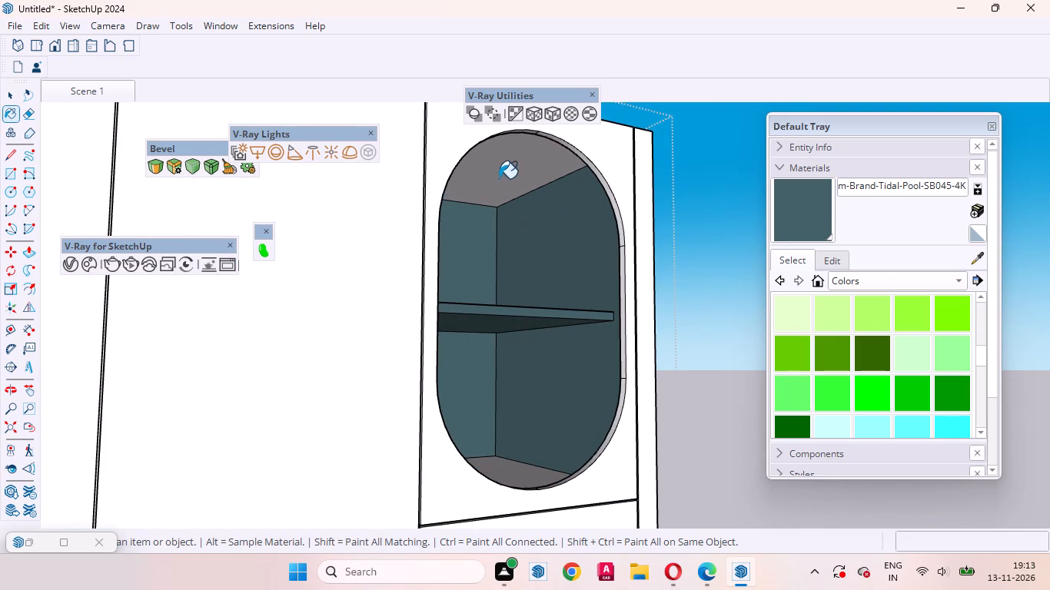
Paint the shelf top, left wall and floor of the right column's upper niche with Tidal Pool.
middle_drag(507, 247, 453, 453)
click(449, 463)
scroll(470, 436, down, 9)
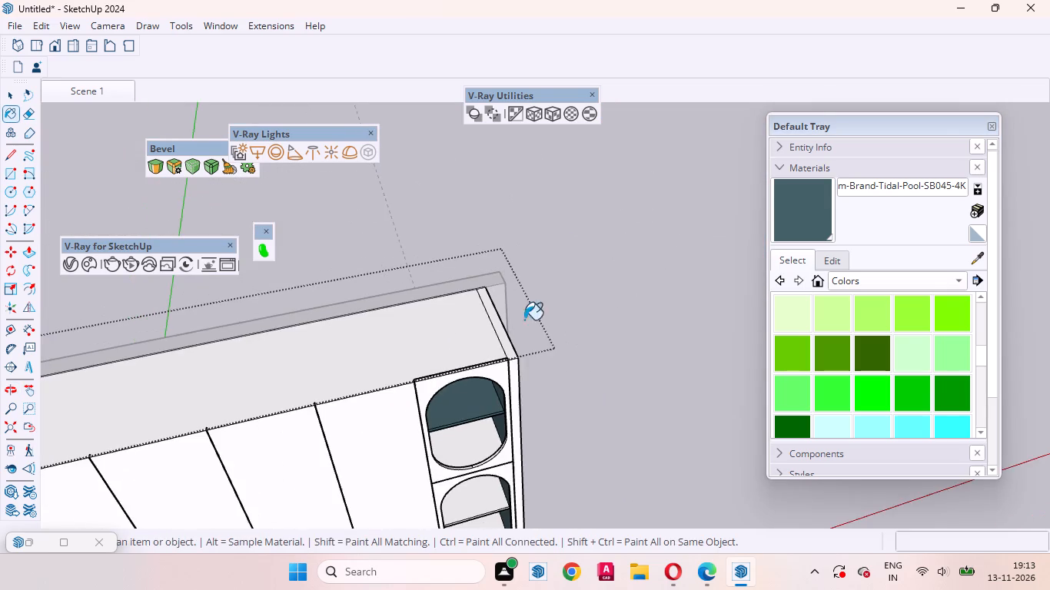
middle_drag(497, 447, 283, 356)
scroll(371, 340, up, 3)
click(430, 345)
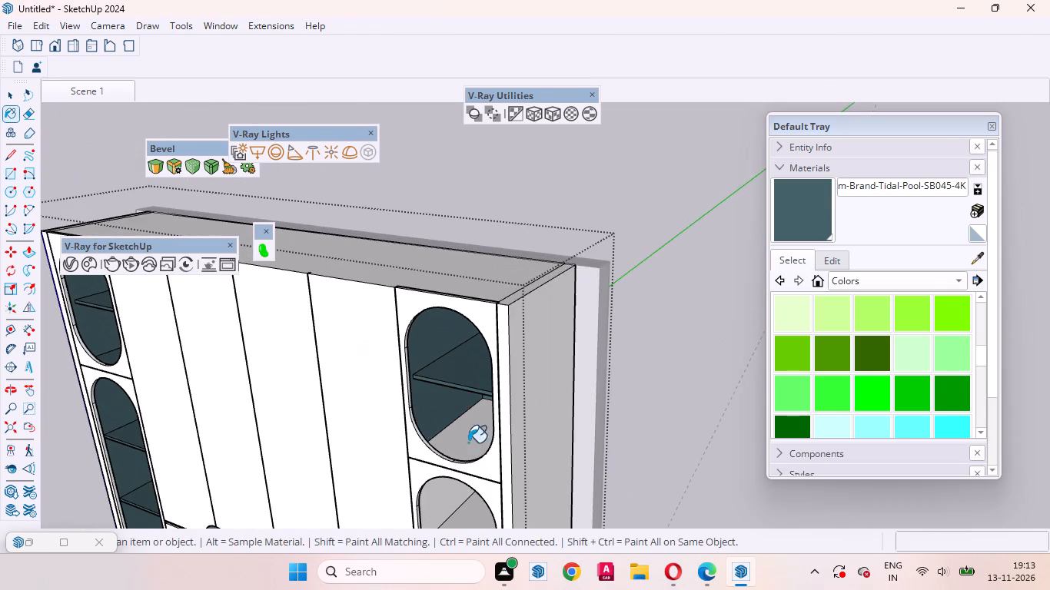
click(466, 443)
Paint the right tall niche's left wall, both shelf tops, all three compartment backs and the floor with Tidal Pool.
scroll(650, 217, down, 9)
scroll(587, 350, up, 7)
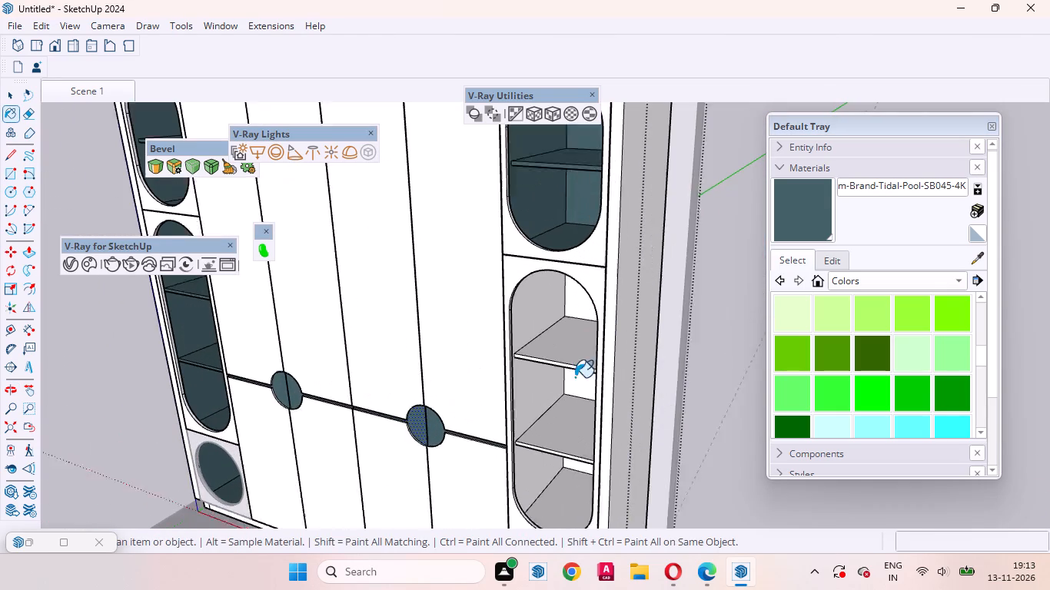
scroll(575, 377, up, 1)
click(567, 355)
click(556, 410)
click(535, 393)
click(569, 374)
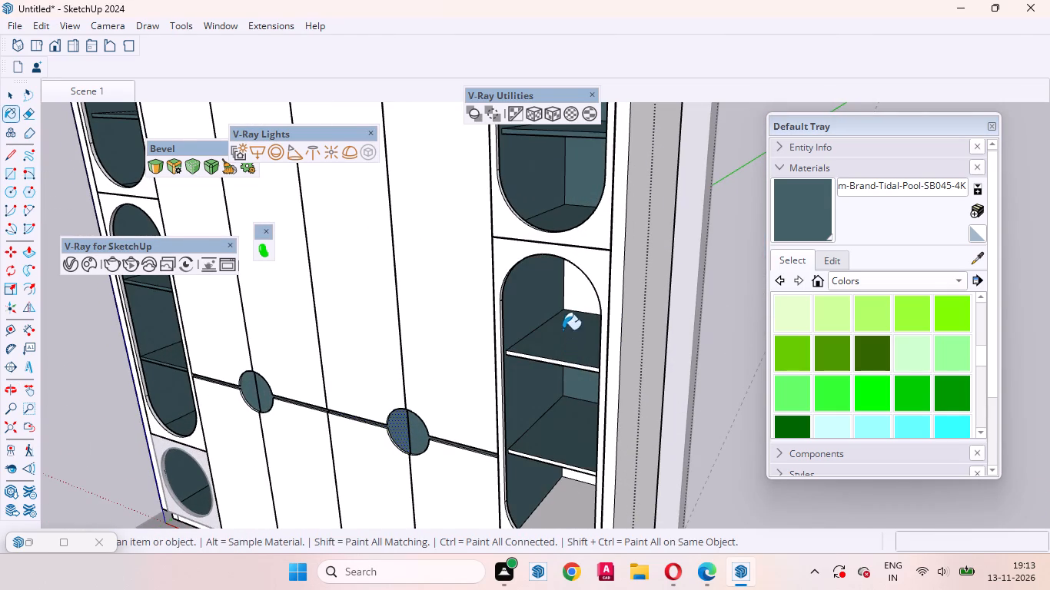
click(572, 306)
click(558, 365)
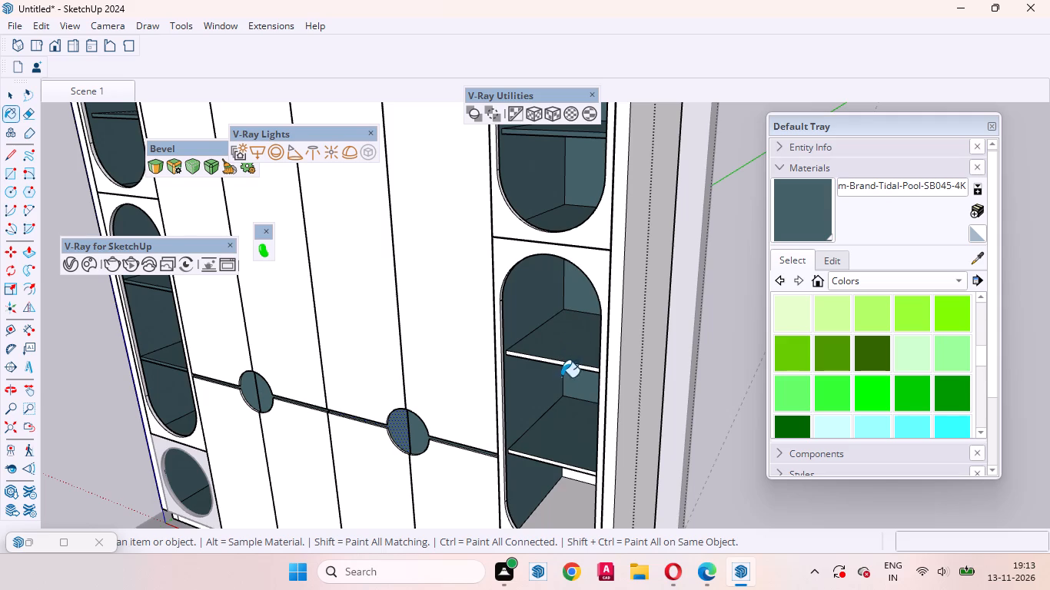
scroll(533, 476, up, 4)
middle_drag(588, 459, 615, 401)
click(633, 430)
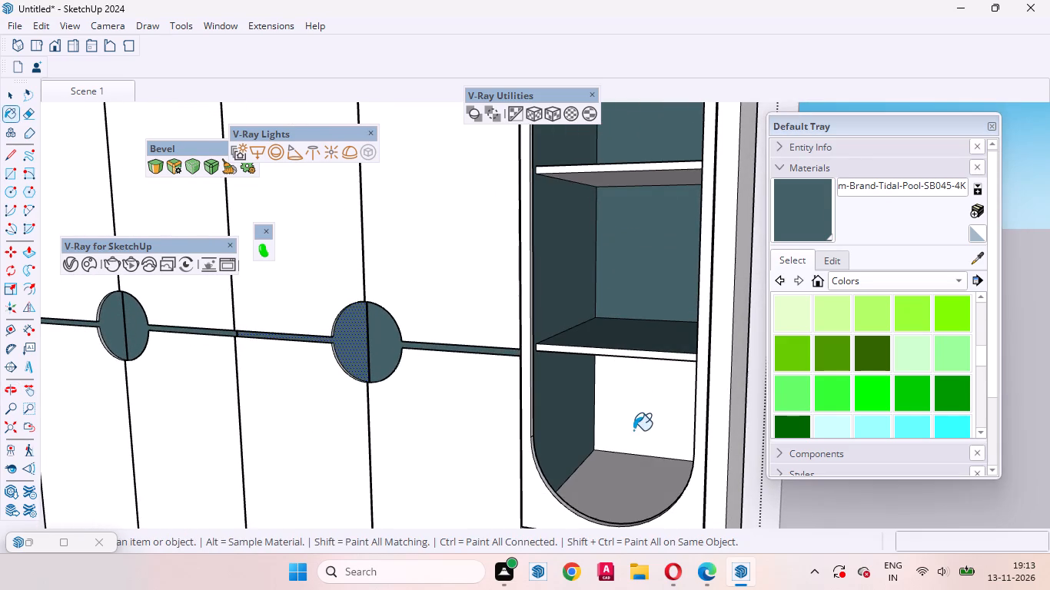
click(622, 486)
Paint the right tall niche's arched ceiling and the front edges and undersides of both its shelves with Tidal Pool.
scroll(616, 479, down, 8)
middle_drag(541, 409, 606, 422)
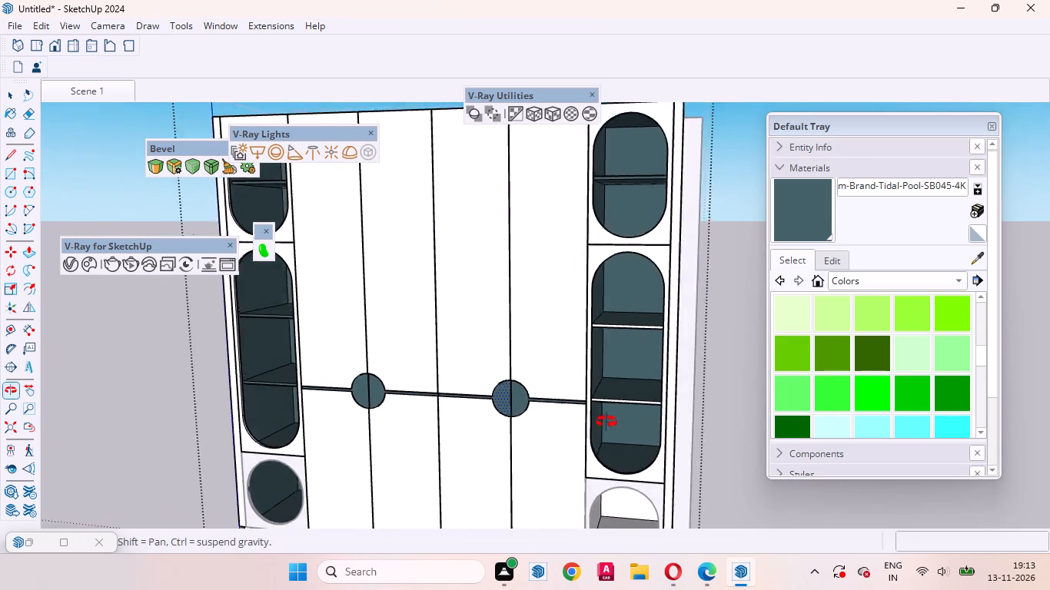
middle_drag(606, 422, 633, 399)
scroll(670, 320, up, 13)
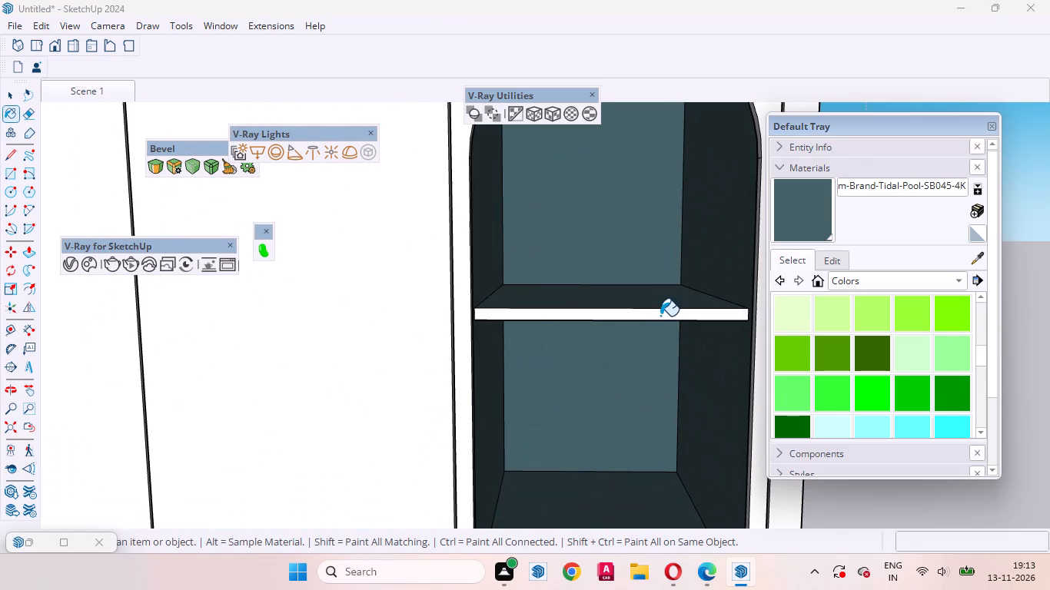
click(660, 316)
middle_drag(651, 341, 630, 266)
click(626, 259)
scroll(606, 292, down, 4)
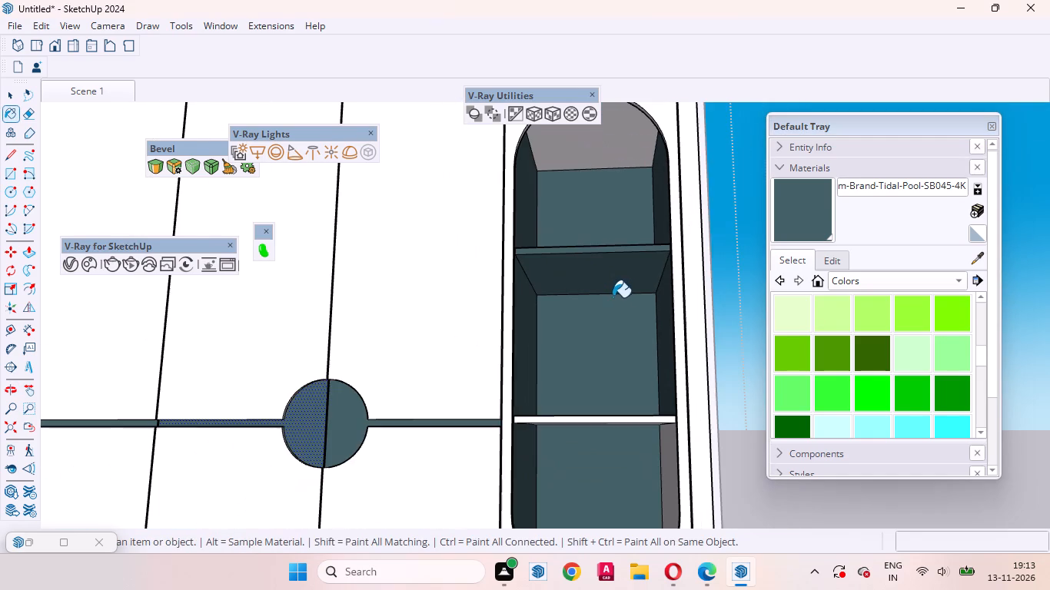
click(594, 149)
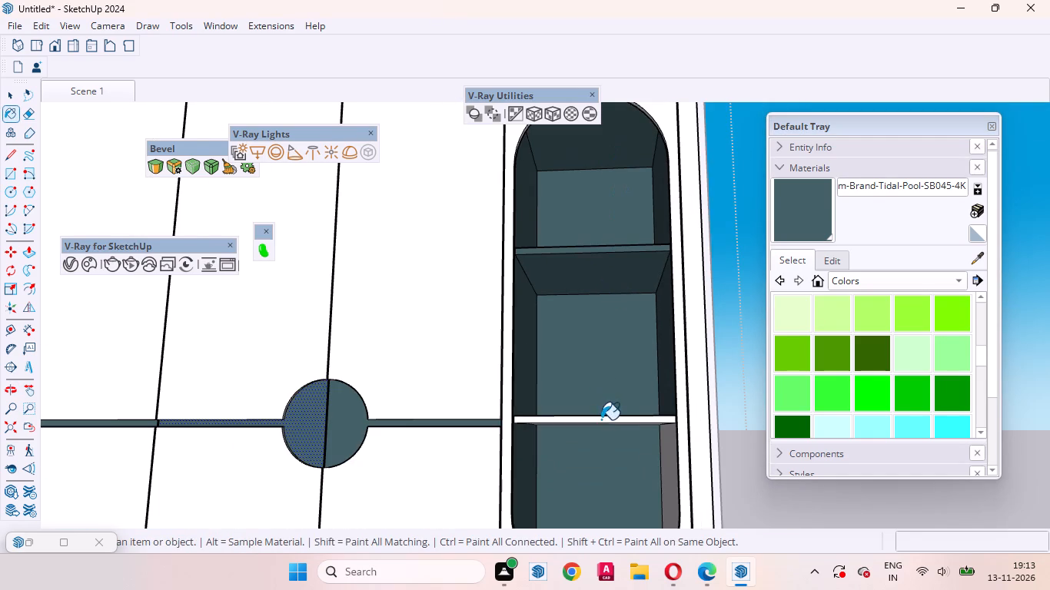
click(601, 419)
middle_drag(602, 446, 600, 390)
click(613, 402)
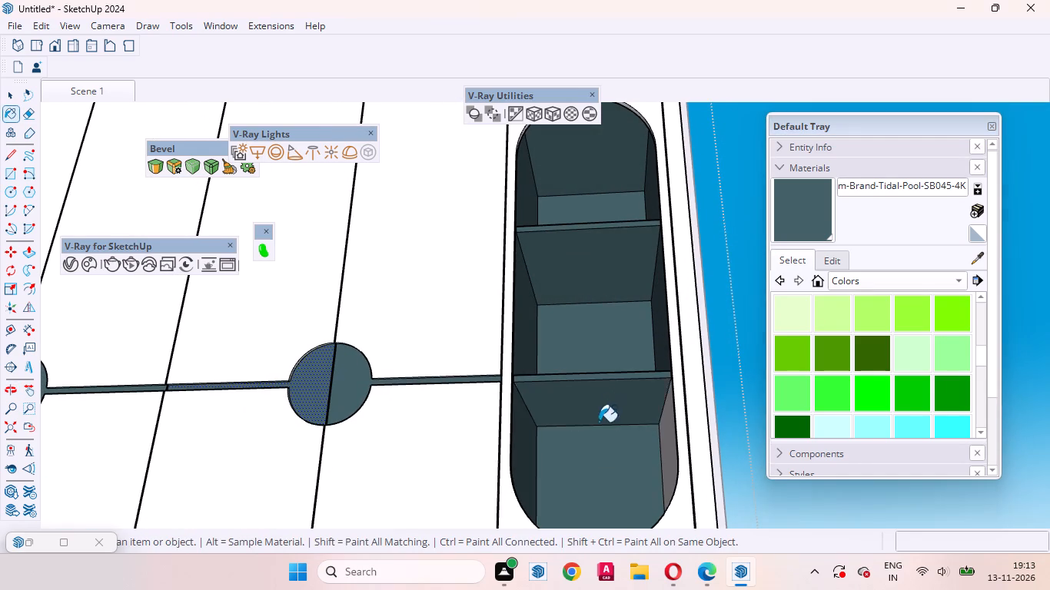
Paint the bottom compartment's right wall and the small face at the lower shelf's right end in the right tall niche with Tidal Pool.
middle_drag(603, 426, 669, 500)
click(683, 496)
scroll(497, 321, down, 3)
scroll(614, 366, up, 7)
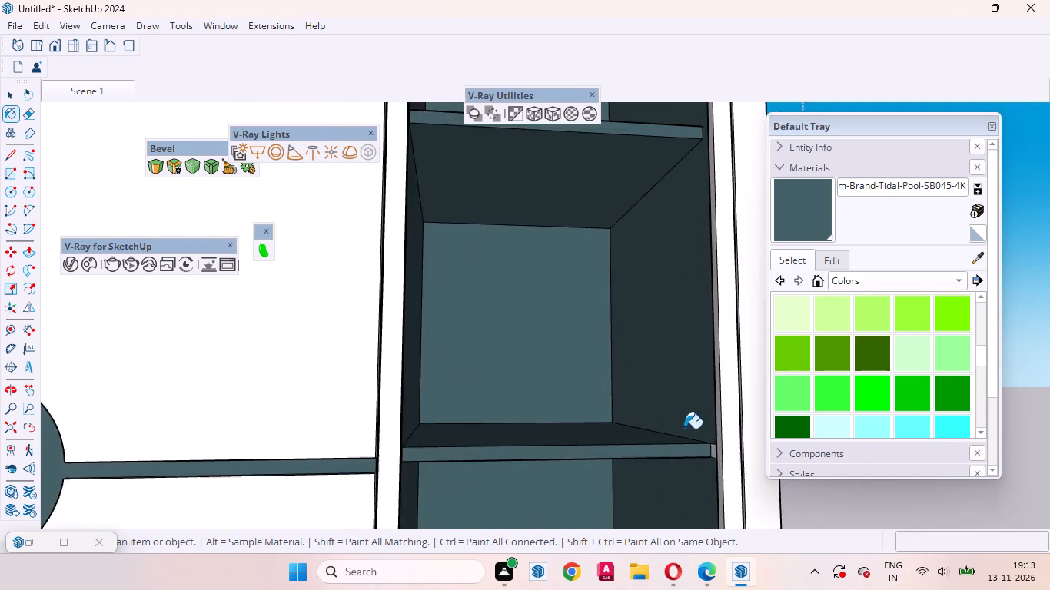
scroll(684, 429, up, 7)
middle_drag(721, 462, 765, 496)
click(711, 447)
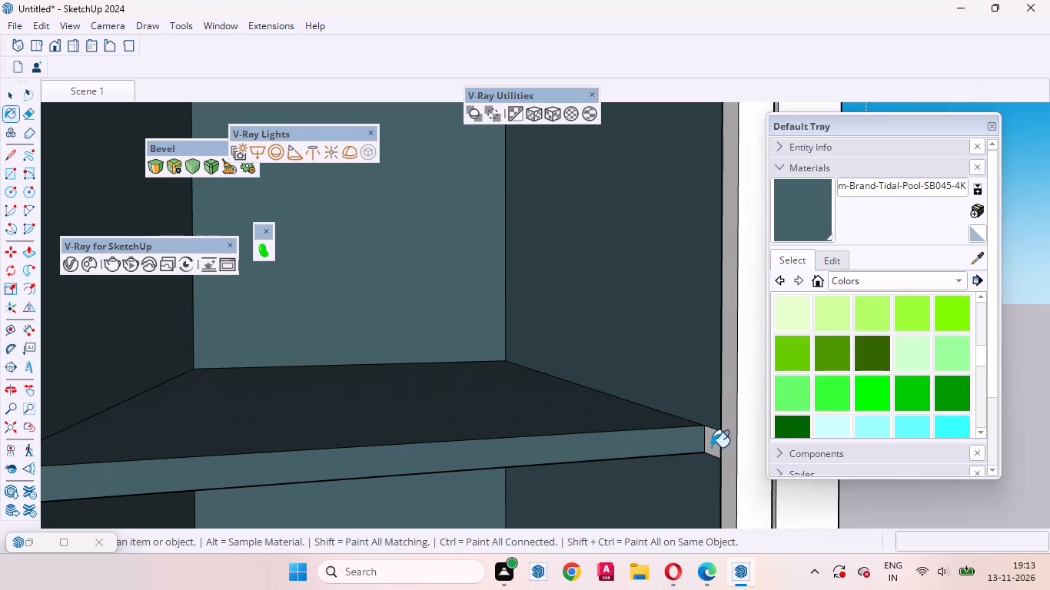
Paint the floor, back, both side walls and ceiling inside the circular niche at the base of the right column with Tidal Pool.
scroll(550, 394, down, 1)
scroll(551, 394, up, 1)
scroll(551, 394, down, 6)
middle_drag(500, 452, 420, 508)
scroll(528, 353, down, 5)
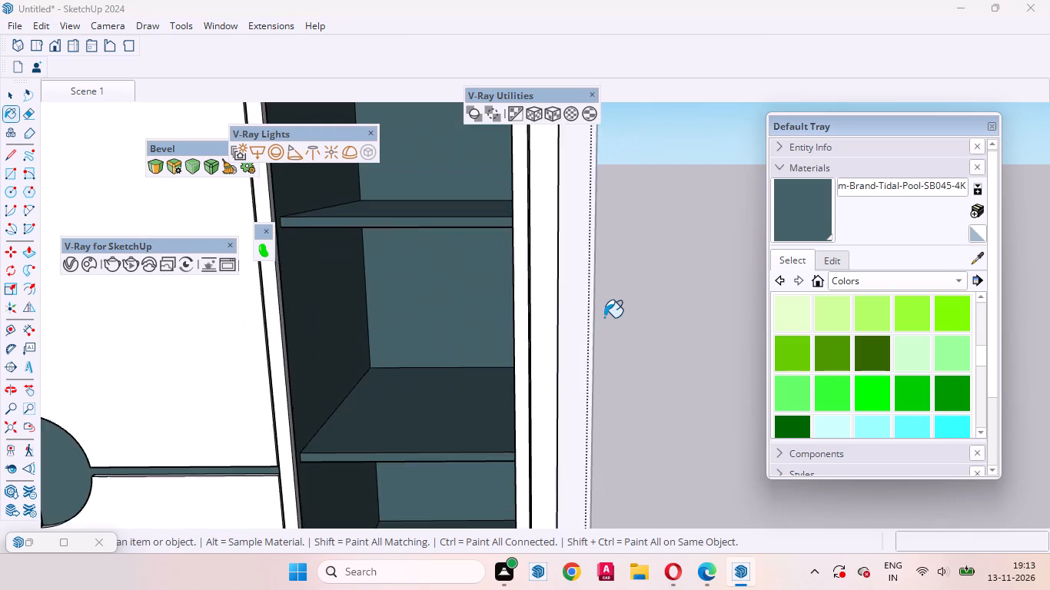
scroll(604, 317, down, 16)
scroll(531, 448, up, 9)
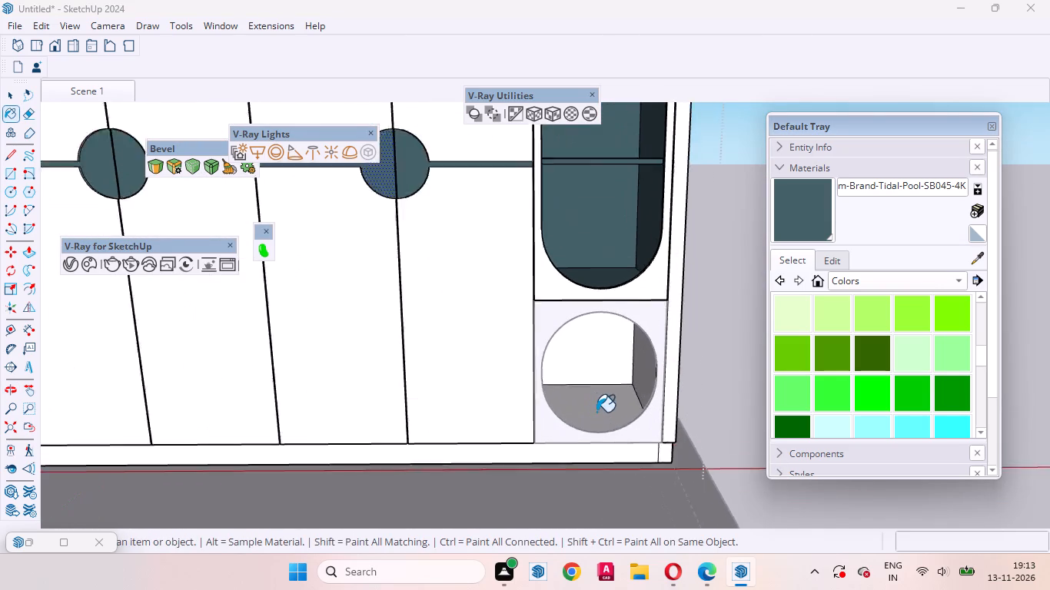
scroll(596, 412, up, 2)
click(593, 412)
click(593, 339)
click(644, 354)
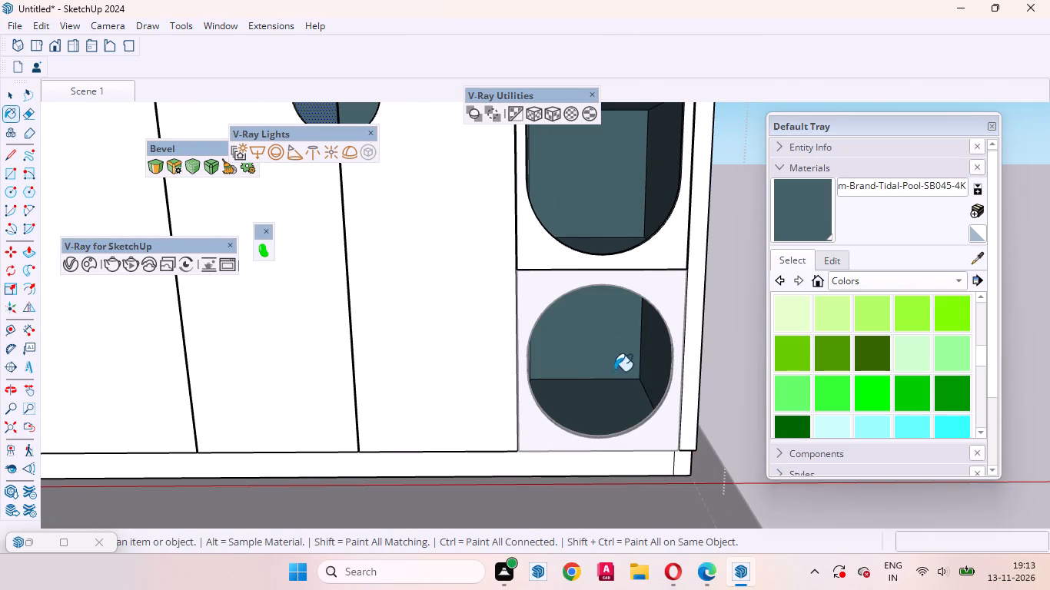
middle_drag(552, 380, 450, 369)
scroll(454, 365, up, 1)
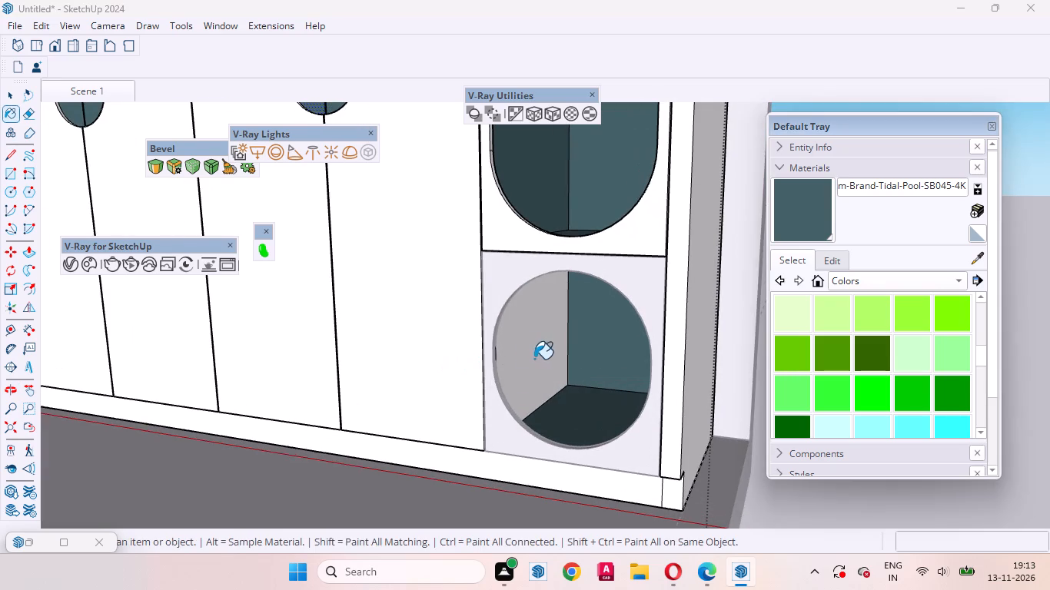
click(539, 359)
middle_drag(543, 371, 569, 294)
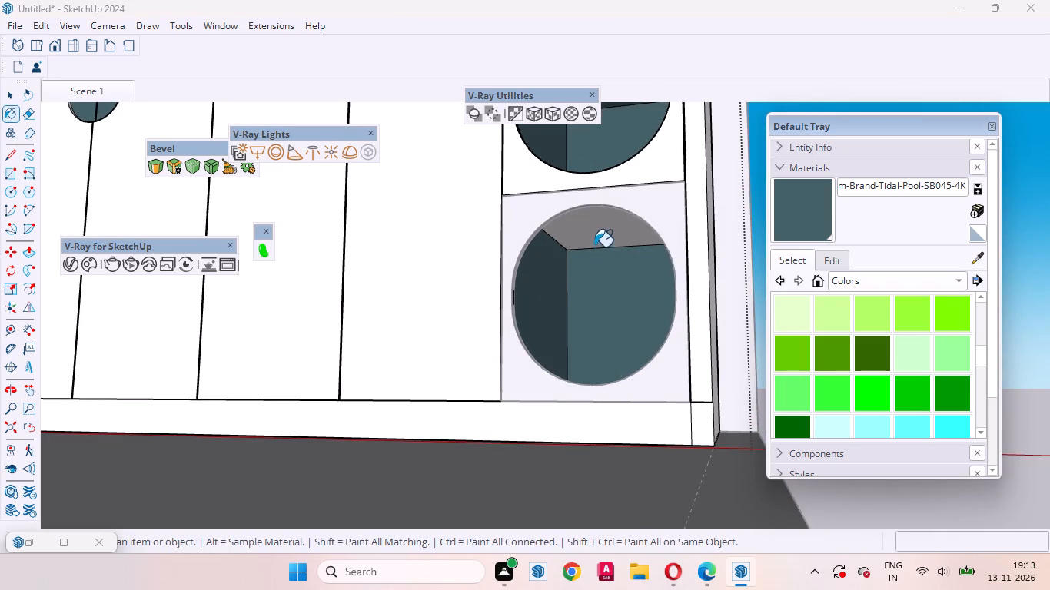
click(593, 234)
key(space)
Download the Ebb Tide Laminate from the Lightbeans textures library and return to the wardrobe model.
scroll(581, 431, down, 7)
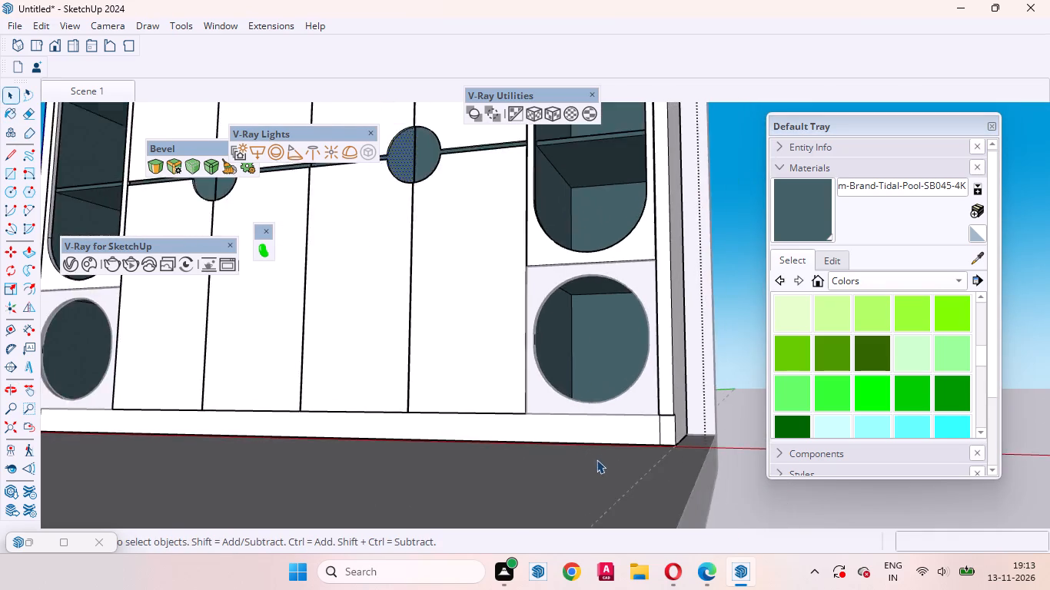
scroll(596, 459, down, 2)
middle_drag(521, 380, 584, 475)
scroll(586, 476, down, 8)
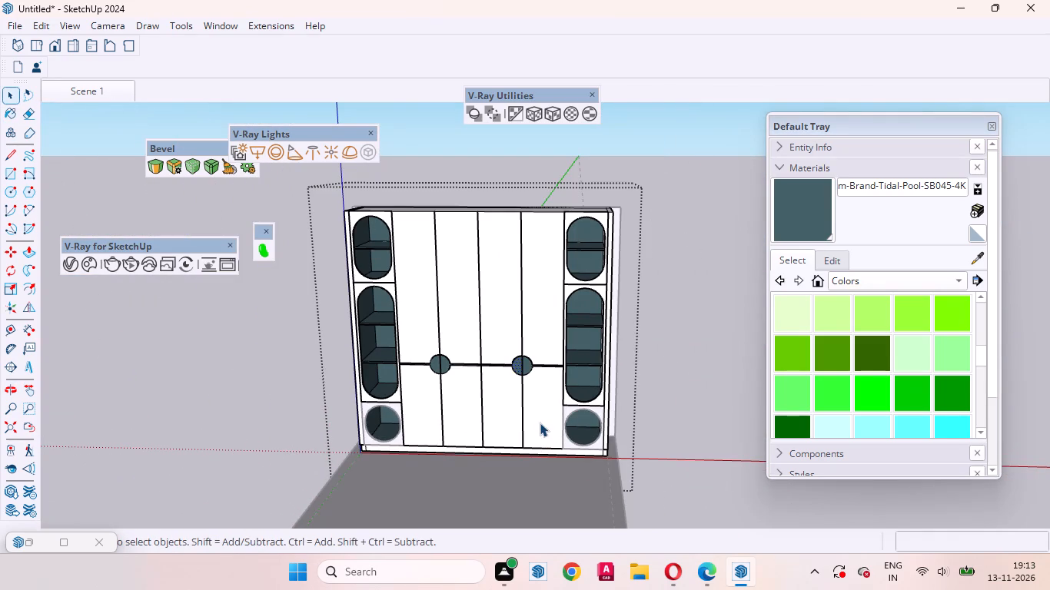
click(263, 255)
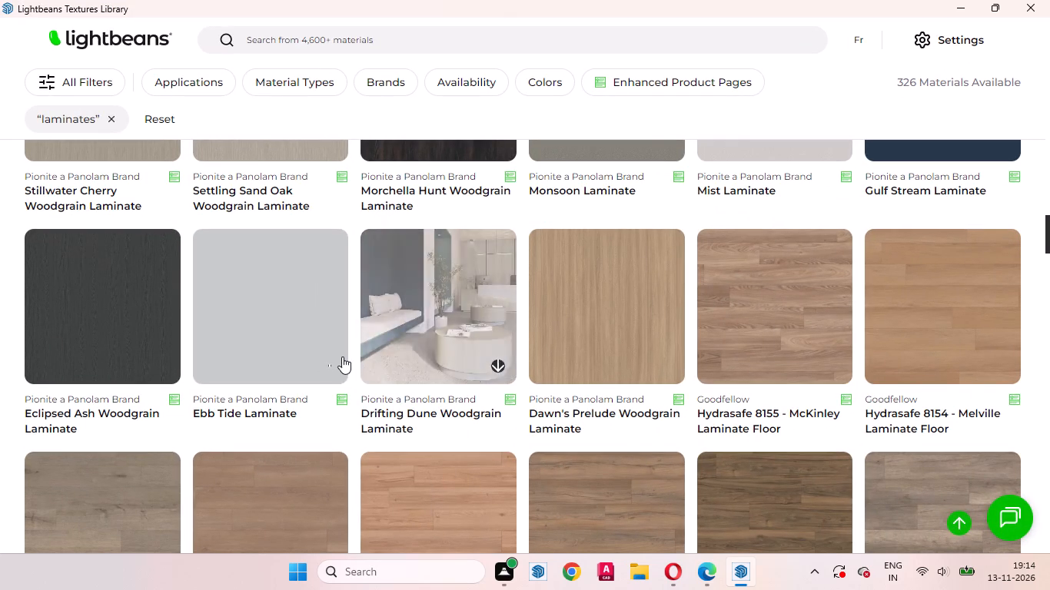
click(335, 361)
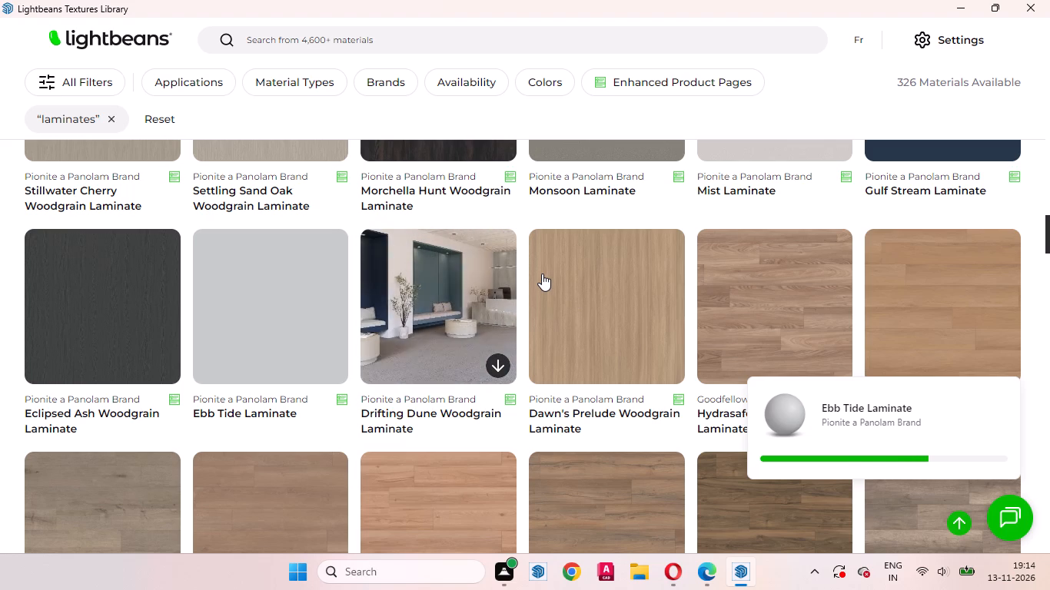
click(952, 8)
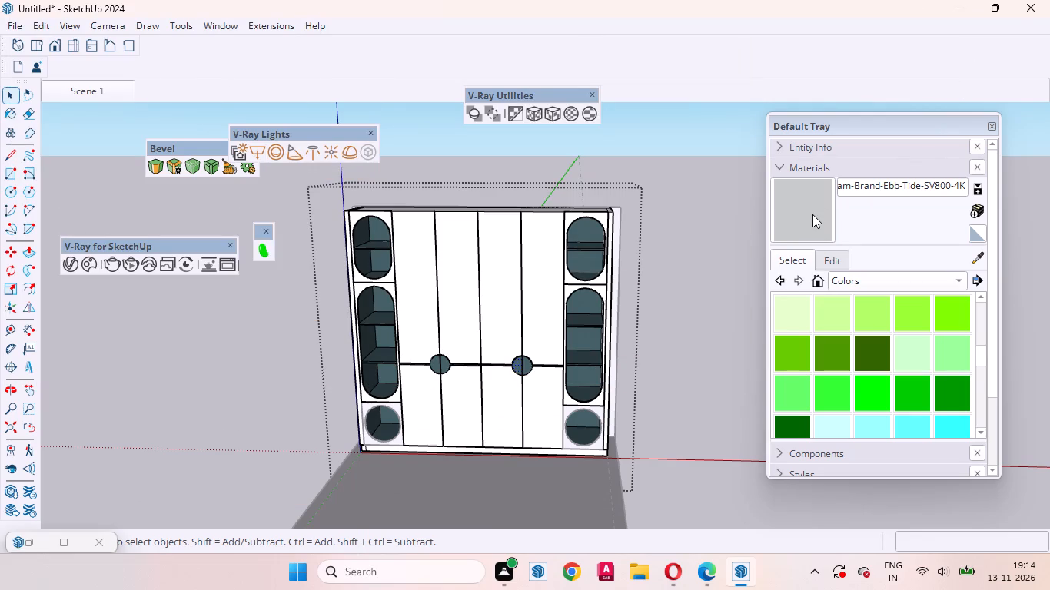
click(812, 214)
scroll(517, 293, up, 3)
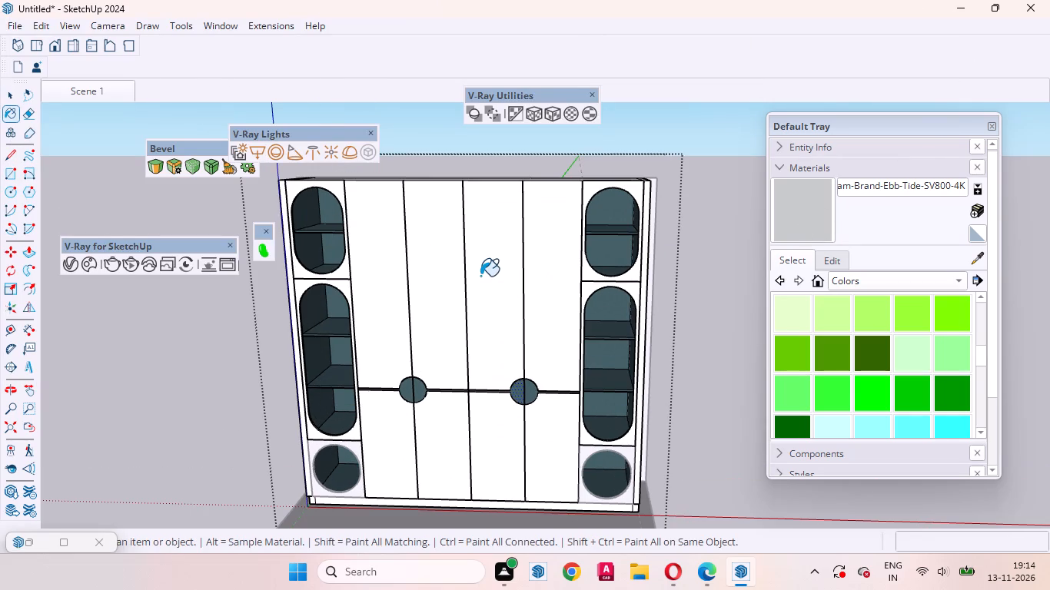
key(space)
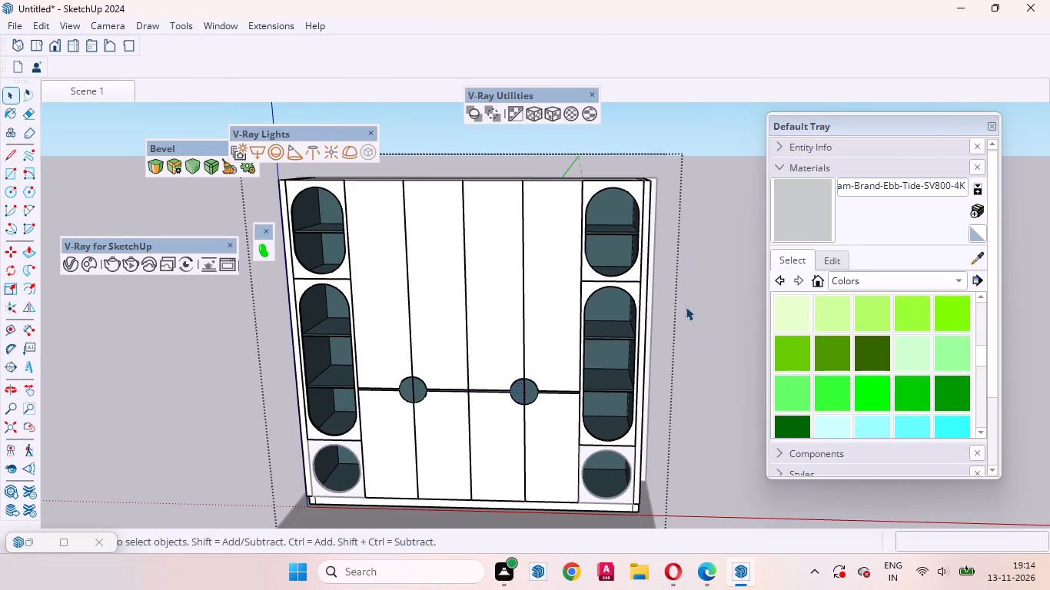
Paint the wardrobe's doors, carcass and upper niche frames with the Ebb Tide laminate in one application.
click(696, 327)
scroll(650, 201, down, 3)
click(794, 206)
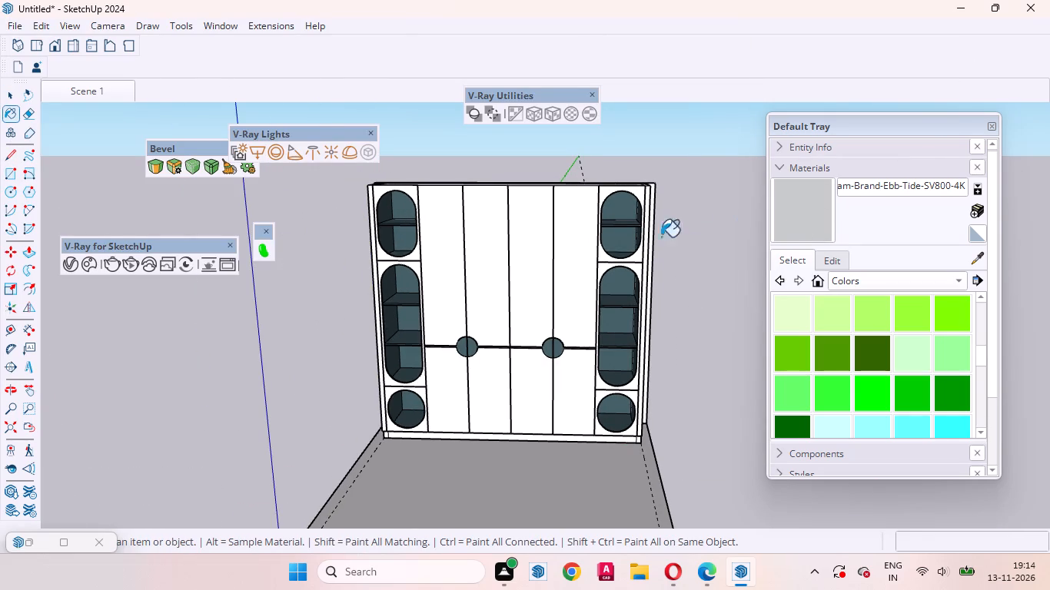
click(569, 247)
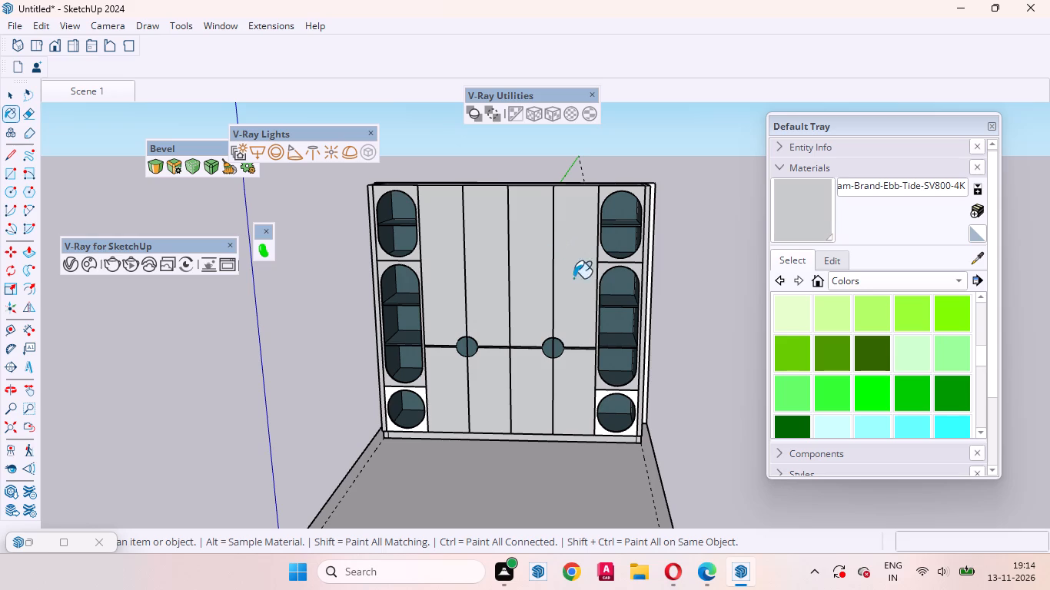
Paint the front panels around the circular niches at the base of the right and left columns with Ebb Tide.
scroll(650, 408, up, 11)
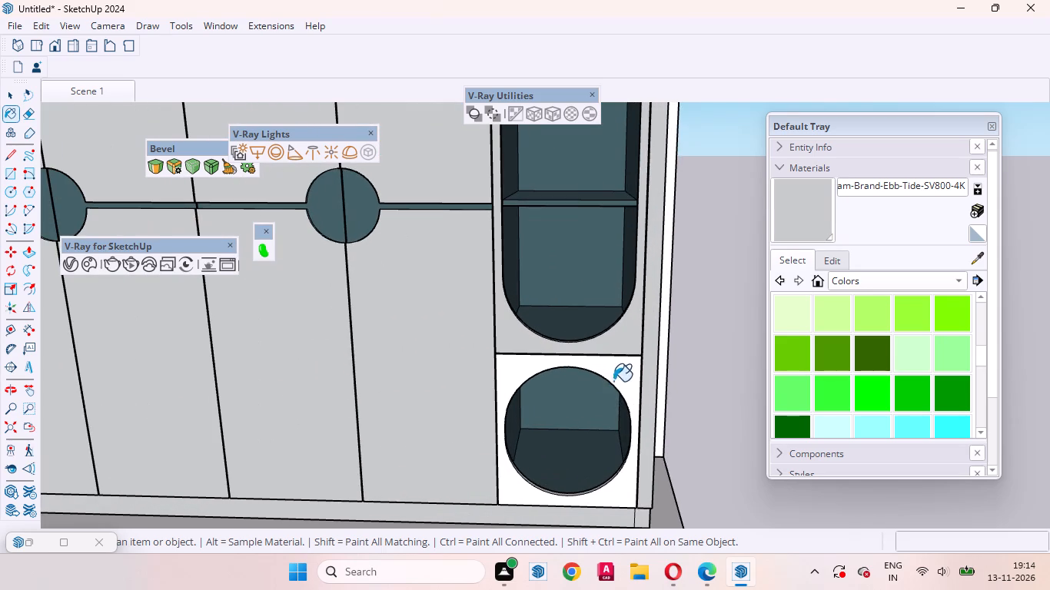
click(621, 376)
scroll(668, 267, down, 8)
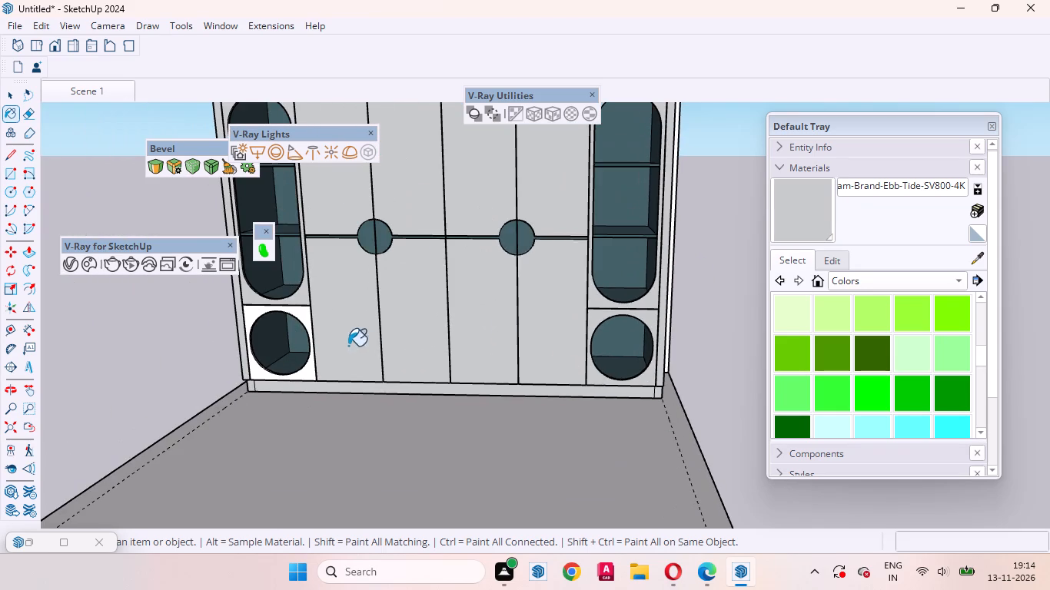
scroll(313, 336, up, 3)
click(297, 304)
scroll(370, 403, down, 10)
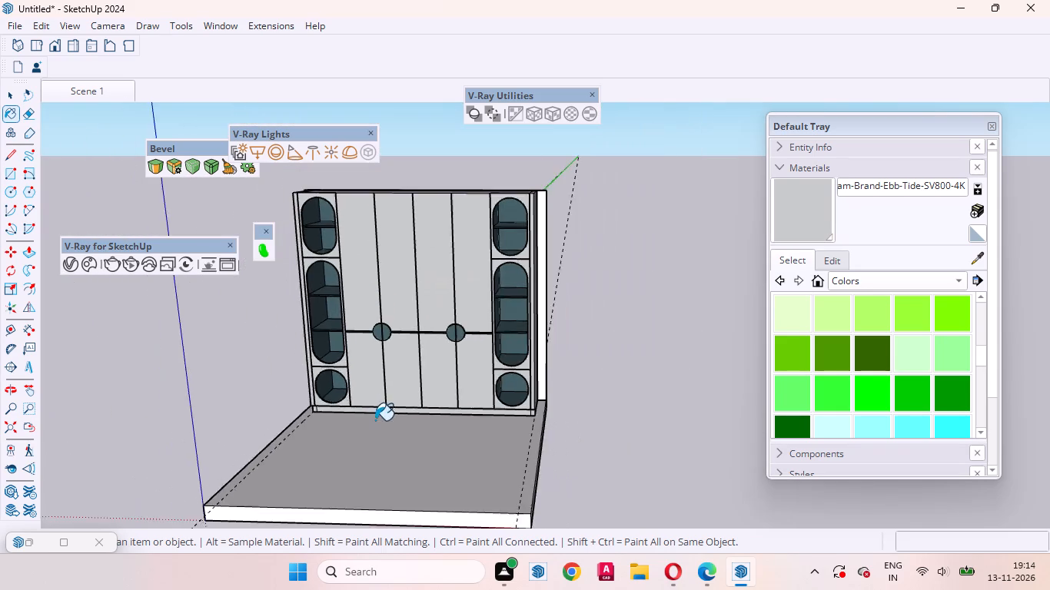
scroll(375, 420, down, 4)
key(space)
click(578, 341)
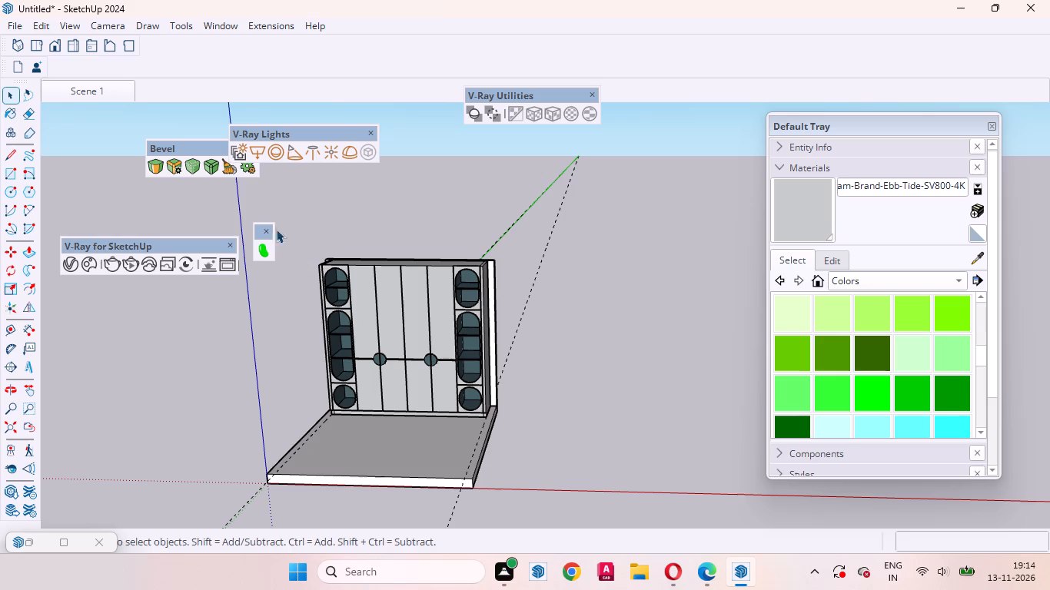
Examine the painted wardrobe from the Scene 1 front view, close up at the left niches, and from above.
click(85, 91)
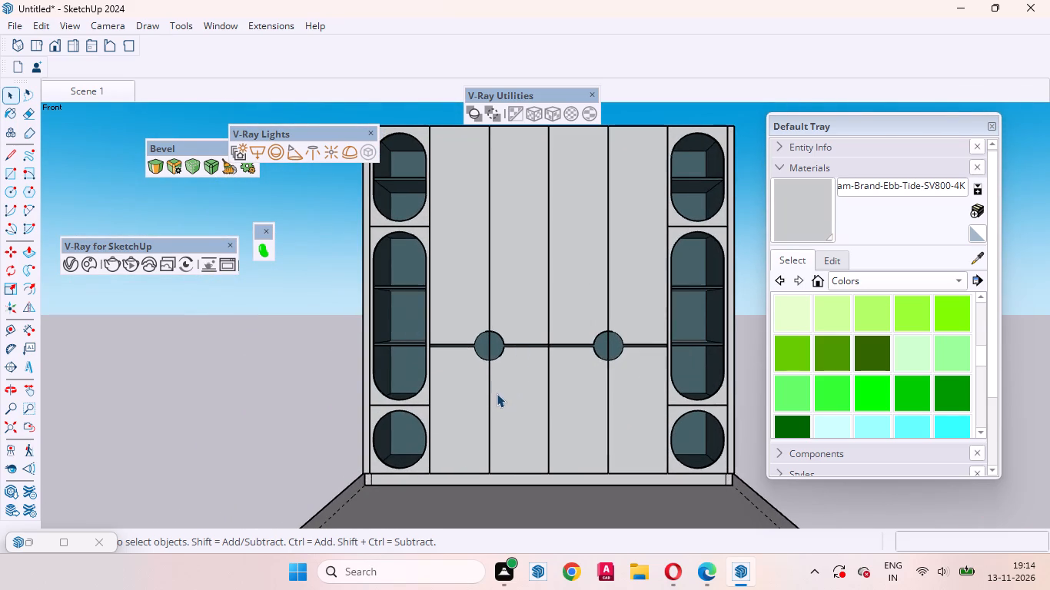
scroll(432, 231, up, 17)
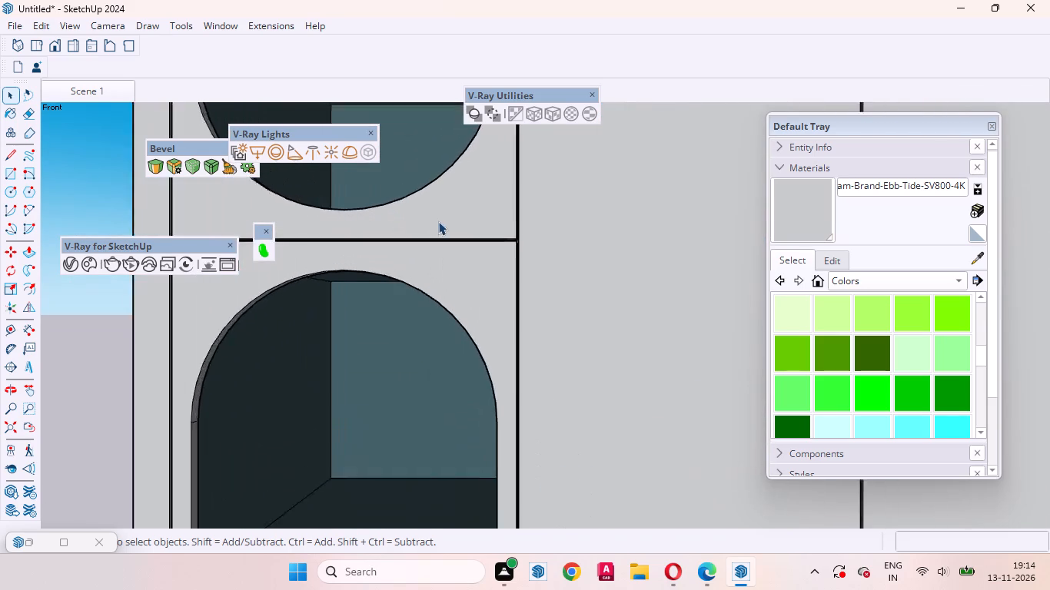
scroll(438, 221, up, 2)
middle_drag(450, 216, 534, 422)
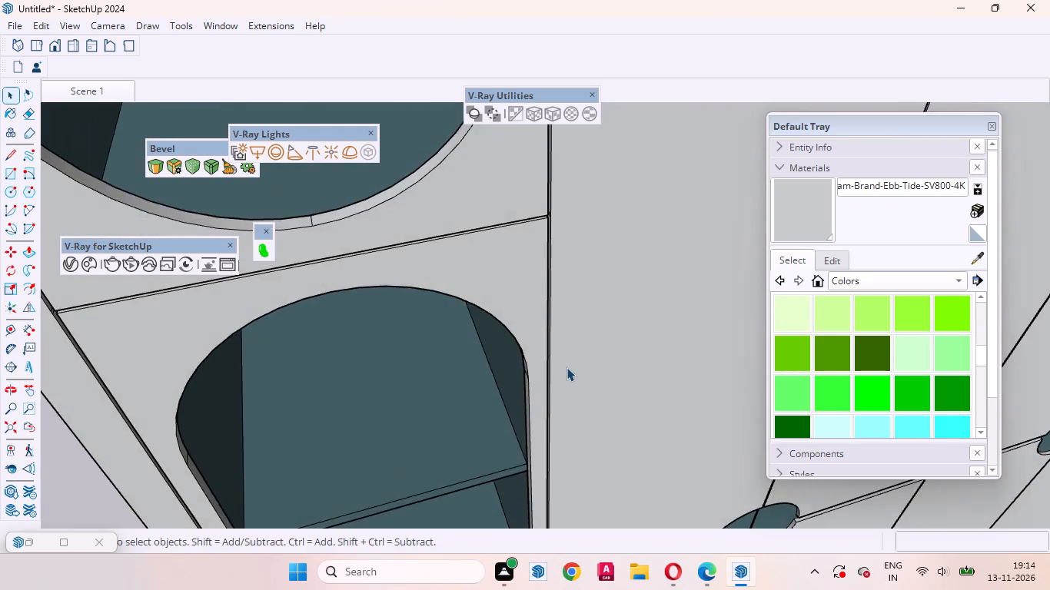
scroll(567, 367, down, 18)
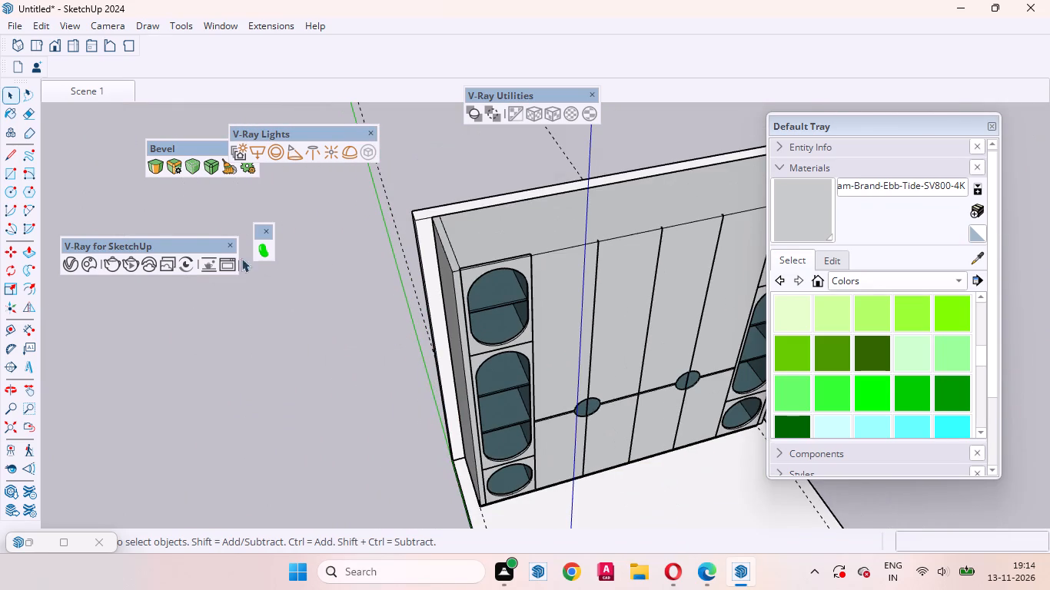
click(85, 91)
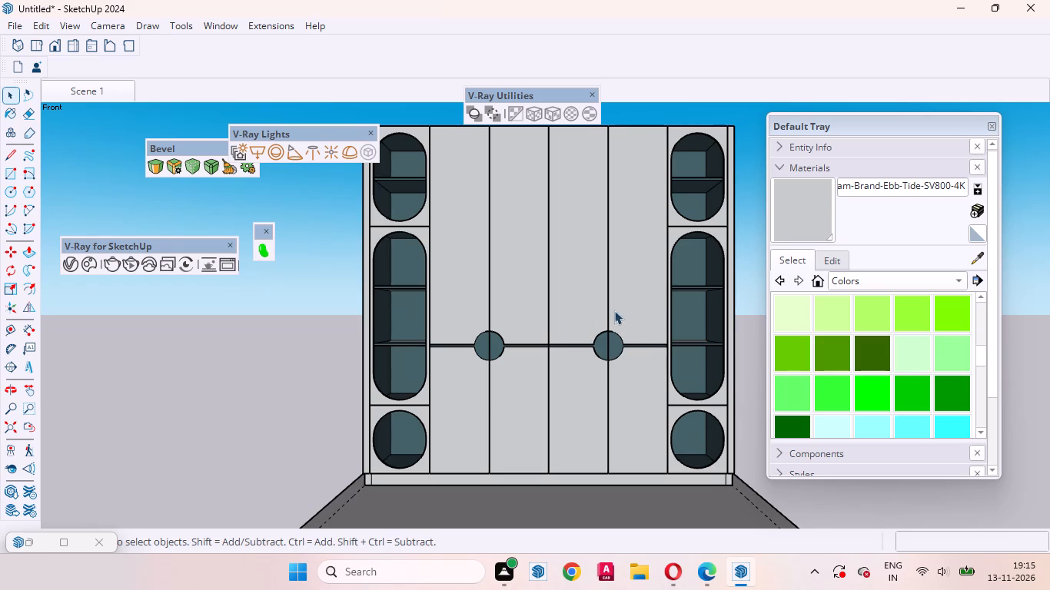
scroll(561, 339, up, 3)
scroll(549, 336, down, 2)
middle_drag(573, 280, 583, 356)
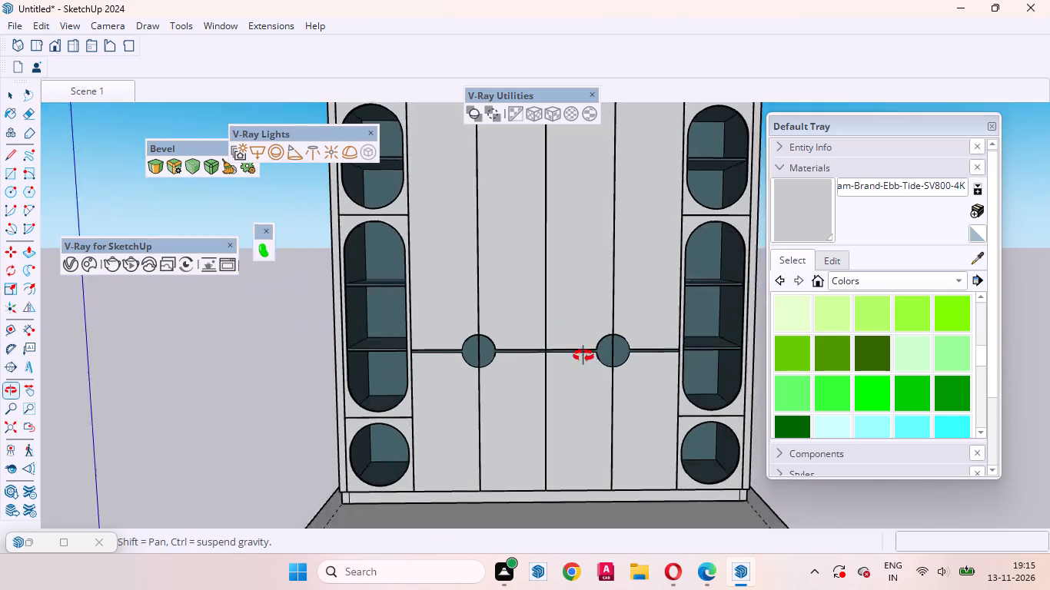
middle_drag(583, 356, 712, 549)
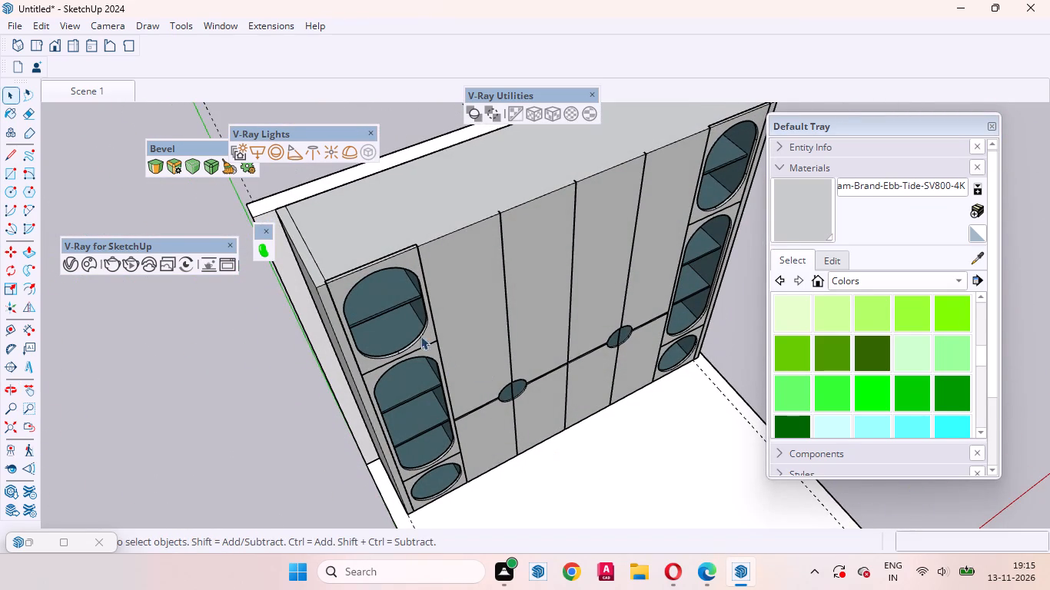
scroll(329, 212, up, 3)
scroll(531, 402, down, 8)
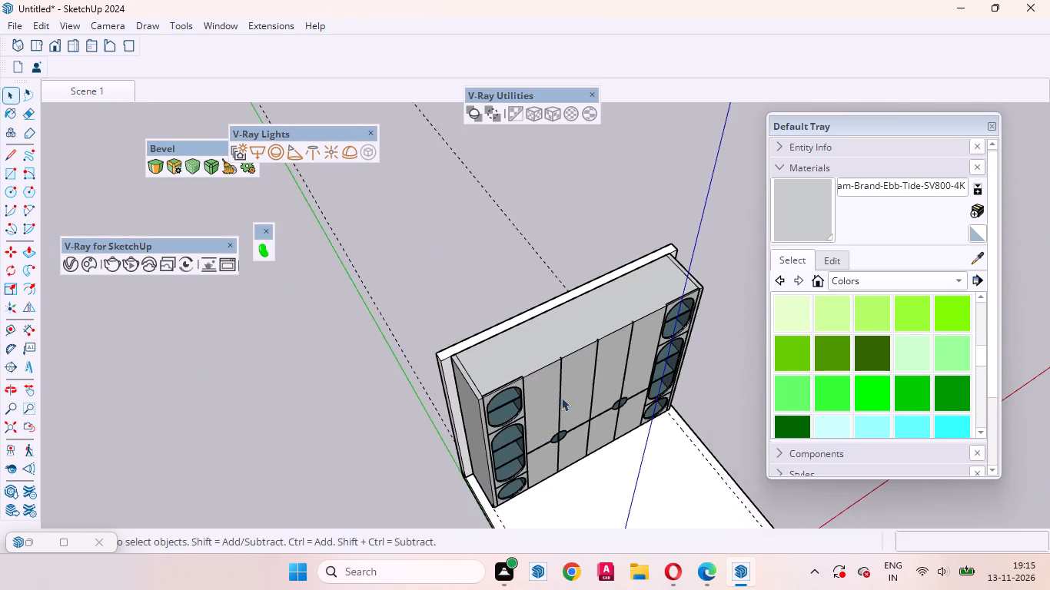
Push/Pull the top face of the wall behind the wardrobe up by 6 mm and return to the Scene 1 view.
scroll(538, 360, up, 11)
middle_drag(346, 392, 417, 356)
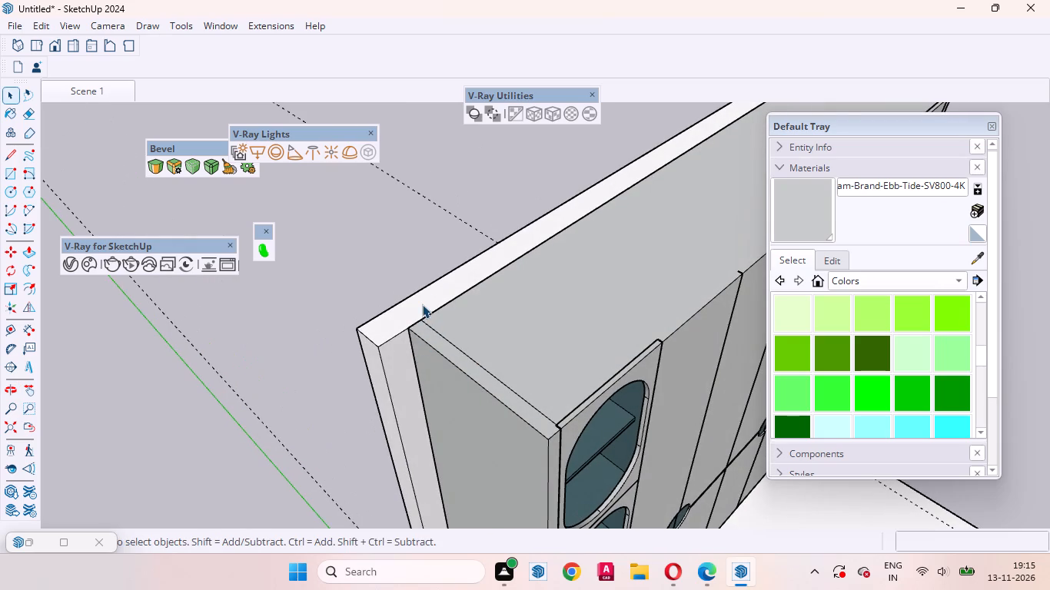
triple_click(422, 304)
click(437, 300)
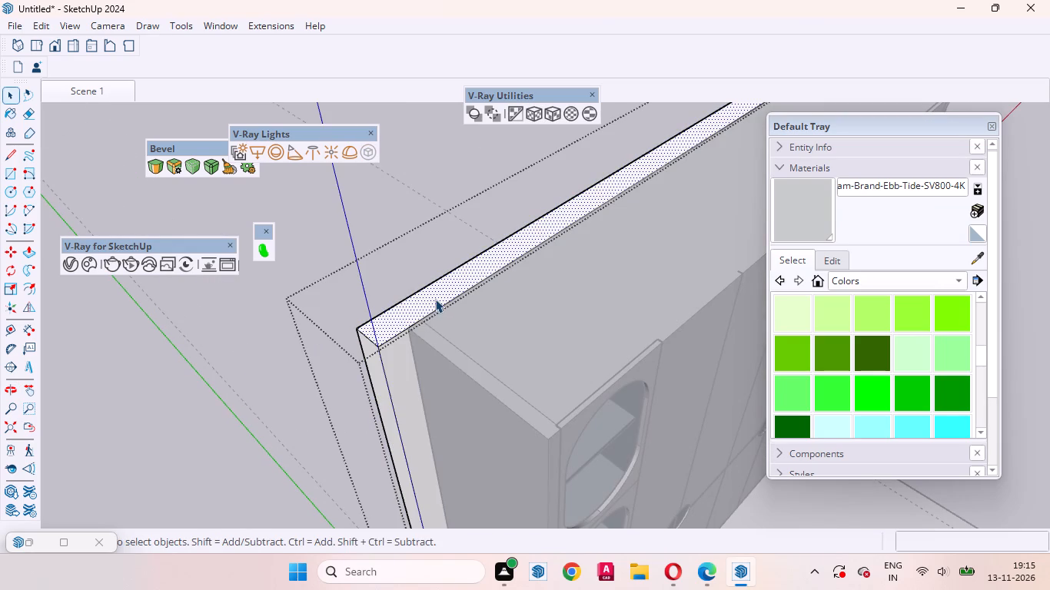
key(p)
click(435, 299)
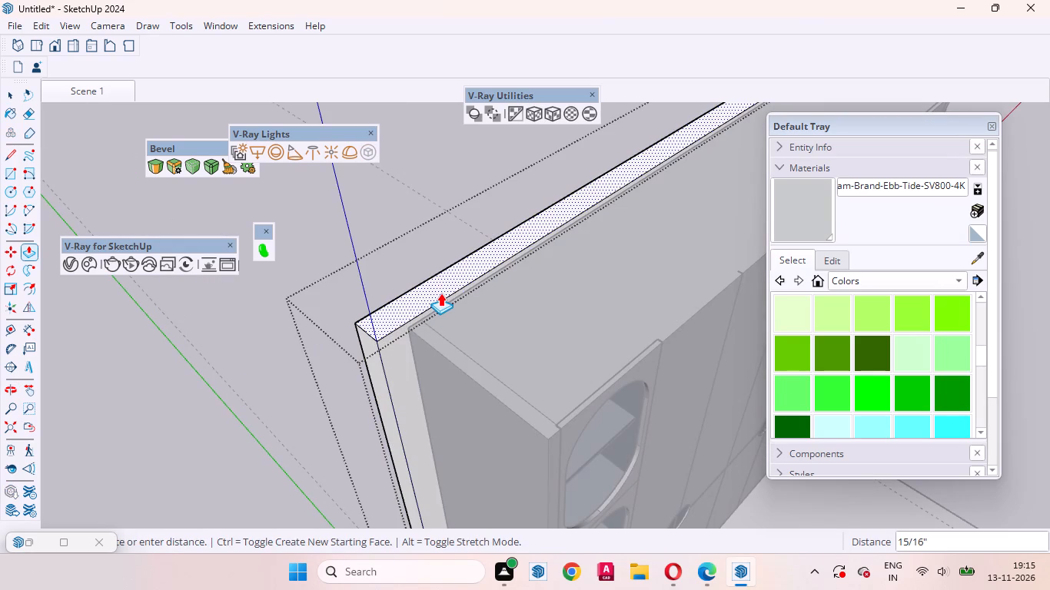
text(6mm)
key(Return)
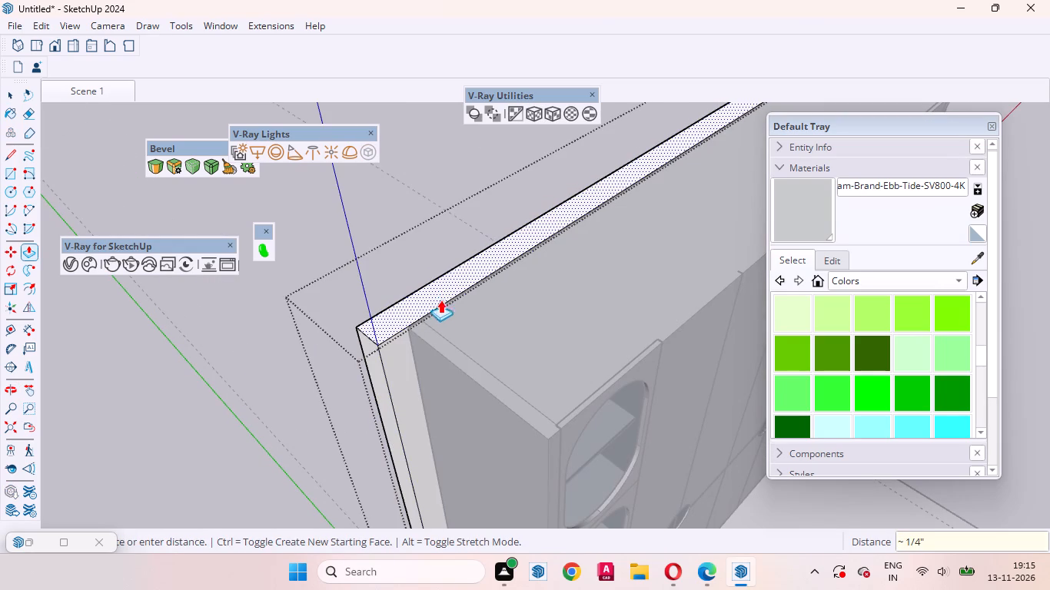
key(space)
scroll(457, 302, up, 9)
middle_drag(447, 353, 278, 283)
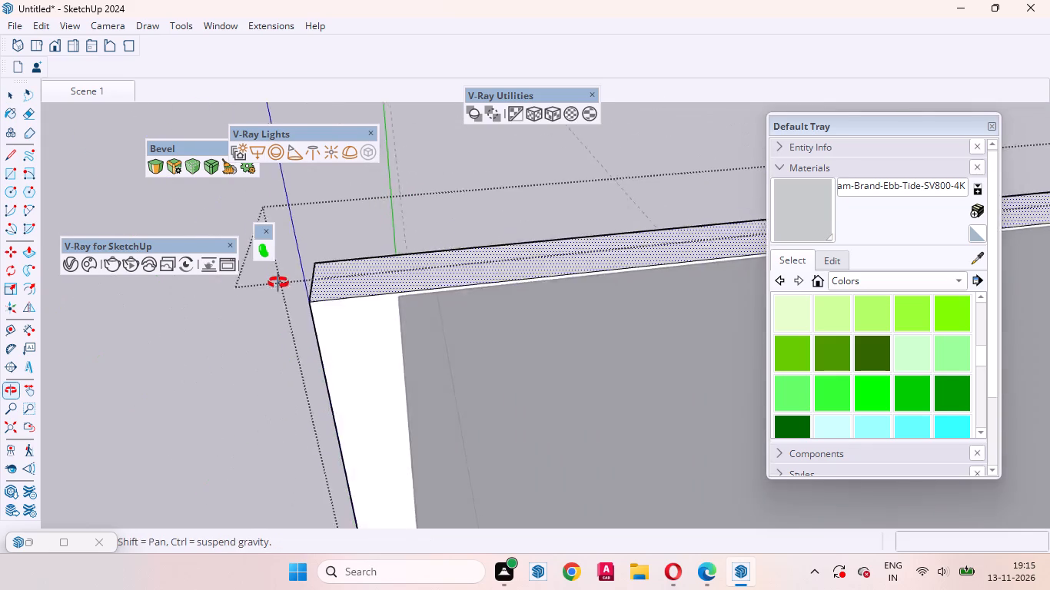
middle_drag(278, 283, 277, 278)
scroll(489, 343, up, 1)
scroll(490, 345, down, 11)
click(222, 380)
scroll(284, 353, down, 4)
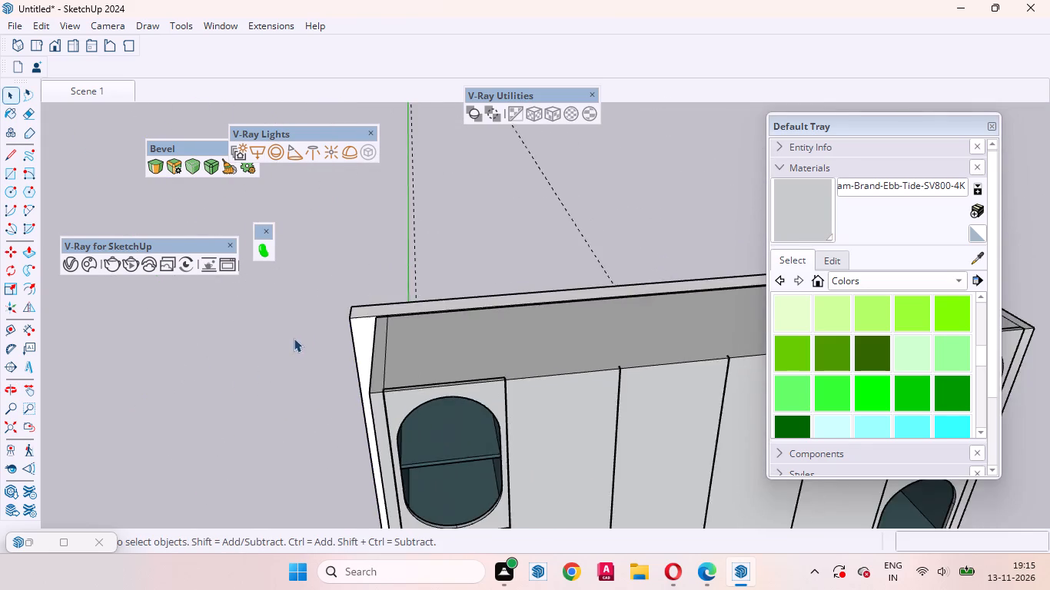
scroll(294, 338, down, 18)
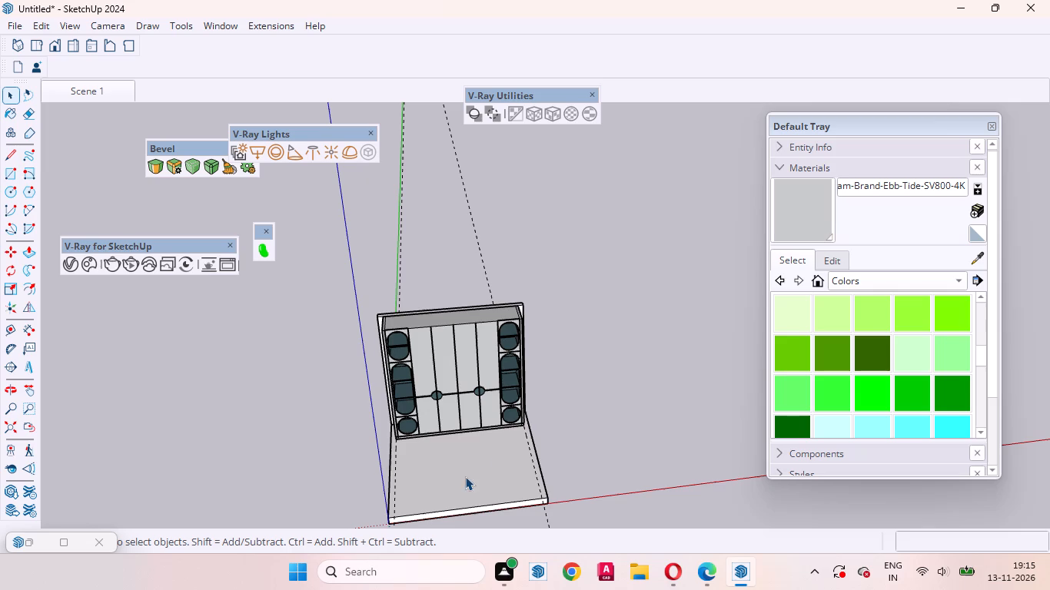
click(610, 356)
click(95, 101)
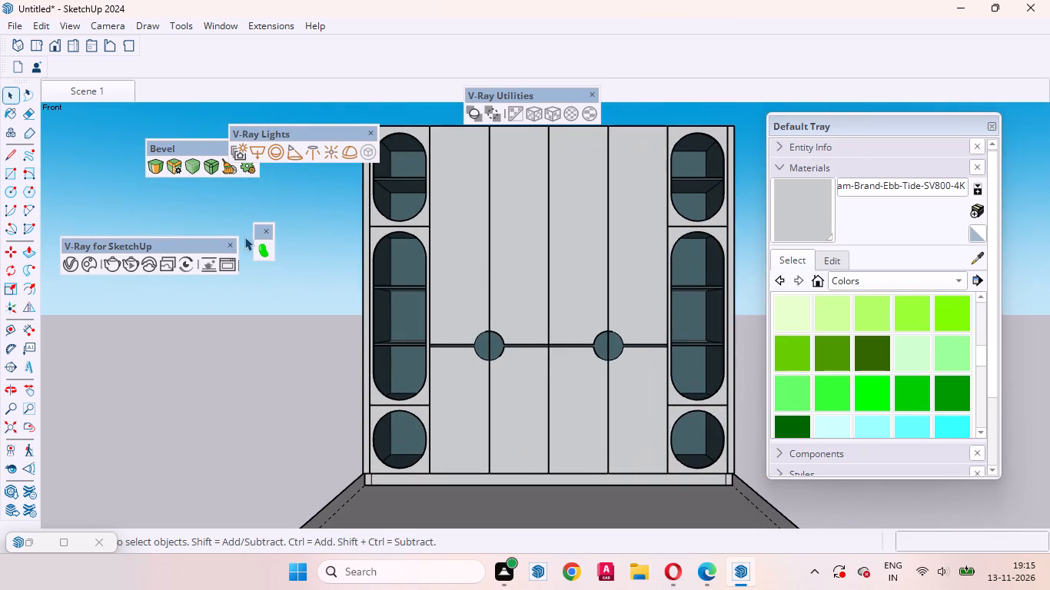
Browse the laminates in the Lightbeans textures library and download the Mocha Charmeuse VT16 Laminate by Olon.
click(262, 248)
scroll(424, 284, up, 1)
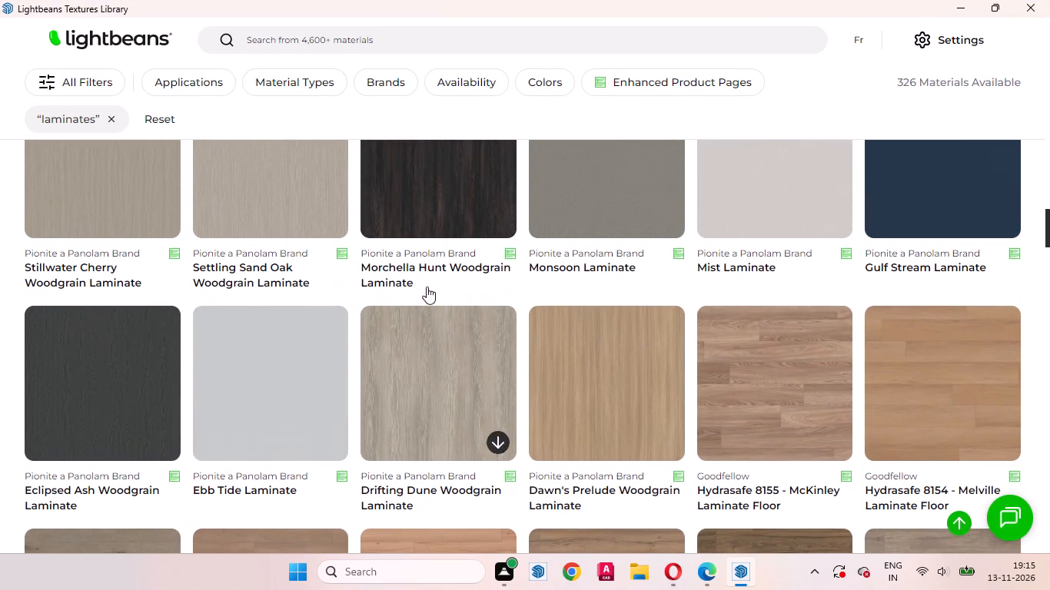
scroll(438, 303, up, 3)
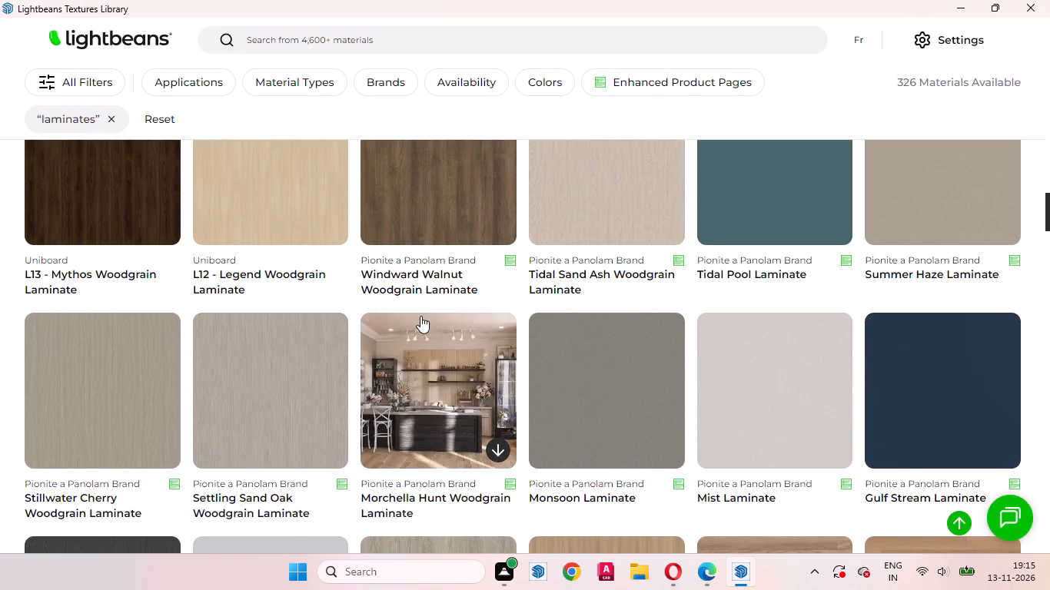
scroll(420, 317, up, 1)
scroll(420, 317, down, 8)
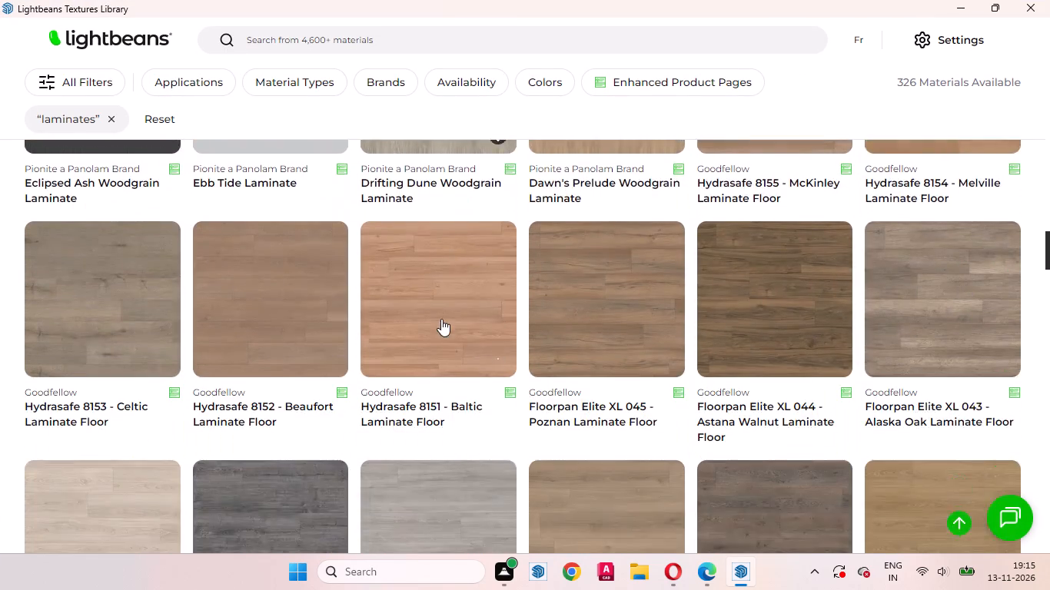
scroll(441, 319, down, 15)
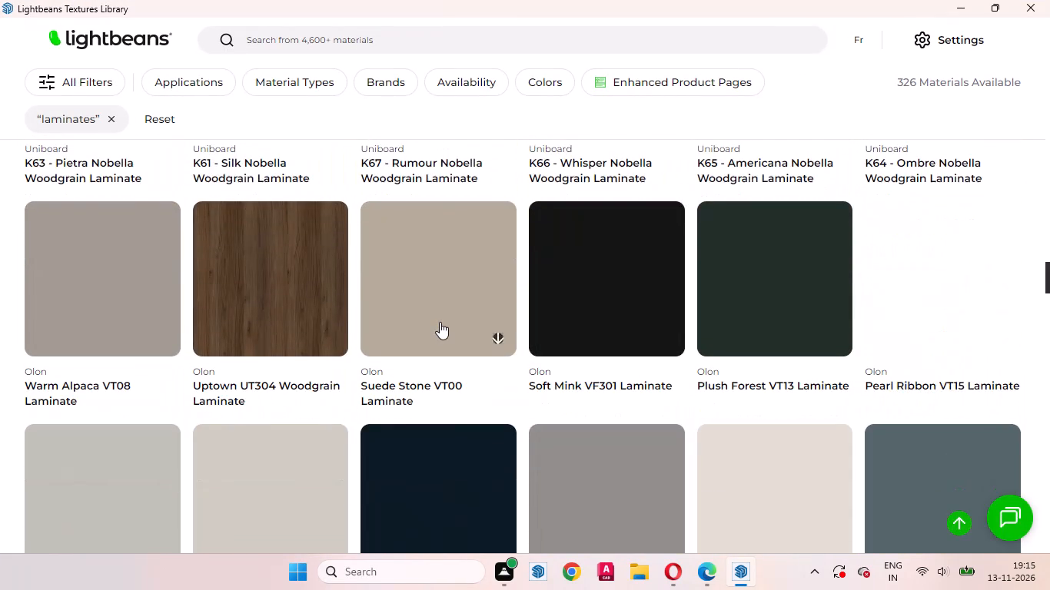
scroll(440, 322, down, 2)
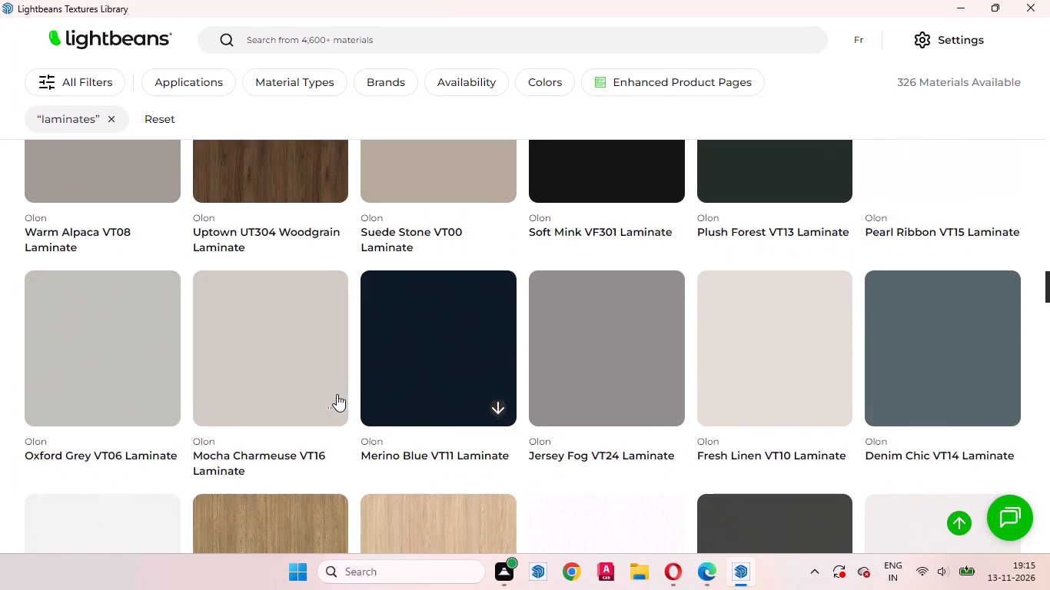
click(331, 406)
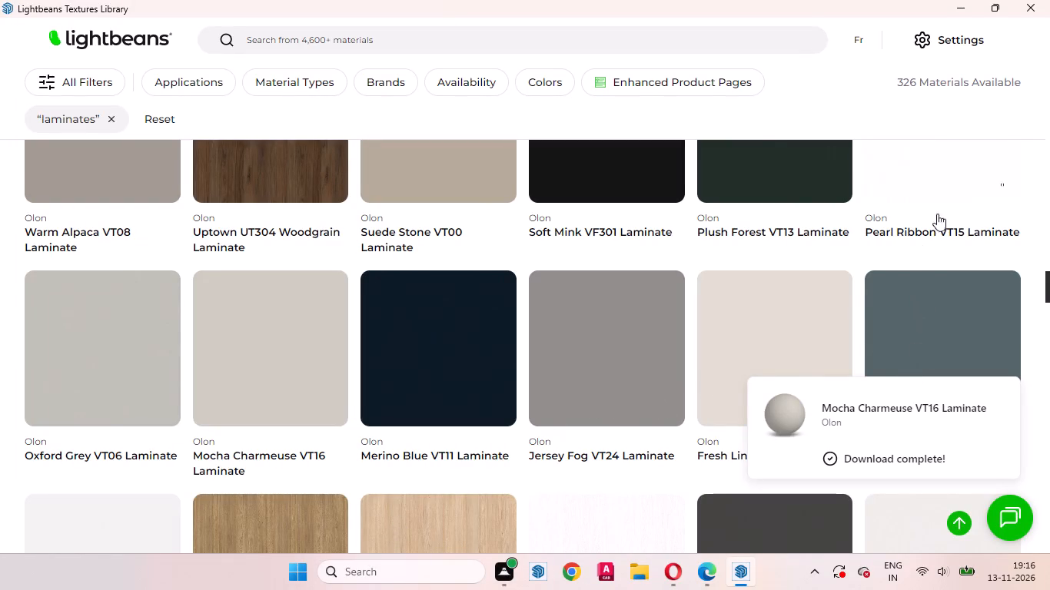
View the Pearl Ribbon VT15 Laminate's product page, return to the results and browse the Olon laminates again.
click(949, 191)
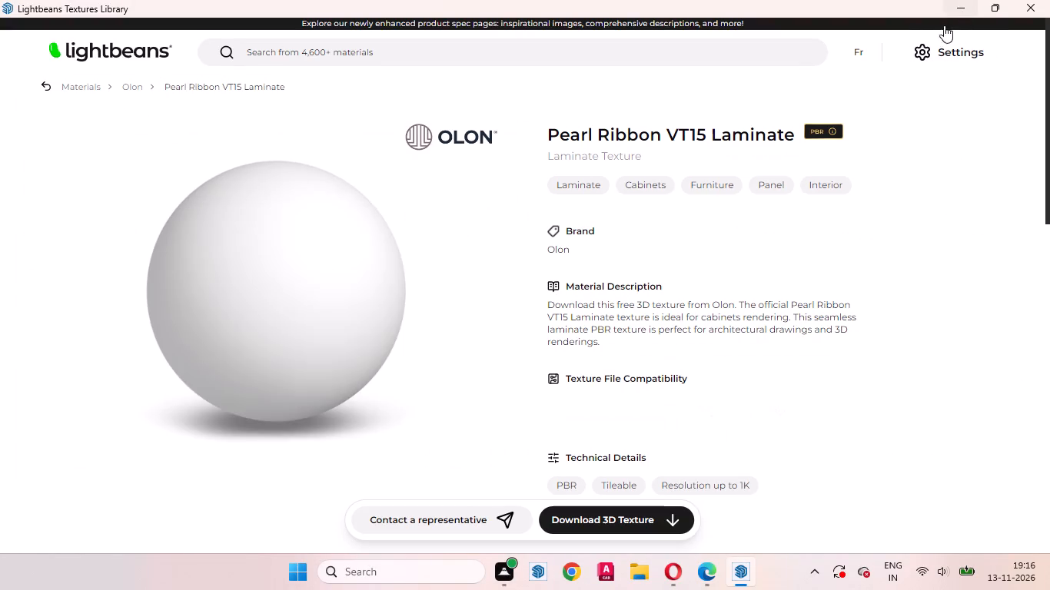
click(44, 81)
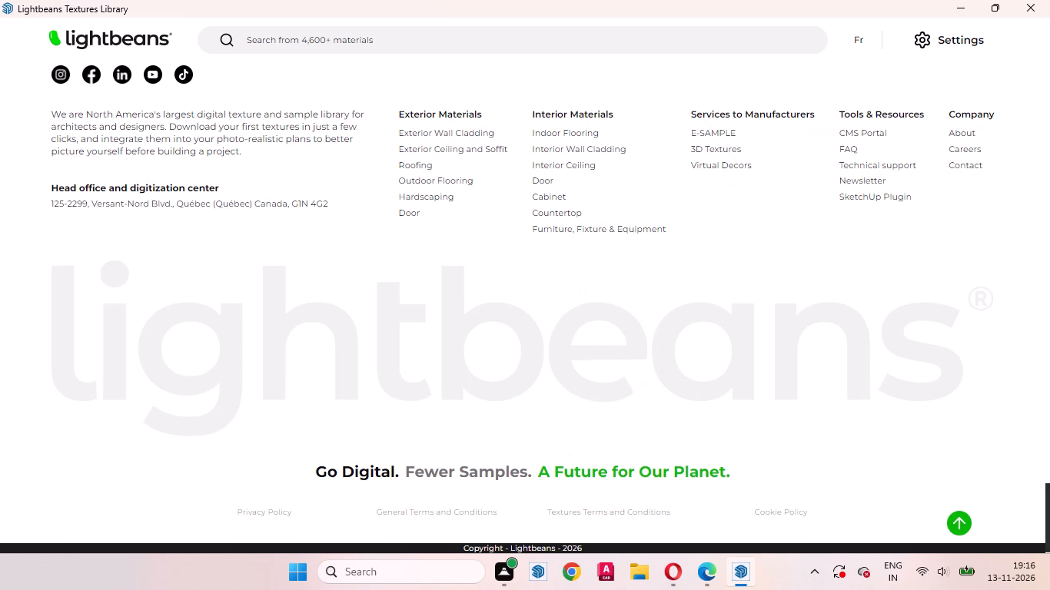
scroll(470, 171, up, 13)
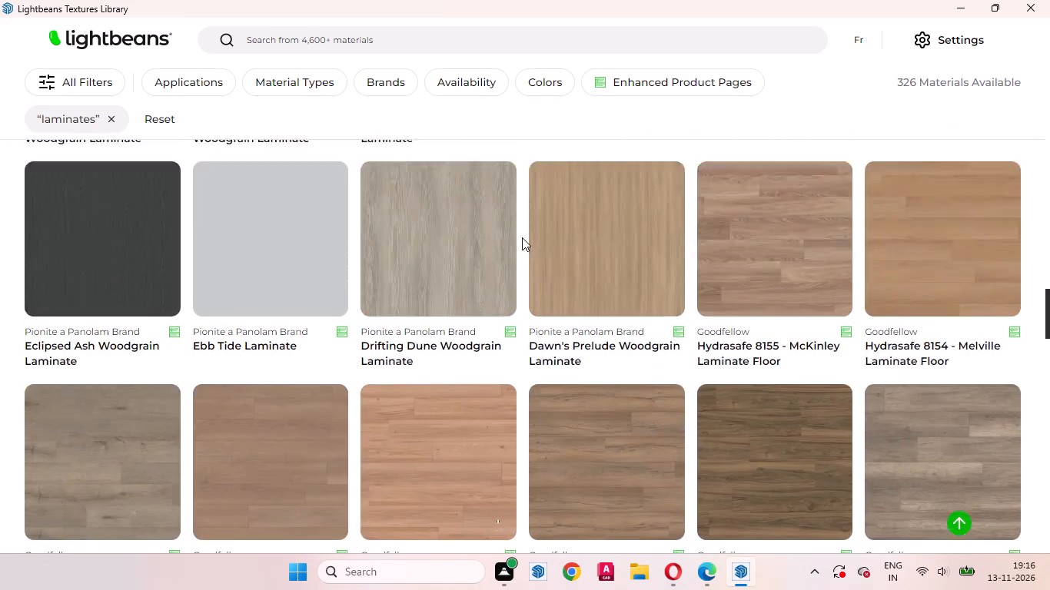
scroll(522, 237, down, 2)
scroll(621, 255, up, 2)
scroll(543, 274, down, 6)
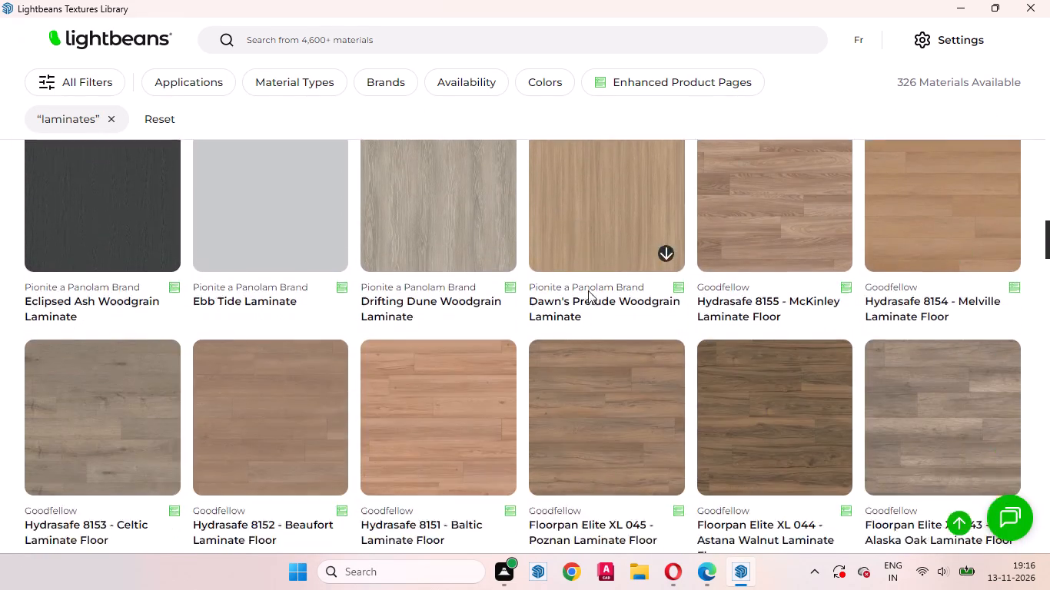
scroll(588, 290, down, 16)
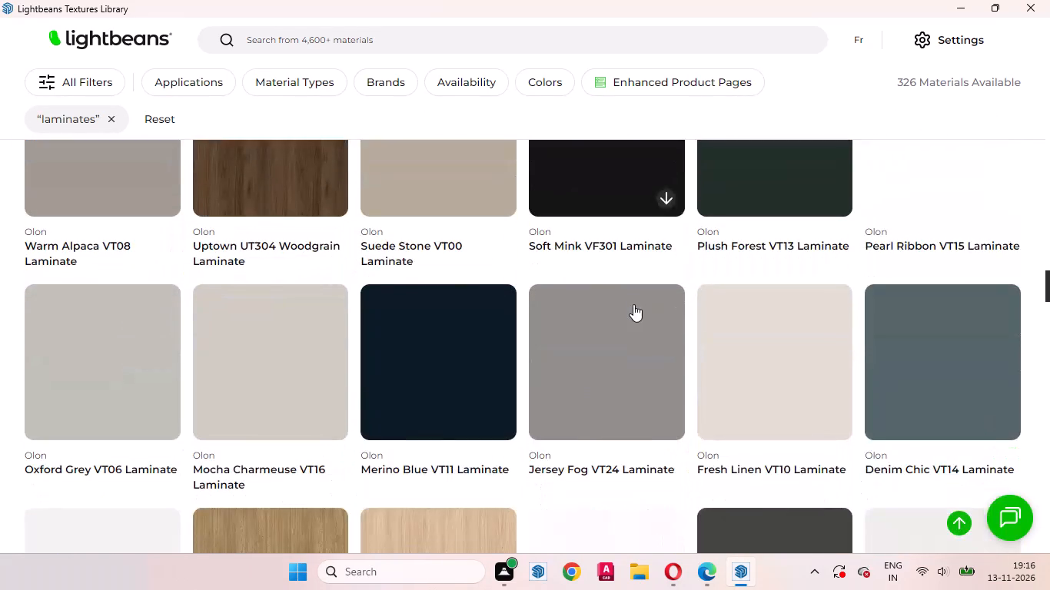
scroll(633, 304, down, 1)
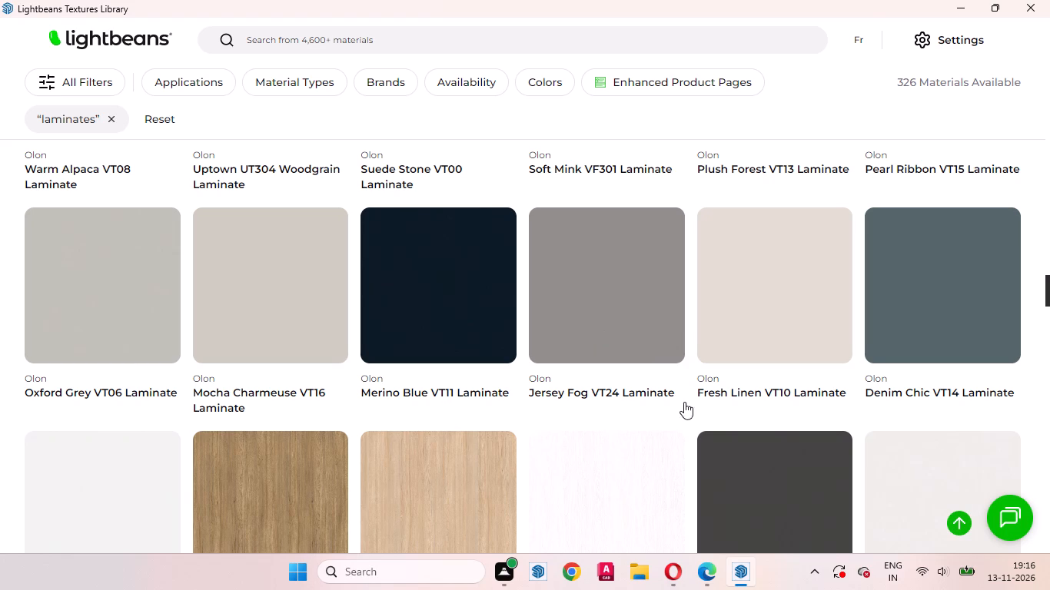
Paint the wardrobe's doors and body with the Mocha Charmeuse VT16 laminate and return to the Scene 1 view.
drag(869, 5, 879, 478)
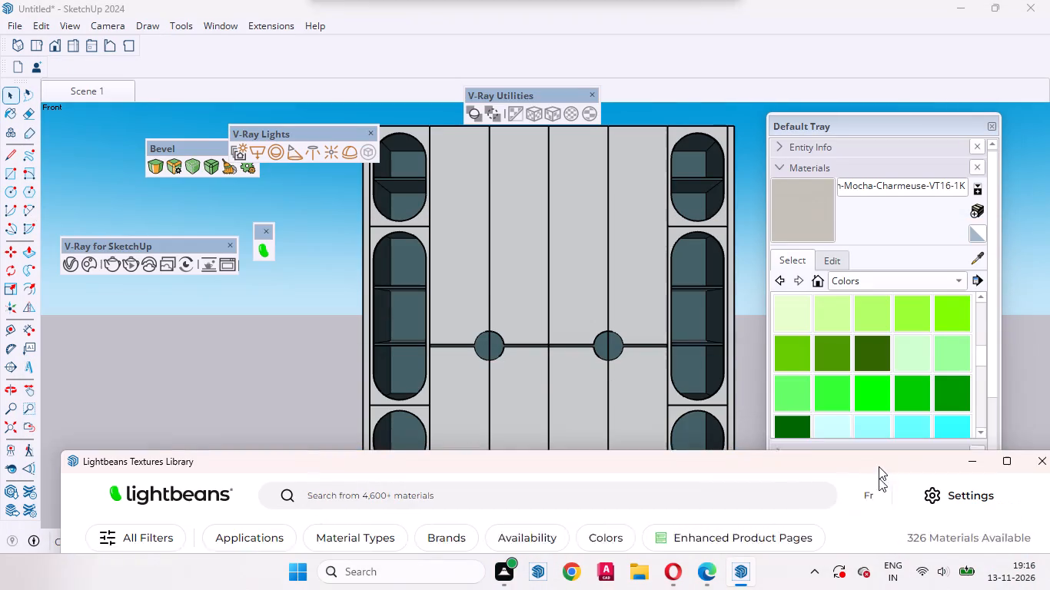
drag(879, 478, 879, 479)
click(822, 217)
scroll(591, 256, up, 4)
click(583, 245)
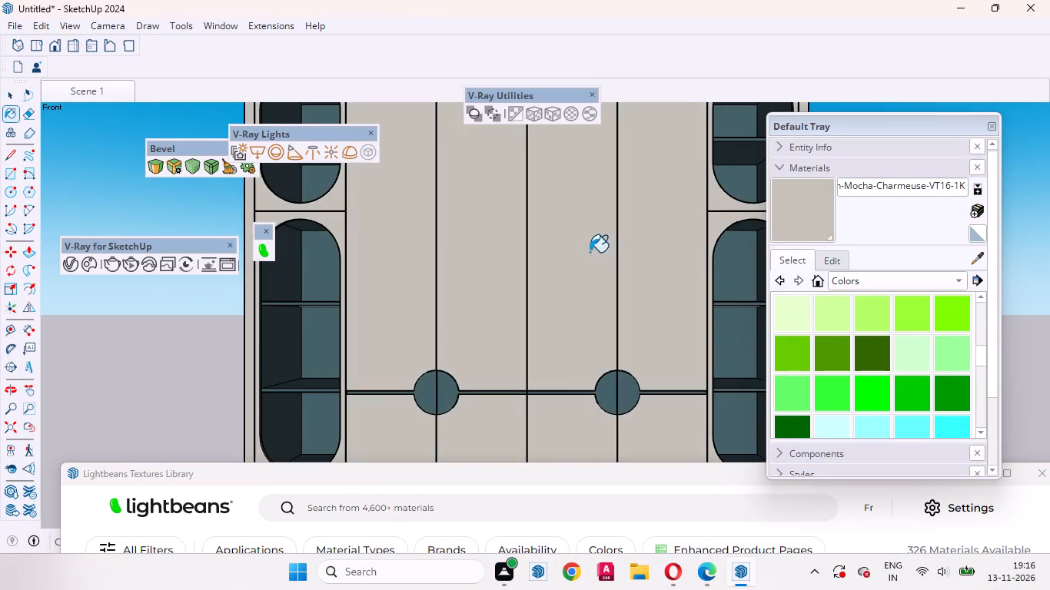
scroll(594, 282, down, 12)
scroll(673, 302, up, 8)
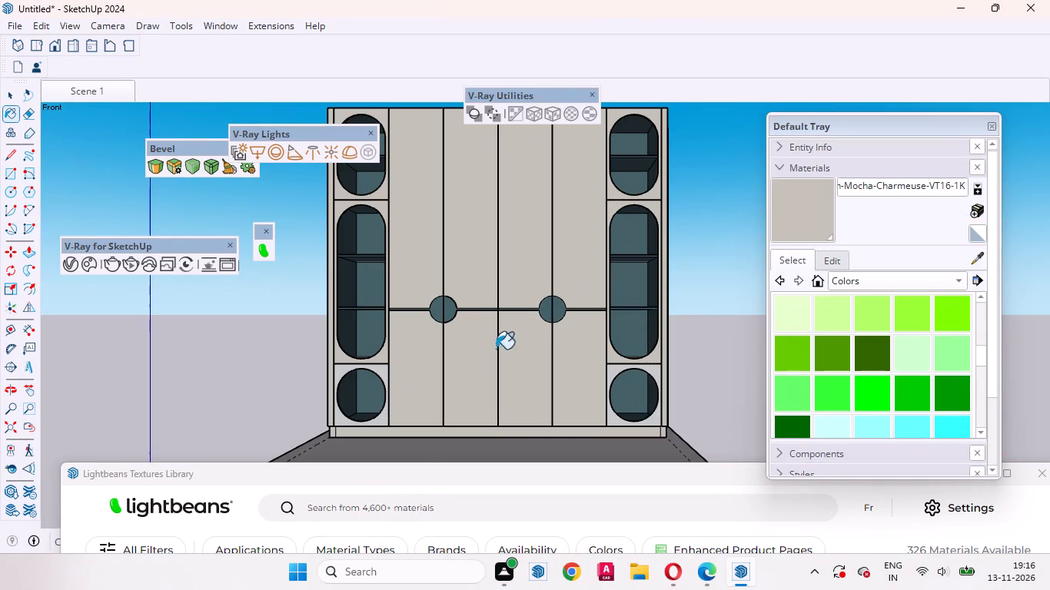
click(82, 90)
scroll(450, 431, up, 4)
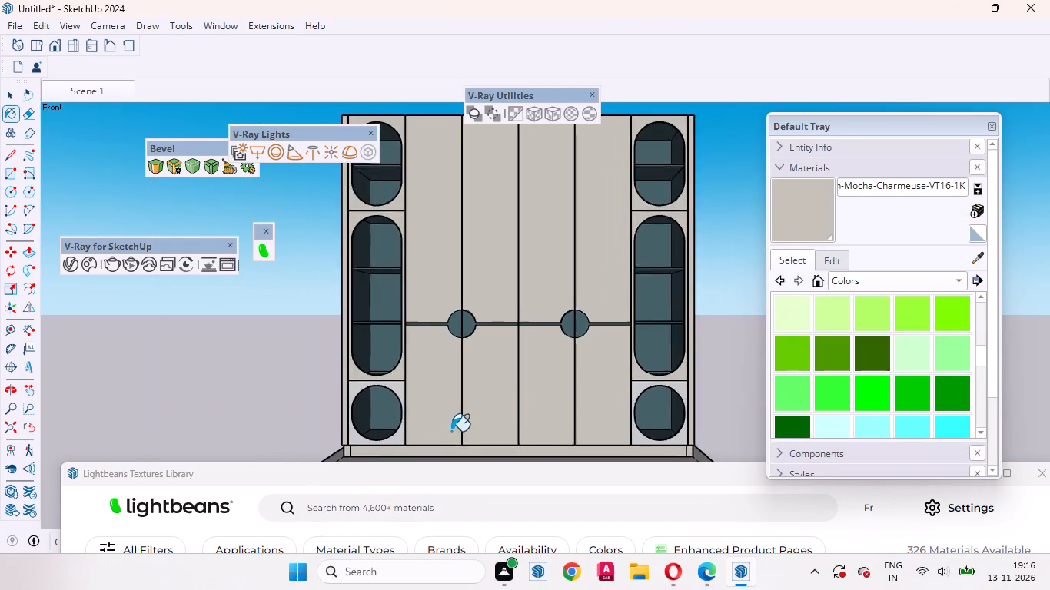
Paint the front frames around the lower left and lower right niches with Mocha Charmeuse VT16.
scroll(388, 406, up, 7)
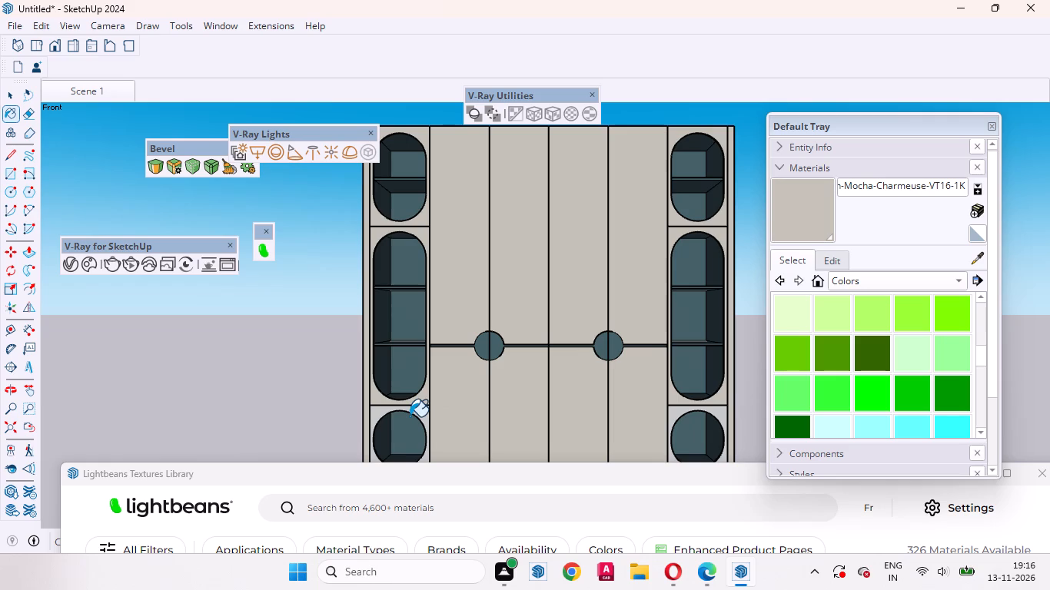
click(422, 416)
scroll(257, 347, down, 4)
scroll(685, 463, up, 8)
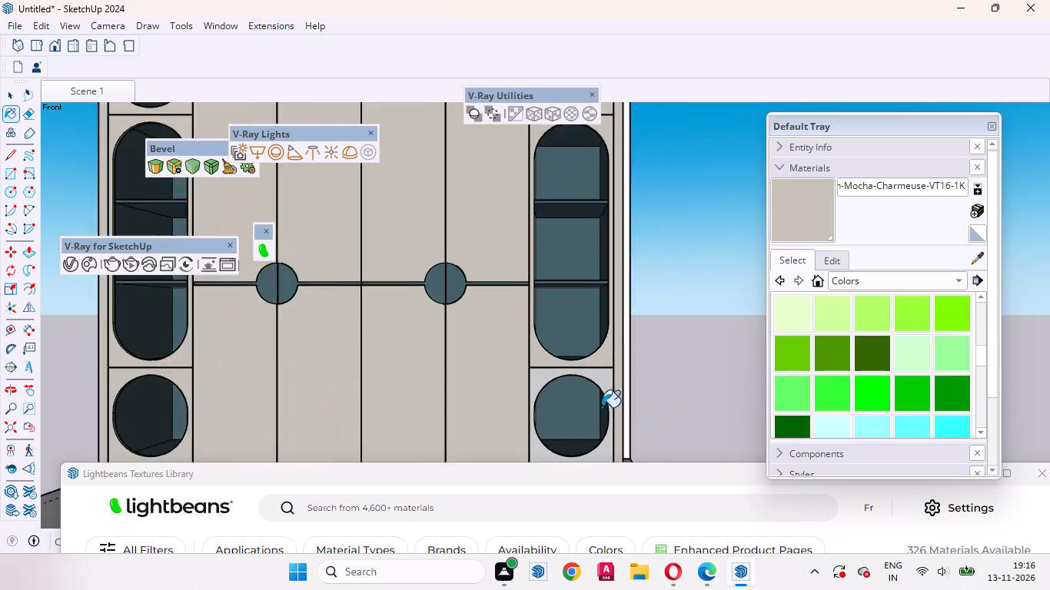
scroll(602, 407, up, 1)
click(613, 371)
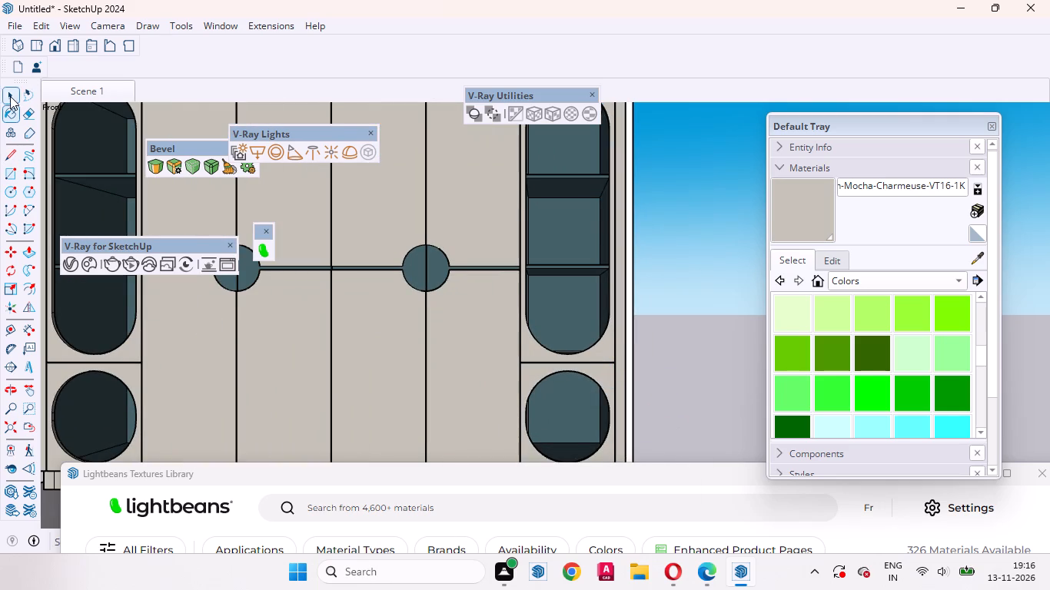
Examine the repainted wardrobe from the Scene 1 front view and at an angle from its left side.
click(72, 93)
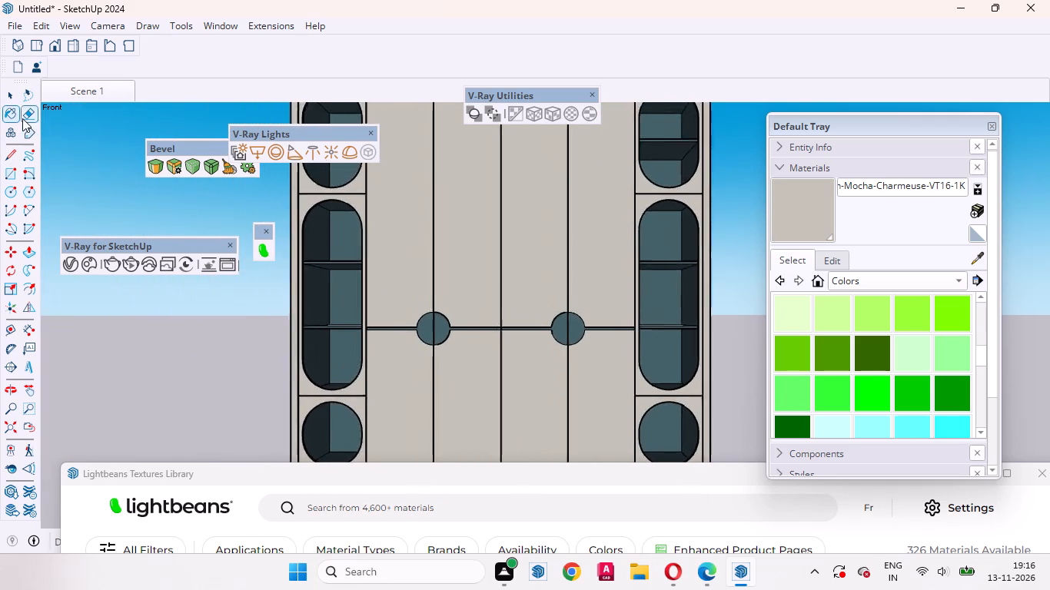
click(9, 91)
click(258, 355)
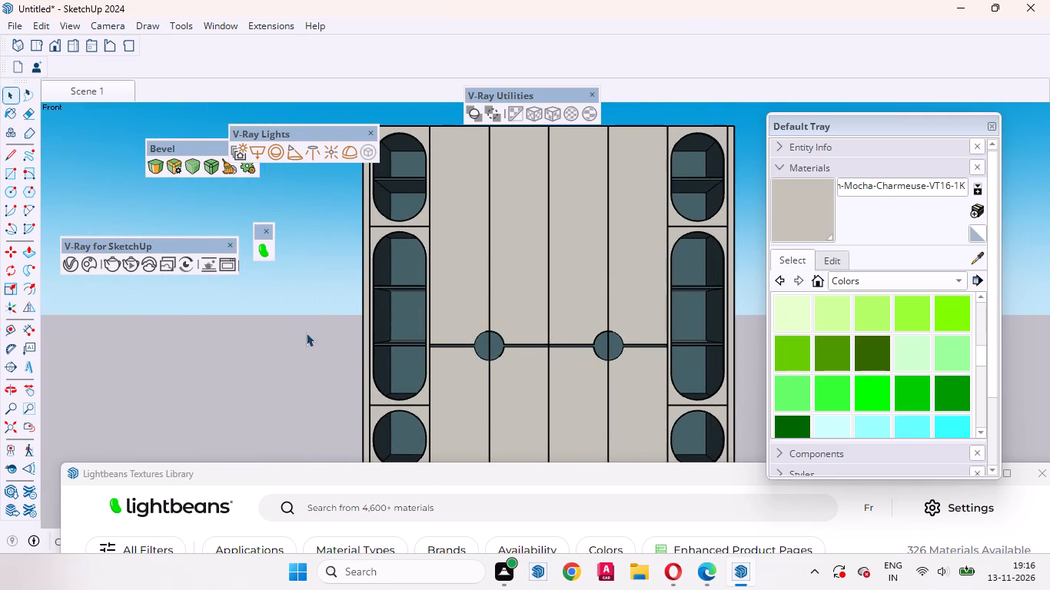
scroll(535, 207, up, 8)
scroll(577, 168, down, 4)
scroll(311, 363, up, 5)
middle_drag(354, 346, 597, 480)
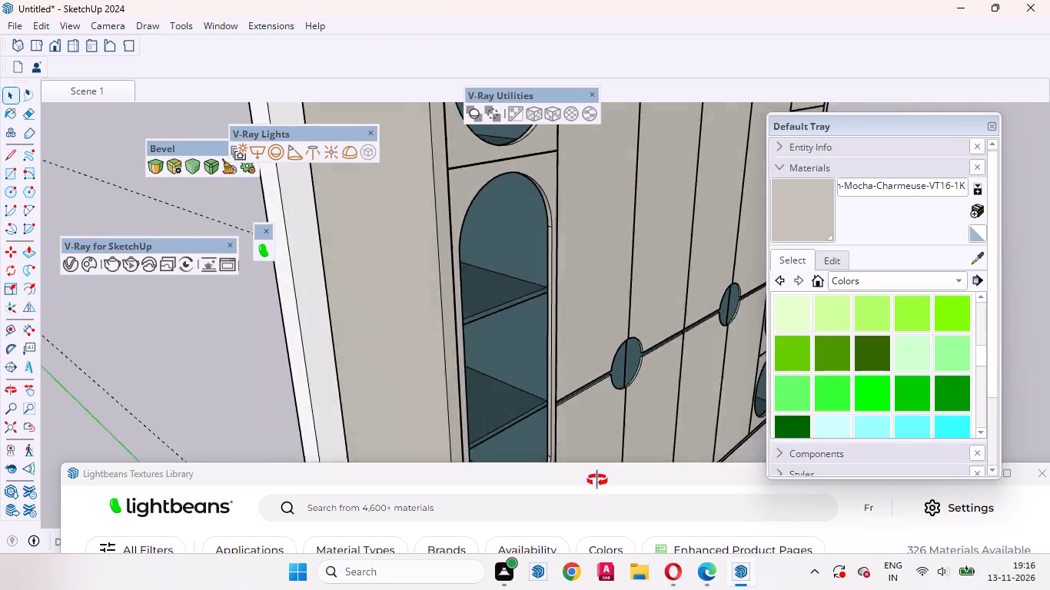
middle_drag(597, 480, 631, 575)
scroll(497, 326, down, 4)
scroll(497, 227, down, 5)
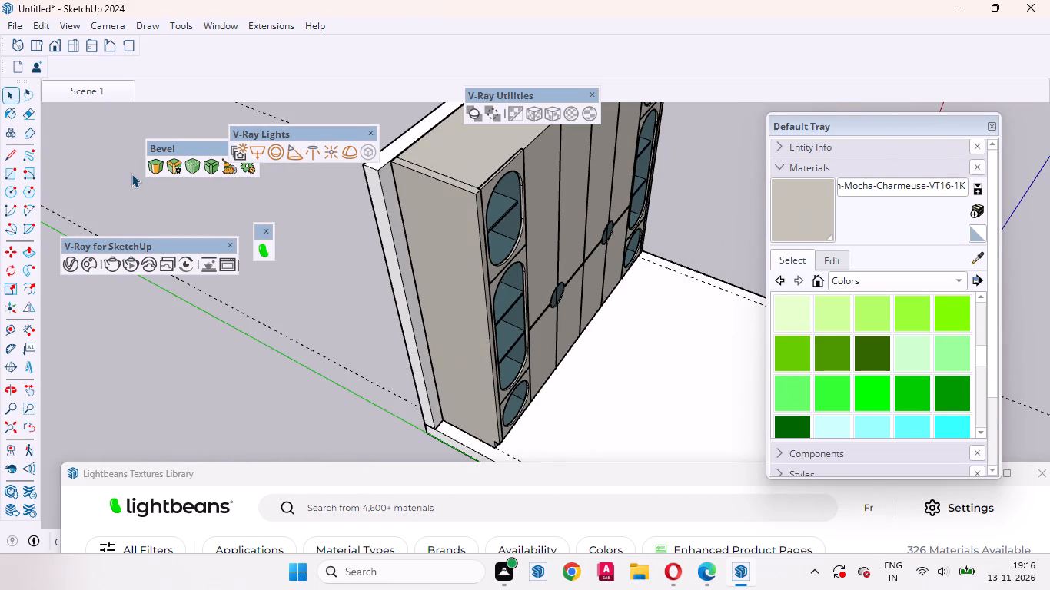
Browse the Olon laminates in the Lightbeans textures library again for an alternative body finish.
drag(610, 476, 573, 202)
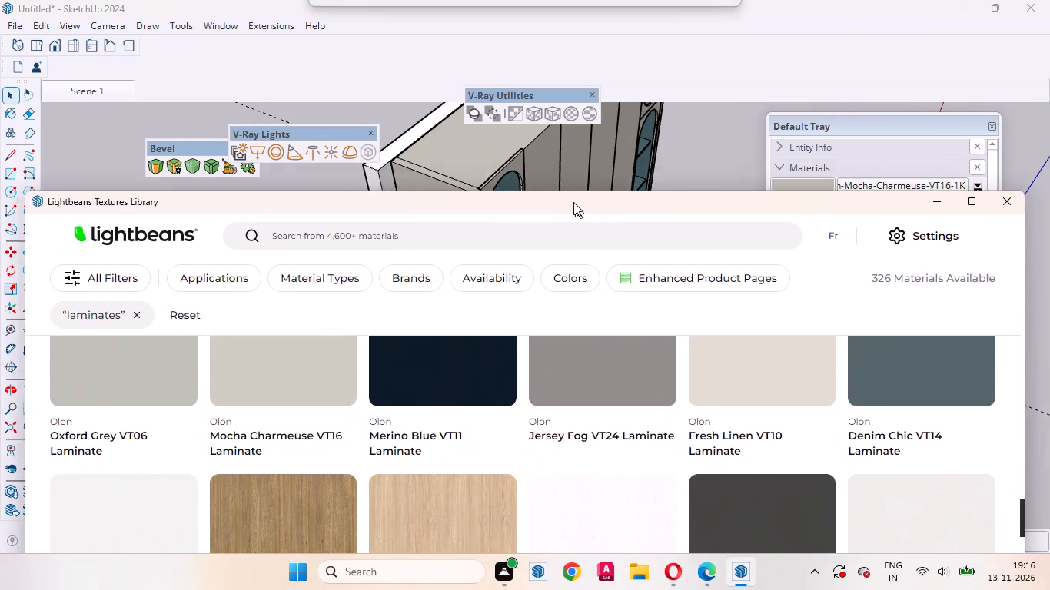
drag(573, 202, 550, 121)
scroll(662, 354, up, 2)
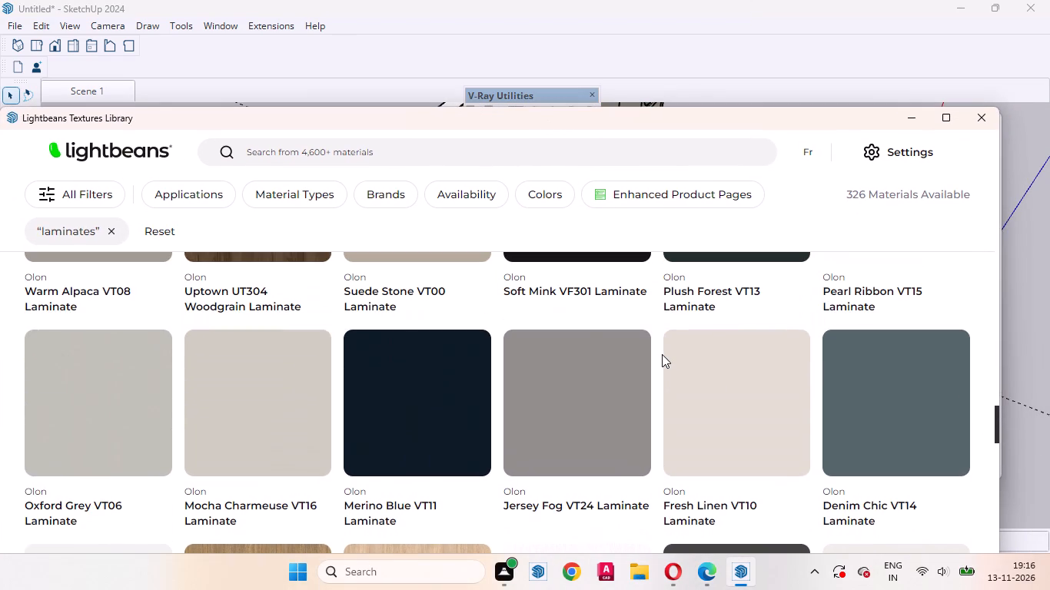
scroll(663, 355, down, 1)
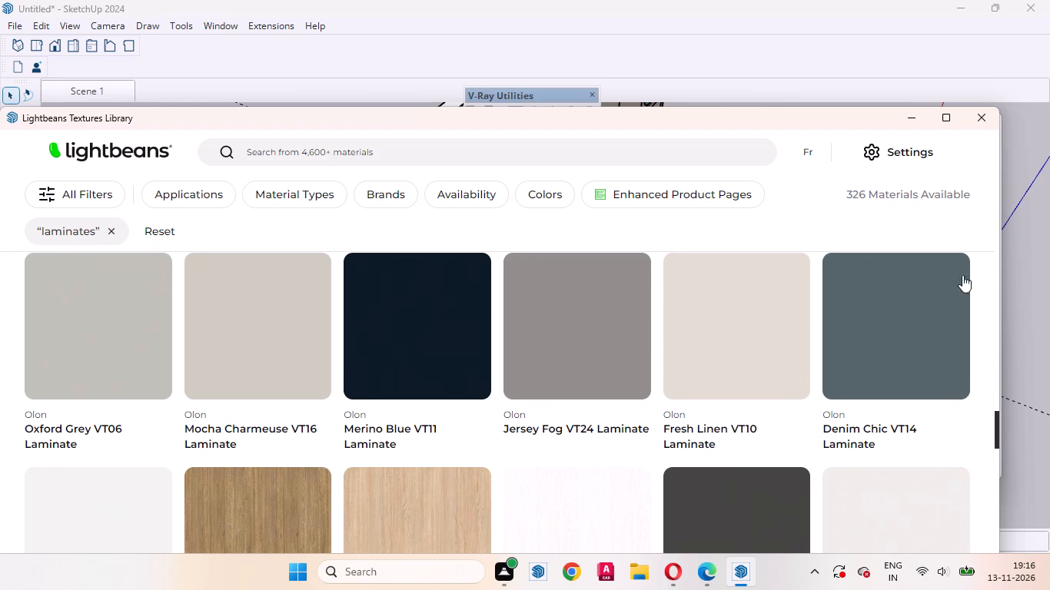
click(942, 121)
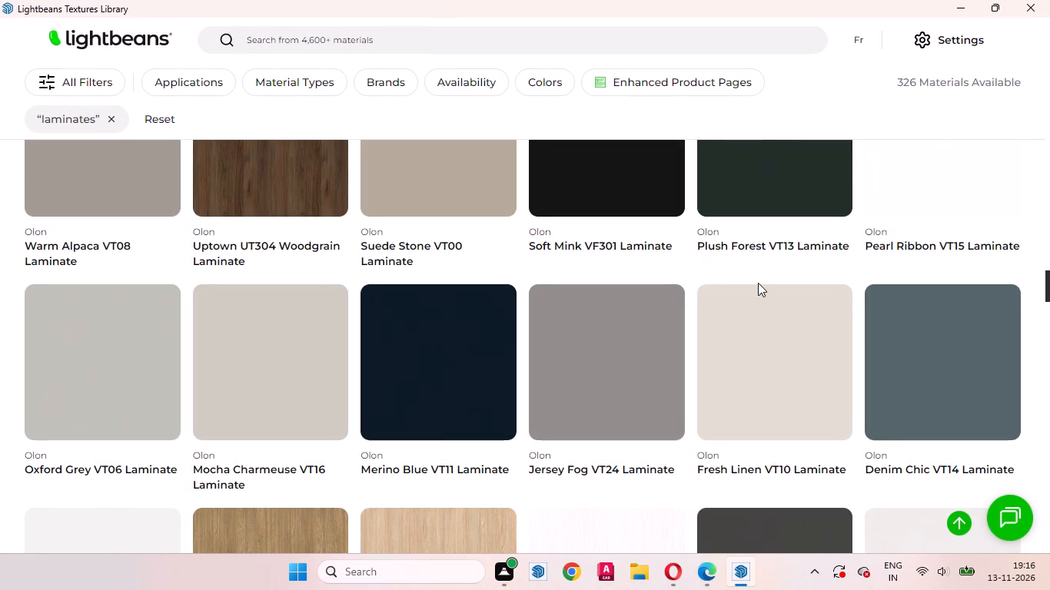
drag(901, 12, 871, 277)
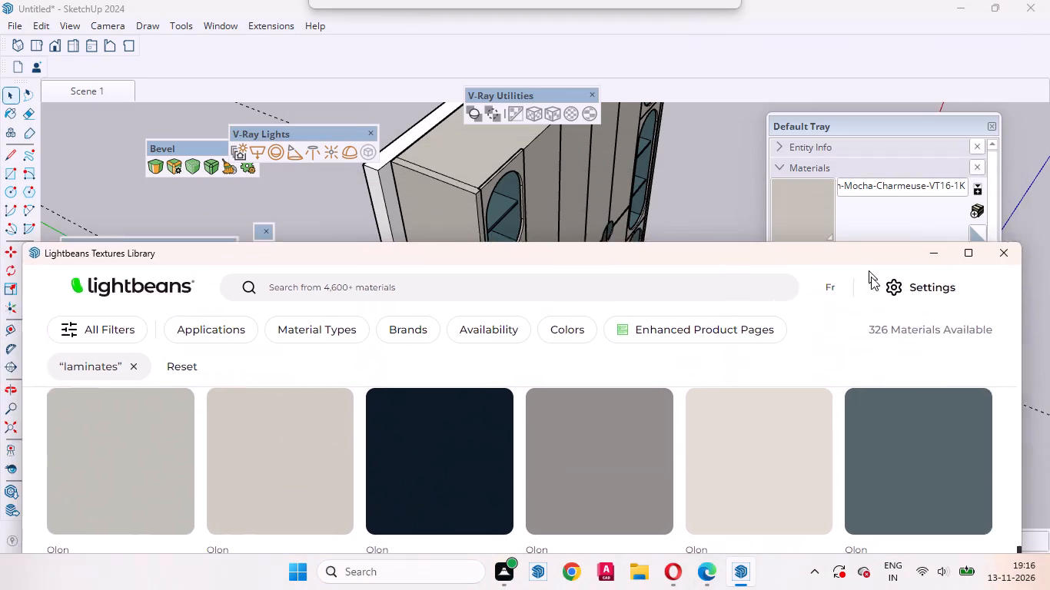
drag(871, 277, 879, 399)
Examine the wardrobe's Mocha Charmeuse finish against the teal niches from the Scene 1 front view.
click(89, 91)
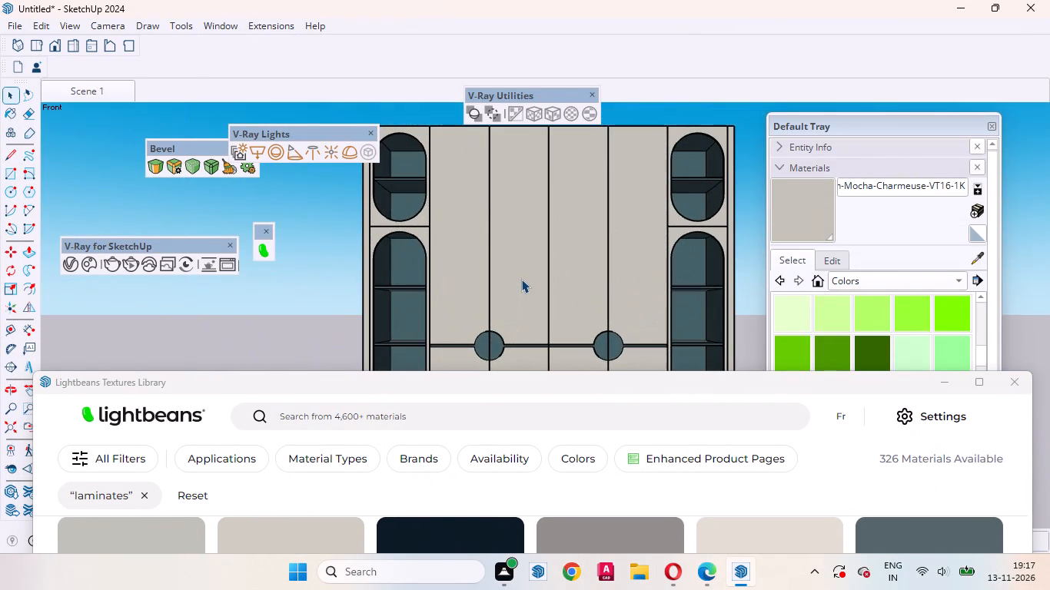
scroll(574, 215, down, 2)
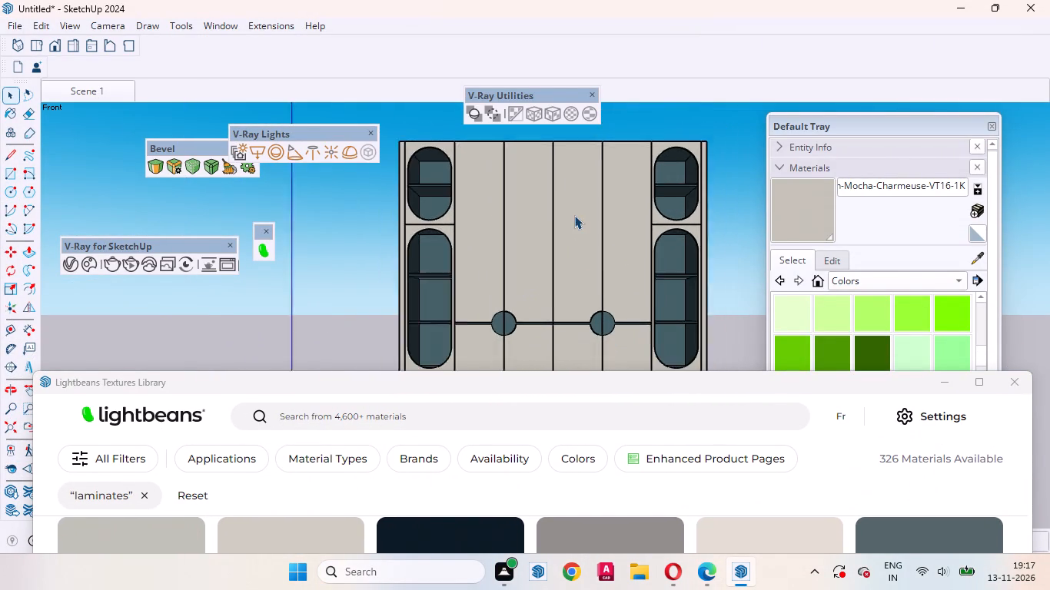
scroll(574, 215, down, 2)
scroll(580, 326, up, 3)
scroll(549, 231, down, 4)
scroll(592, 302, up, 8)
scroll(633, 330, down, 3)
click(118, 98)
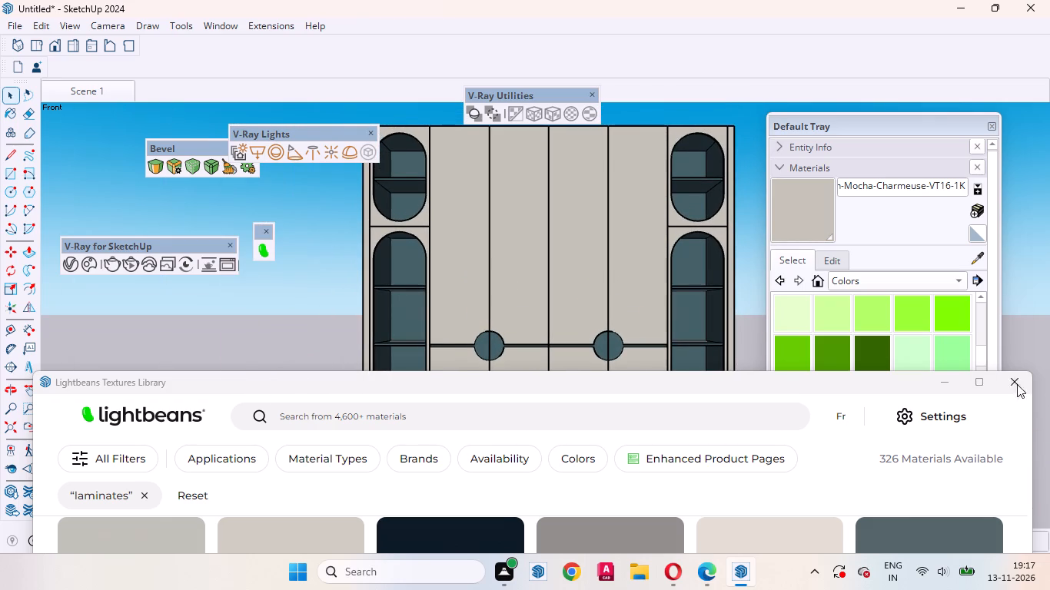
Download the Fresh Linen VT10 Laminate by Olon from Lightbeans and paint the wardrobe's doors and body with it.
click(987, 382)
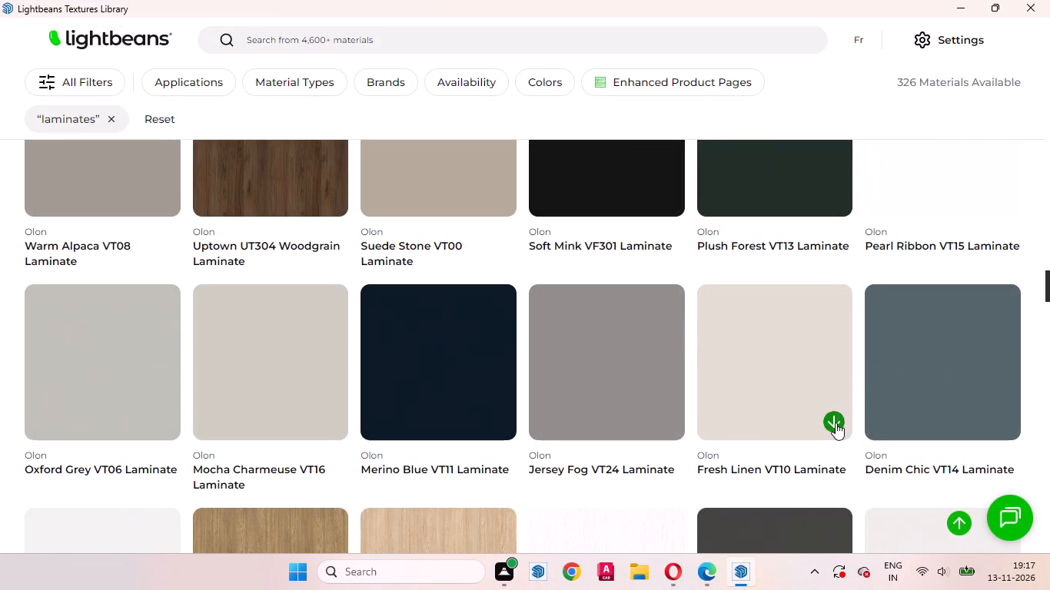
click(835, 423)
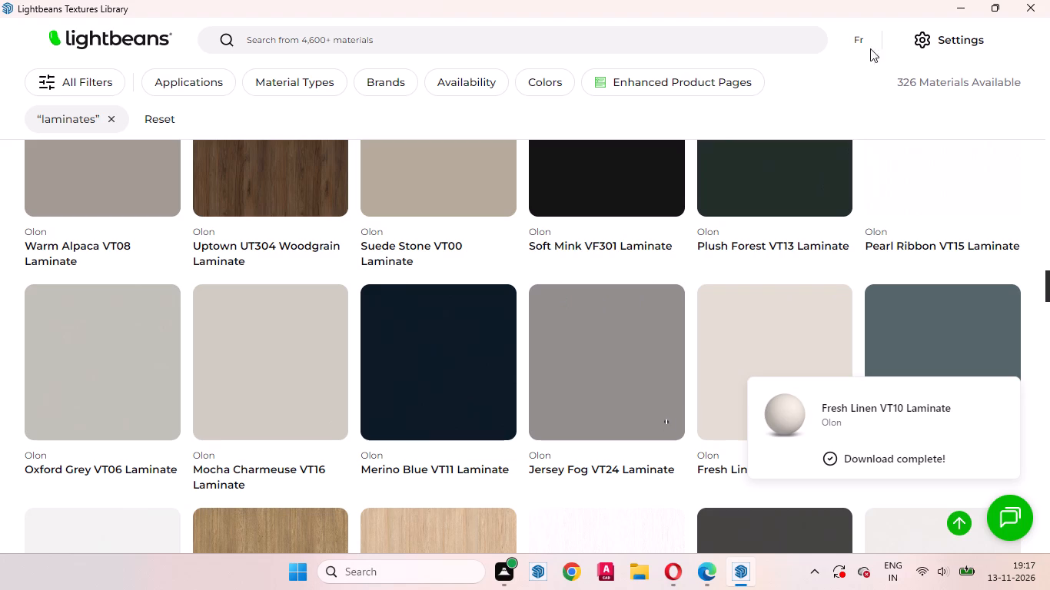
click(965, 8)
click(802, 214)
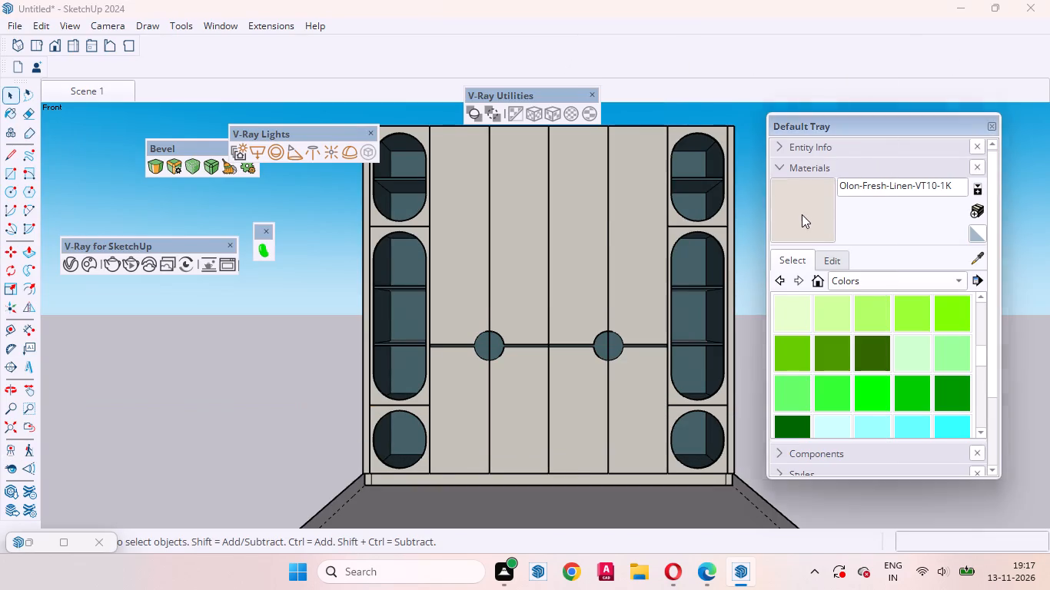
click(590, 227)
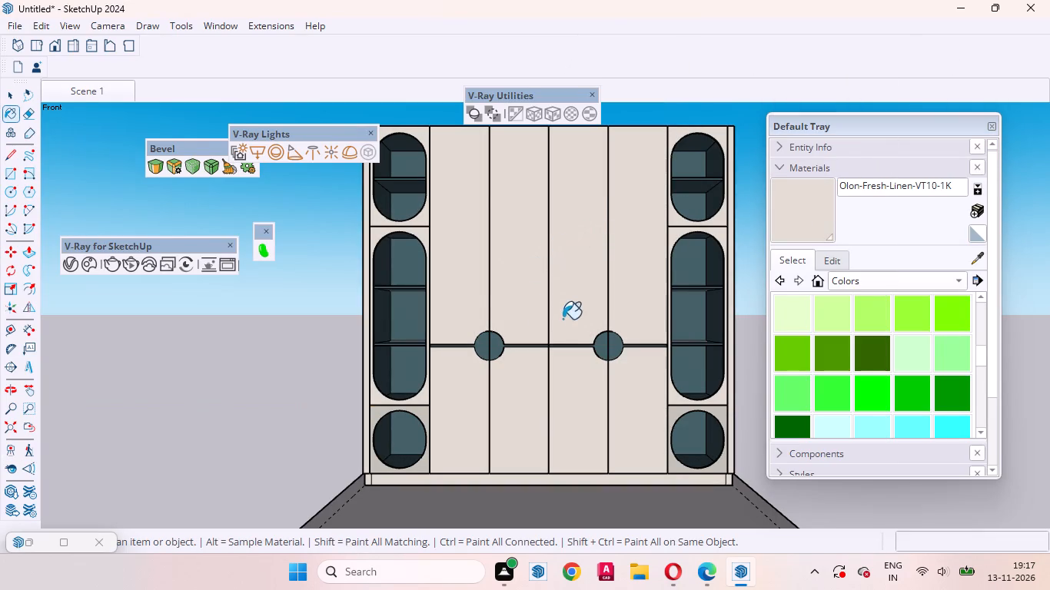
click(5, 98)
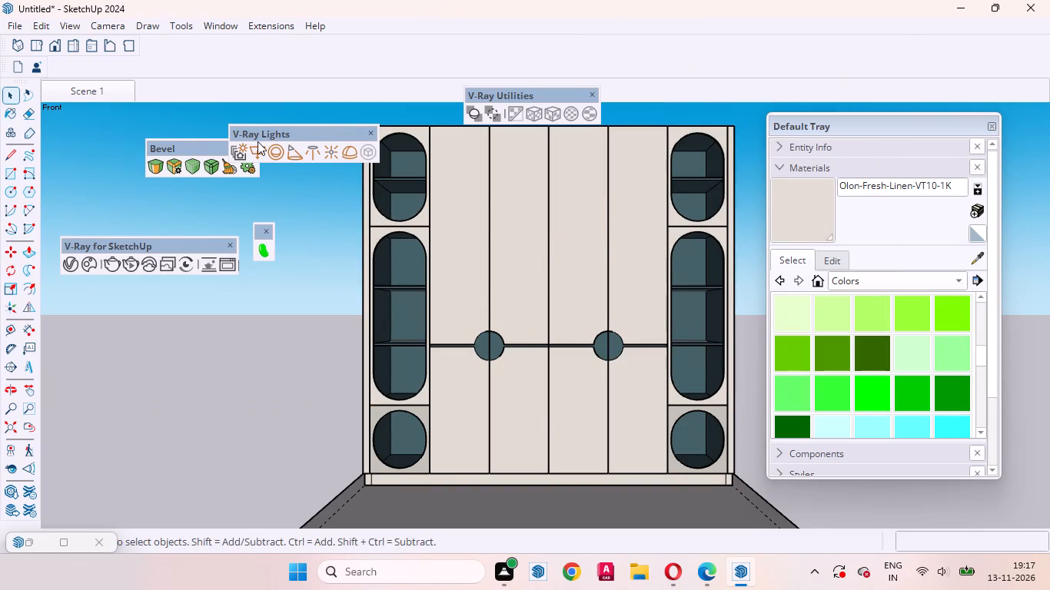
Download the Denim Chic VT14 Laminate by Olon from the Lightbeans textures library.
click(256, 255)
click(1005, 415)
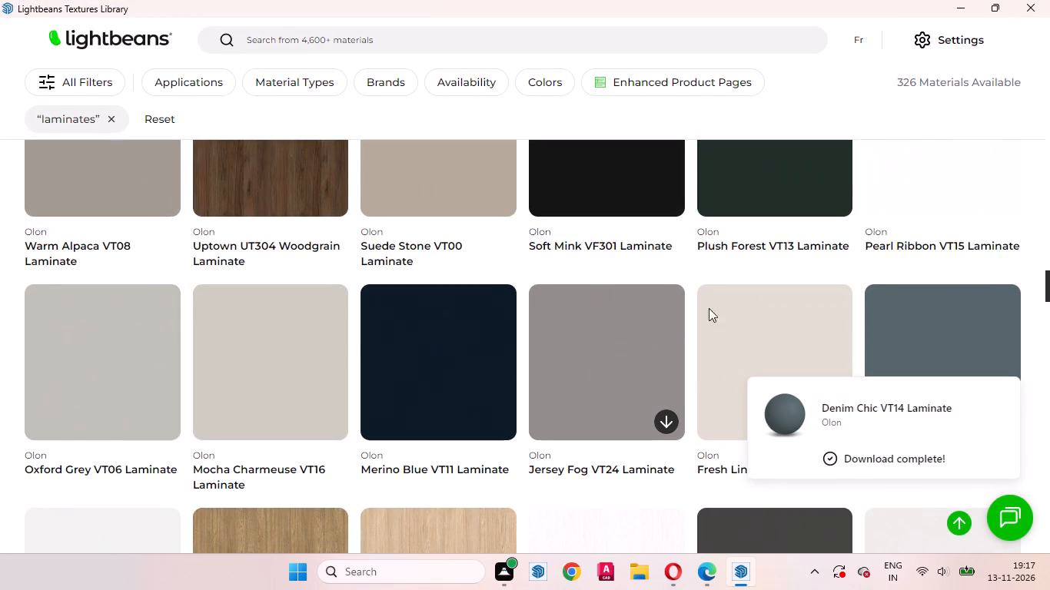
click(960, 0)
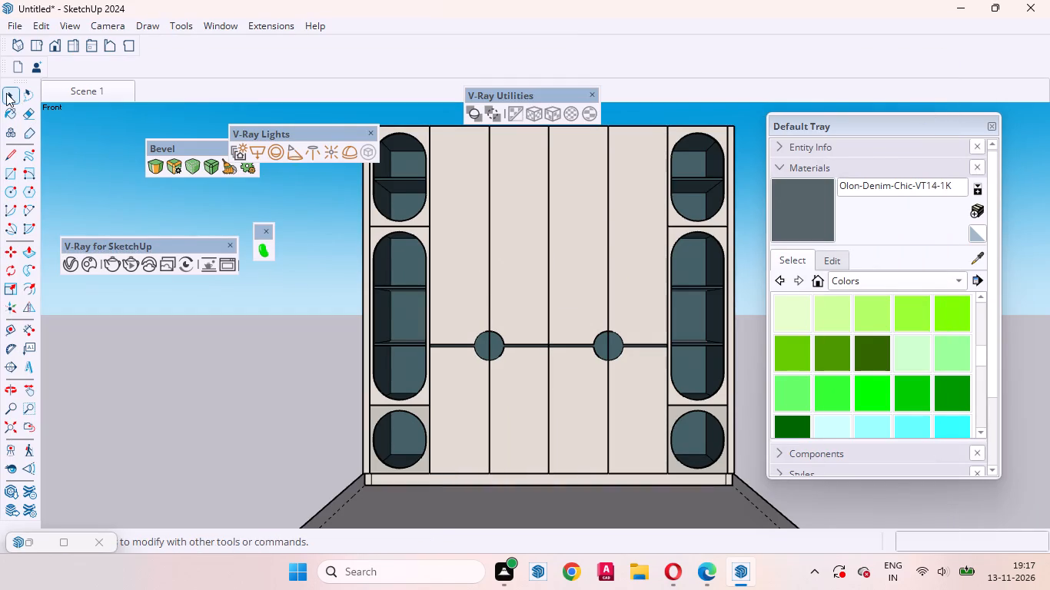
Inside the wardrobe group, paint both halves of the left circular door recess with Denim Chic VT14, and return to the Scene 1 view.
scroll(541, 331, up, 8)
click(442, 350)
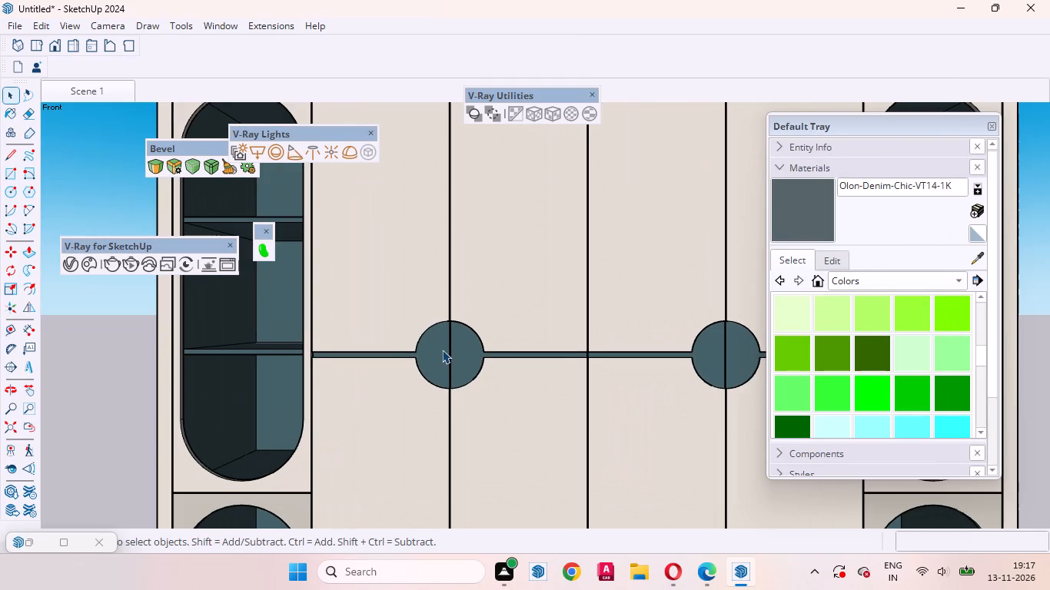
double_click(440, 351)
click(438, 353)
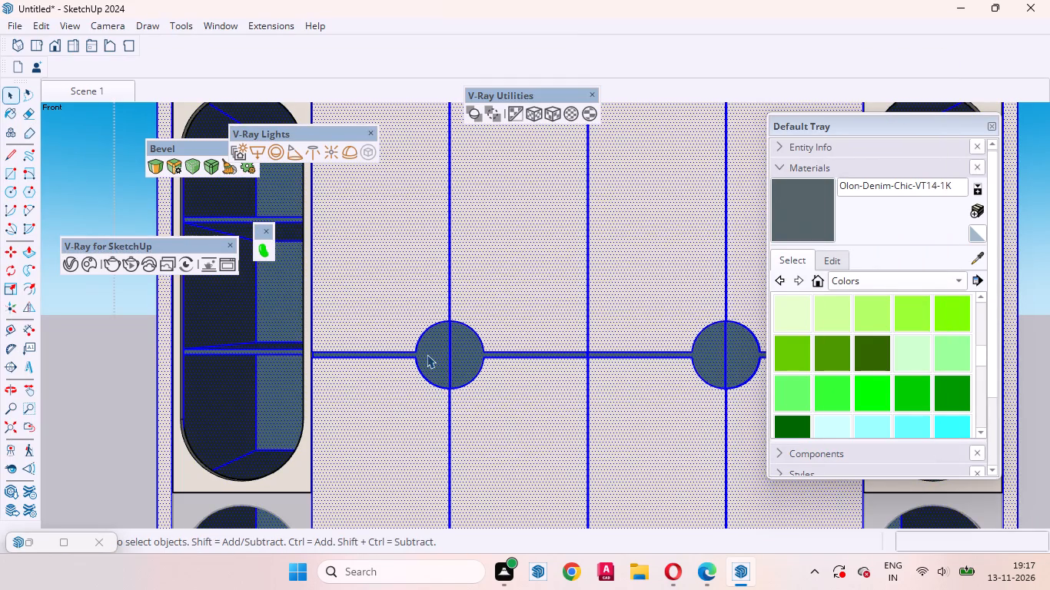
click(427, 354)
click(801, 221)
scroll(484, 379, up, 3)
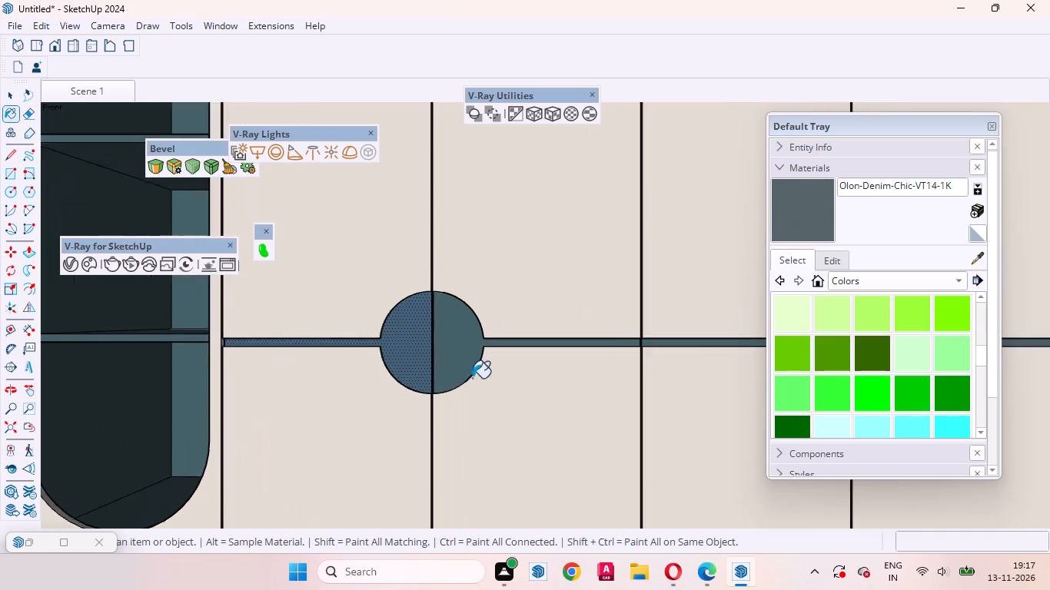
scroll(472, 378, up, 3)
click(404, 330)
click(461, 337)
scroll(452, 397, down, 5)
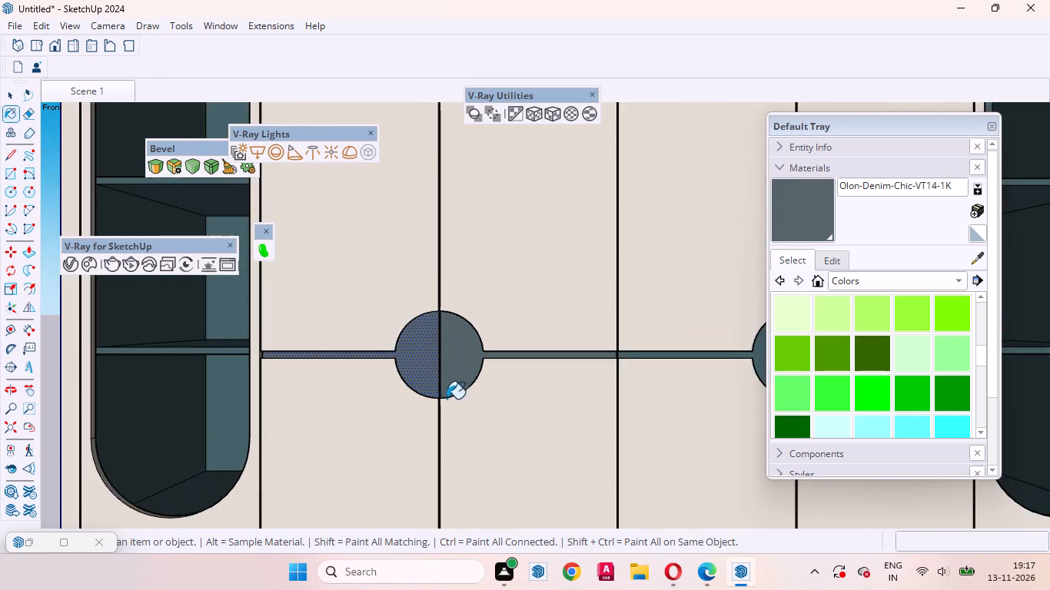
scroll(447, 399, down, 7)
click(8, 98)
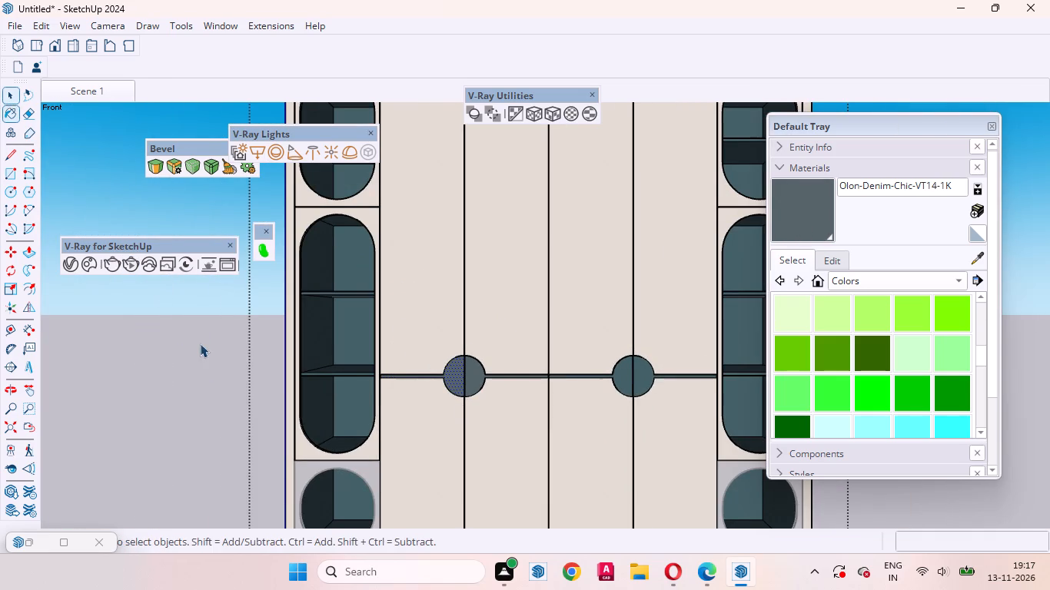
click(201, 382)
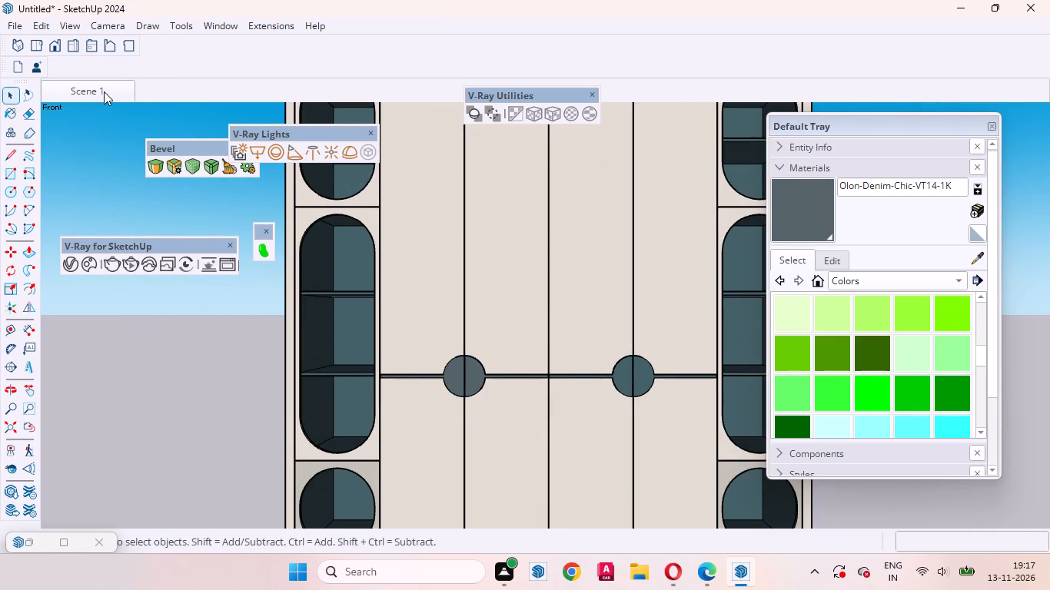
click(104, 91)
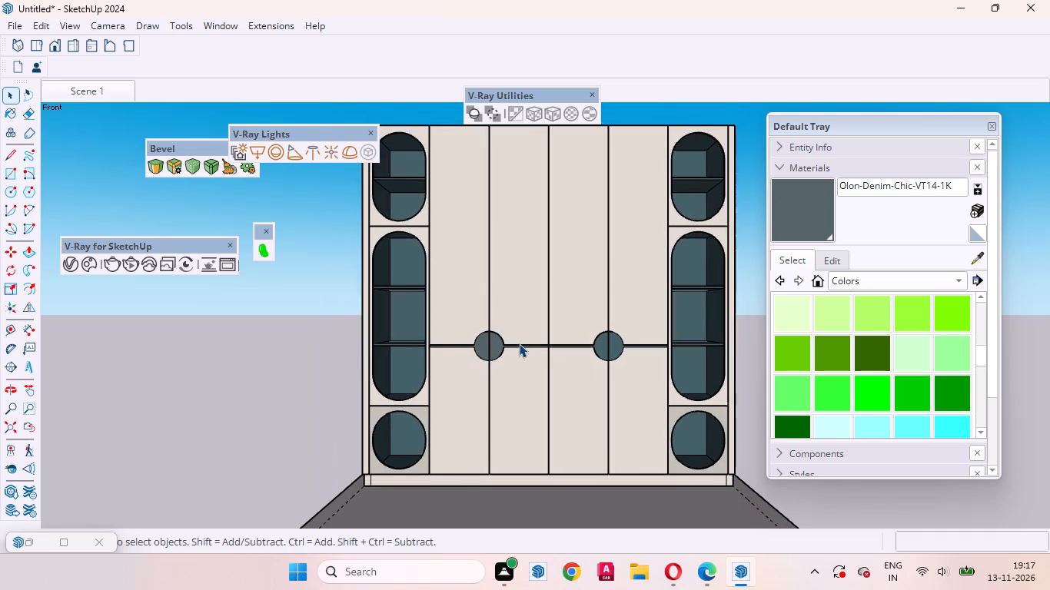
Inside the wardrobe group, paint both halves of the right circular door recess with Denim Chic VT14.
scroll(517, 336, up, 11)
middle_drag(627, 398, 585, 502)
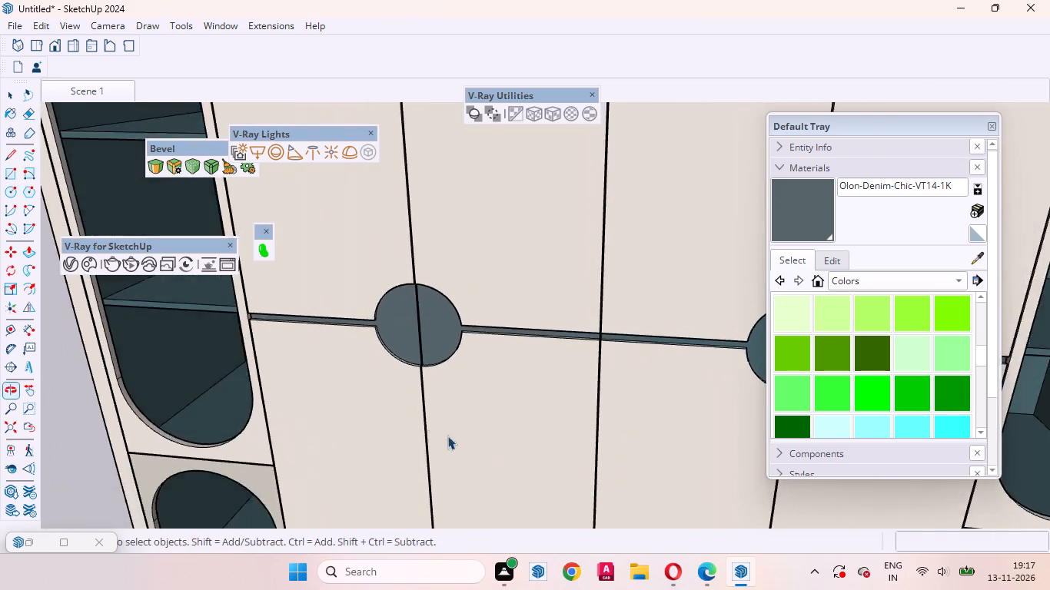
scroll(411, 403, down, 9)
scroll(596, 400, up, 8)
click(540, 340)
double_click(540, 340)
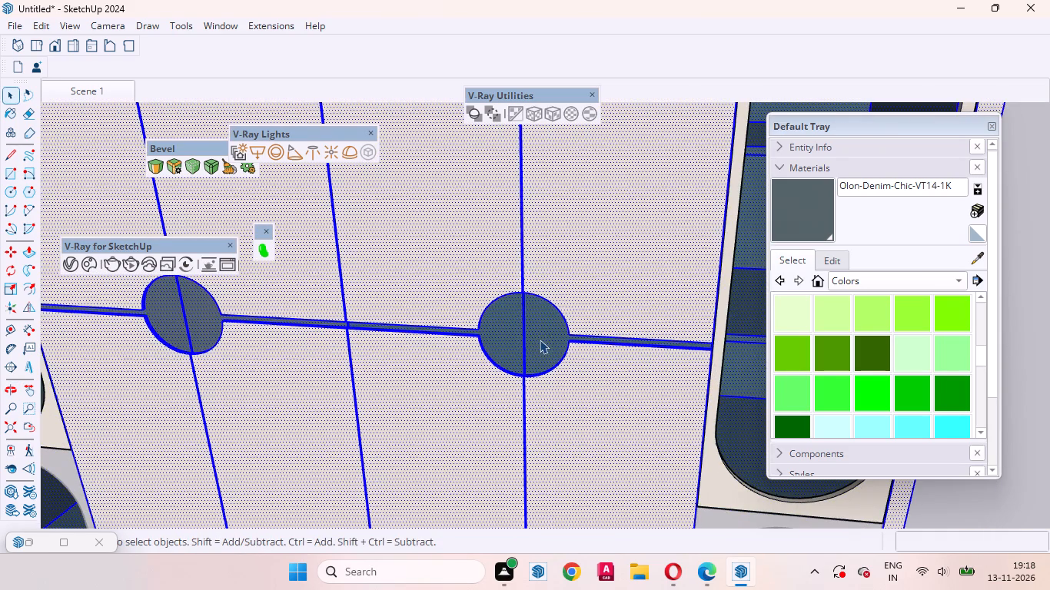
click(539, 327)
click(809, 227)
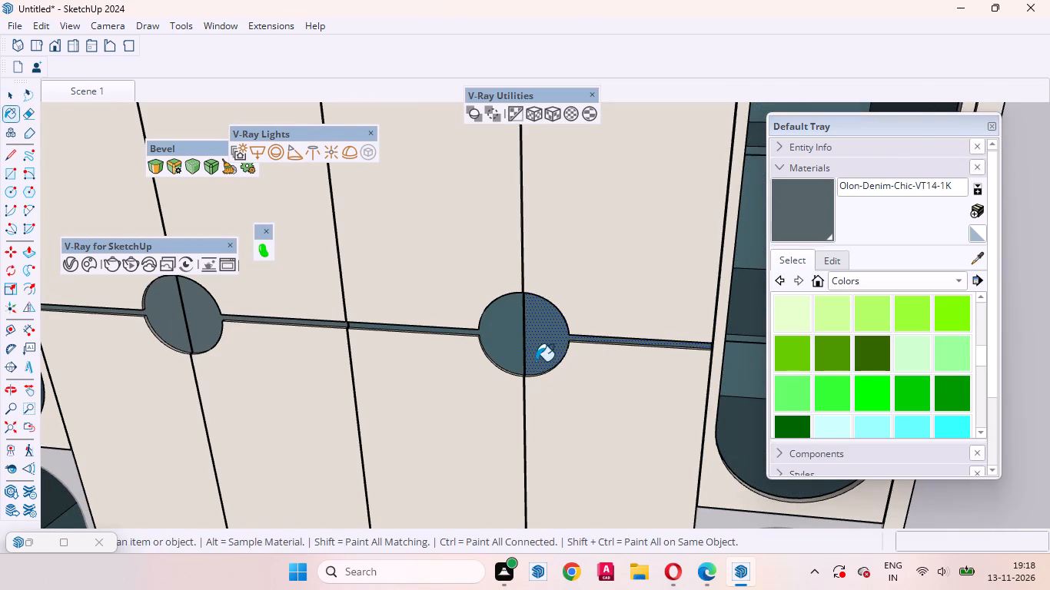
scroll(536, 361, up, 3)
click(566, 328)
click(486, 322)
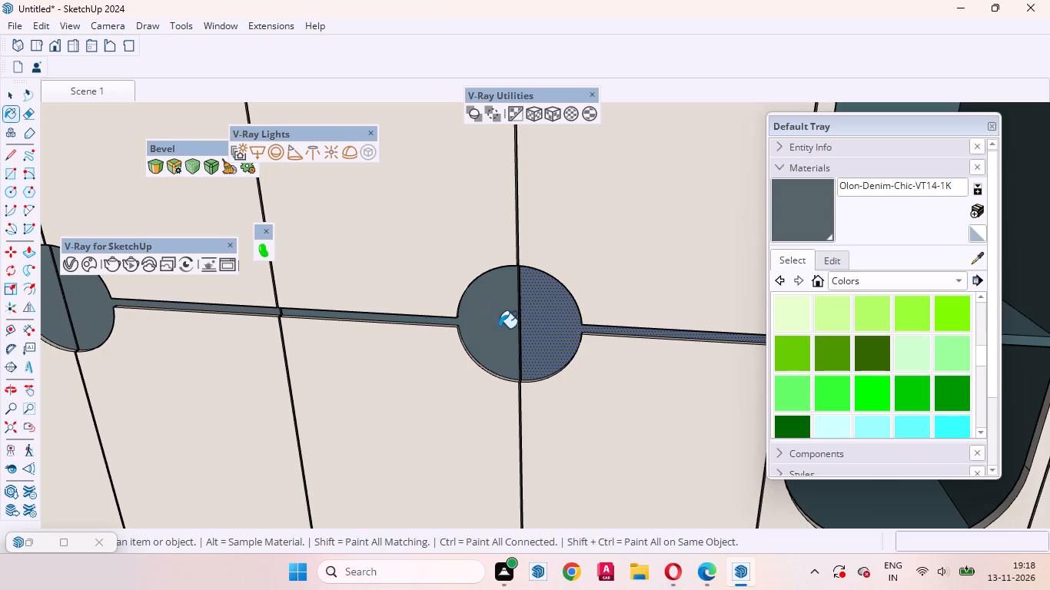
click(554, 334)
scroll(438, 375, down, 11)
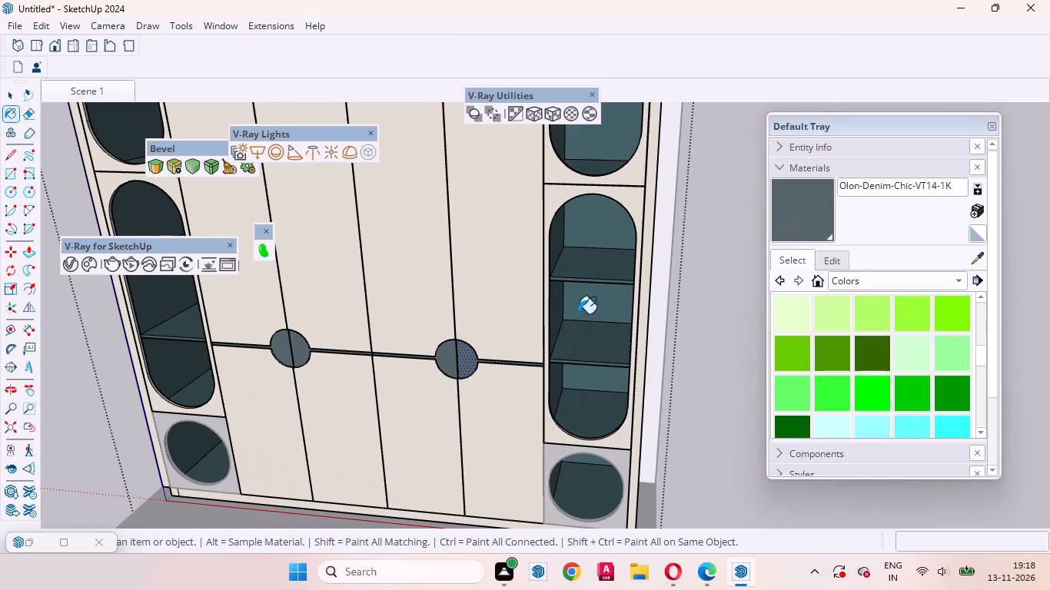
Paint the back, side walls and shelf surface of the right tall niche's middle compartment with Denim Chic VT14.
click(582, 313)
click(583, 338)
scroll(585, 343, up, 7)
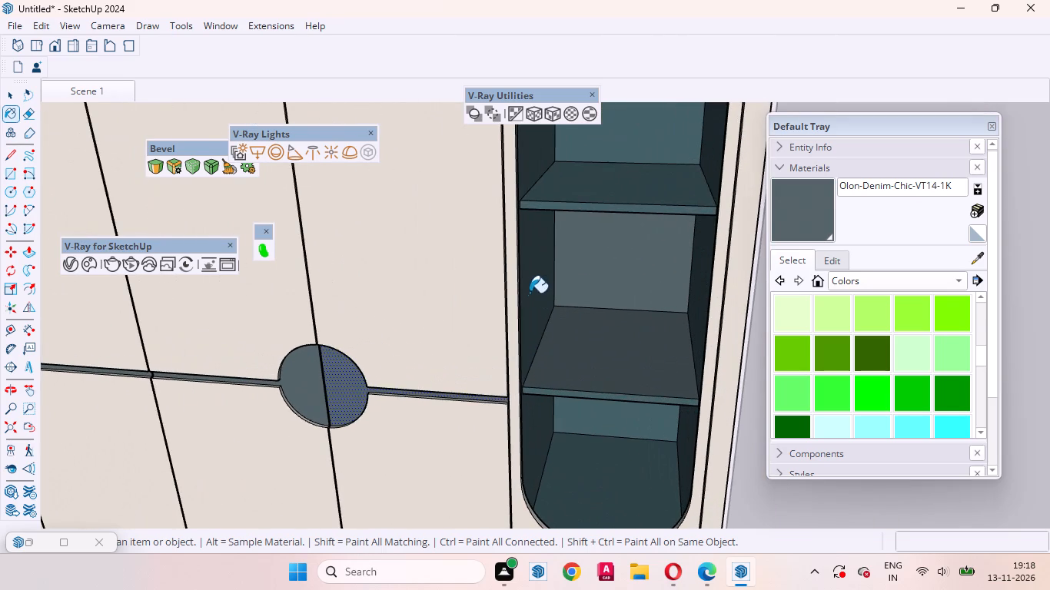
click(533, 285)
middle_drag(596, 321, 663, 251)
click(705, 238)
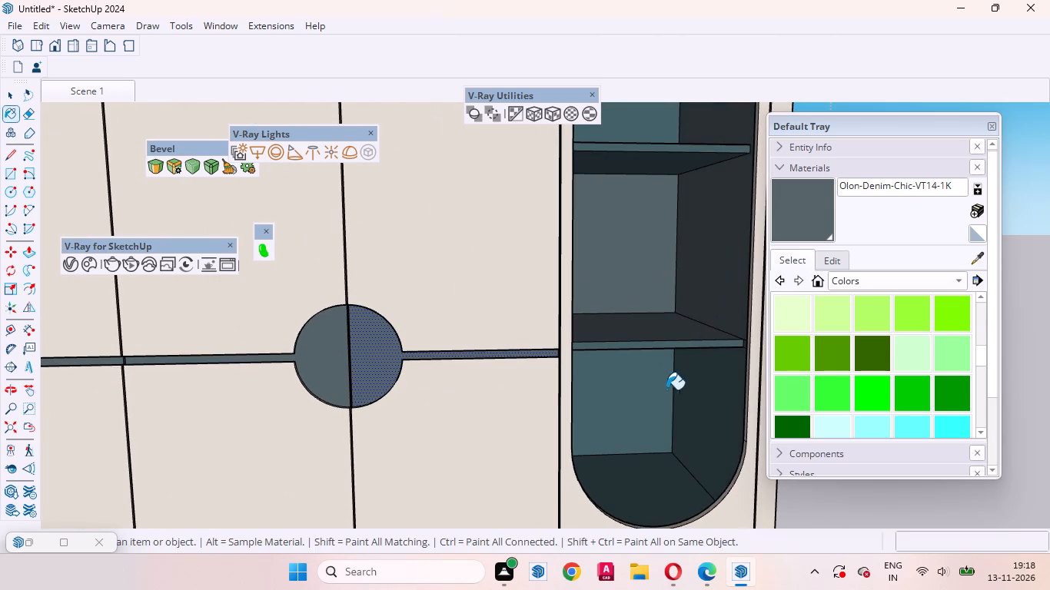
scroll(689, 419, up, 4)
scroll(542, 433, down, 8)
middle_drag(600, 383, 669, 361)
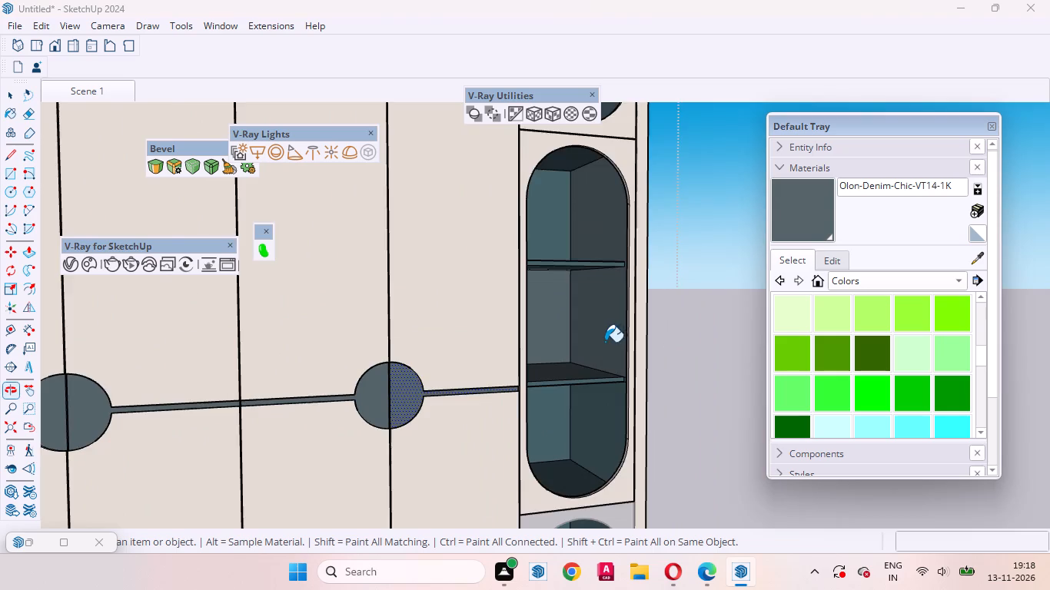
scroll(605, 342, up, 5)
click(611, 476)
click(563, 386)
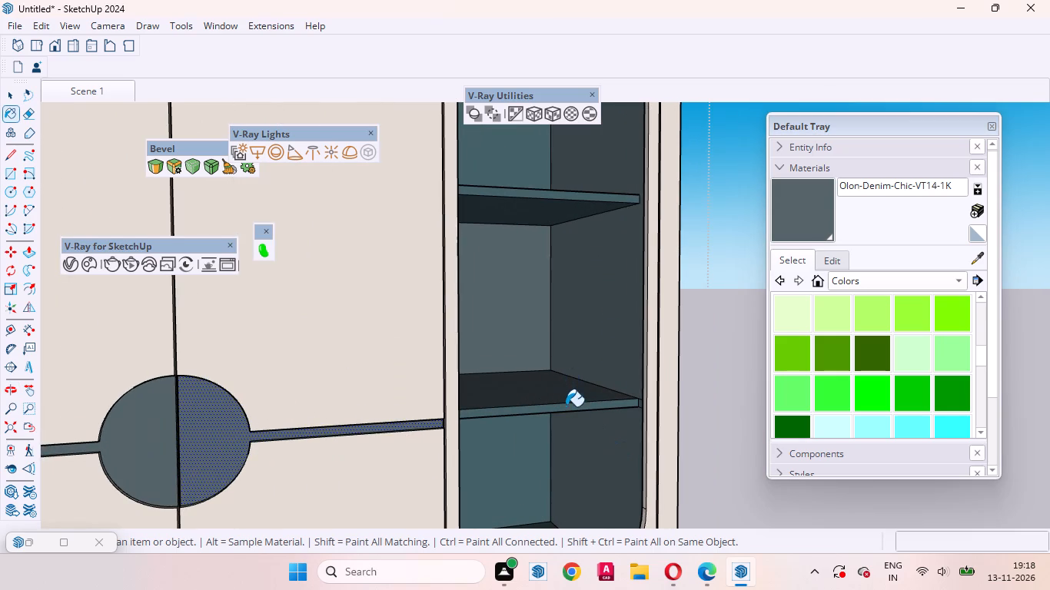
middle_drag(558, 436, 497, 510)
click(473, 318)
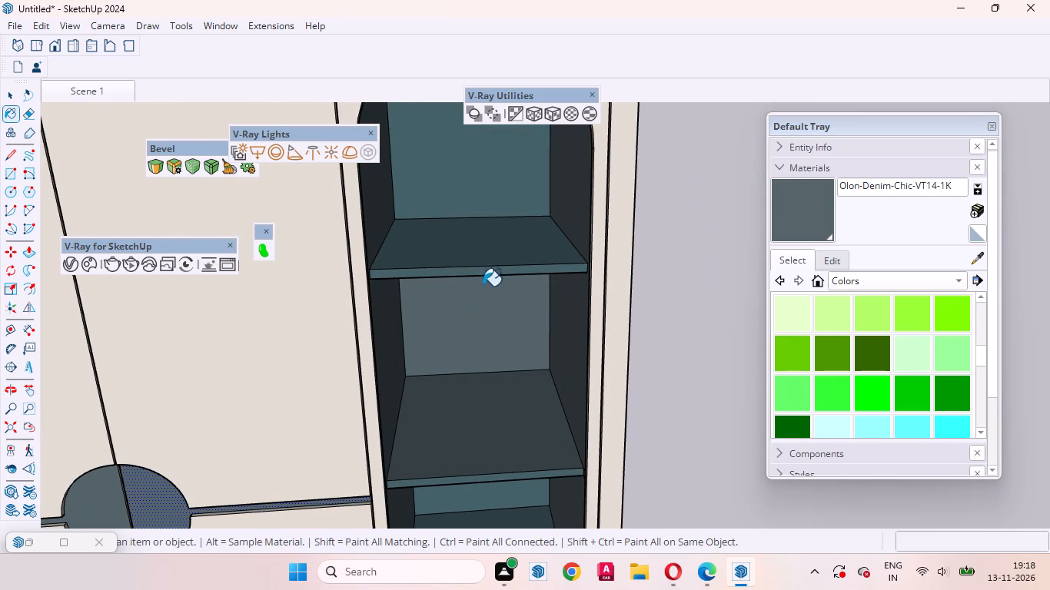
Paint the right tall niche's lower shelf edge and underside and its lower compartment faces with Denim Chic VT14.
middle_drag(464, 385, 346, 299)
scroll(368, 399, up, 2)
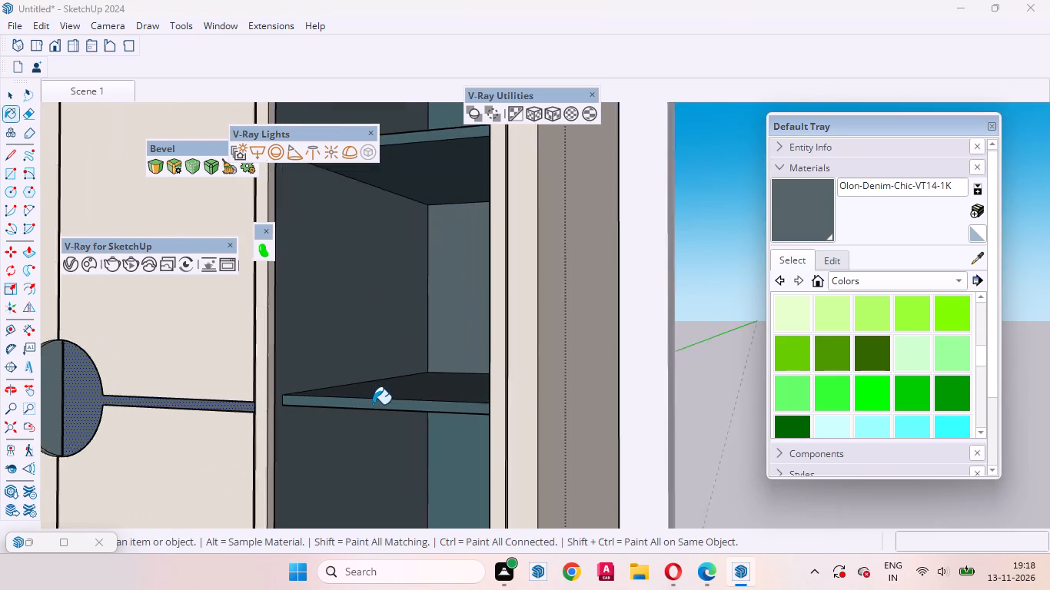
scroll(373, 404, up, 2)
click(373, 404)
middle_drag(410, 443, 457, 360)
click(470, 346)
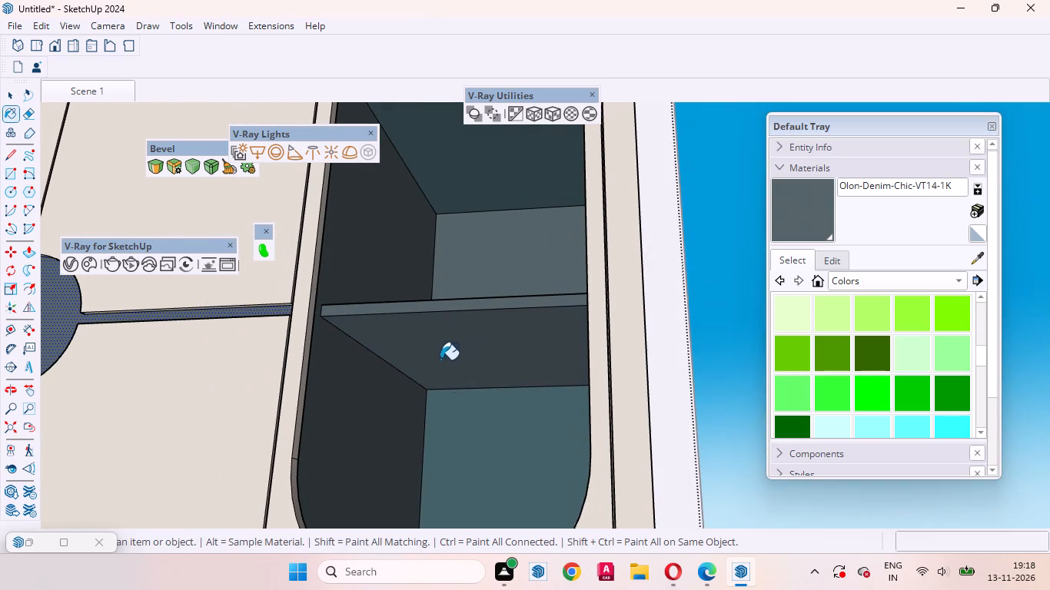
click(477, 443)
scroll(400, 312, up, 5)
click(404, 303)
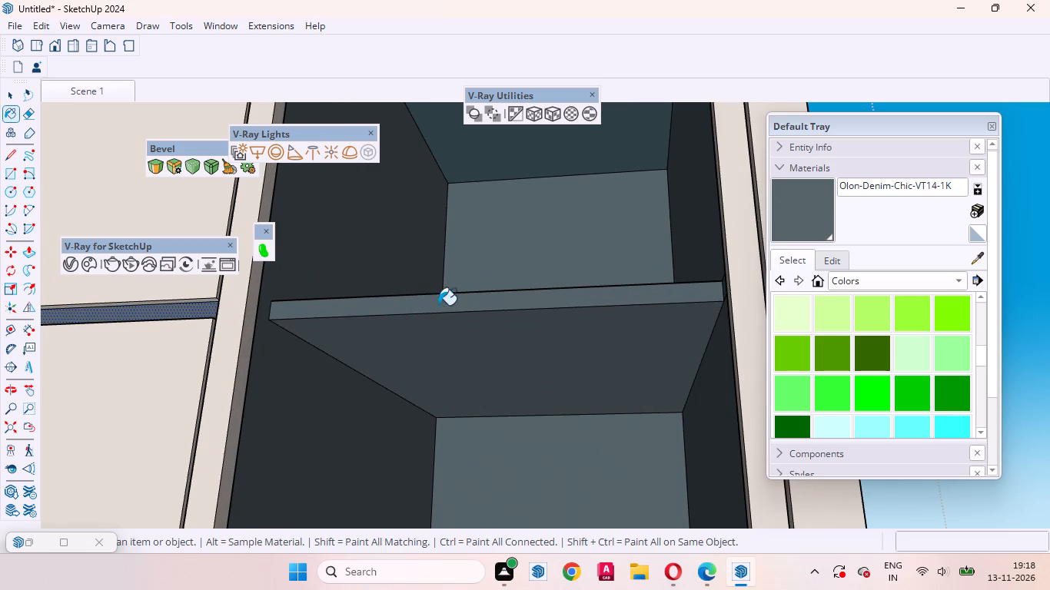
middle_drag(434, 354, 359, 416)
click(371, 411)
click(394, 273)
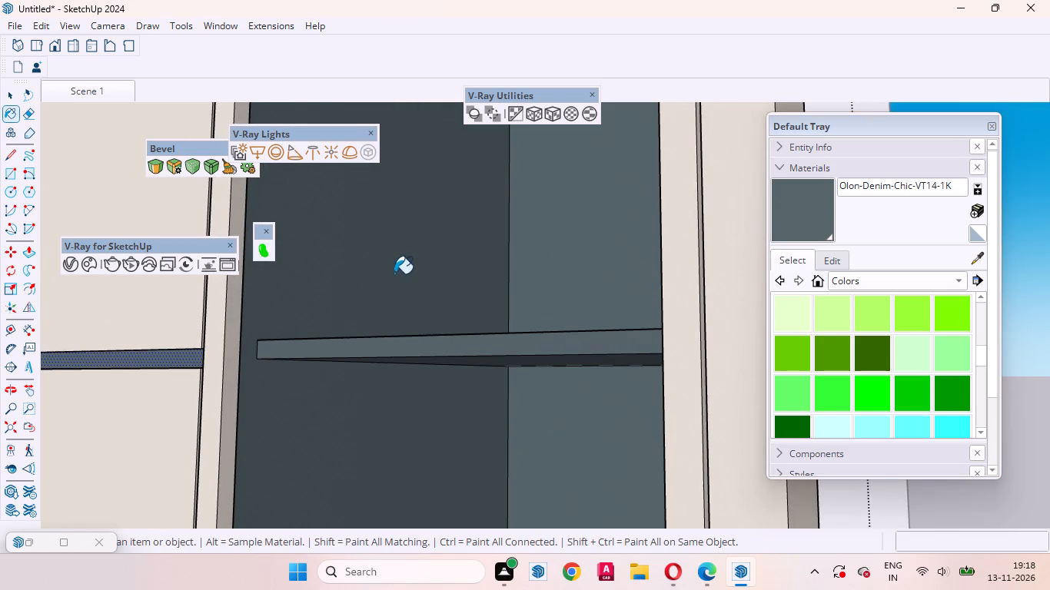
scroll(600, 412, down, 7)
click(572, 300)
Paint the underside, front edge and top of the right tall niche's upper shelf with Denim Chic VT14.
middle_drag(539, 380, 657, 383)
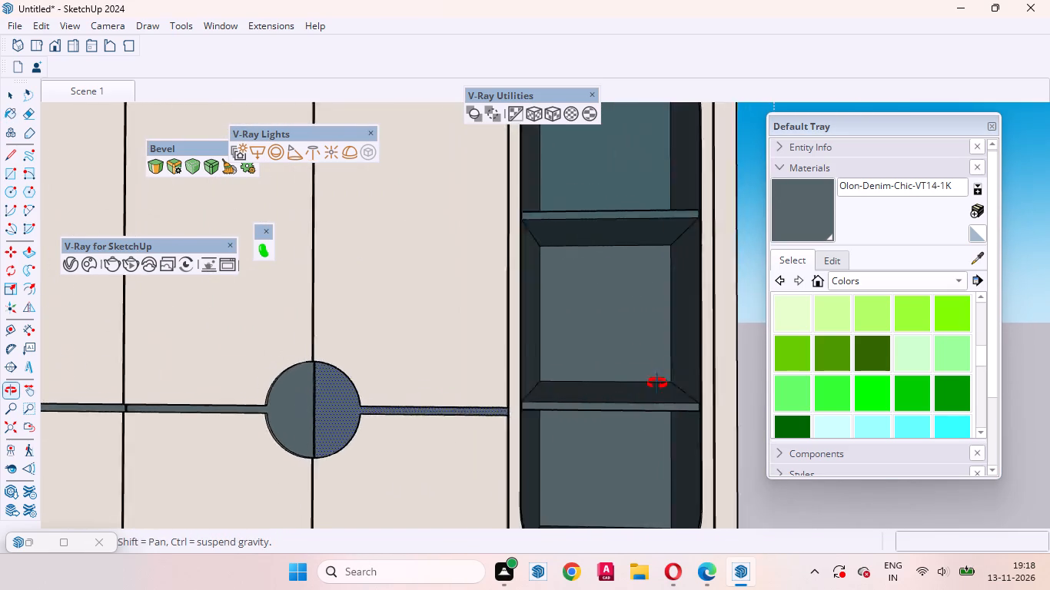
middle_drag(657, 383, 635, 289)
click(620, 212)
scroll(606, 181, up, 8)
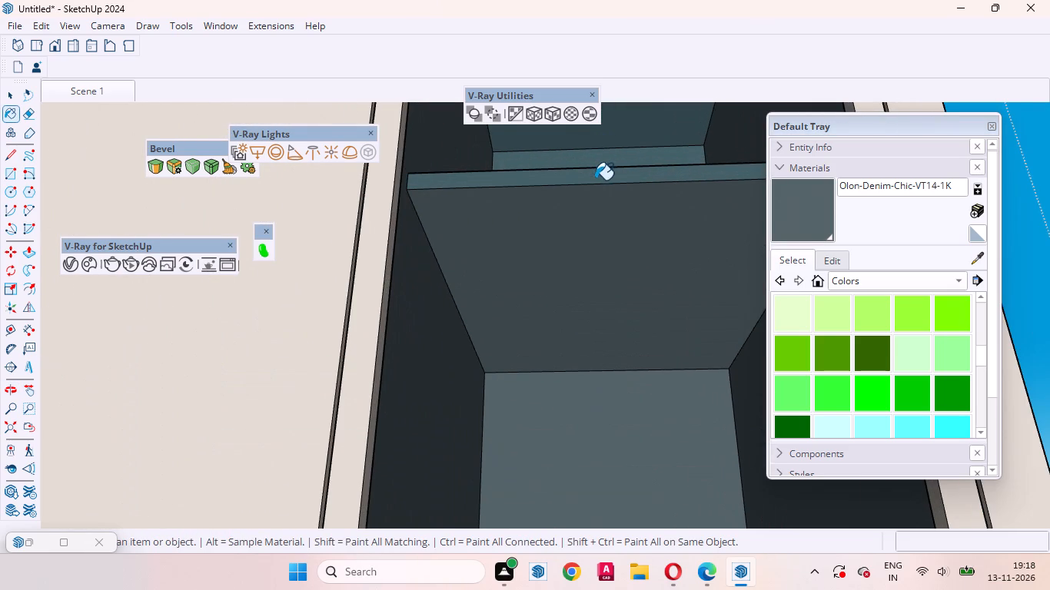
click(596, 177)
middle_drag(591, 230, 505, 486)
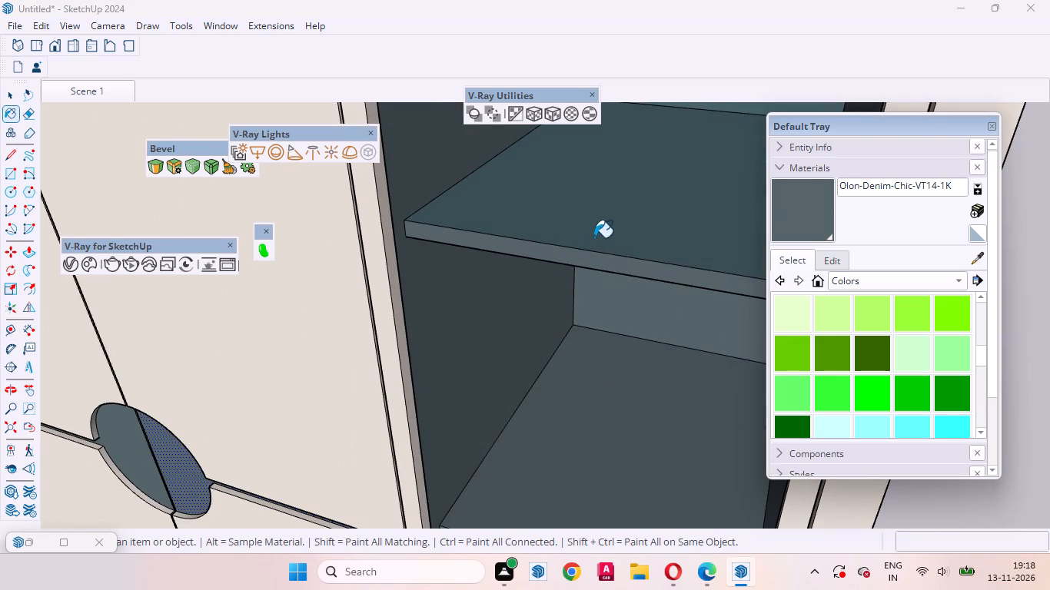
click(603, 227)
scroll(557, 391, down, 7)
Paint the remaining faces of the right tall niche's arched upper compartment with Denim Chic VT14, and return to the Scene 1 view.
middle_drag(540, 347, 487, 263)
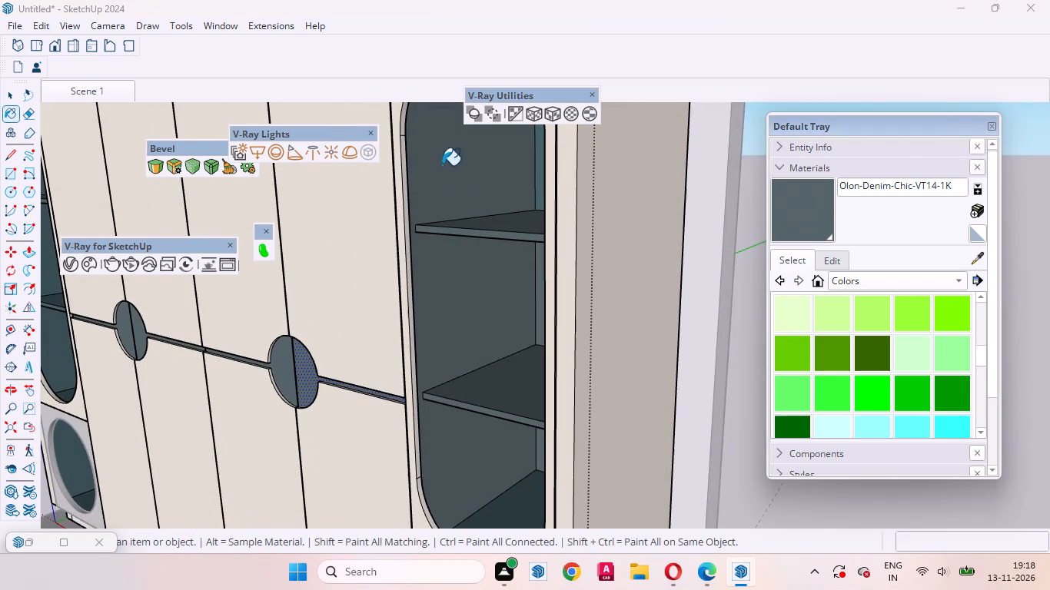
click(442, 165)
scroll(488, 352, down, 4)
middle_drag(480, 380, 556, 330)
click(605, 168)
scroll(531, 396, down, 8)
middle_drag(538, 352, 677, 340)
scroll(620, 293, up, 6)
middle_drag(599, 328, 574, 242)
scroll(573, 239, up, 1)
click(569, 228)
scroll(586, 243, up, 7)
middle_drag(572, 349, 565, 392)
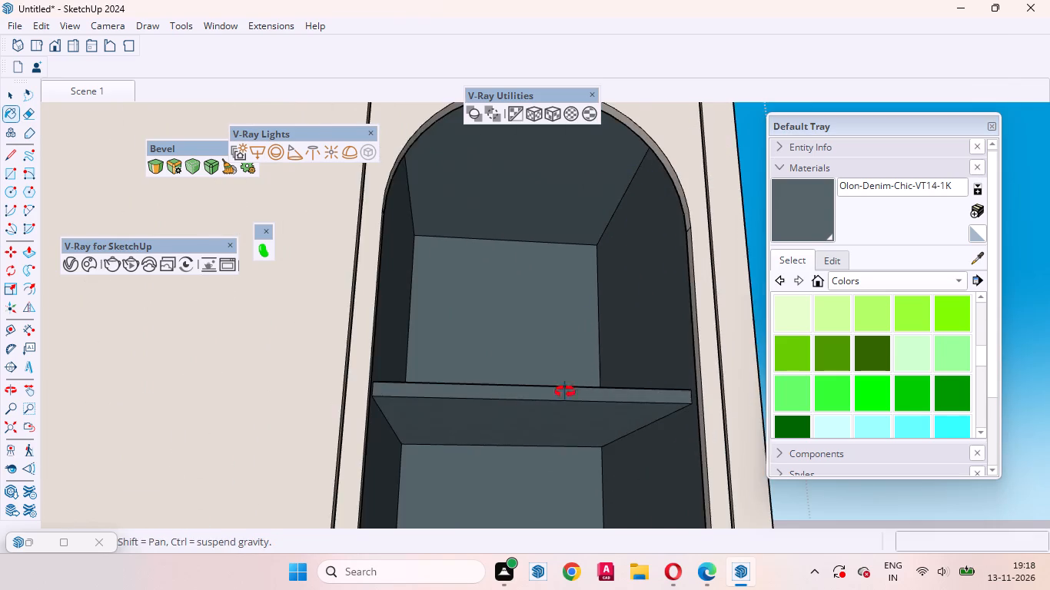
middle_drag(565, 392, 538, 480)
scroll(560, 382, down, 12)
scroll(527, 313, up, 3)
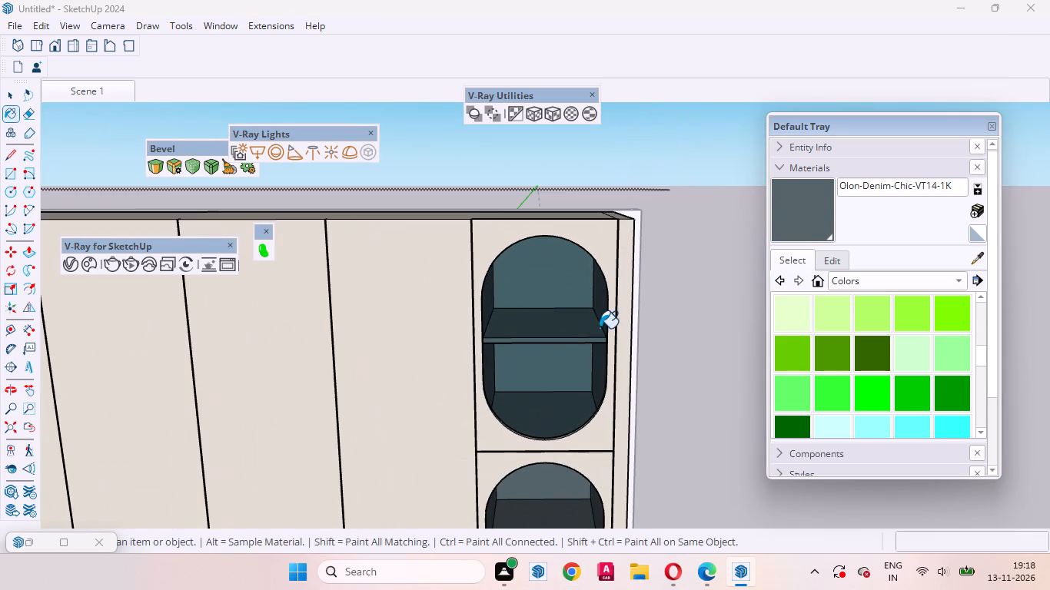
click(86, 94)
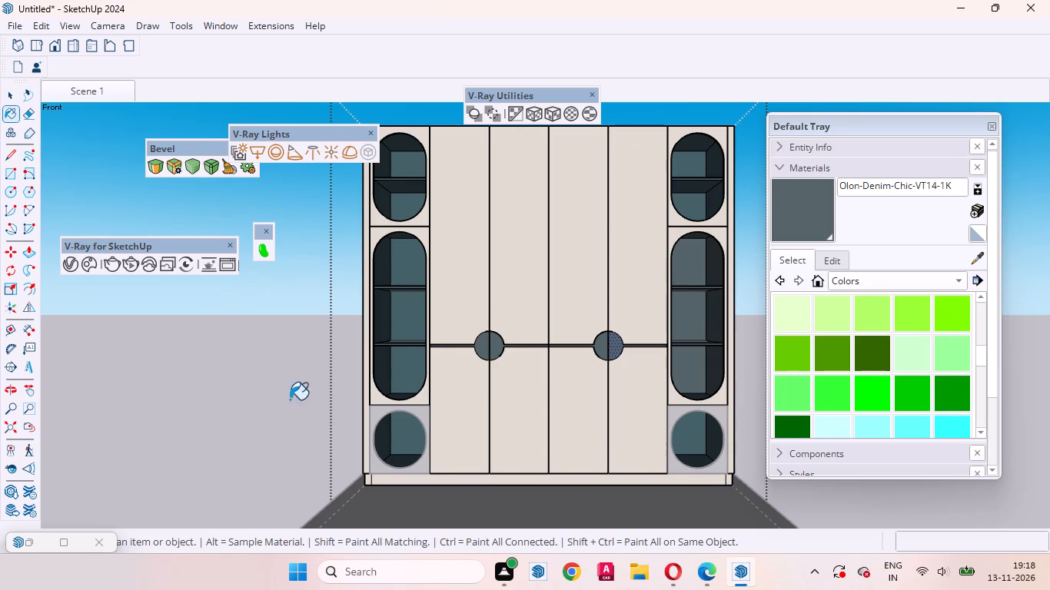
Examine the painted circular door recesses and their connecting grooves up close.
scroll(600, 364, up, 2)
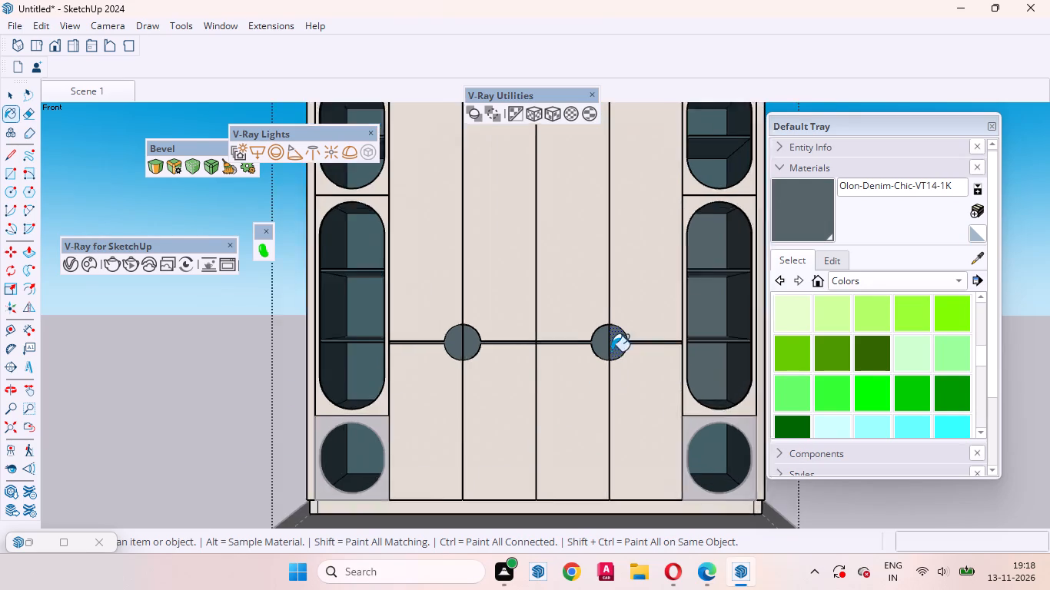
scroll(611, 351, up, 6)
middle_drag(633, 399, 722, 579)
scroll(139, 359, up, 11)
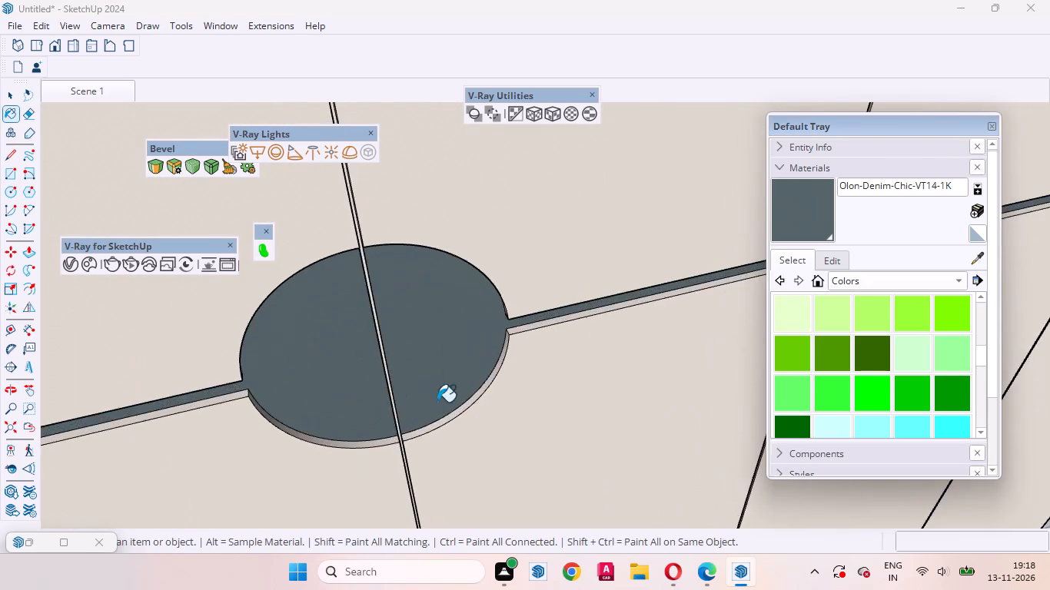
scroll(437, 402, up, 3)
middle_drag(386, 440, 240, 366)
scroll(527, 388, down, 4)
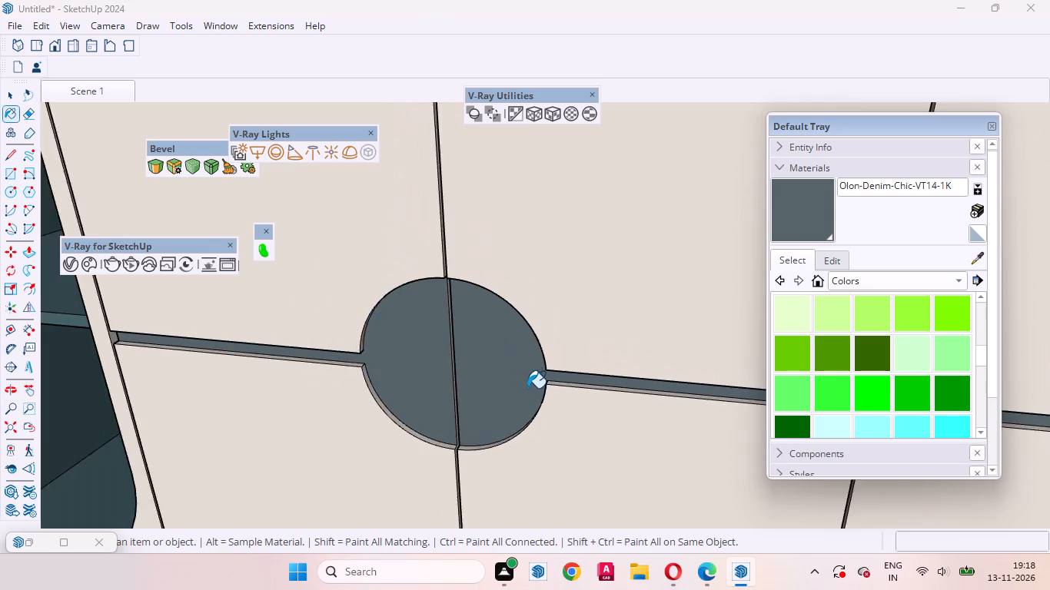
scroll(527, 388, down, 15)
Paint the left tall niche's middle compartment back, left walls, and lower shelf top and front edge with Denim Chic VT14.
scroll(367, 340, up, 4)
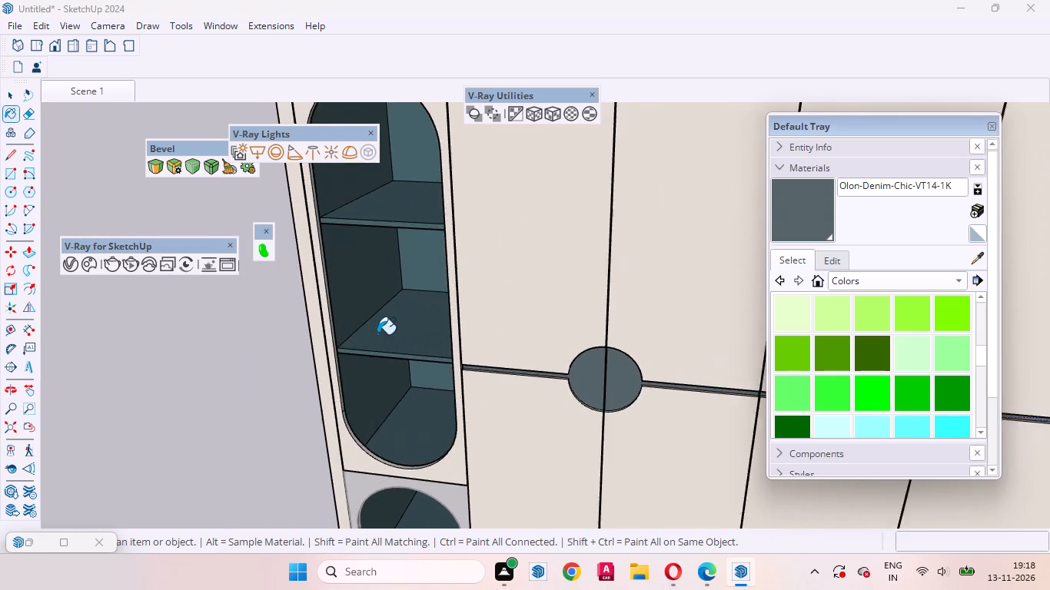
scroll(377, 334, up, 3)
click(408, 340)
scroll(435, 264, up, 4)
click(451, 218)
click(288, 286)
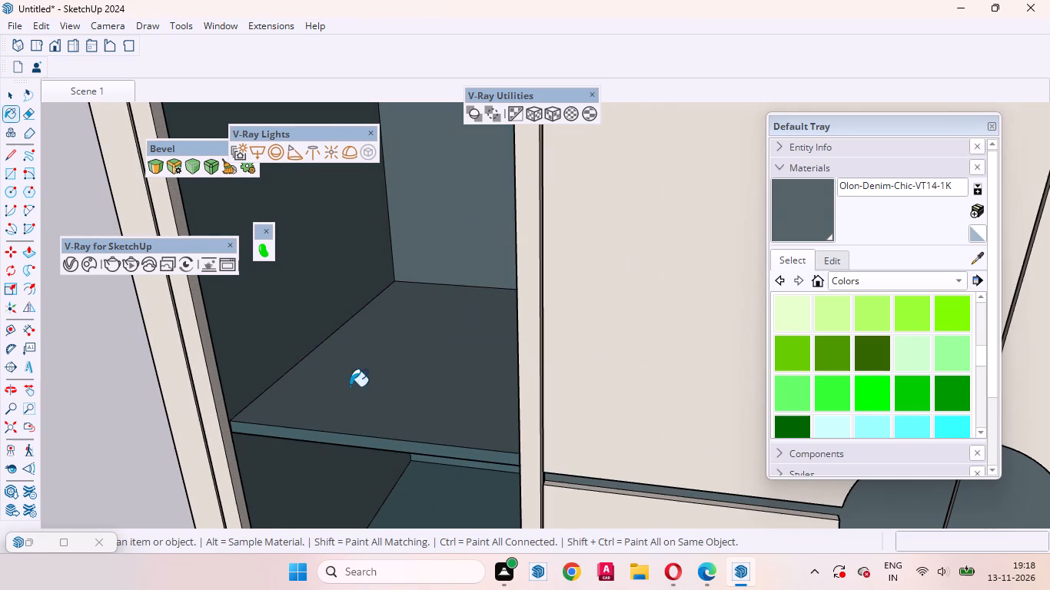
click(362, 442)
click(338, 494)
scroll(424, 273, down, 2)
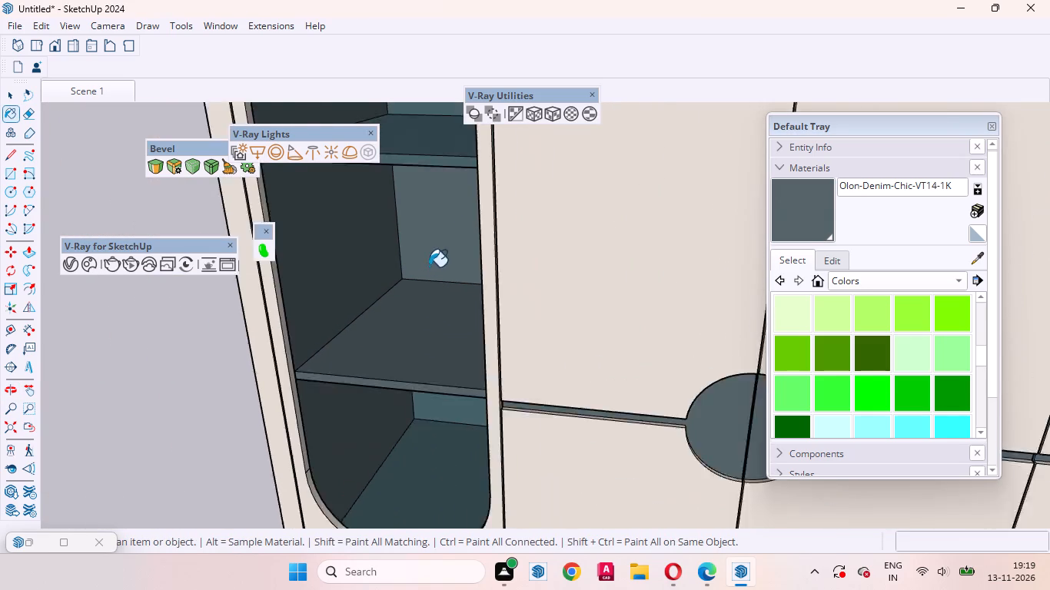
Paint the left tall niche's lower compartment, including the shelf underside, and the right side walls with Denim Chic VT14.
scroll(429, 267, down, 5)
click(420, 426)
middle_drag(427, 413, 487, 339)
click(472, 334)
middle_drag(506, 310, 533, 205)
click(473, 286)
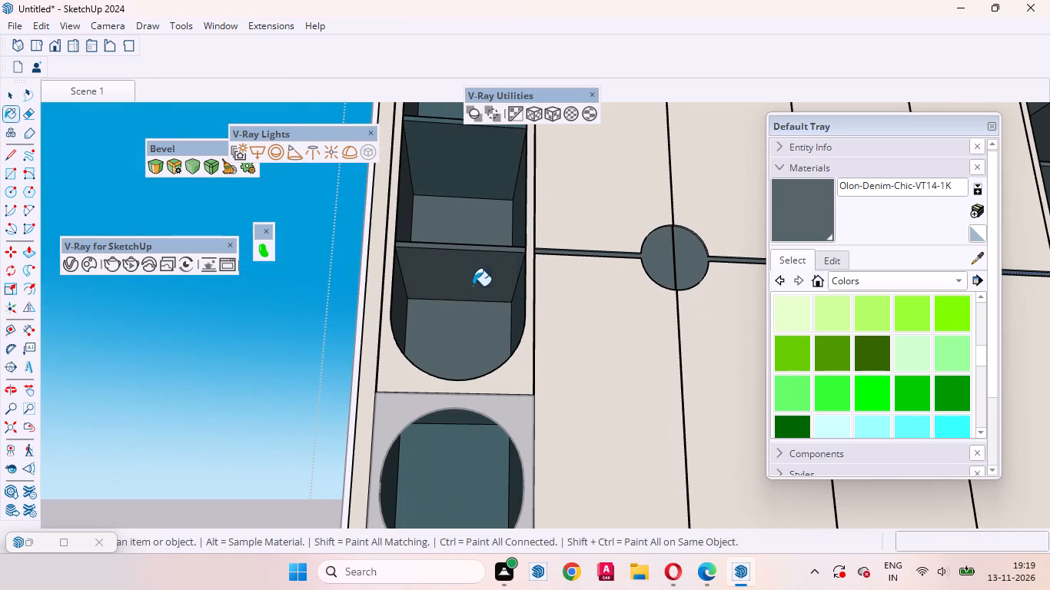
middle_drag(507, 313, 646, 510)
middle_drag(492, 312, 517, 397)
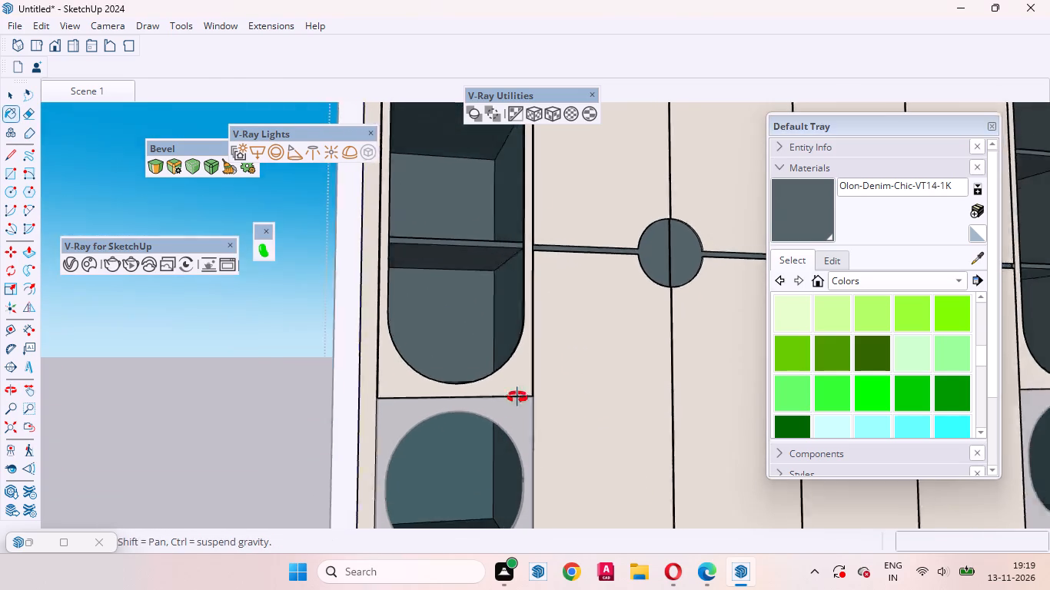
middle_drag(517, 397, 543, 445)
click(511, 320)
click(492, 193)
Paint the left tall niche's upper shelf edge and top and the upper compartment's right wall and back with Denim Chic VT14.
scroll(495, 438, down, 4)
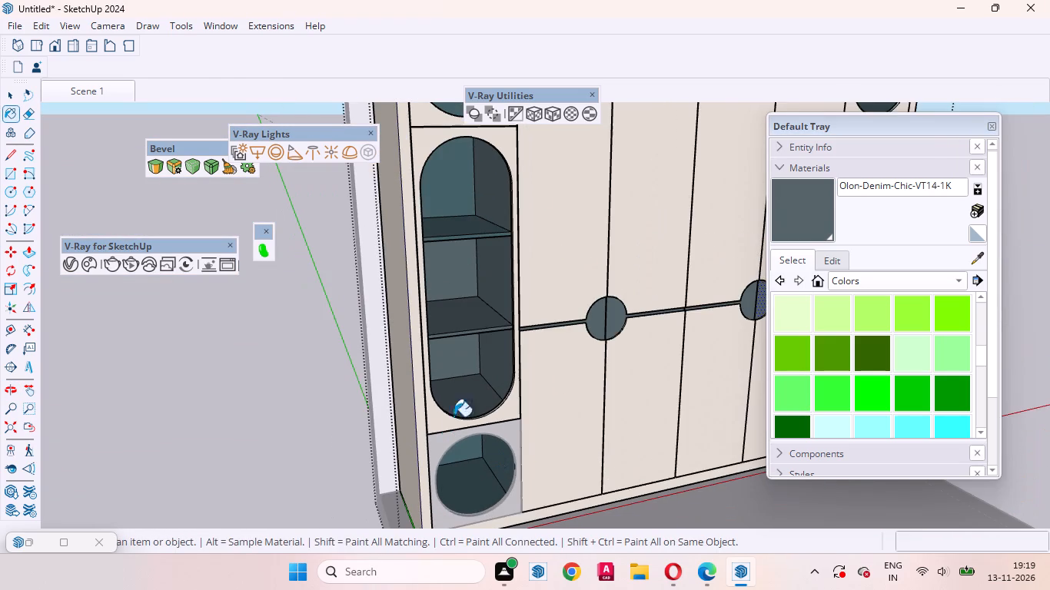
scroll(470, 176, up, 1)
click(494, 187)
scroll(465, 255, up, 8)
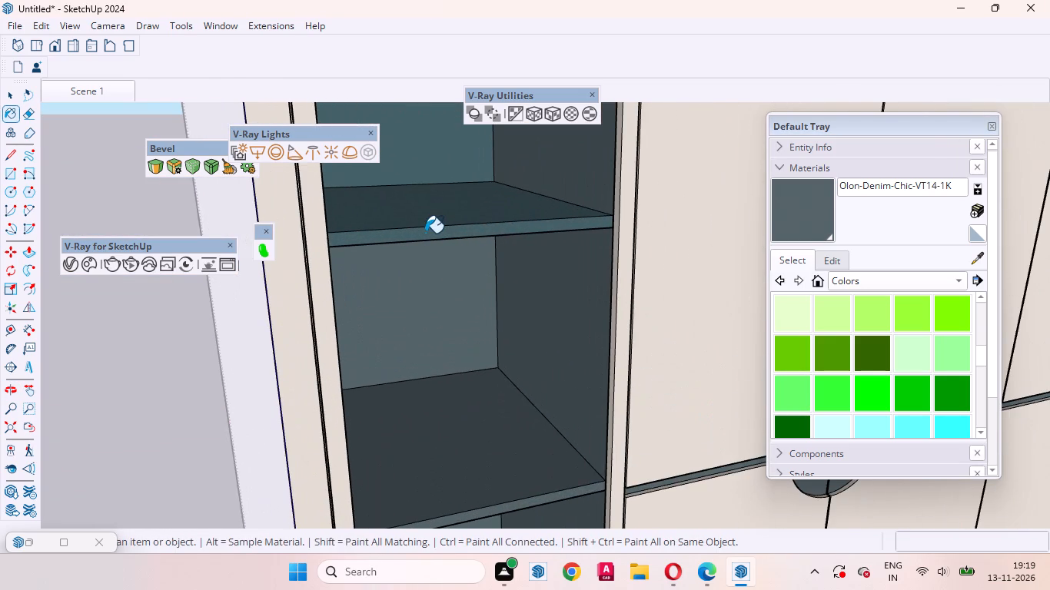
click(425, 233)
click(431, 209)
scroll(454, 260, down, 5)
click(449, 161)
middle_drag(449, 213, 345, 192)
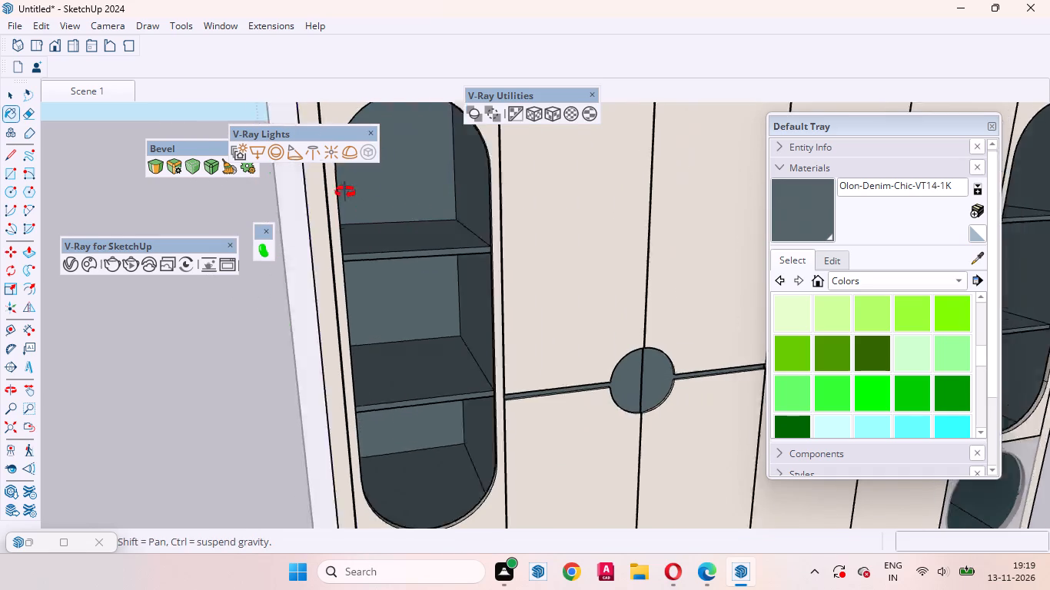
Paint the left tall niche's remaining upper faces, including the arched ceiling and the upper shelf's underside, with Denim Chic VT14.
middle_drag(345, 192, 344, 202)
scroll(568, 353, down, 8)
middle_drag(398, 340, 403, 172)
scroll(506, 319, up, 2)
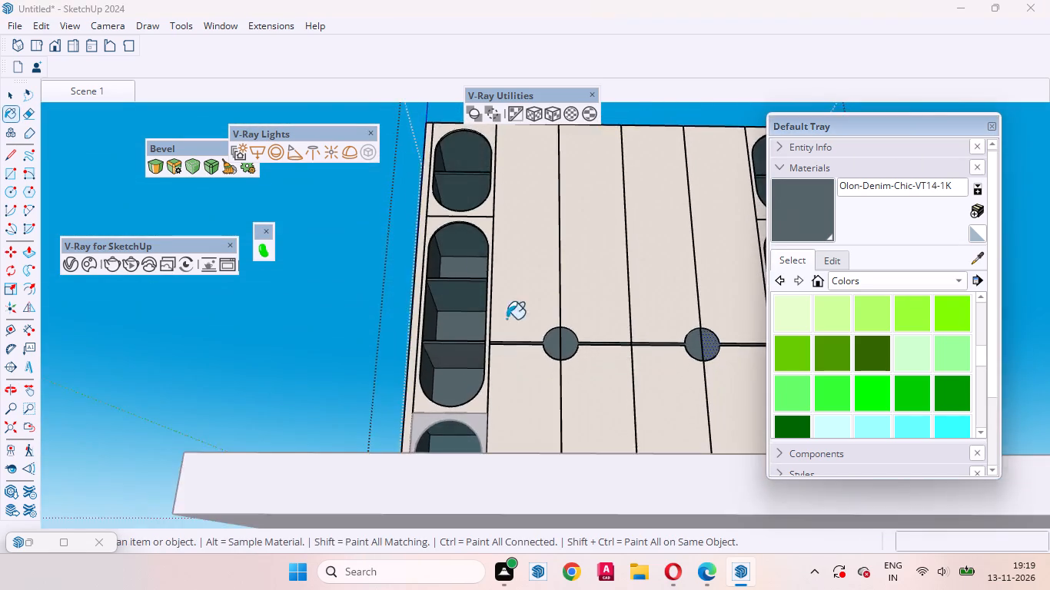
scroll(507, 319, up, 8)
click(447, 171)
click(420, 323)
scroll(464, 276, down, 2)
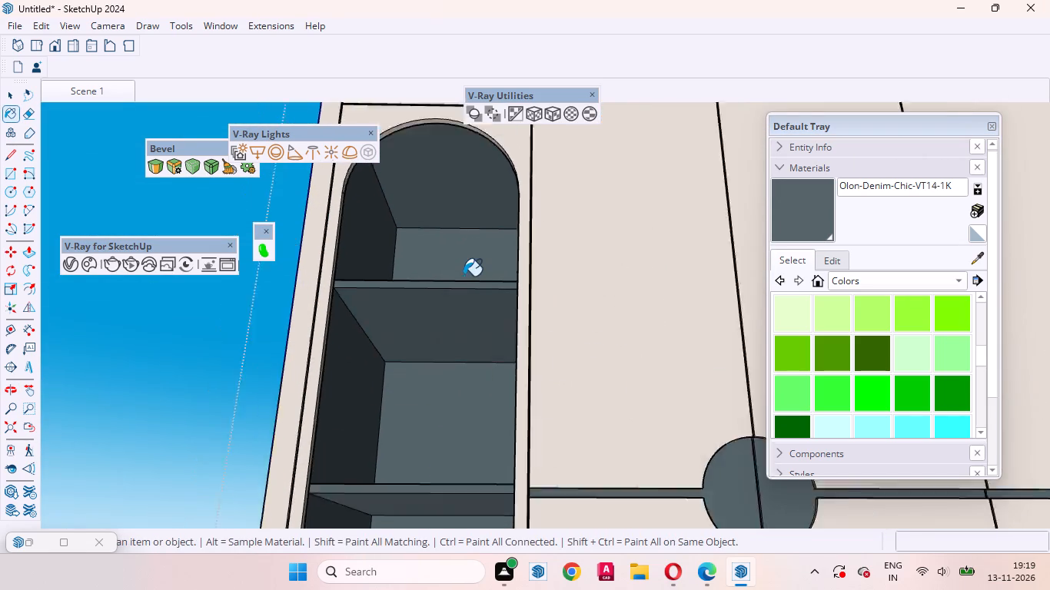
scroll(464, 276, down, 5)
scroll(429, 417, up, 7)
click(441, 366)
scroll(485, 406, down, 4)
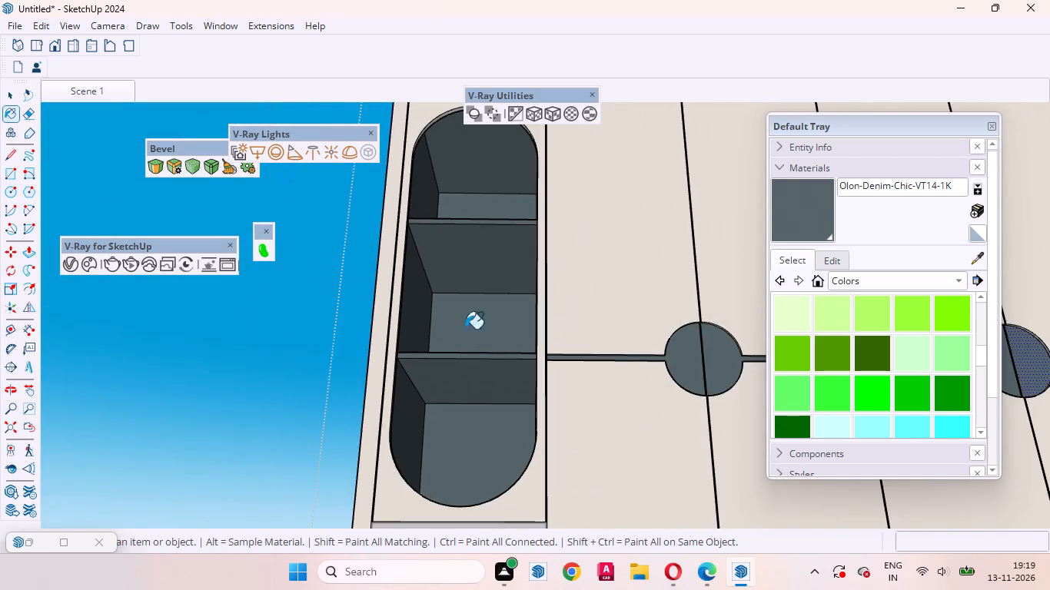
Paint the left tall niche's remaining middle-compartment faces with Denim Chic VT14.
scroll(460, 203, up, 4)
click(409, 192)
middle_drag(372, 232, 288, 245)
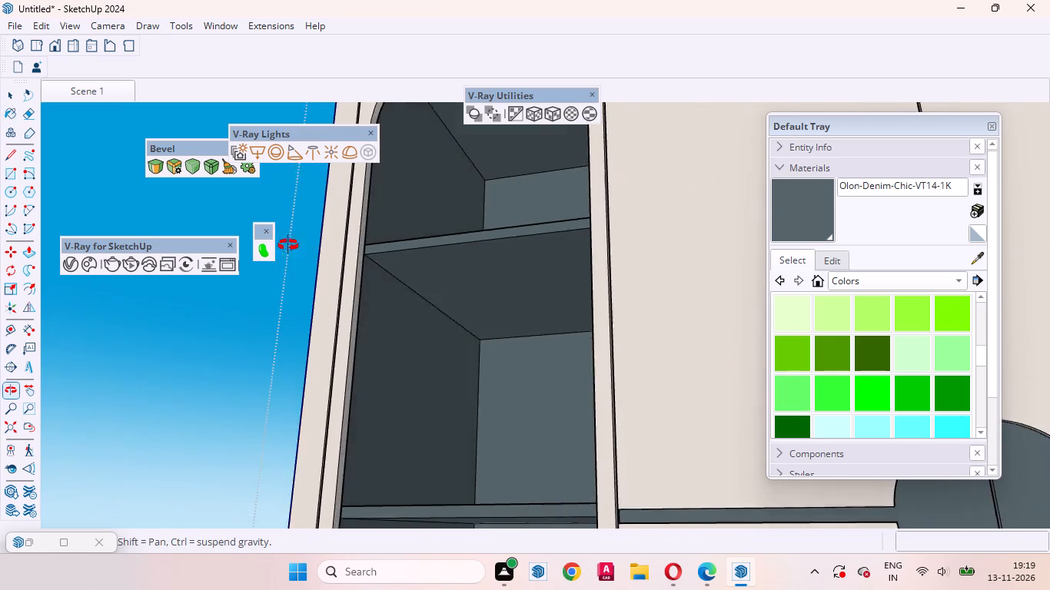
middle_drag(288, 245, 242, 367)
click(421, 352)
Paint the bottom-left circular niche's back, side walls, ceiling and floor with Denim Chic VT14.
scroll(450, 327, down, 8)
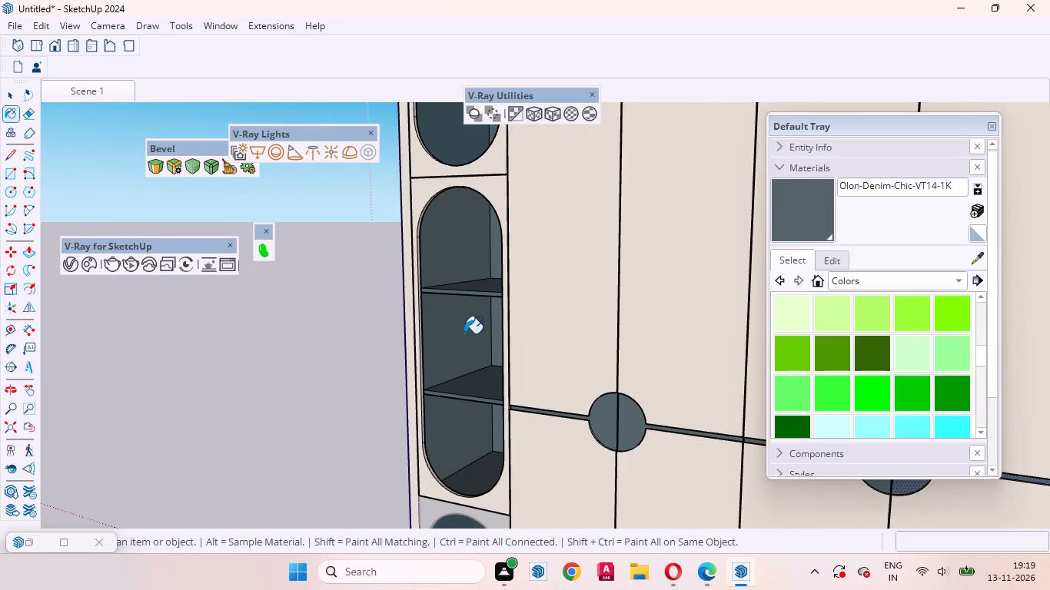
scroll(550, 257, down, 8)
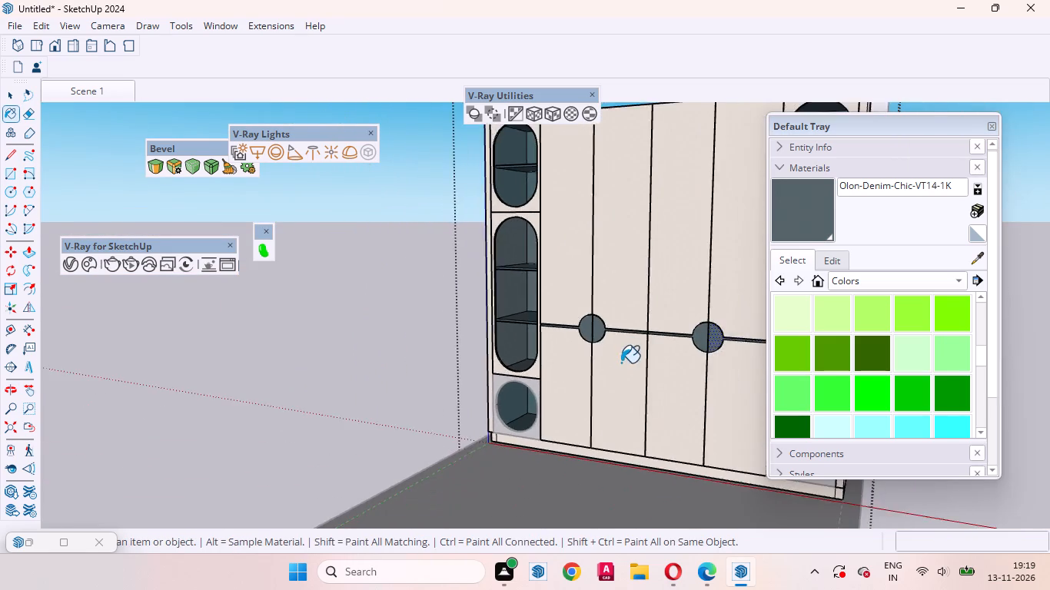
scroll(621, 363, up, 8)
scroll(620, 288, down, 4)
middle_drag(395, 410, 507, 313)
scroll(473, 416, up, 3)
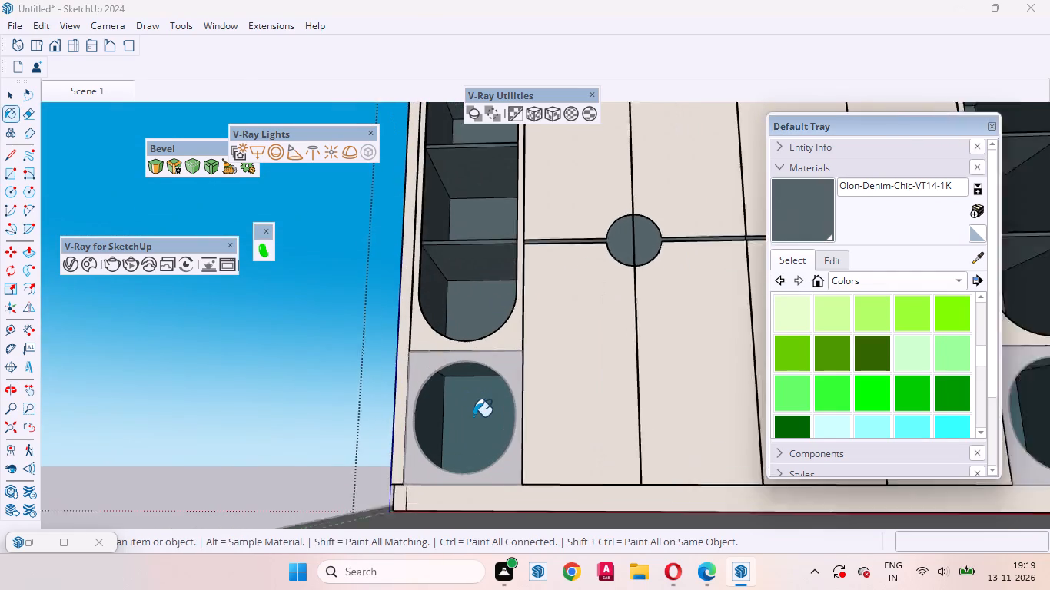
click(483, 420)
middle_drag(457, 444, 523, 449)
scroll(490, 399, up, 6)
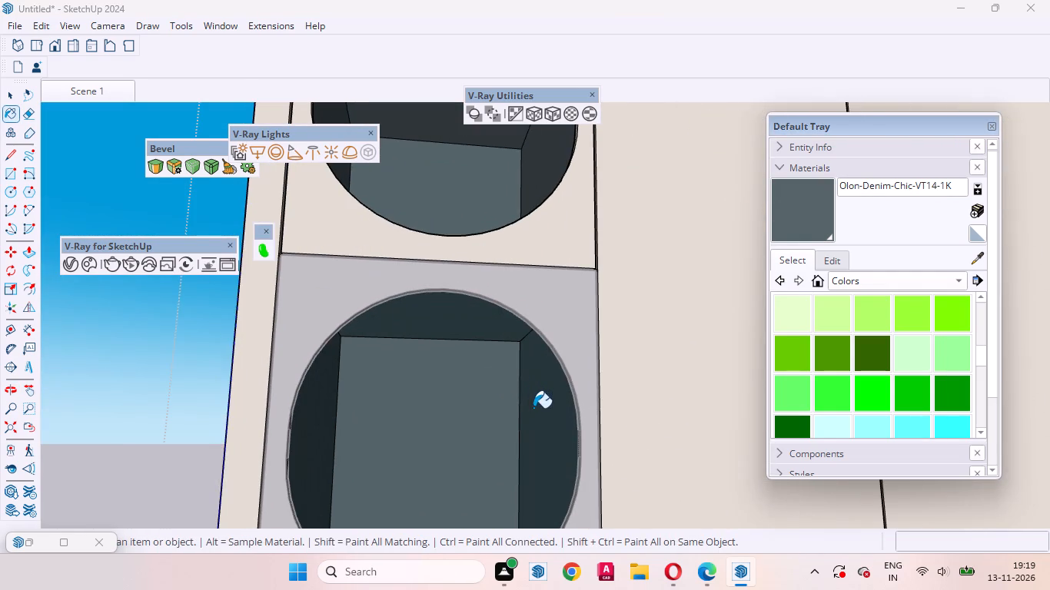
click(533, 408)
middle_drag(483, 387, 464, 370)
scroll(447, 350, up, 4)
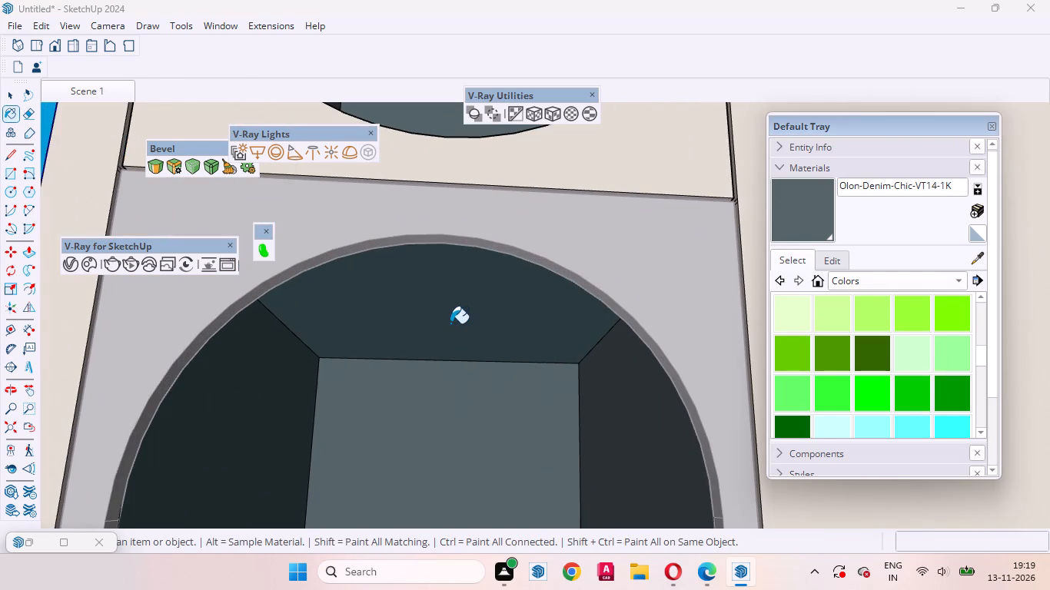
click(451, 321)
scroll(386, 383, down, 3)
click(301, 431)
middle_drag(377, 333, 368, 481)
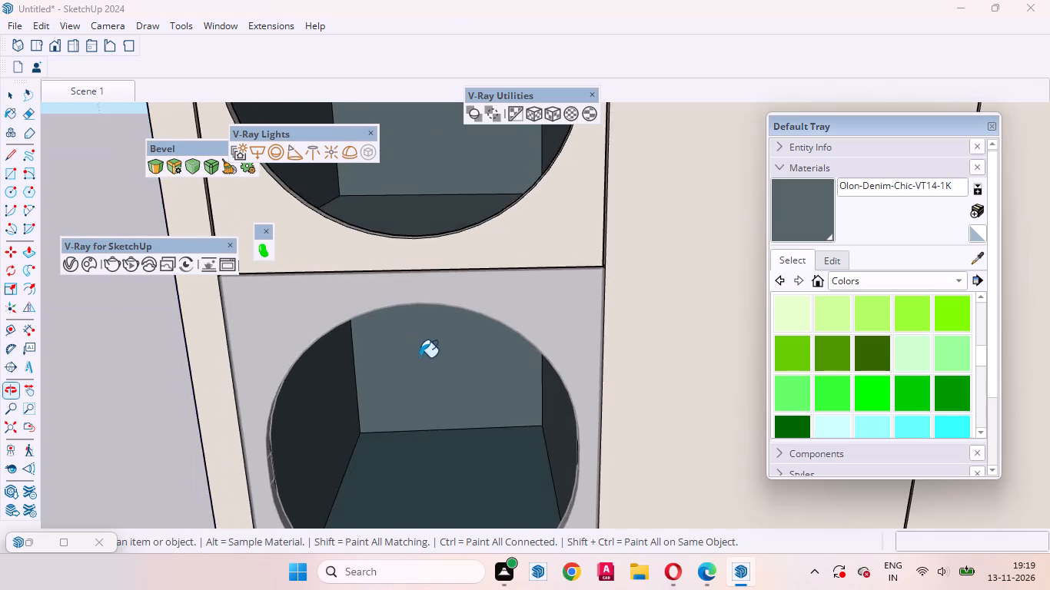
scroll(420, 351, down, 4)
click(436, 462)
Paint the upper-left niche's backs, right walls, and shelf top and front edge with Denim Chic VT14.
middle_drag(441, 458, 487, 446)
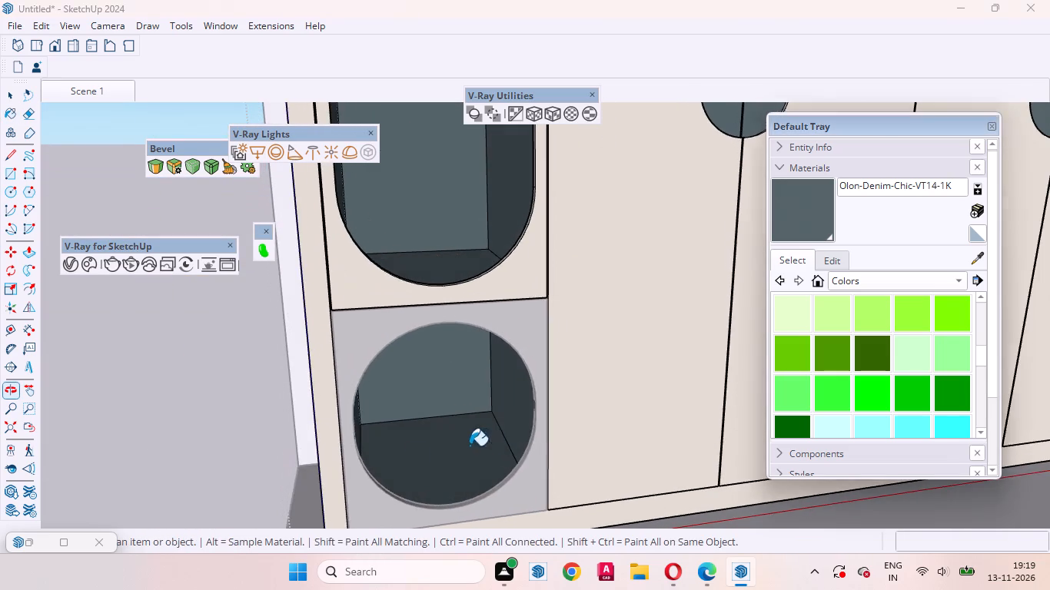
scroll(405, 476, down, 14)
scroll(384, 193, up, 4)
click(382, 197)
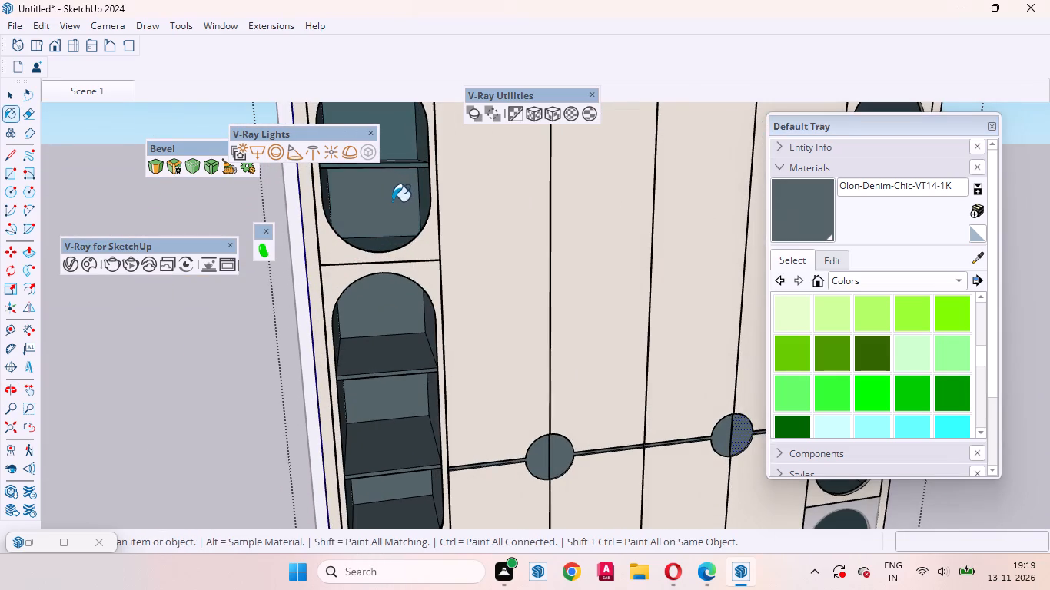
middle_drag(394, 203, 469, 223)
click(483, 219)
click(467, 165)
click(413, 164)
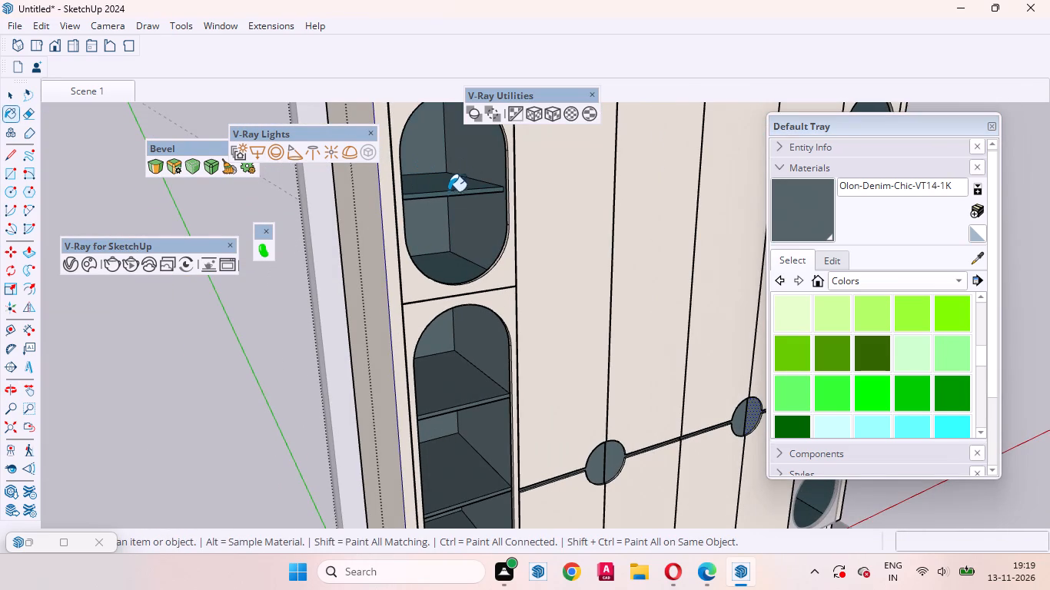
click(447, 195)
click(449, 184)
scroll(454, 211, up, 5)
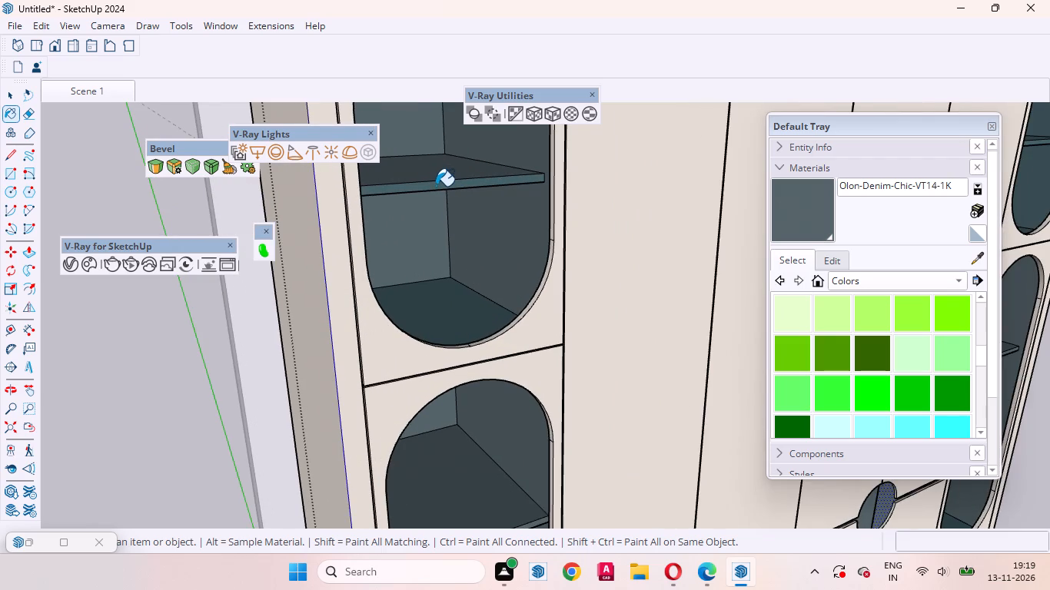
click(437, 186)
Paint the upper-left niche's shelf underside, left walls and arched ceiling with Denim Chic VT14.
scroll(453, 194, up, 1)
middle_drag(453, 194, 380, 151)
click(424, 146)
scroll(443, 164, up, 3)
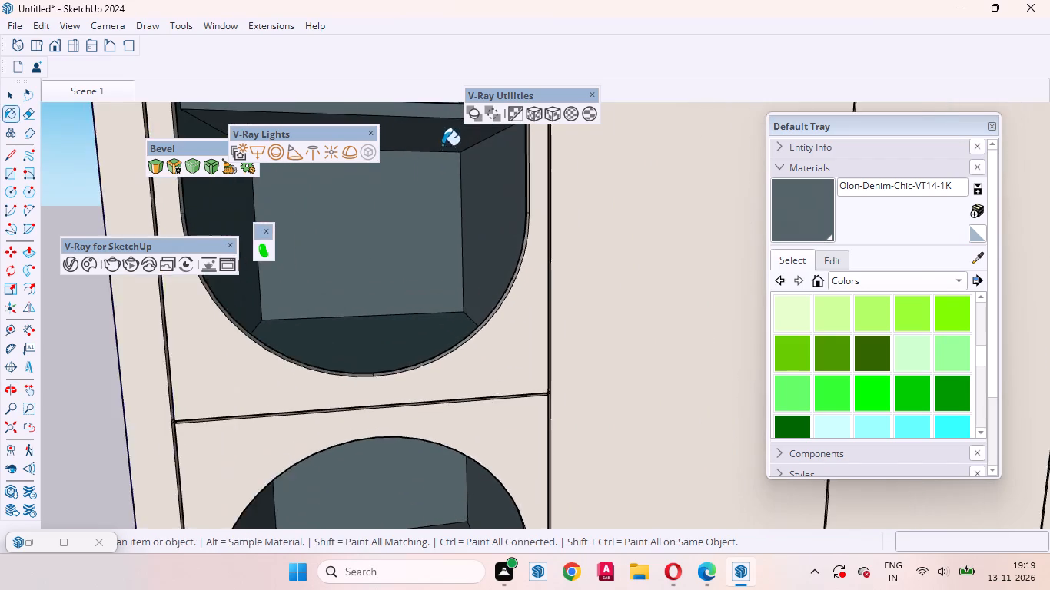
middle_drag(450, 227, 438, 240)
scroll(435, 224, up, 1)
scroll(454, 406, down, 8)
scroll(309, 55, up, 6)
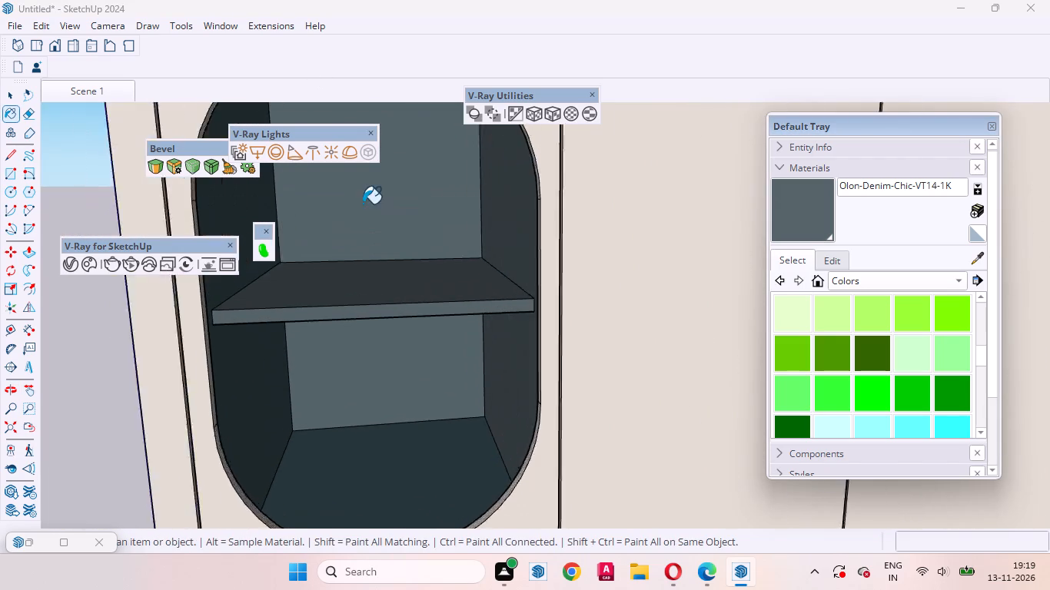
scroll(363, 204, up, 5)
click(181, 486)
click(88, 301)
scroll(480, 290, down, 2)
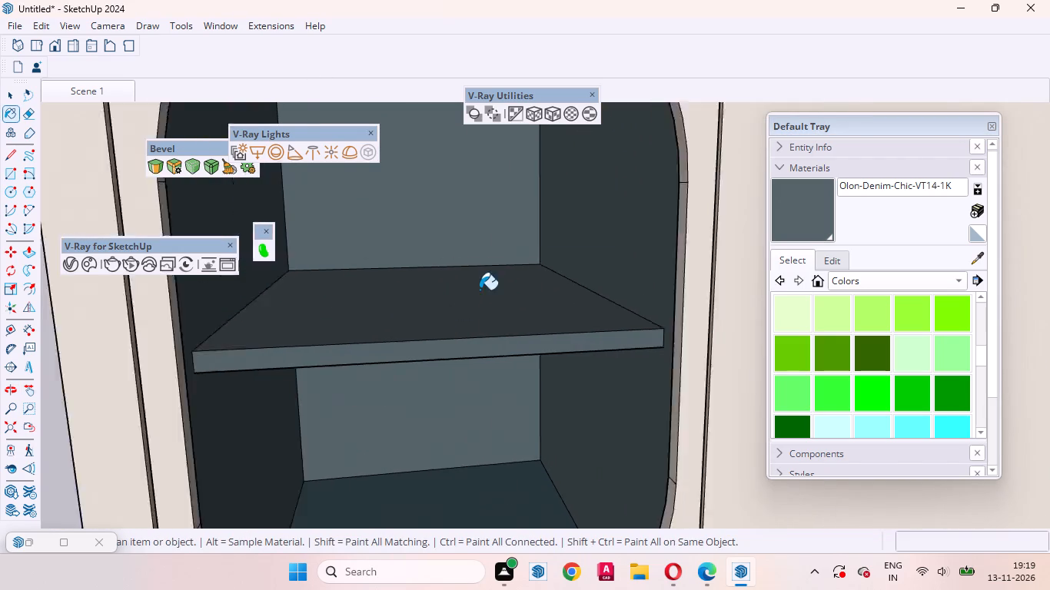
scroll(480, 290, down, 8)
middle_drag(461, 350, 340, 319)
middle_drag(414, 281, 432, 198)
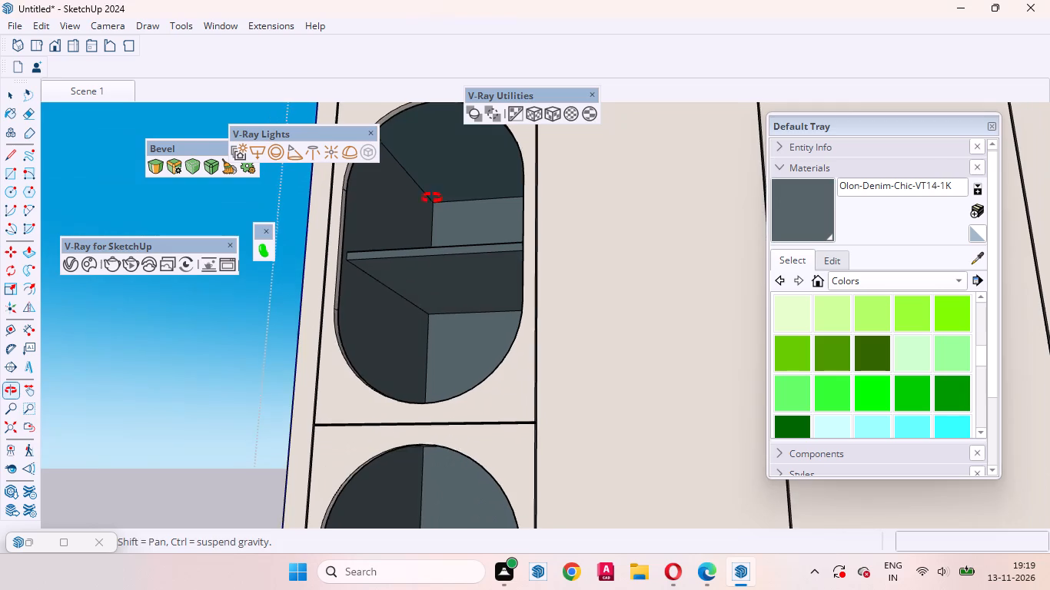
middle_drag(432, 198, 432, 197)
click(454, 144)
scroll(440, 240, up, 2)
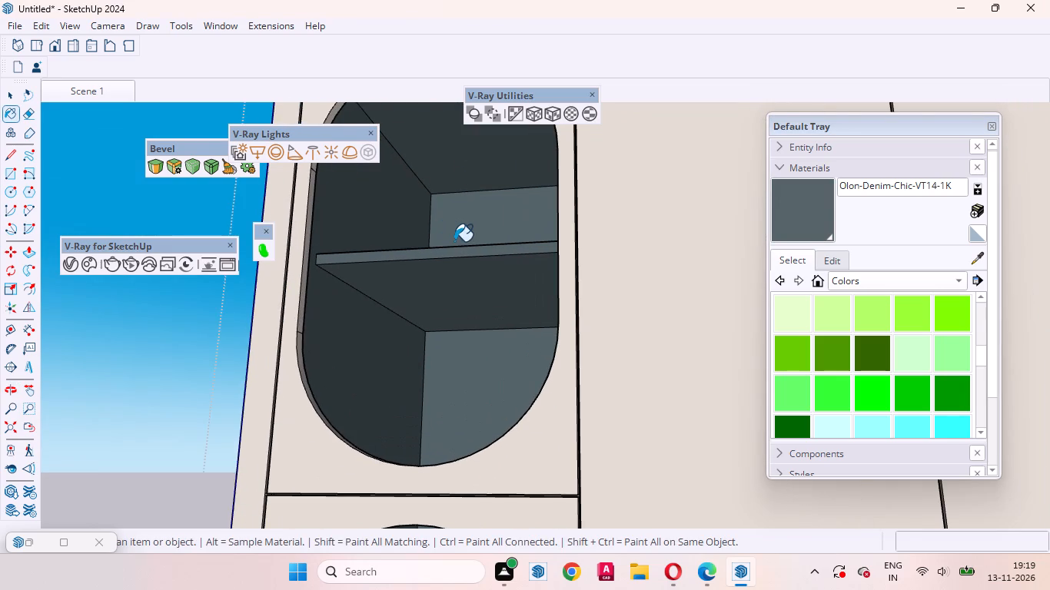
scroll(360, 285, up, 7)
click(424, 237)
Paint the upper-right niche's backs, left walls, arched ceiling, and shelf edge and underside with Denim Chic VT14.
scroll(284, 317, down, 20)
scroll(284, 317, down, 8)
scroll(549, 345, up, 2)
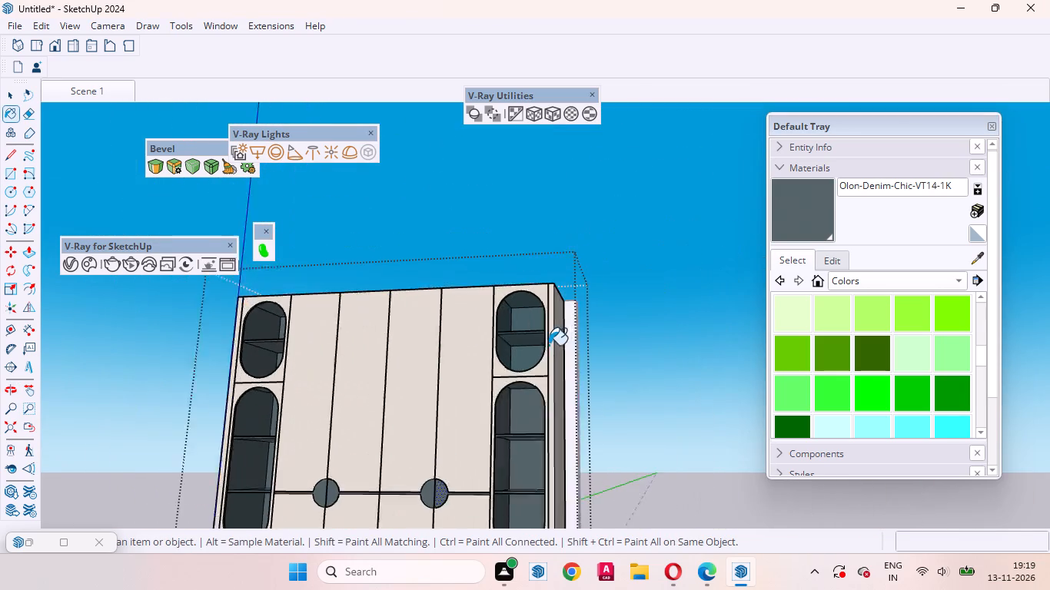
scroll(549, 345, up, 15)
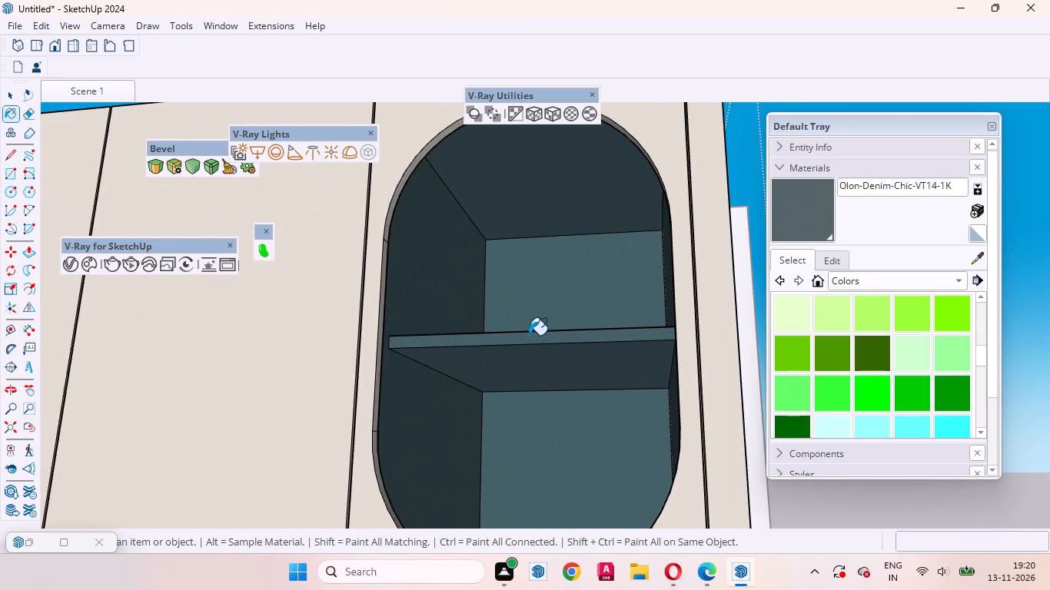
scroll(529, 335, up, 1)
click(551, 292)
click(462, 269)
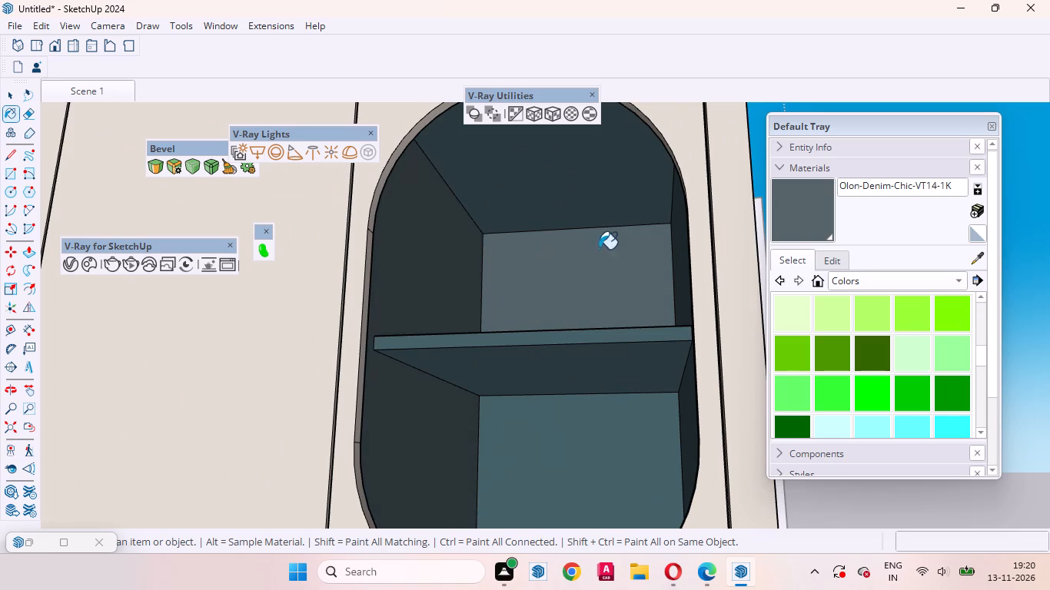
click(594, 181)
click(583, 332)
click(590, 386)
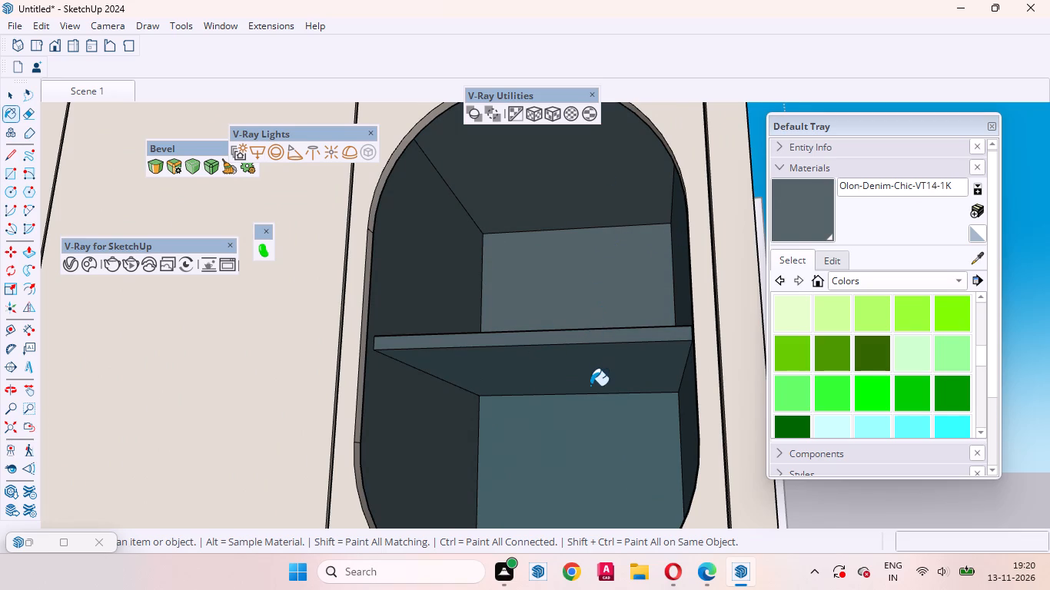
click(565, 442)
click(450, 442)
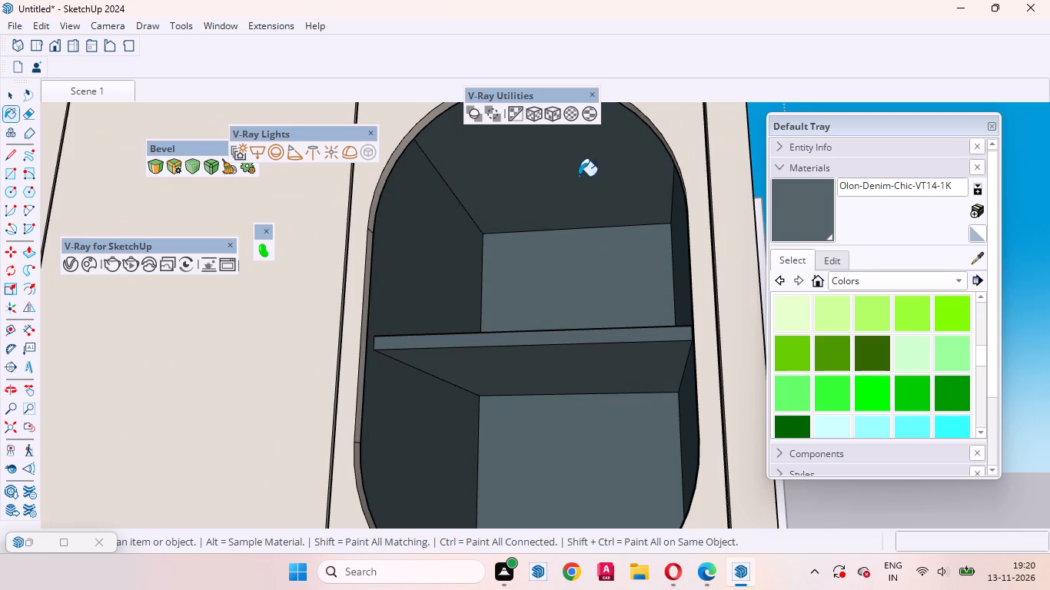
click(579, 176)
Paint the upper-right niche's right walls and remaining inner faces with Denim Chic VT14.
middle_drag(564, 336, 575, 457)
click(573, 454)
scroll(592, 317, down, 7)
middle_drag(591, 423, 683, 373)
click(634, 294)
scroll(636, 386, up, 4)
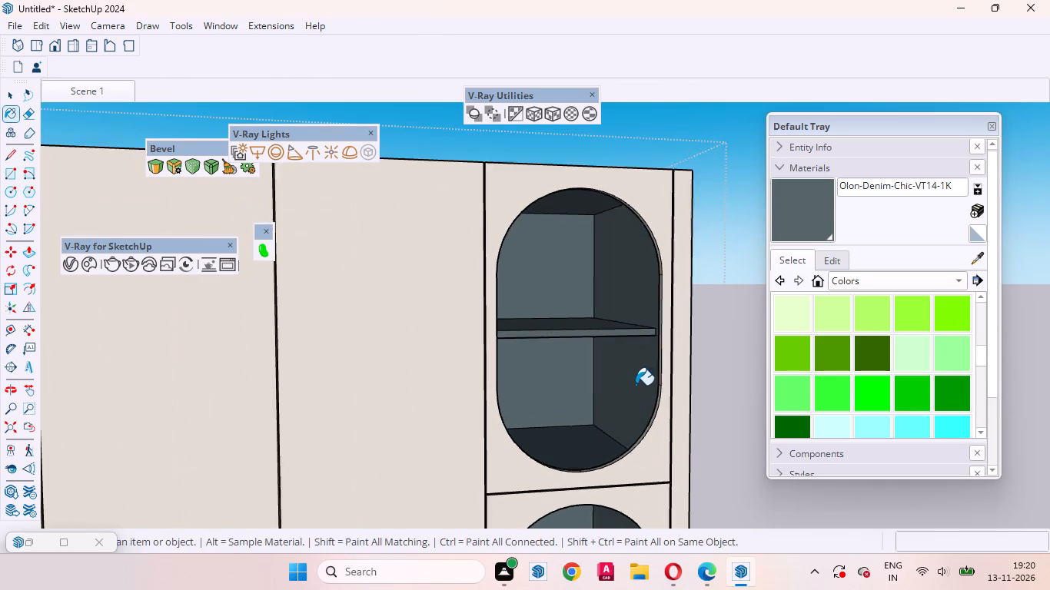
click(635, 388)
middle_drag(575, 259, 567, 190)
click(578, 146)
scroll(508, 333, down, 2)
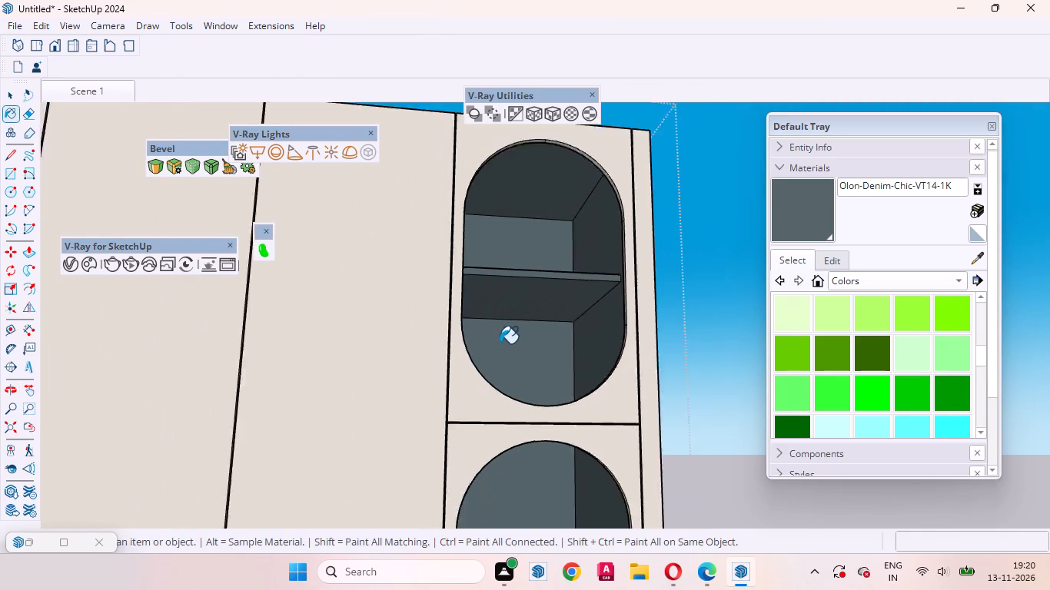
scroll(500, 343, down, 6)
scroll(511, 433, up, 5)
click(495, 366)
Paint the bottom-right circular niche's back, ceiling, side walls and floor with Denim Chic VT14.
scroll(493, 285, down, 8)
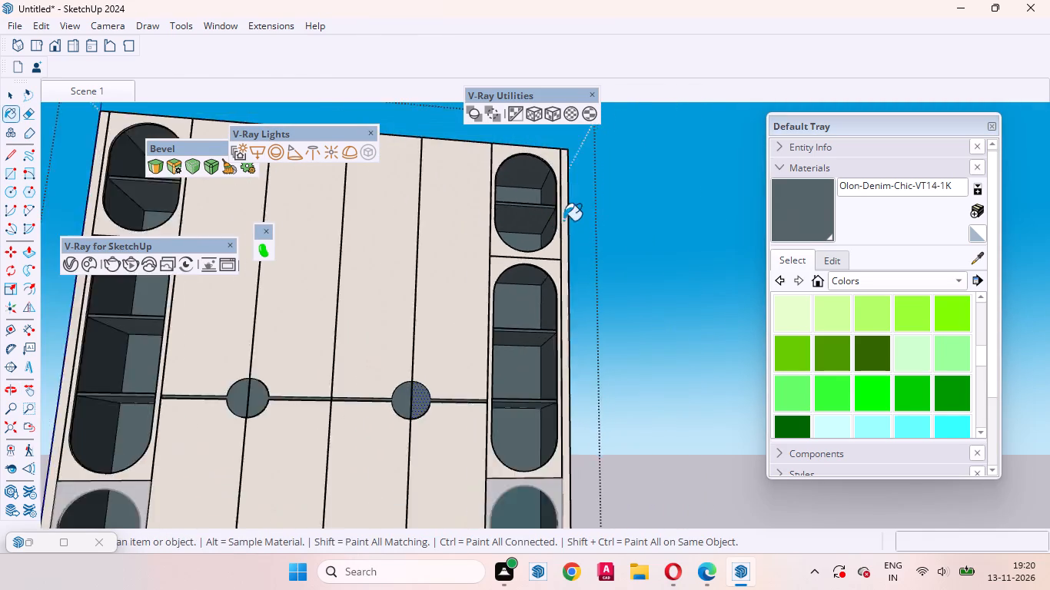
scroll(563, 220, down, 3)
scroll(542, 456, up, 8)
click(519, 423)
middle_drag(528, 427, 500, 393)
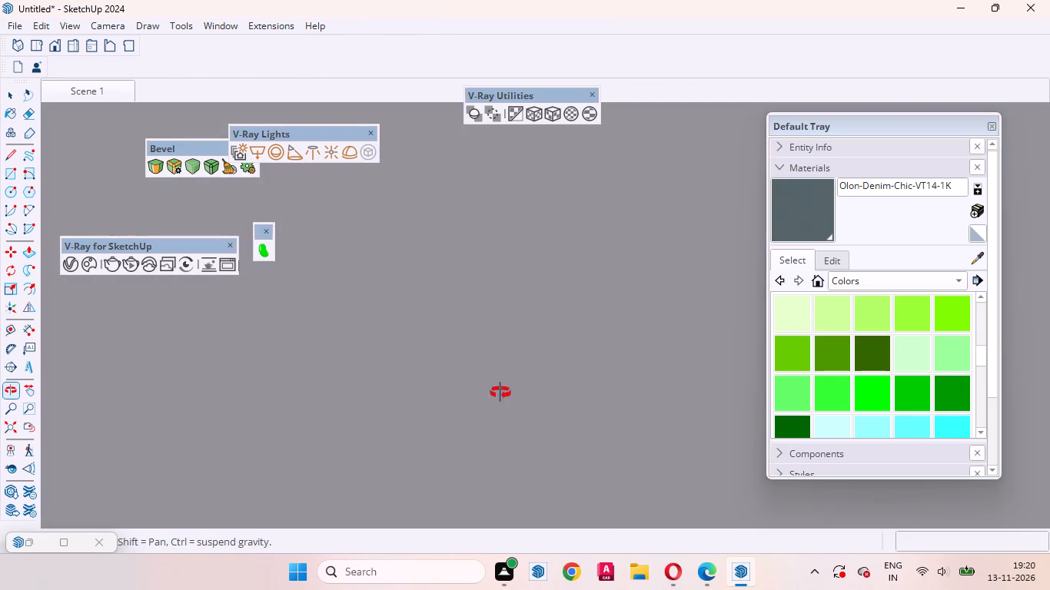
middle_drag(500, 393, 513, 426)
scroll(535, 379, up, 10)
middle_click(535, 379)
click(530, 326)
click(653, 454)
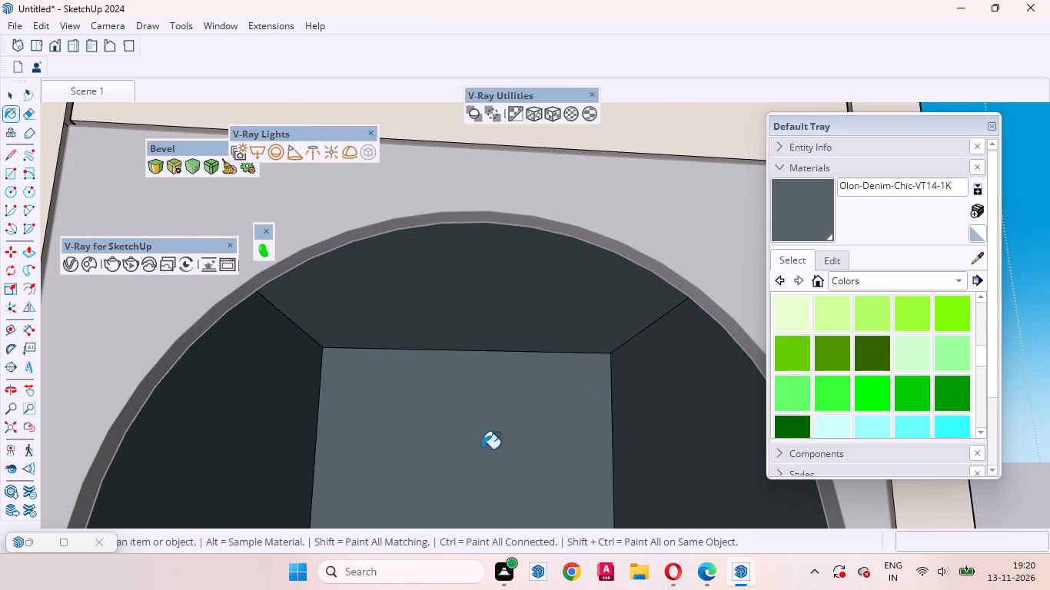
click(283, 439)
scroll(439, 360, down, 3)
middle_drag(450, 356, 453, 491)
scroll(502, 346, down, 7)
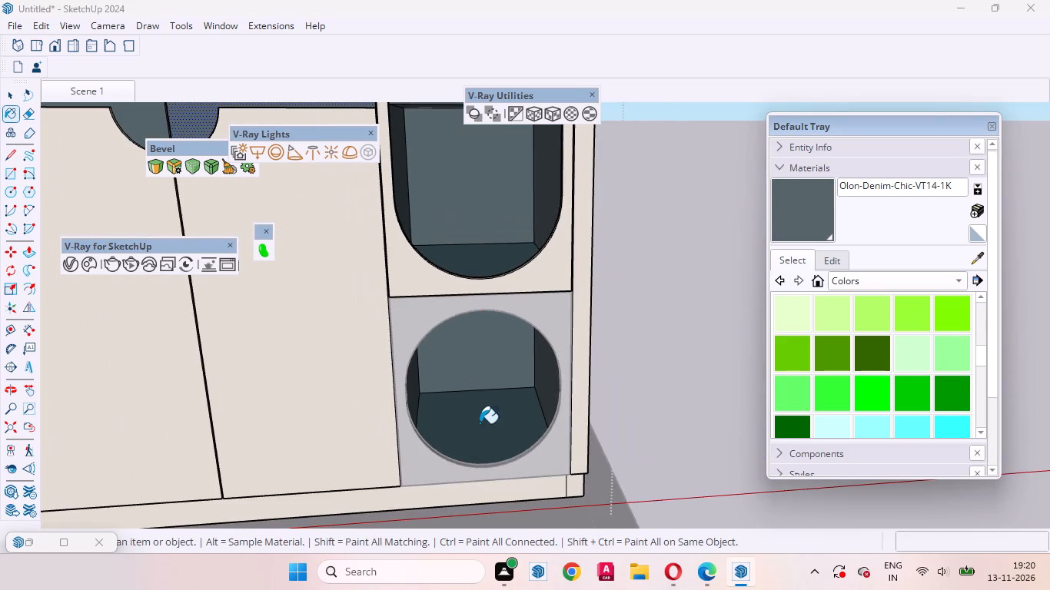
click(480, 423)
Exit group editing and paint both bottom circular niches' front panels with Fresh Linen VT10 sampled from the adjoining panel.
scroll(577, 460, down, 13)
scroll(646, 447, down, 4)
scroll(364, 461, up, 9)
click(5, 96)
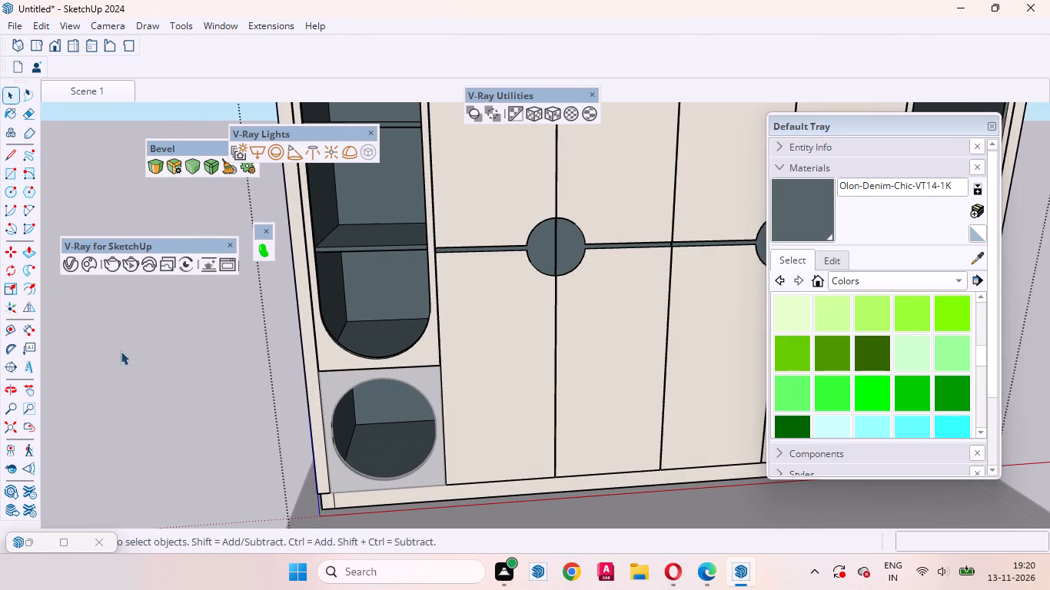
click(124, 370)
double_click(135, 383)
click(161, 443)
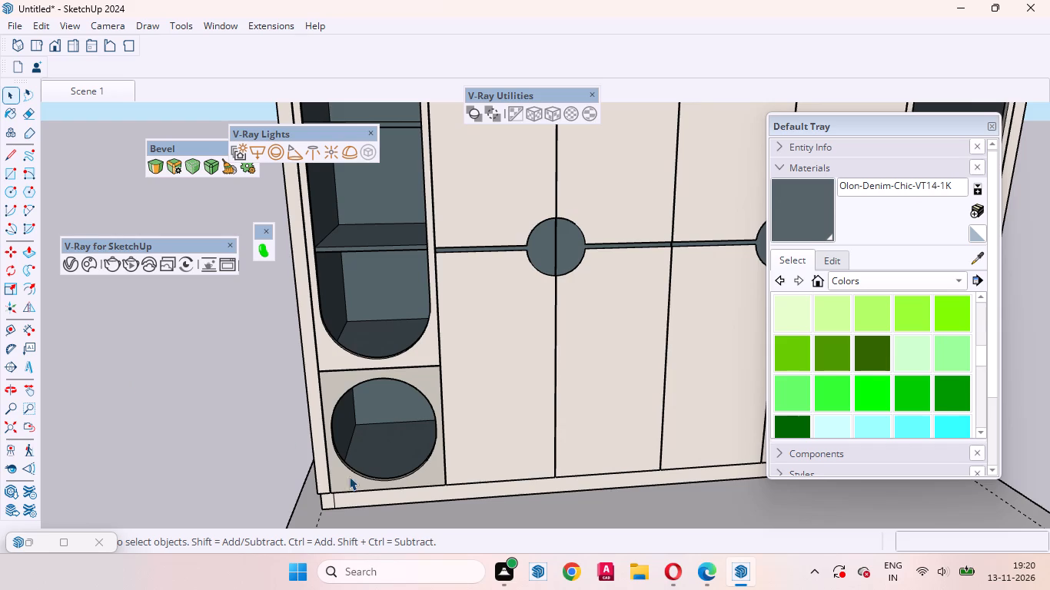
middle_drag(344, 473, 286, 424)
scroll(341, 373, up, 12)
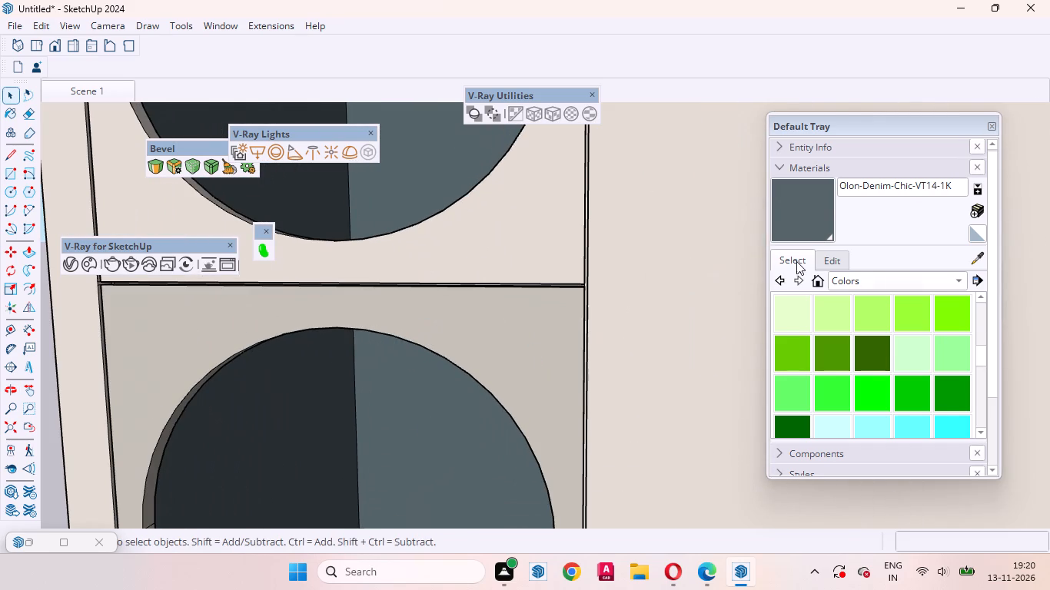
click(975, 260)
click(567, 225)
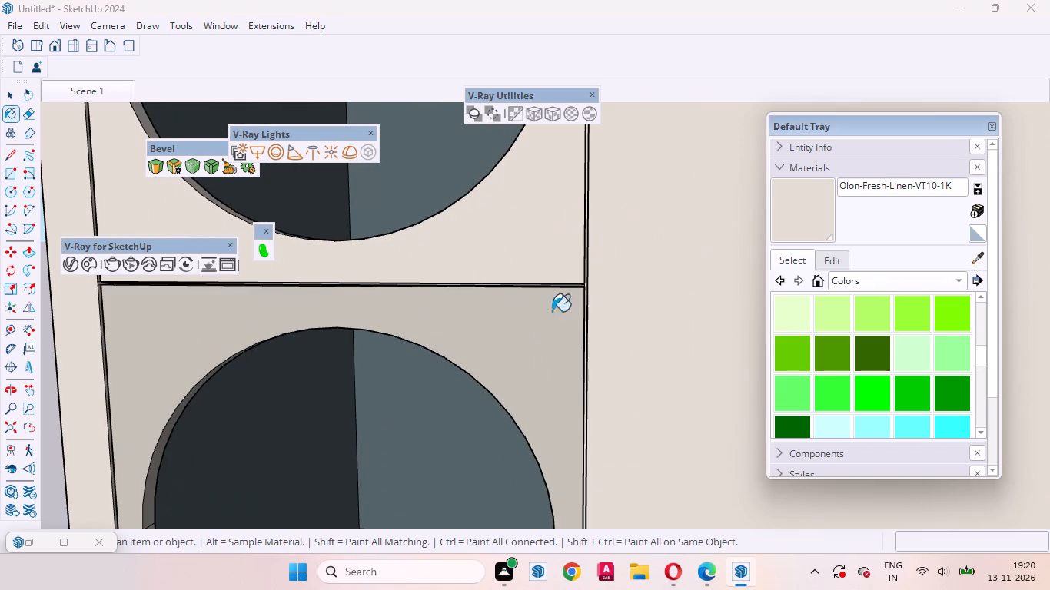
click(524, 338)
scroll(390, 350, down, 17)
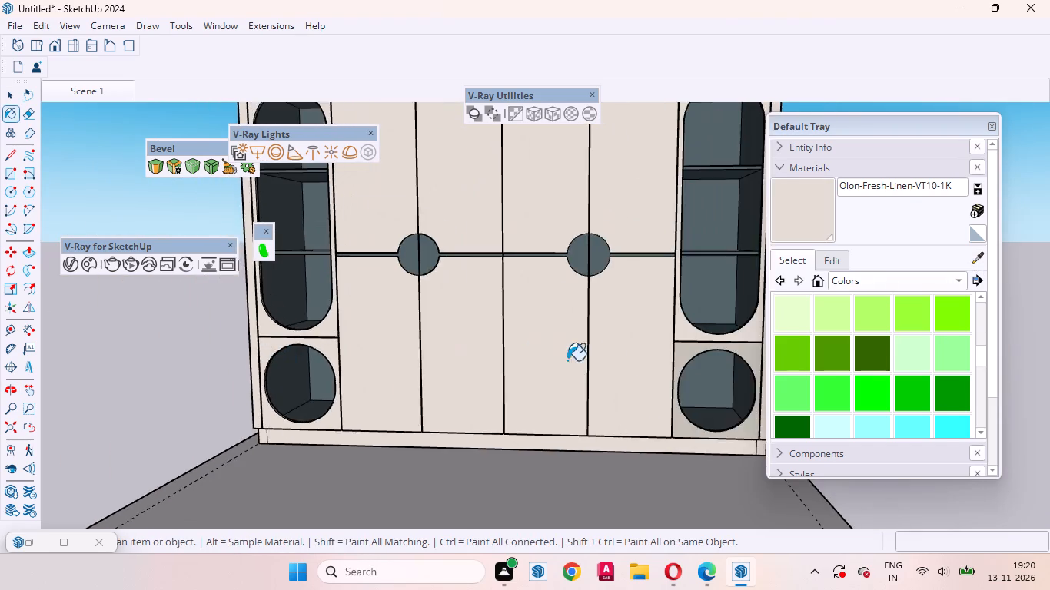
scroll(615, 363, up, 7)
click(720, 350)
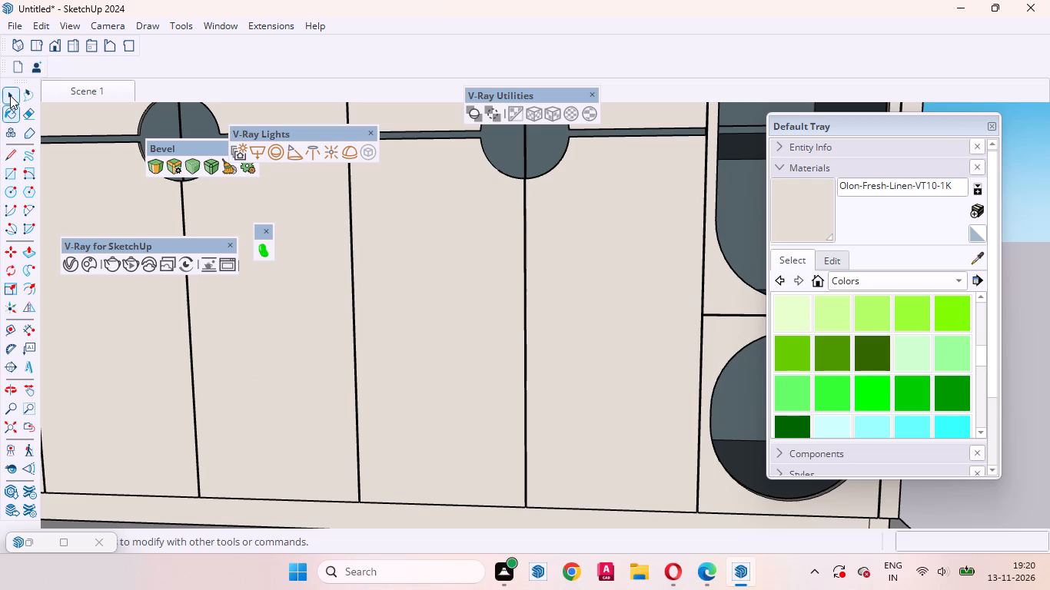
Return to the saved Scene 1 front view of the wardrobe.
click(10, 95)
click(99, 85)
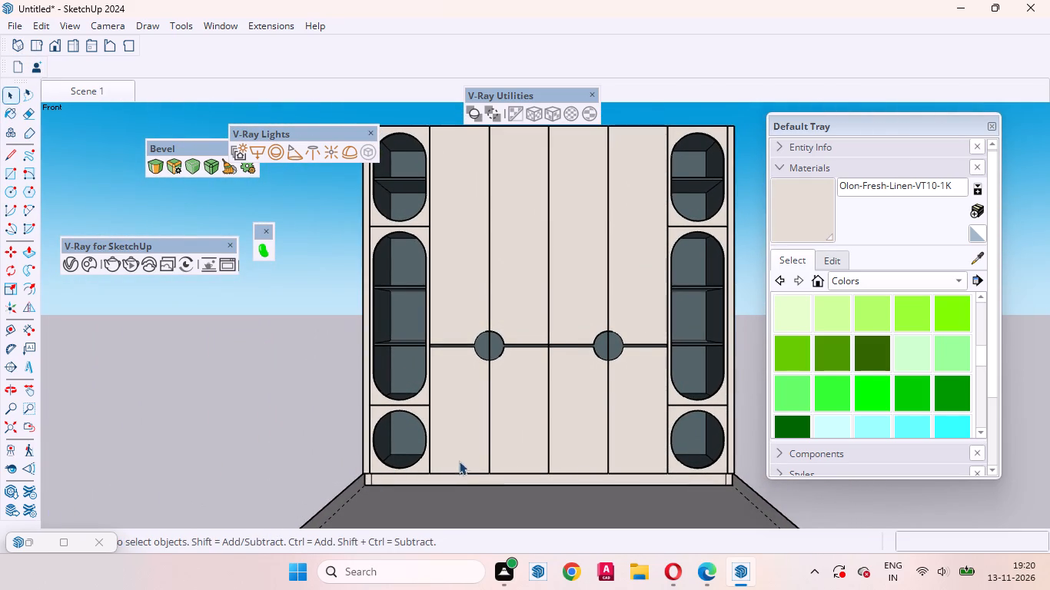
scroll(460, 472, down, 3)
Launch the V-Ray Asset Editor and dismiss the V-Ray update notification.
click(69, 260)
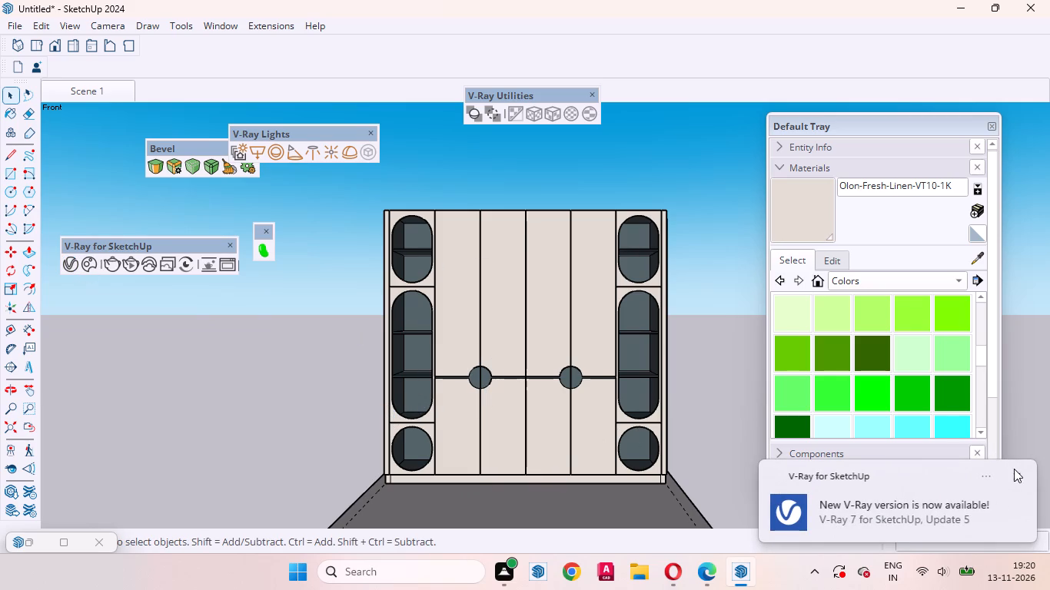
click(1022, 481)
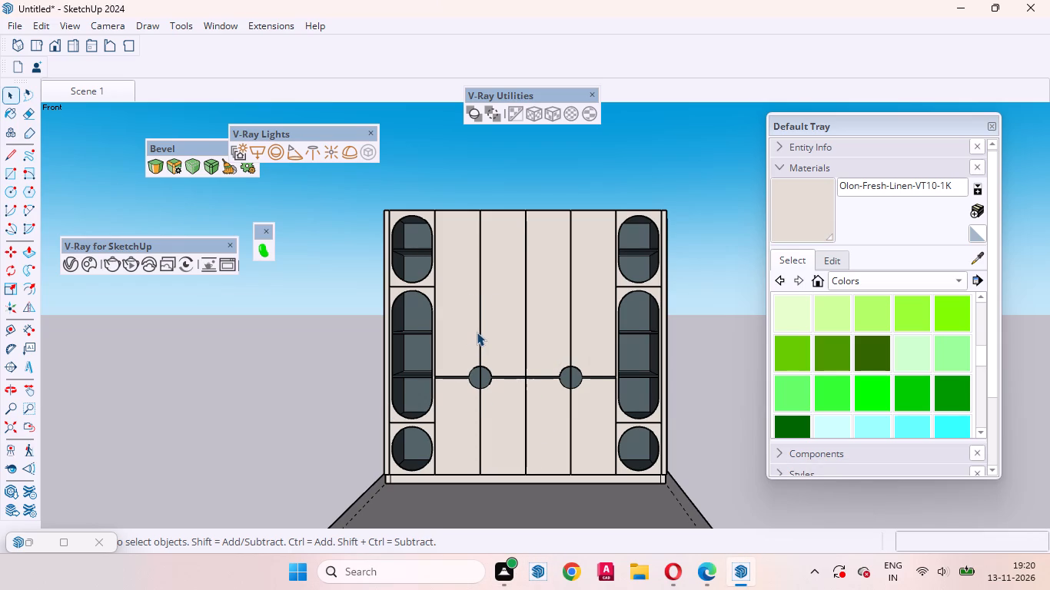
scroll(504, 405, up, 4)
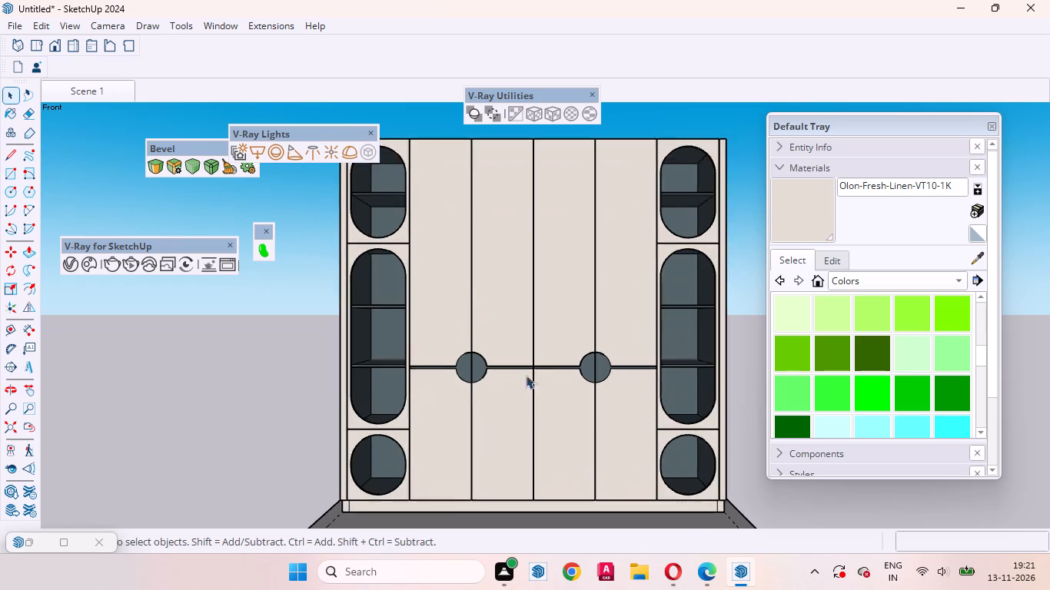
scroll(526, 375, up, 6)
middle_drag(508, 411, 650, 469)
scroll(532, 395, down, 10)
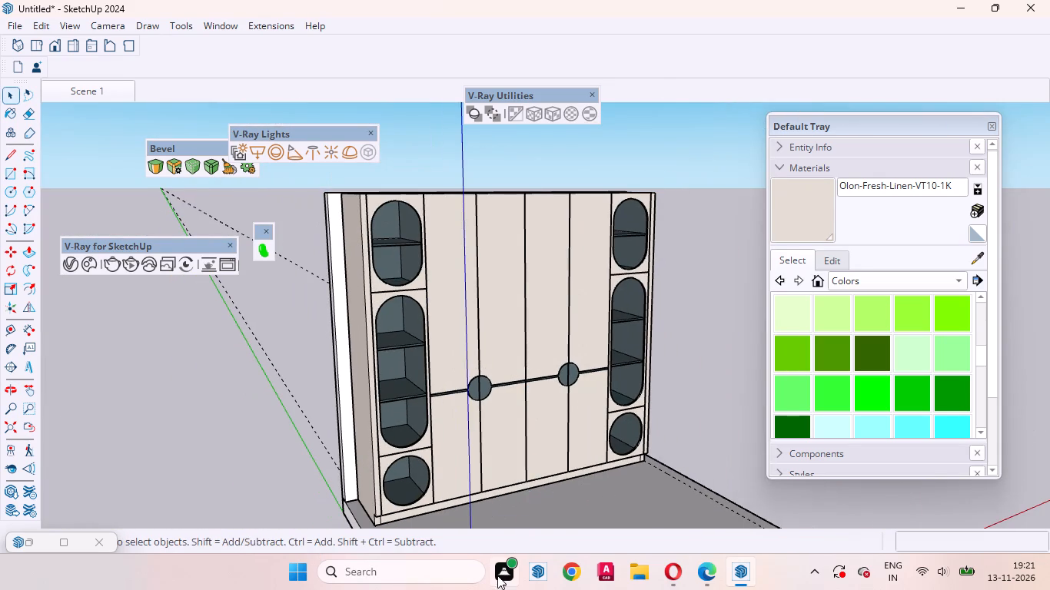
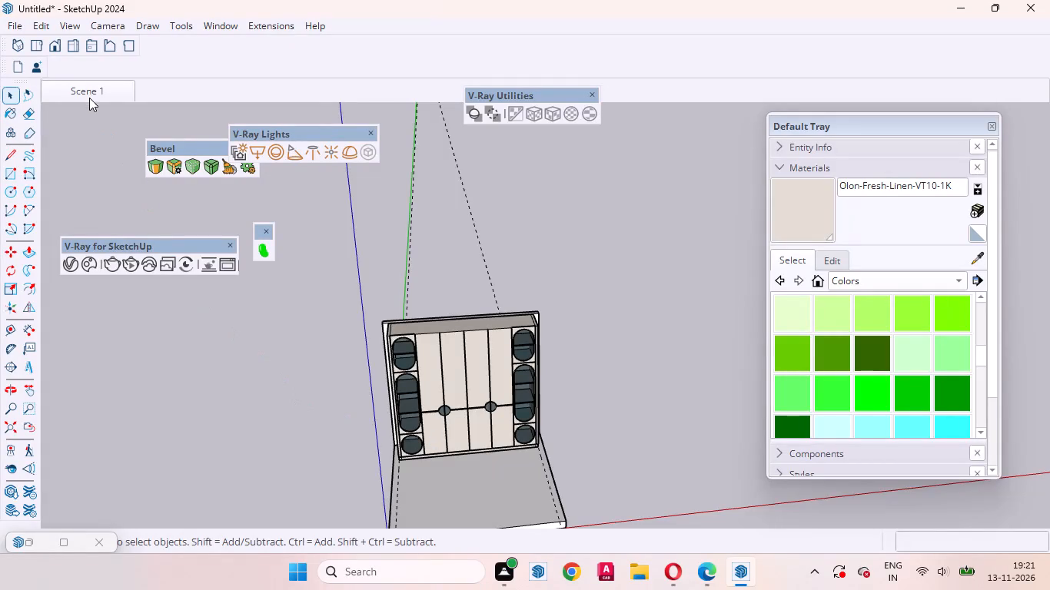
From Scene 1, raise the V-Ray reflection colour of the doors' Olon-Fresh-Linen-VT10-1K material from black to mid grey.
click(88, 94)
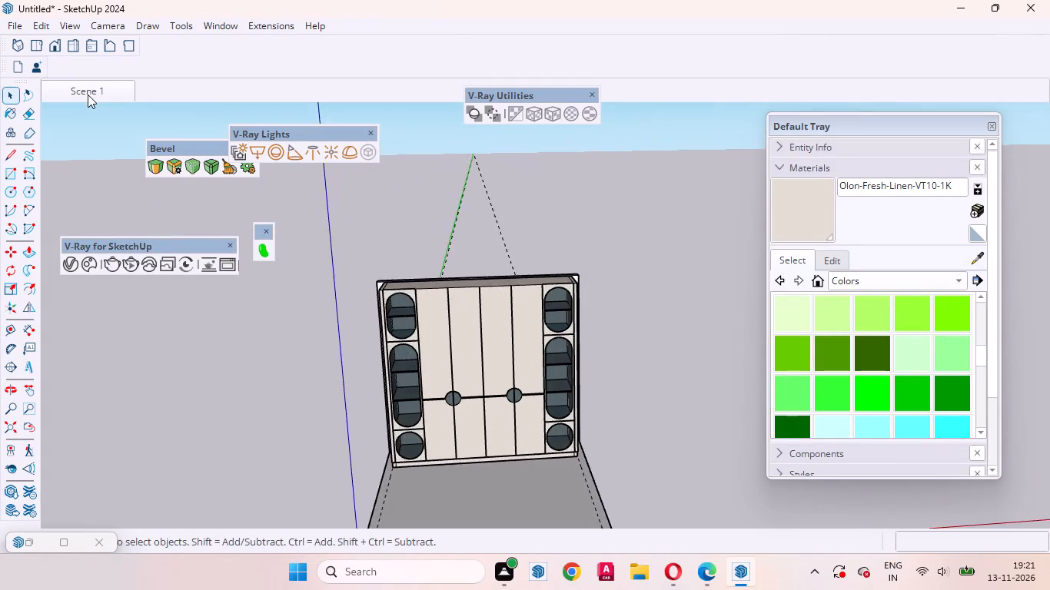
click(70, 266)
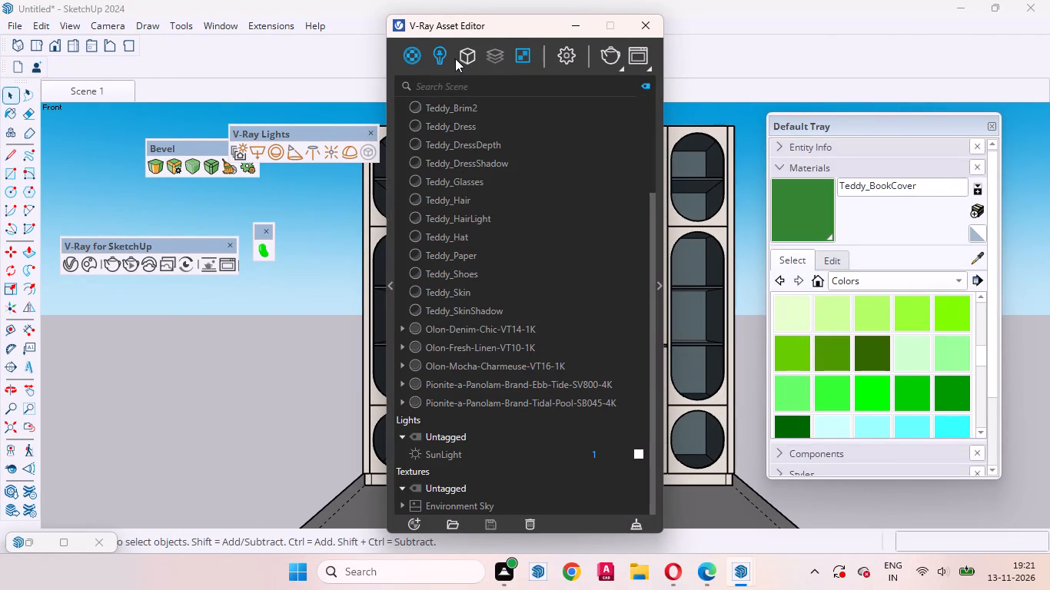
click(447, 58)
drag(482, 23, 499, 44)
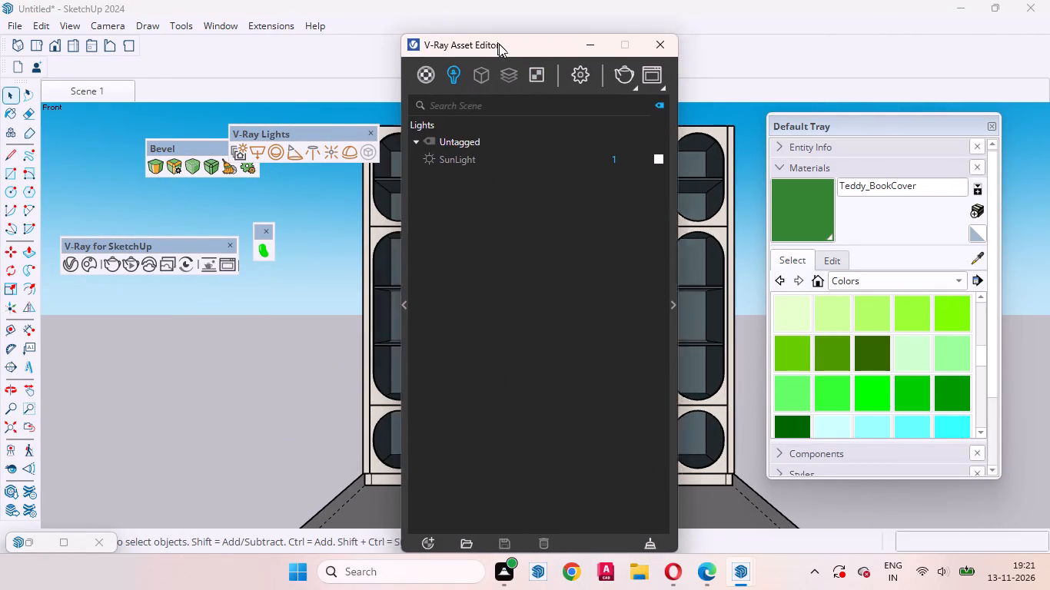
drag(499, 44, 640, 76)
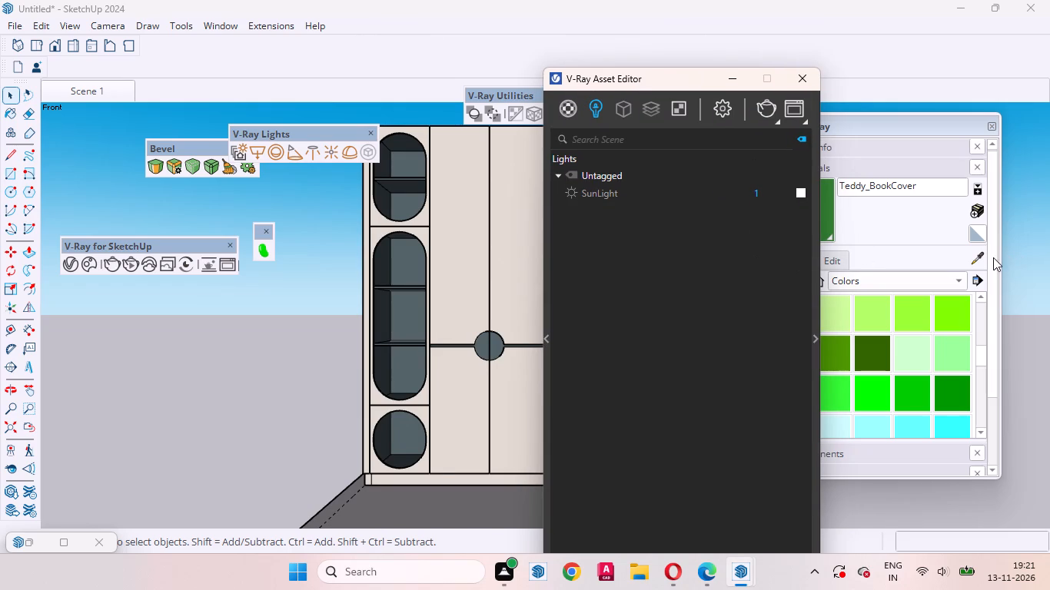
click(978, 259)
click(457, 261)
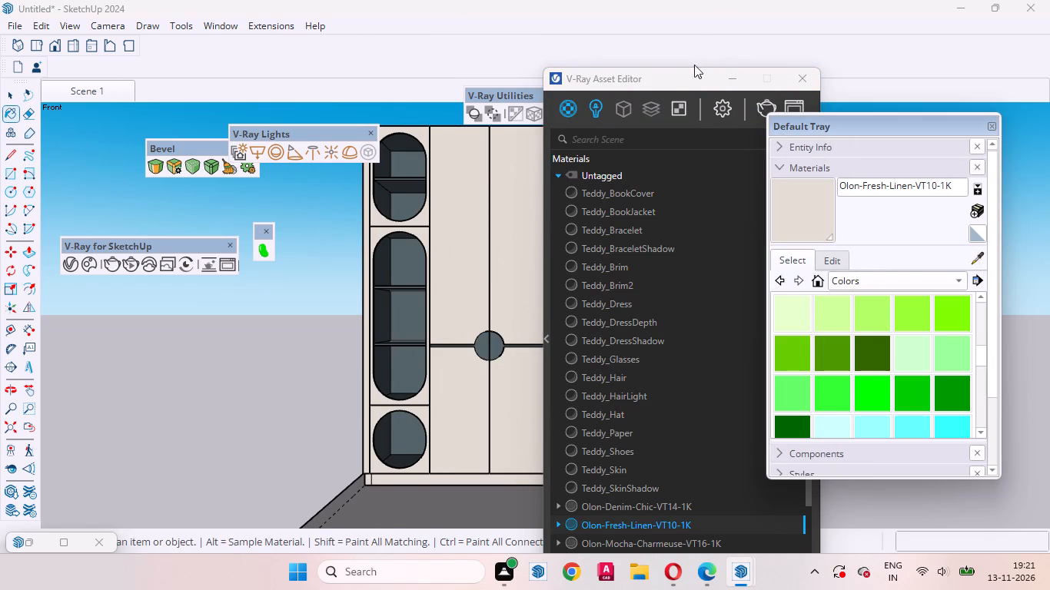
drag(678, 77, 466, 52)
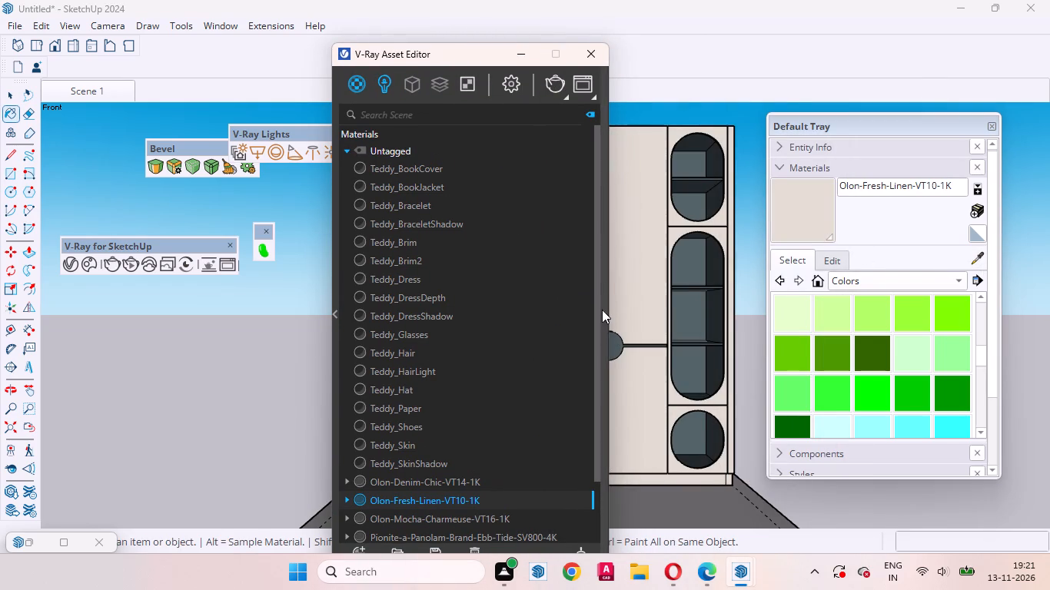
click(602, 310)
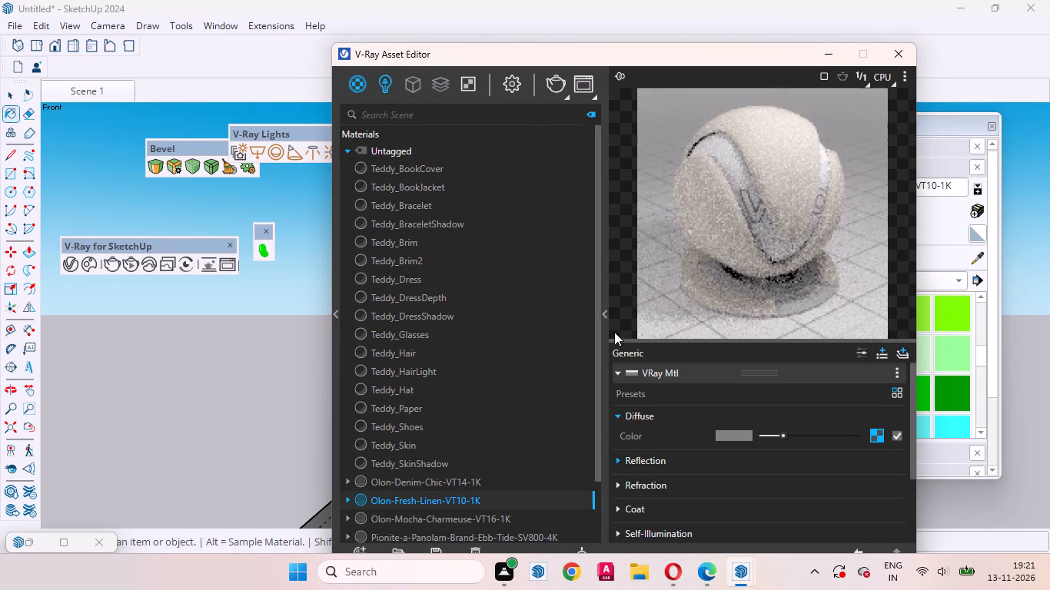
click(681, 464)
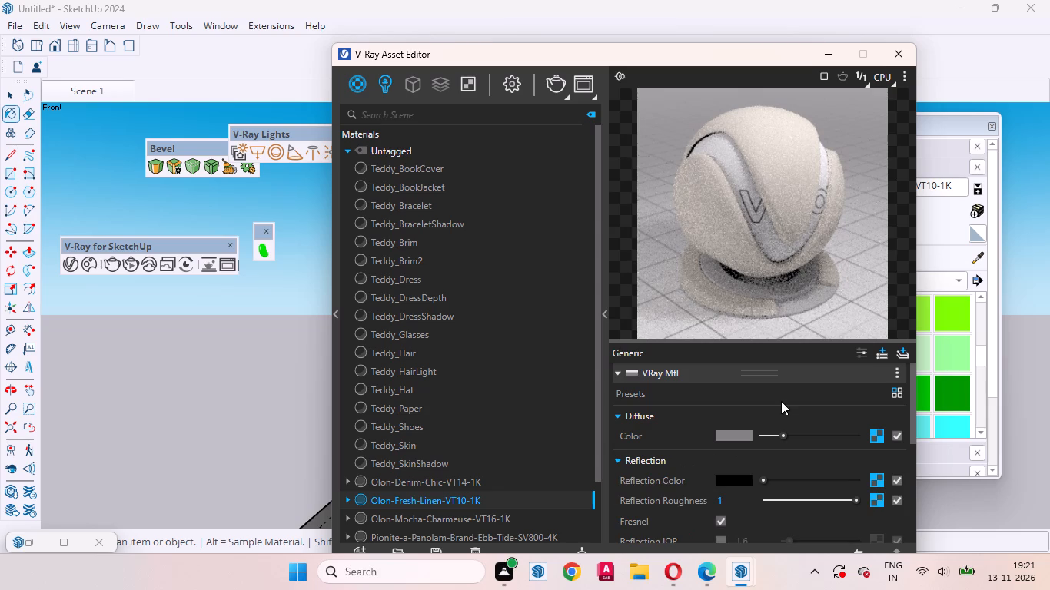
drag(766, 477, 792, 480)
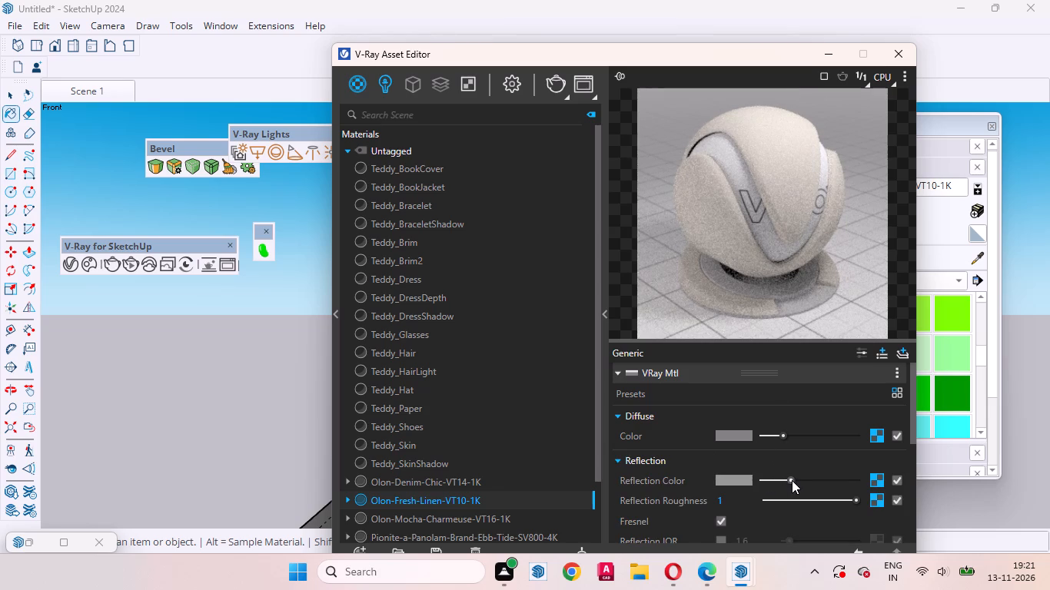
drag(792, 480, 793, 480)
Sample Olon-Denim-Chic-VT14-1K from a niche and raise its V-Ray reflection colour to light grey.
drag(650, 56, 412, 244)
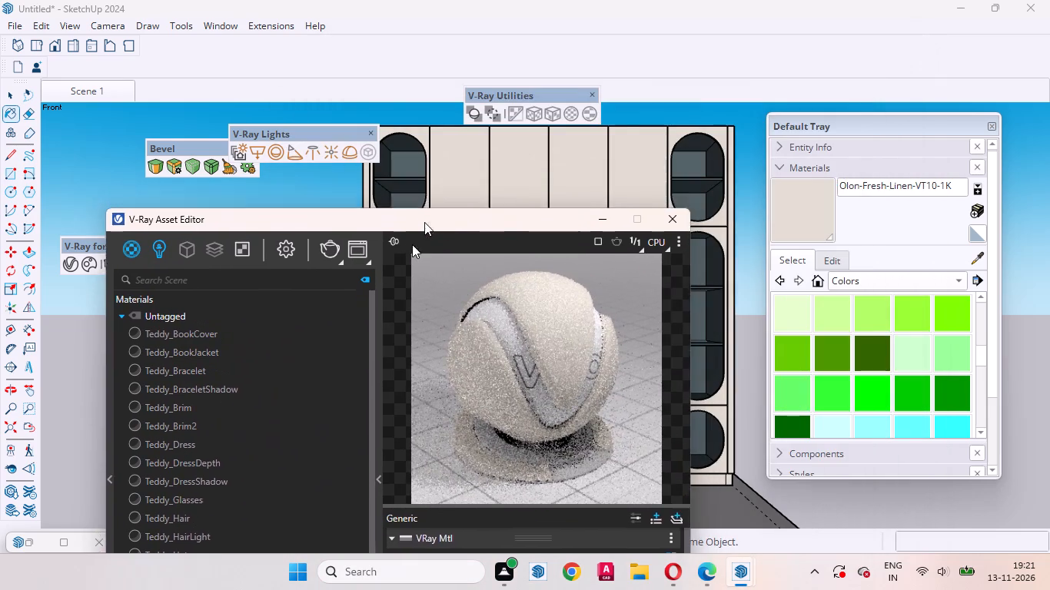
drag(412, 244, 410, 249)
click(978, 256)
scroll(693, 260, up, 6)
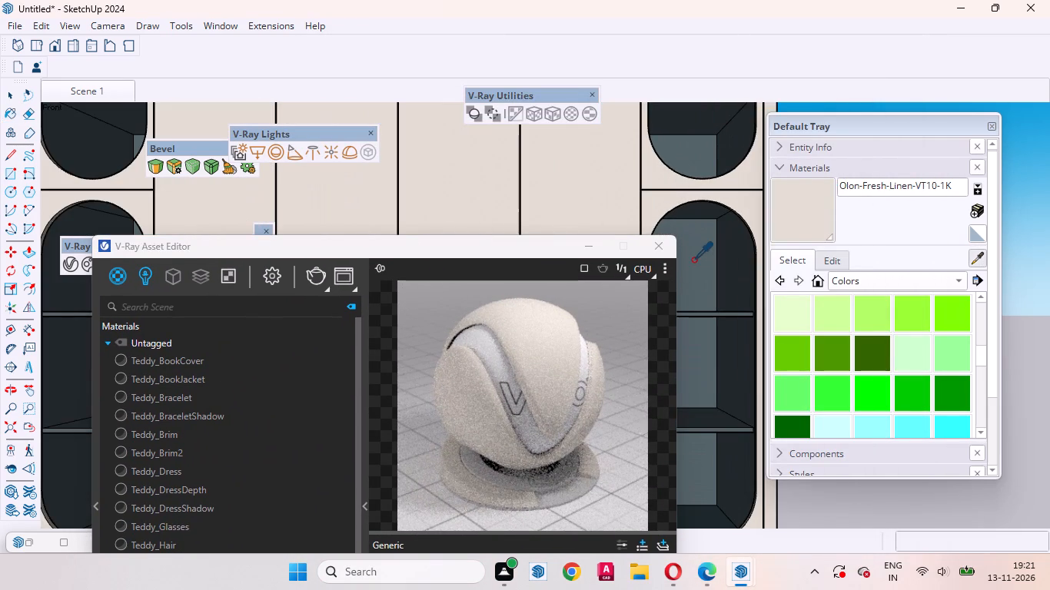
click(693, 260)
drag(486, 248, 577, 0)
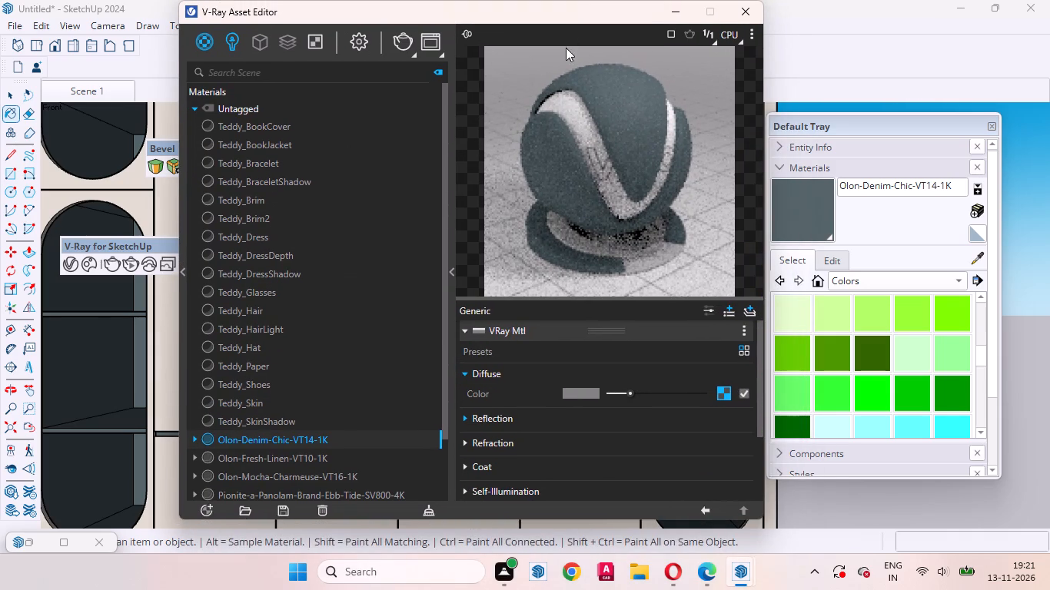
click(531, 414)
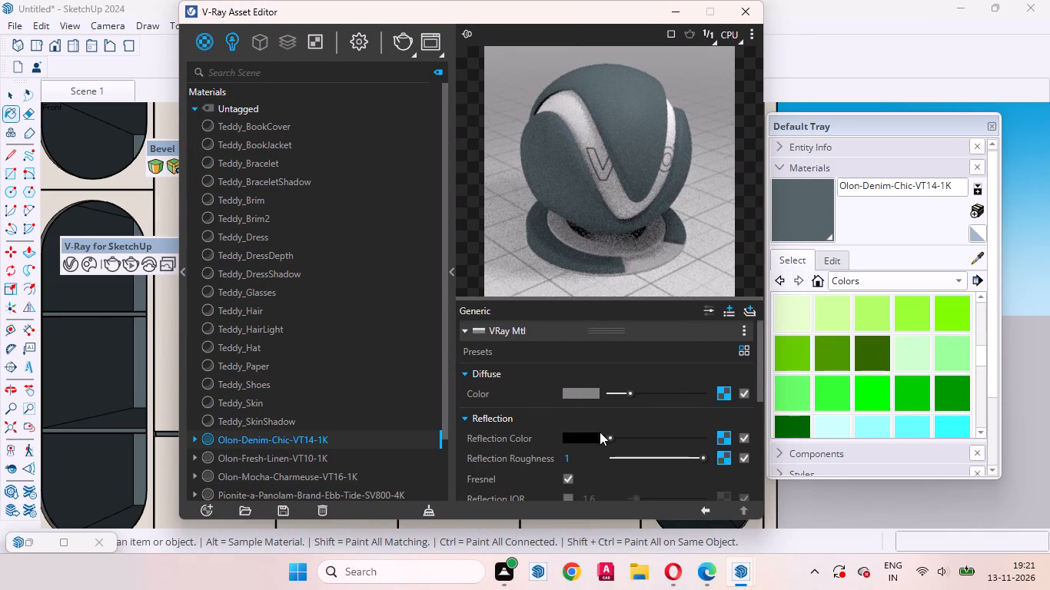
drag(608, 436, 643, 439)
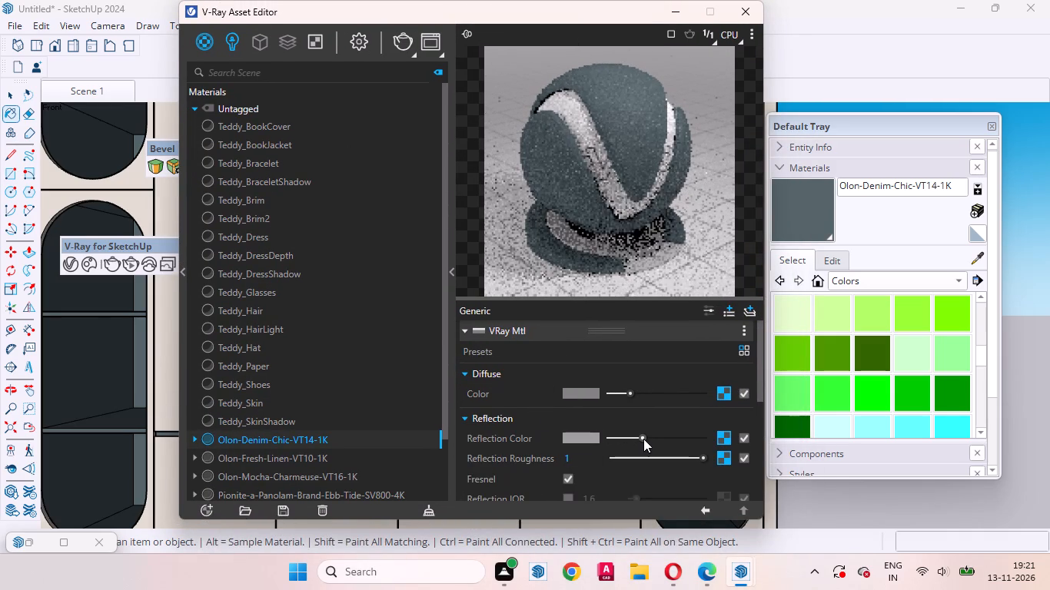
drag(643, 439, 646, 439)
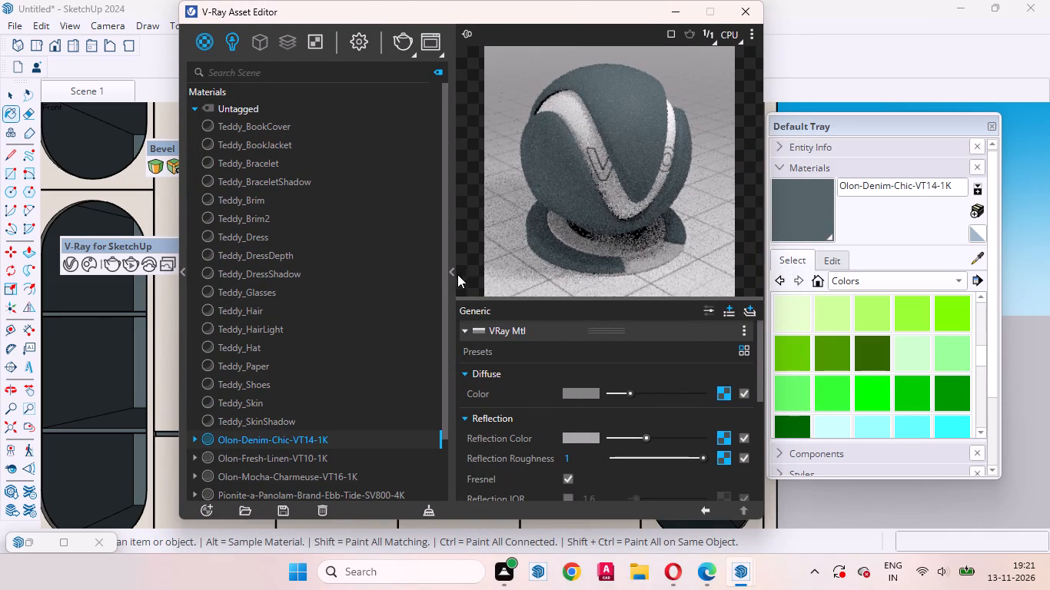
Collapse the material settings, return to the Scene 1 view and minimise the V-Ray Asset Editor.
click(451, 278)
drag(325, 11, 716, 181)
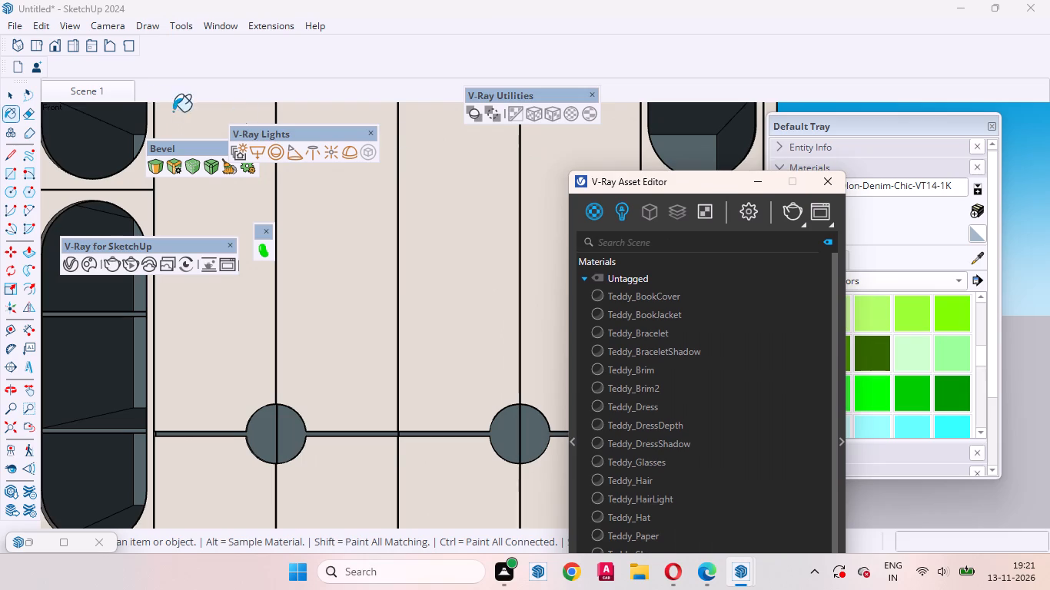
click(89, 87)
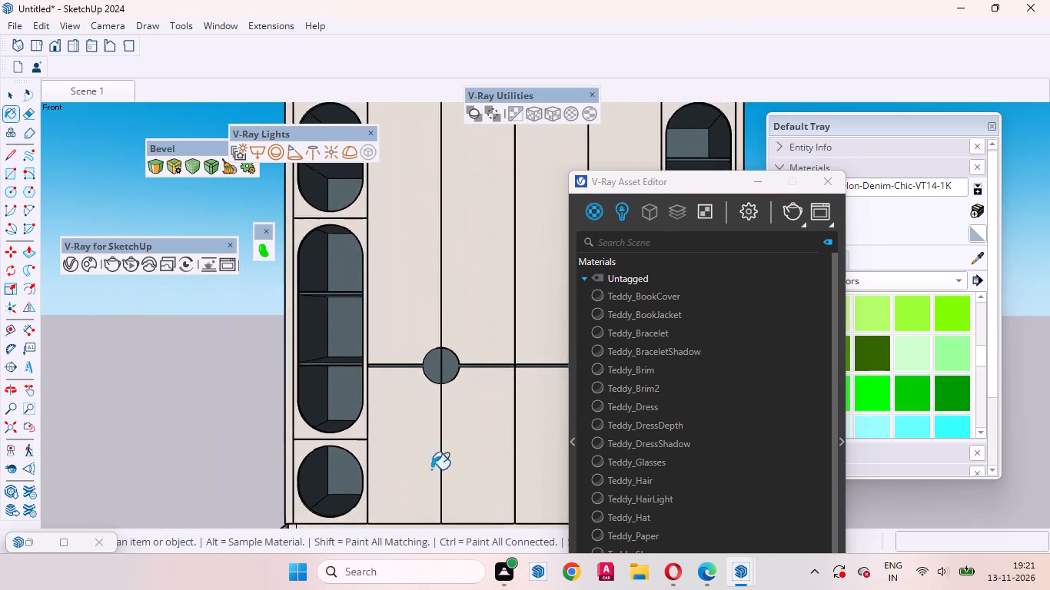
drag(708, 187, 849, 222)
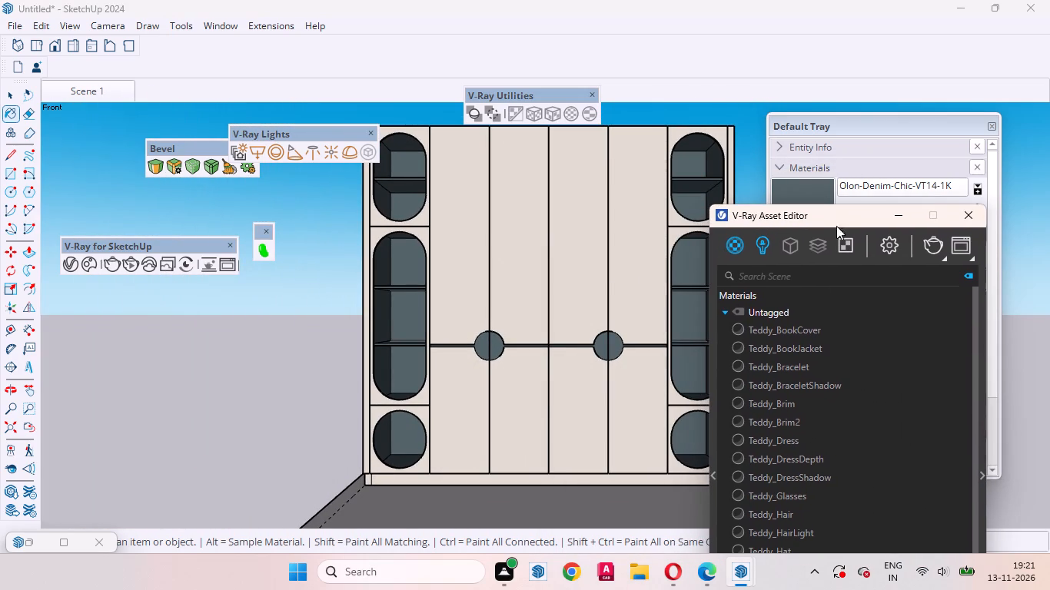
key(space)
drag(849, 222, 186, 266)
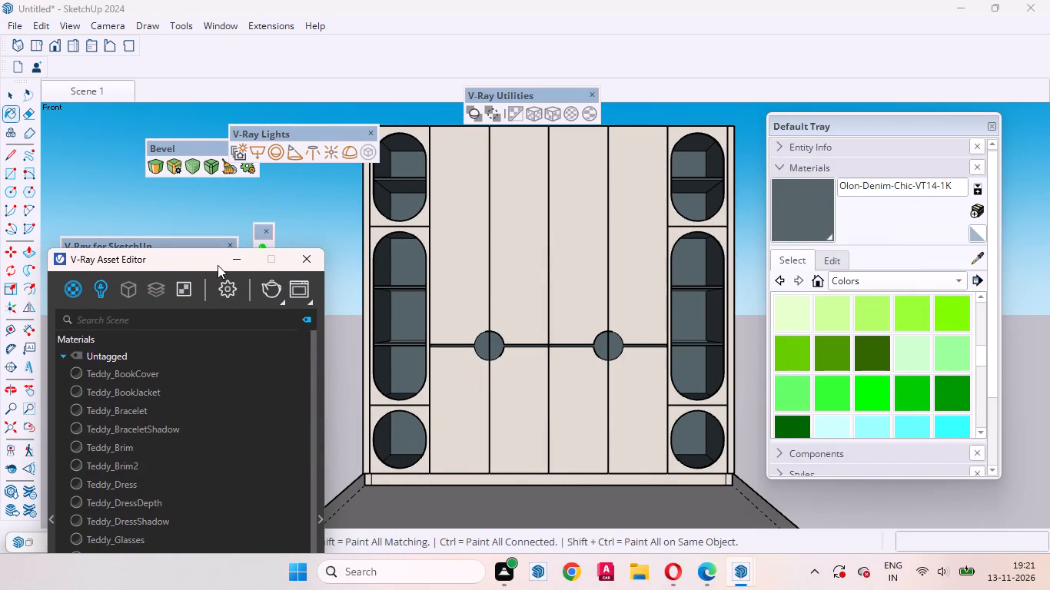
click(232, 264)
Open the floor slab group and Push/Pull its left side face outward by 2'.
scroll(444, 410, down, 3)
scroll(524, 380, down, 1)
middle_drag(524, 387, 522, 505)
key(space)
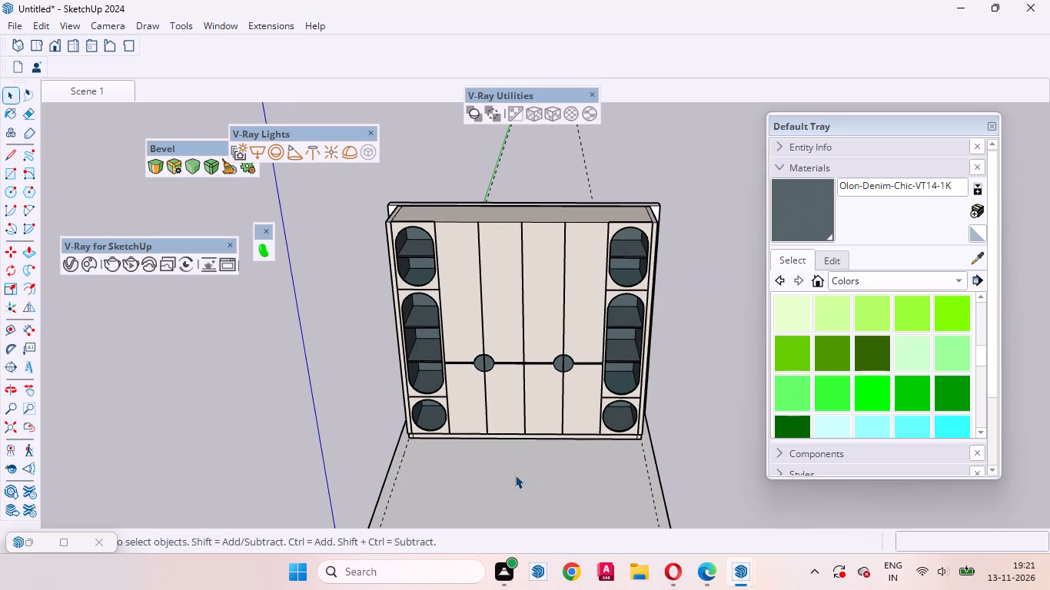
scroll(648, 397, down, 4)
middle_drag(502, 441, 613, 418)
scroll(465, 487, up, 4)
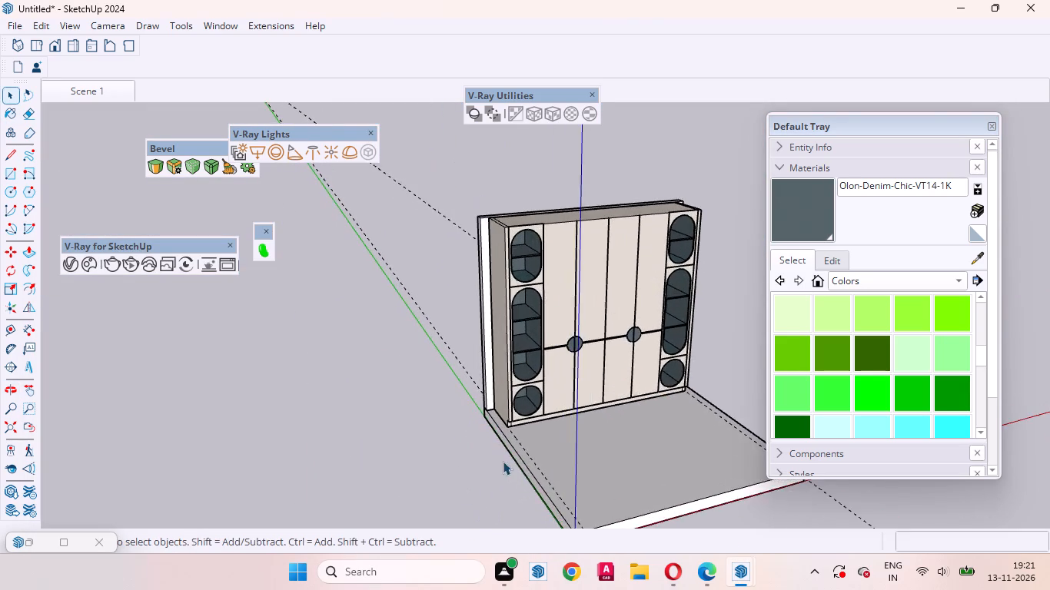
scroll(503, 461, up, 16)
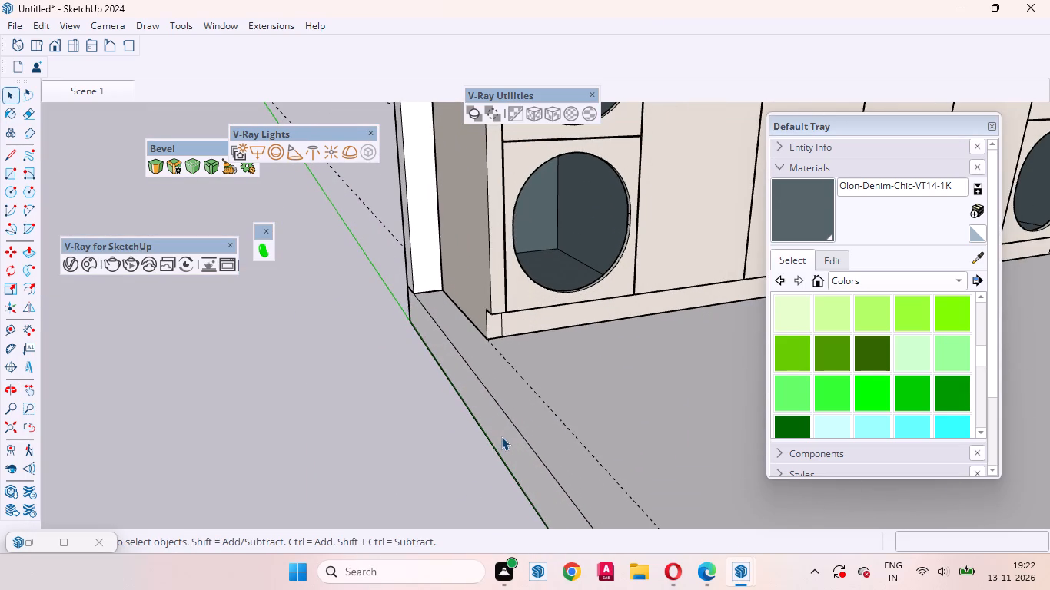
triple_click(501, 436)
click(493, 435)
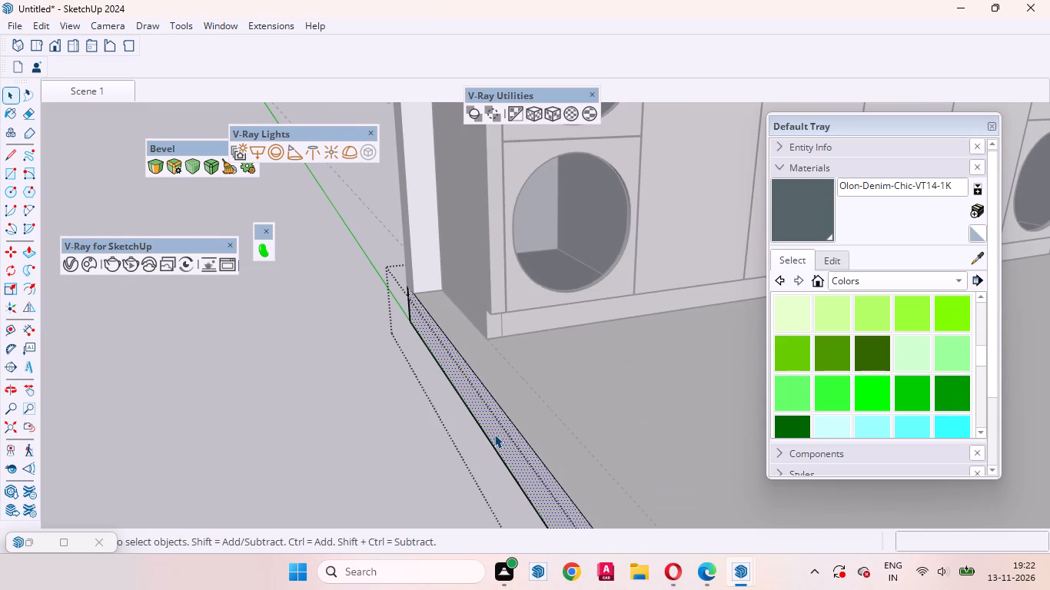
key(p)
click(494, 434)
text(2')
key(Return)
key(space)
Push/Pull the back wall's left end face flush with the widened floor slab's edge and exit the group.
scroll(445, 360, down, 8)
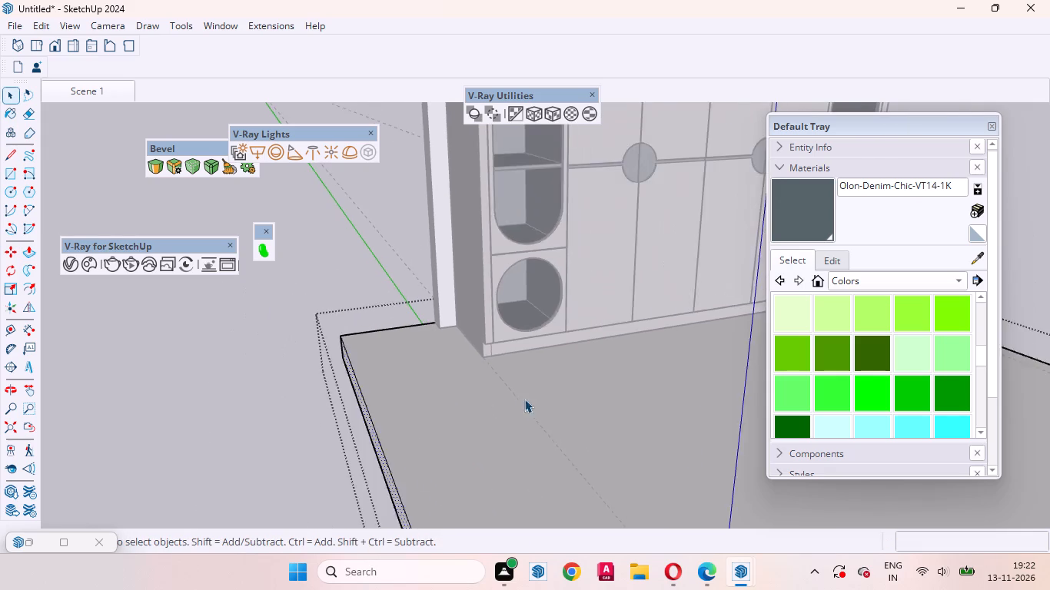
middle_drag(361, 399, 617, 422)
scroll(549, 395, up, 6)
triple_click(482, 320)
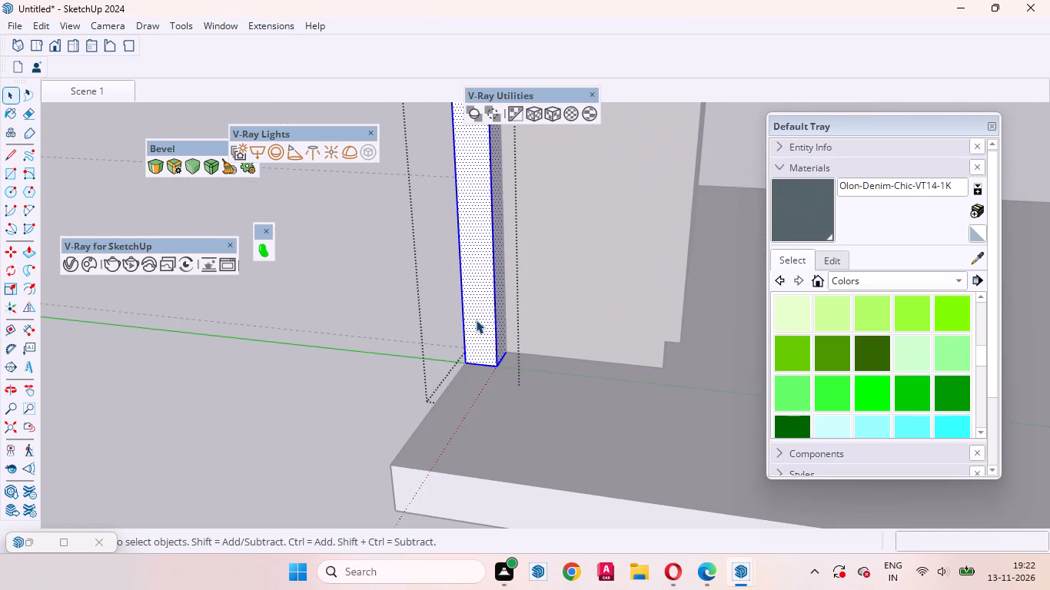
click(477, 317)
click(480, 333)
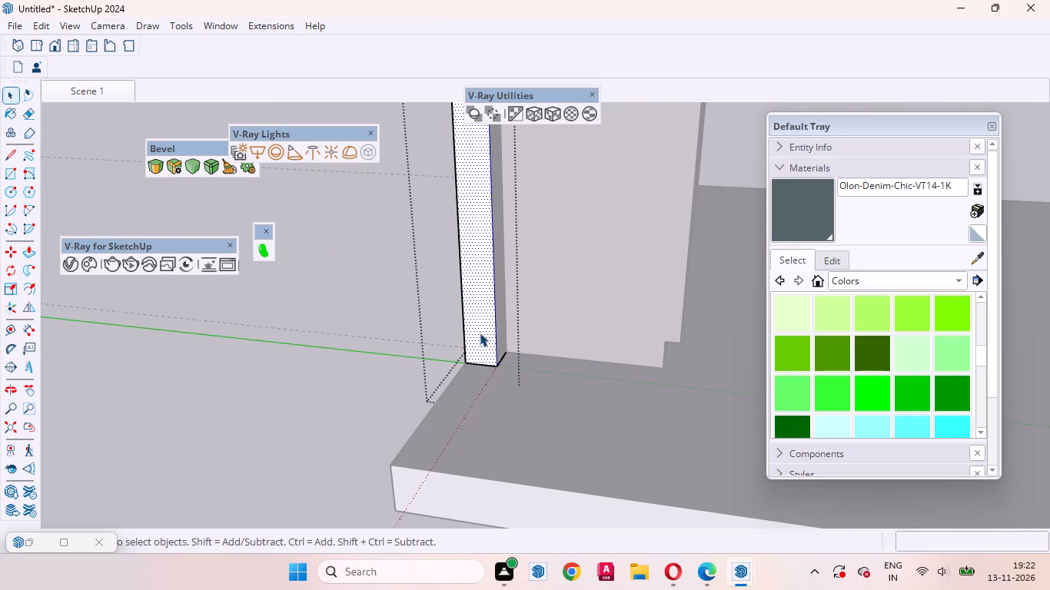
key(p)
click(480, 333)
click(493, 489)
key(space)
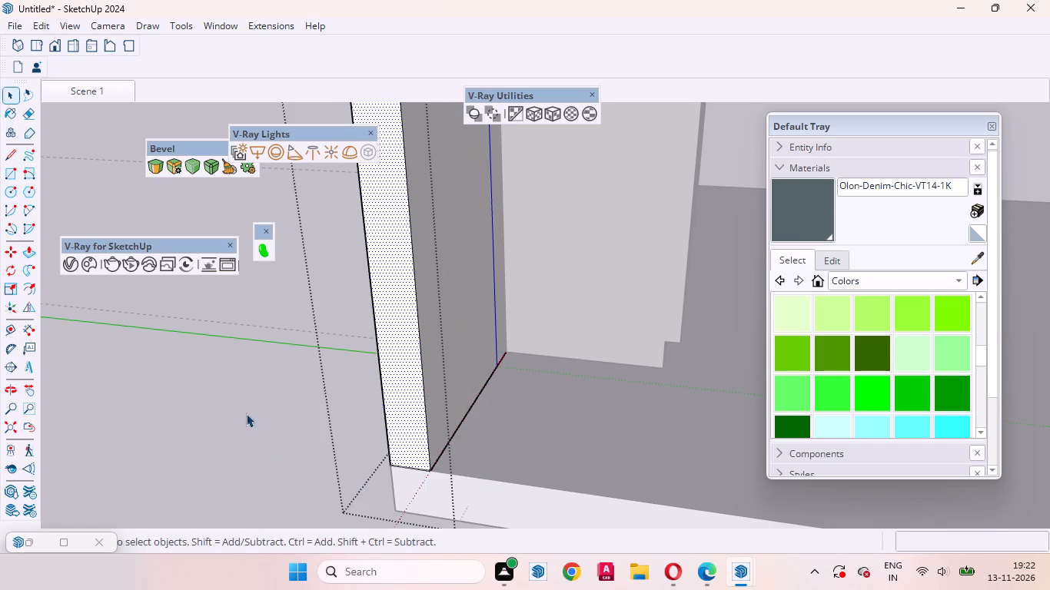
scroll(234, 388, down, 17)
click(370, 489)
Check the extended left side of the room and return to the Scene 1 front view.
middle_drag(410, 502, 141, 589)
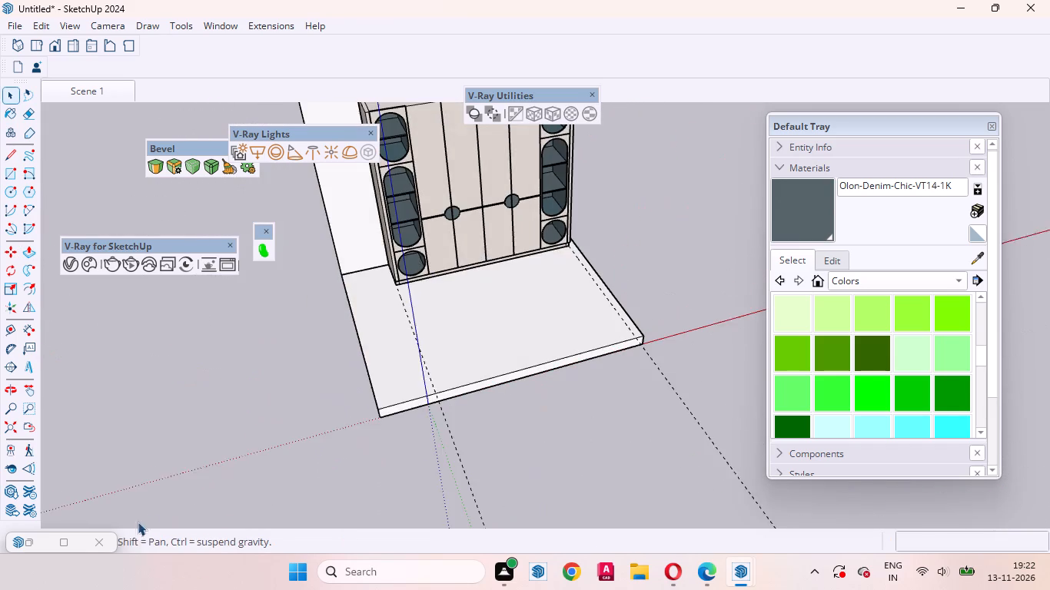
scroll(133, 530, down, 9)
scroll(404, 467, down, 5)
click(101, 87)
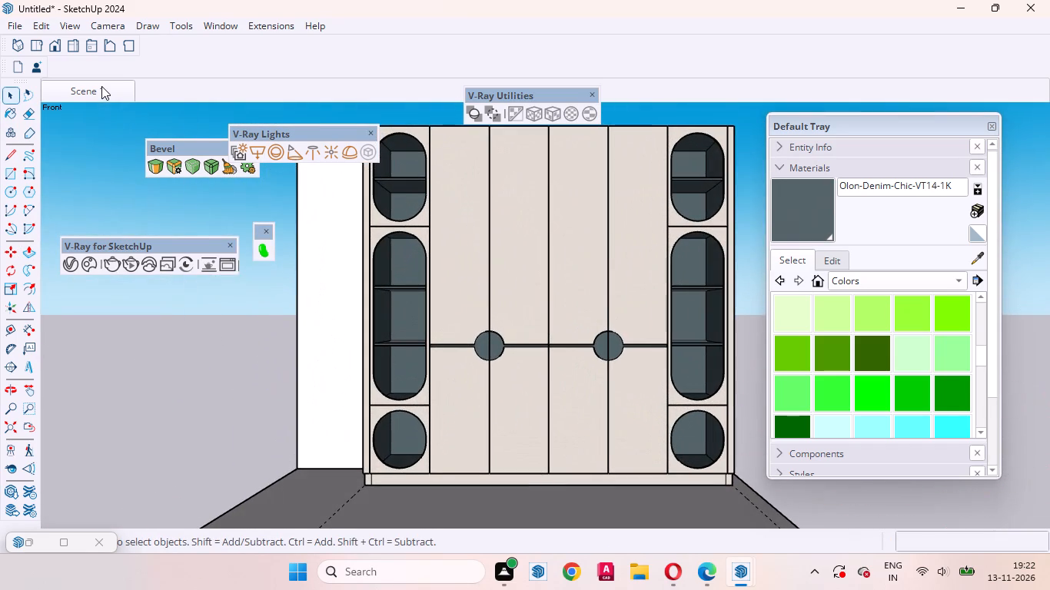
Open the floor slab group and Push/Pull its right side face outward by the same 2'.
scroll(167, 375, down, 8)
middle_drag(484, 483, 173, 508)
scroll(539, 529, up, 14)
triple_click(569, 439)
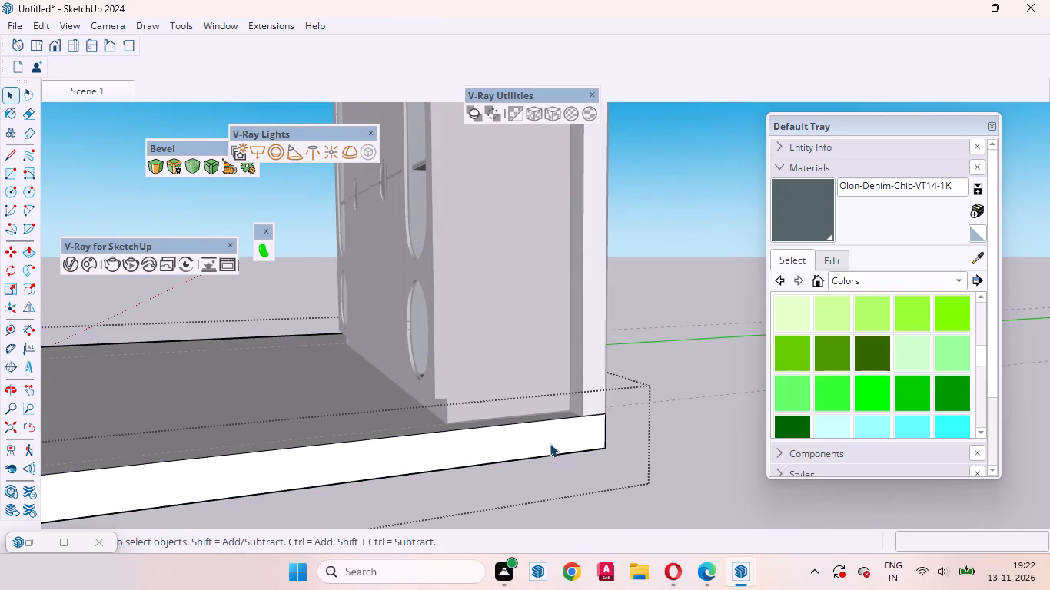
click(552, 443)
key(p)
double_click(553, 442)
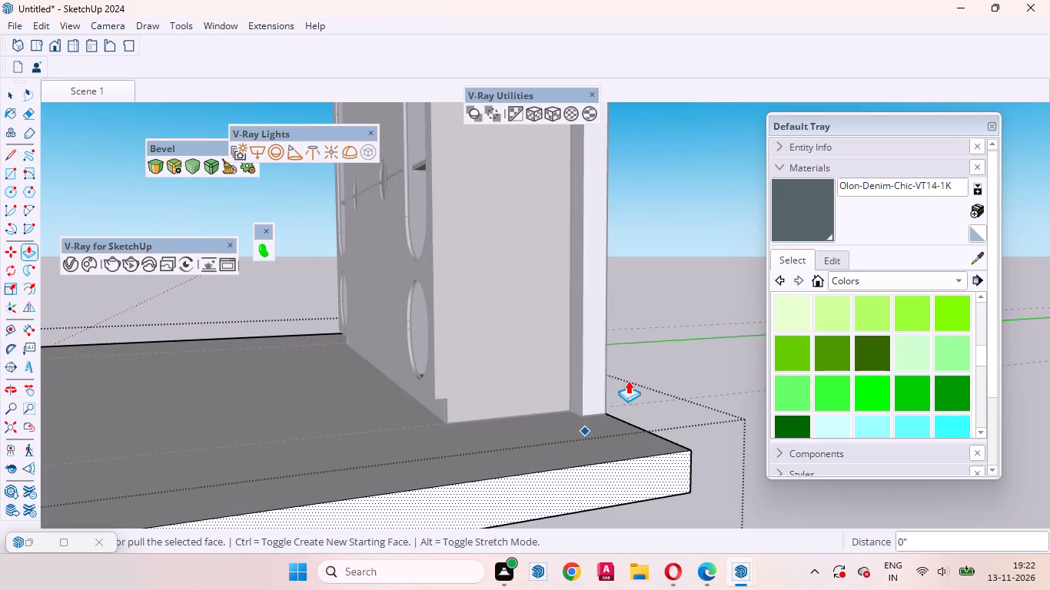
key(space)
Push/Pull the back wall's right end face 2' outward, flush with the floor slab's edge.
triple_click(596, 330)
key(p)
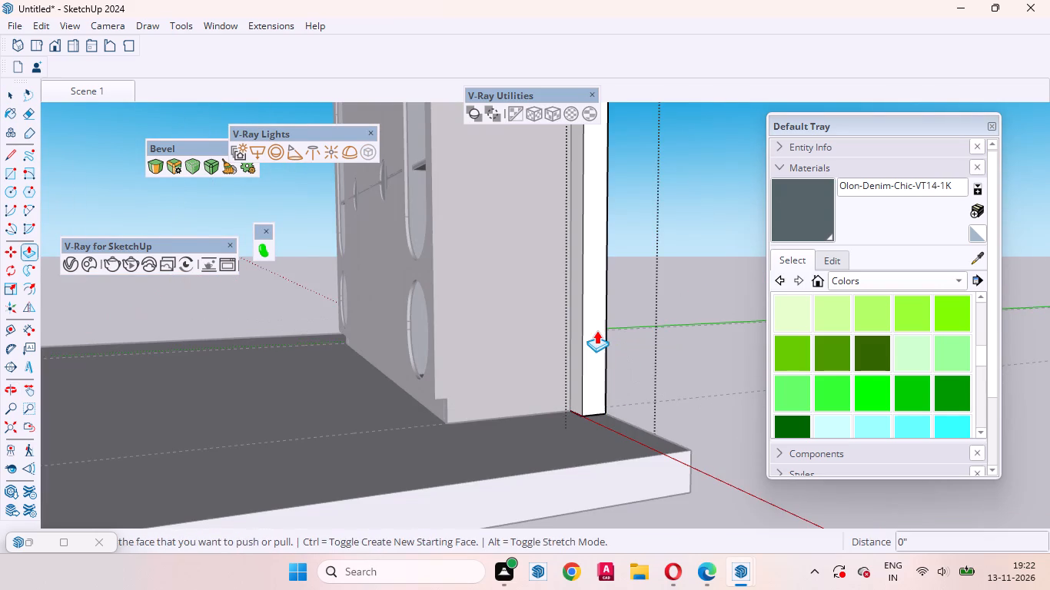
click(596, 330)
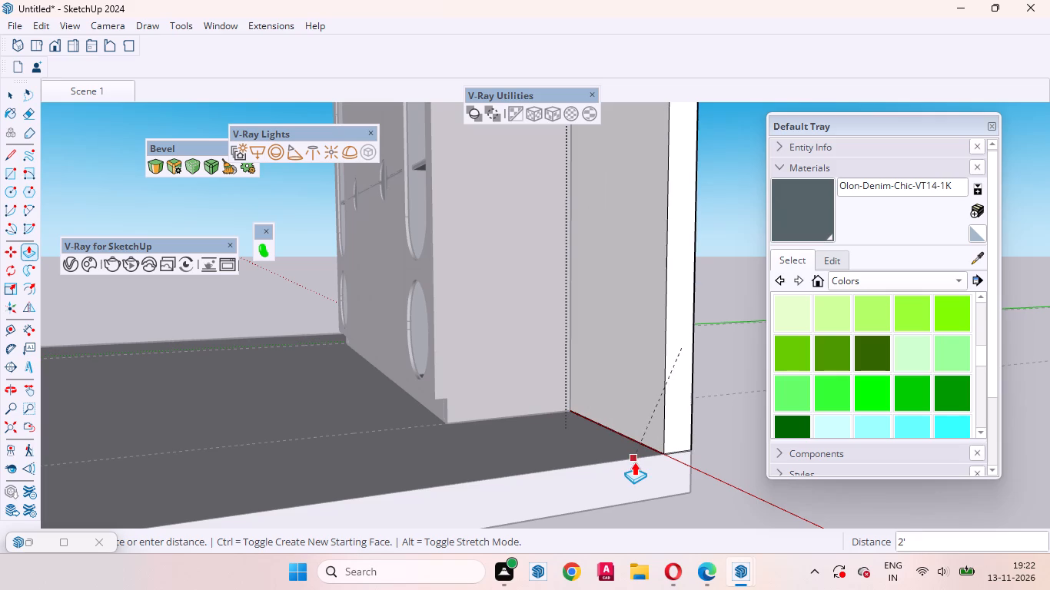
click(634, 462)
key(space)
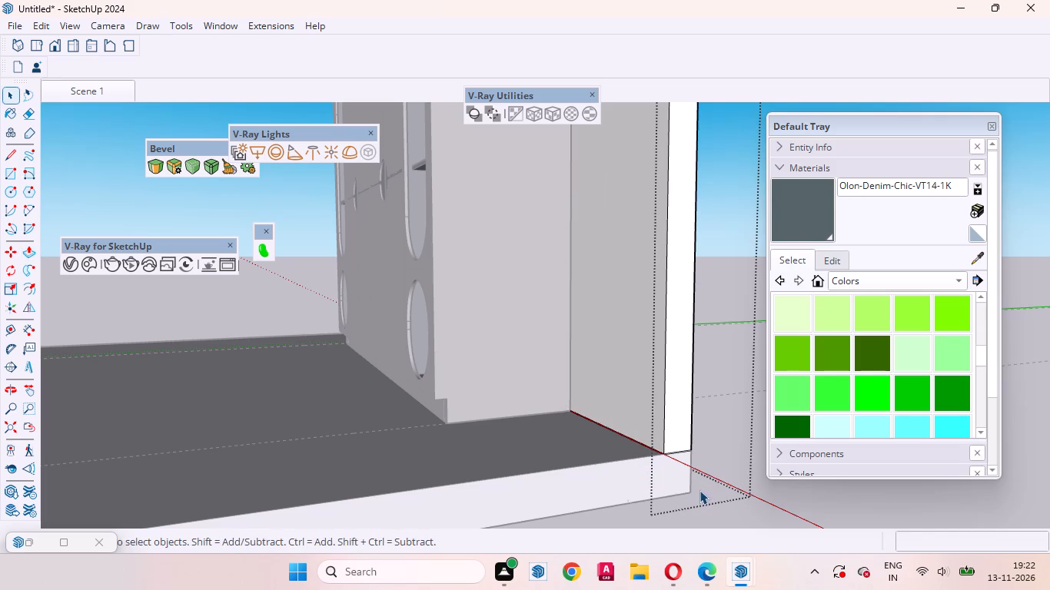
Finish the back wall extension by closing its group, with the whole room in view.
key(space)
scroll(560, 367, down, 9)
middle_drag(420, 351, 799, 469)
scroll(637, 353, down, 13)
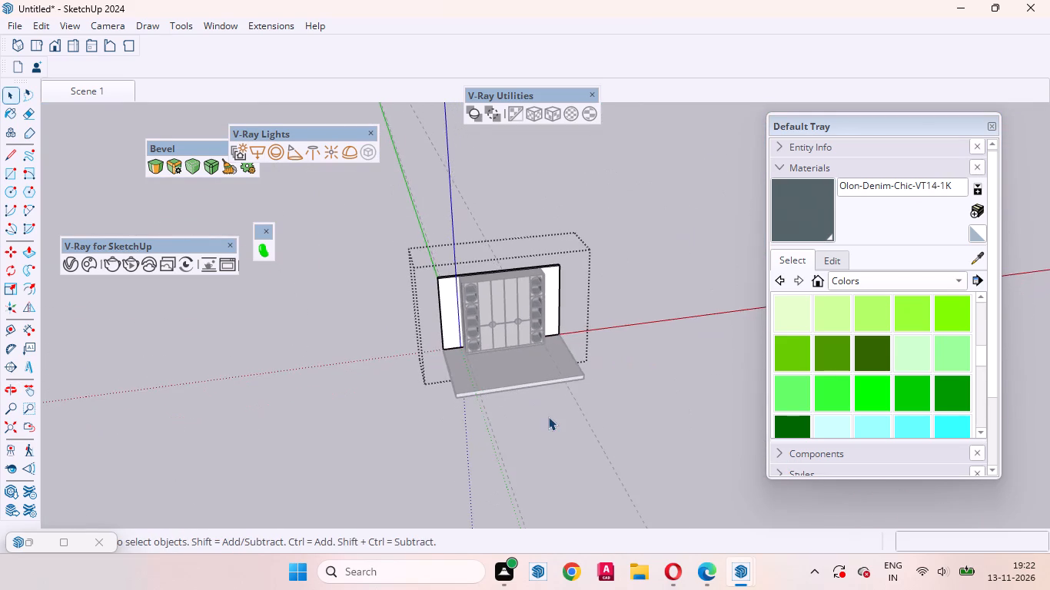
click(551, 418)
With the floor slab selected, create a new material using the white marble image 5943b18d2c54371cd8fdc3d12be475fa from Downloads as its texture.
scroll(477, 337, up, 7)
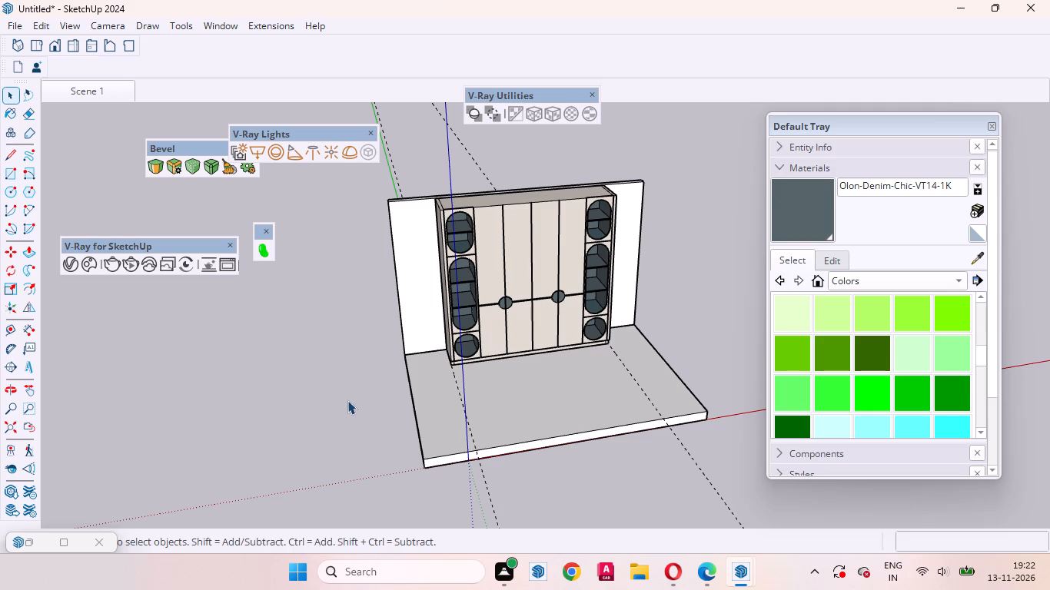
click(454, 422)
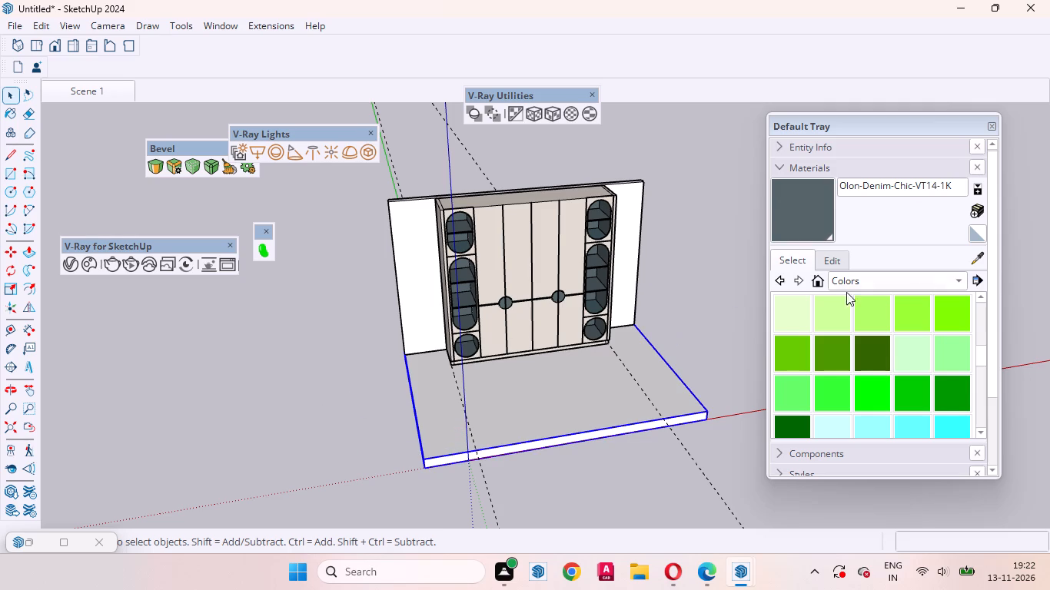
click(980, 212)
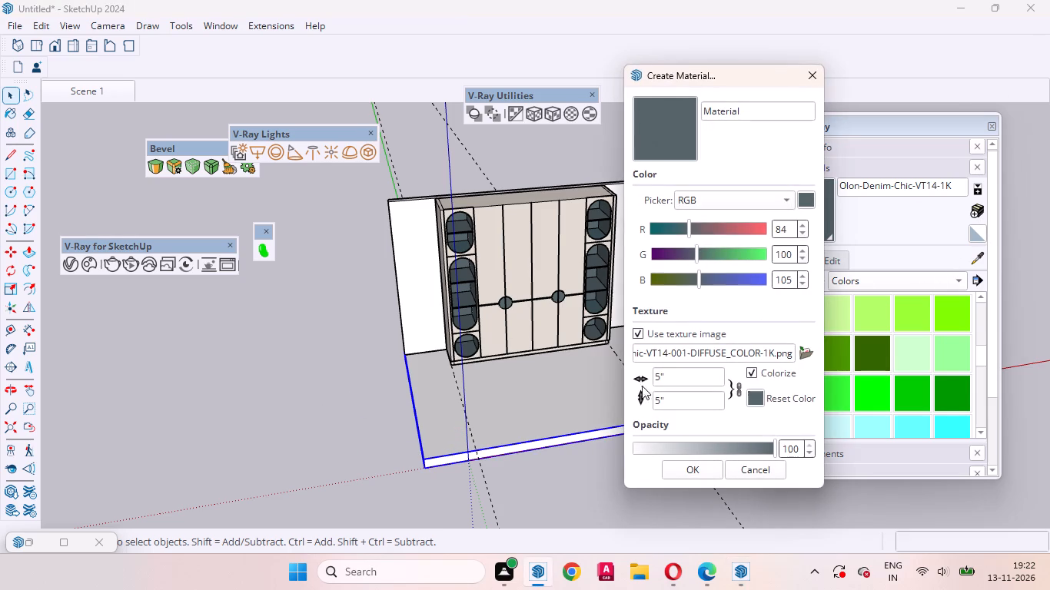
click(797, 347)
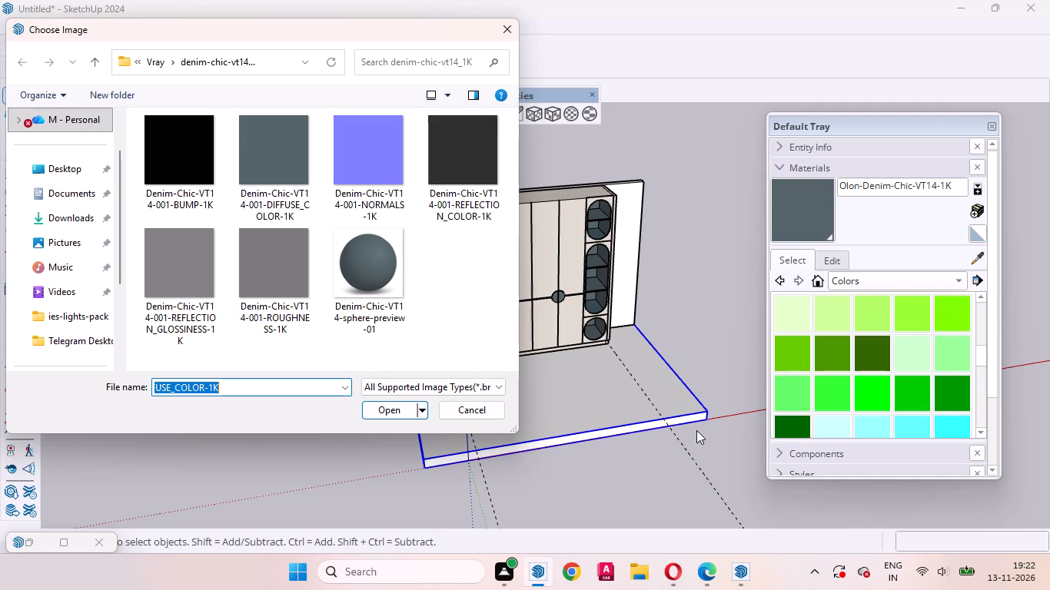
click(56, 218)
scroll(331, 283, down, 2)
scroll(333, 292, up, 1)
scroll(333, 292, down, 1)
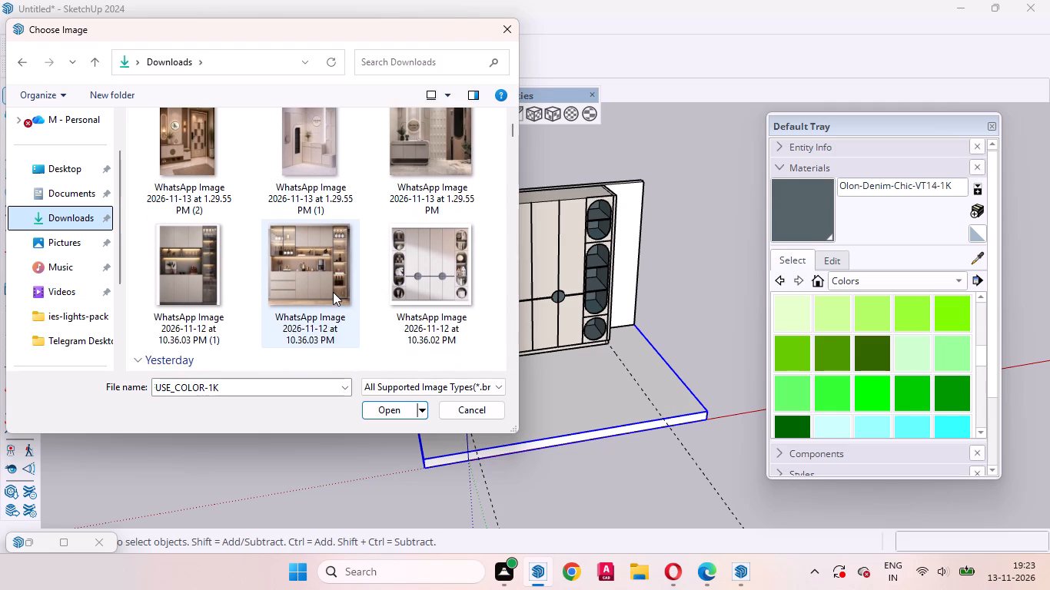
scroll(333, 294, down, 8)
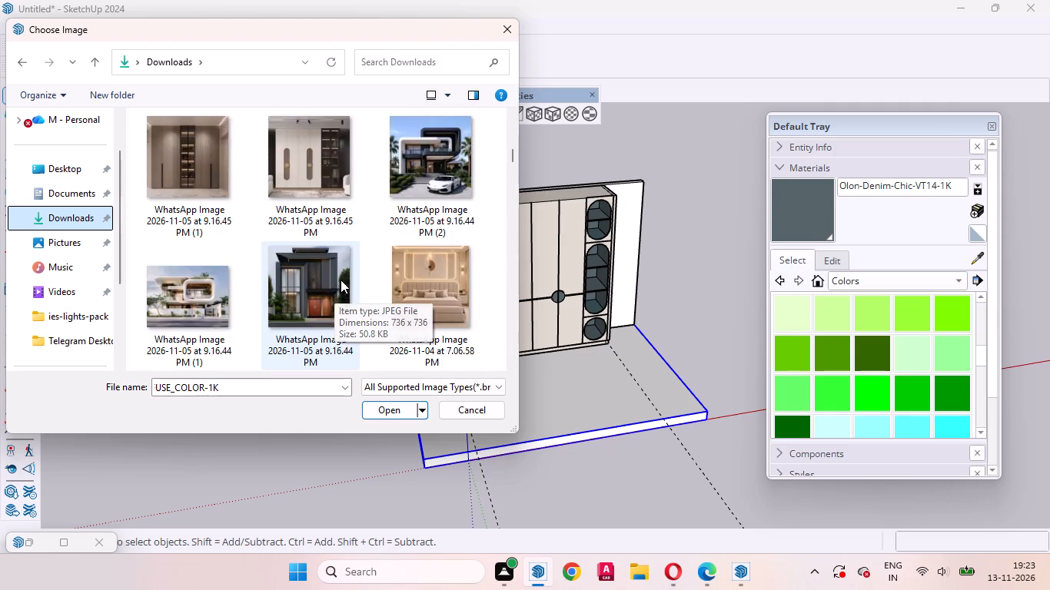
scroll(341, 280, down, 7)
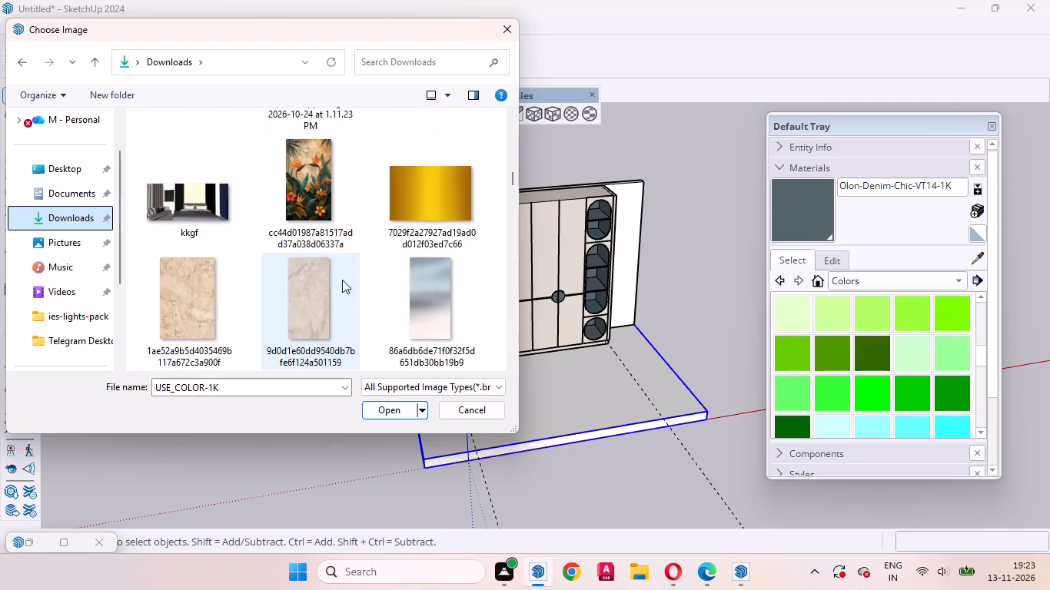
scroll(341, 285, down, 5)
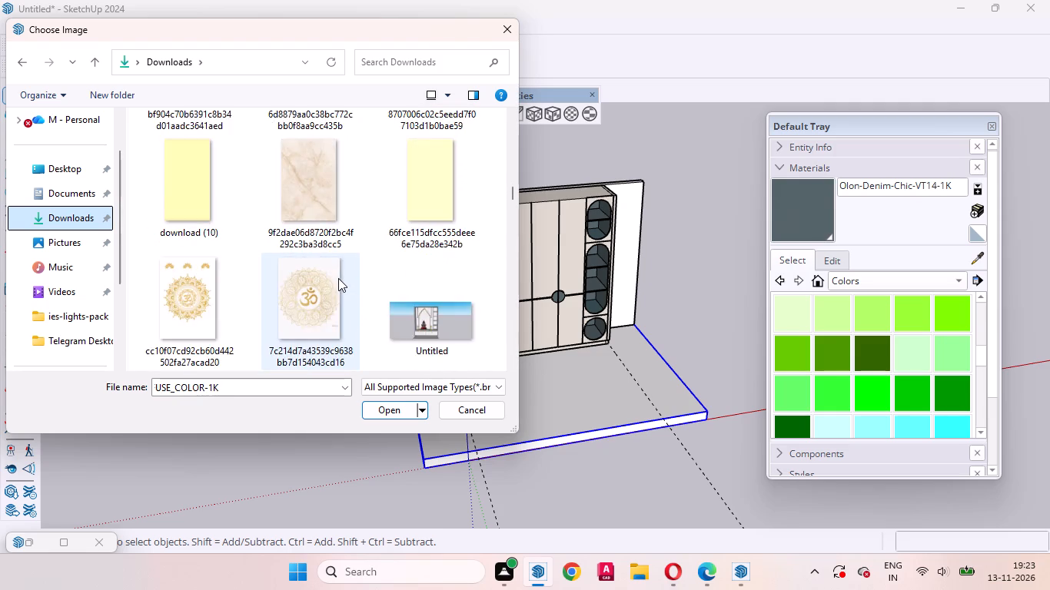
scroll(338, 278, down, 2)
click(311, 197)
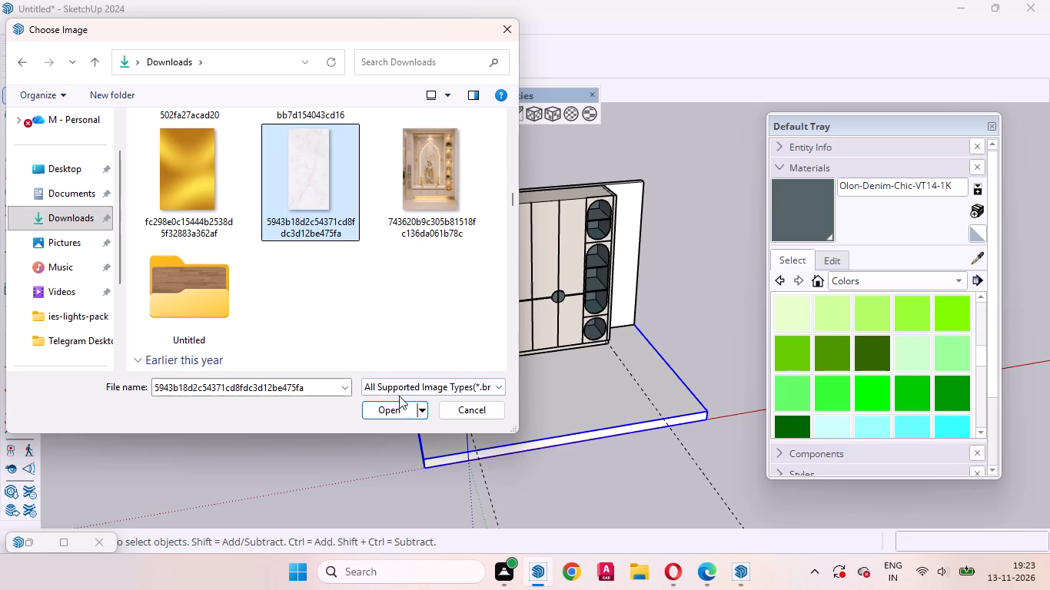
click(398, 407)
click(686, 467)
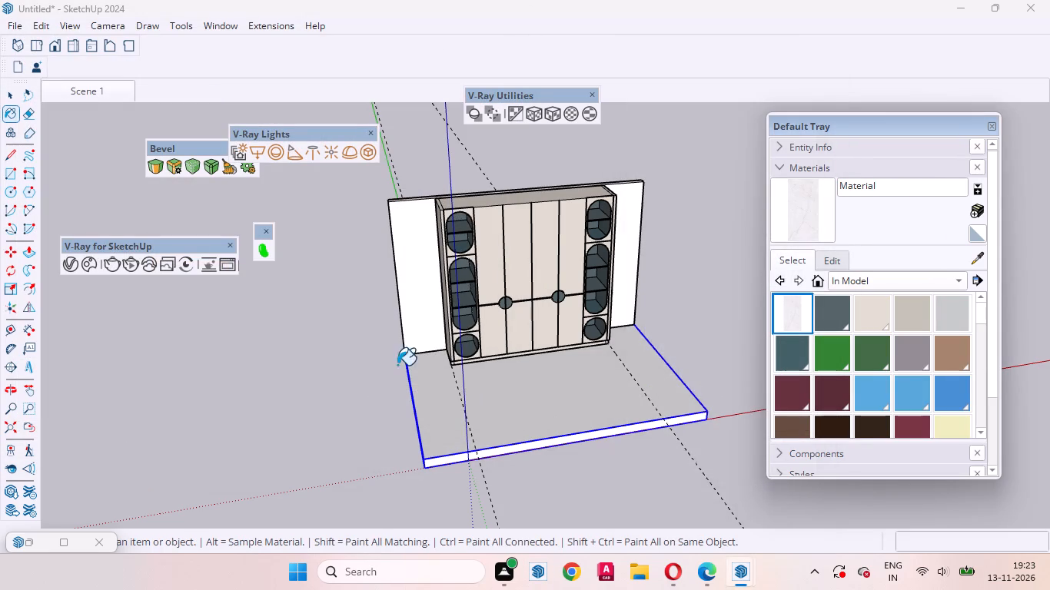
Open the floor slab group and paint its top face with the new white marble material.
scroll(521, 350, up, 4)
middle_drag(579, 422, 539, 476)
click(15, 95)
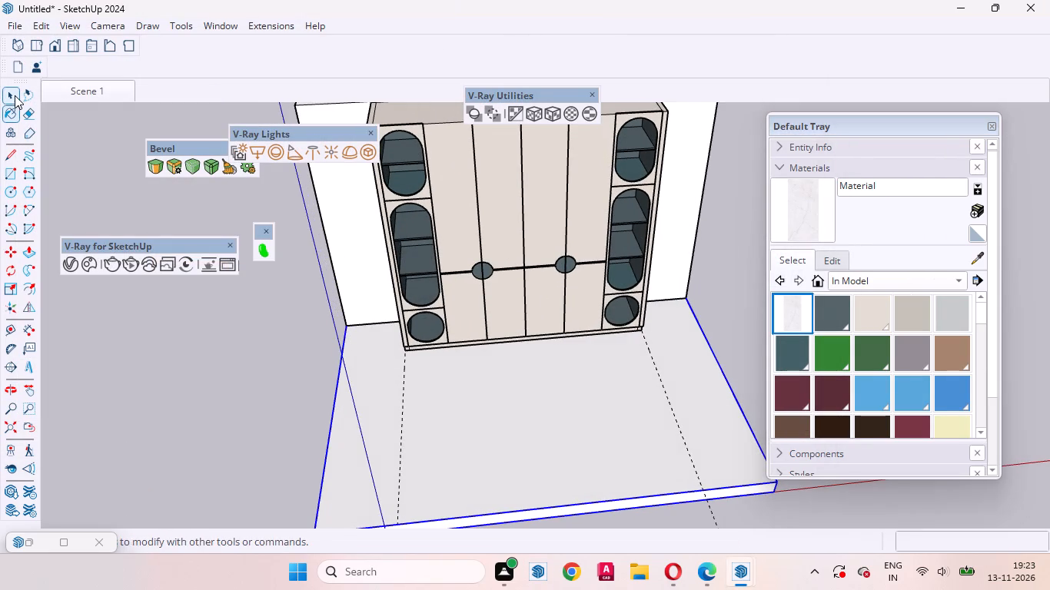
click(546, 395)
double_click(535, 401)
click(550, 419)
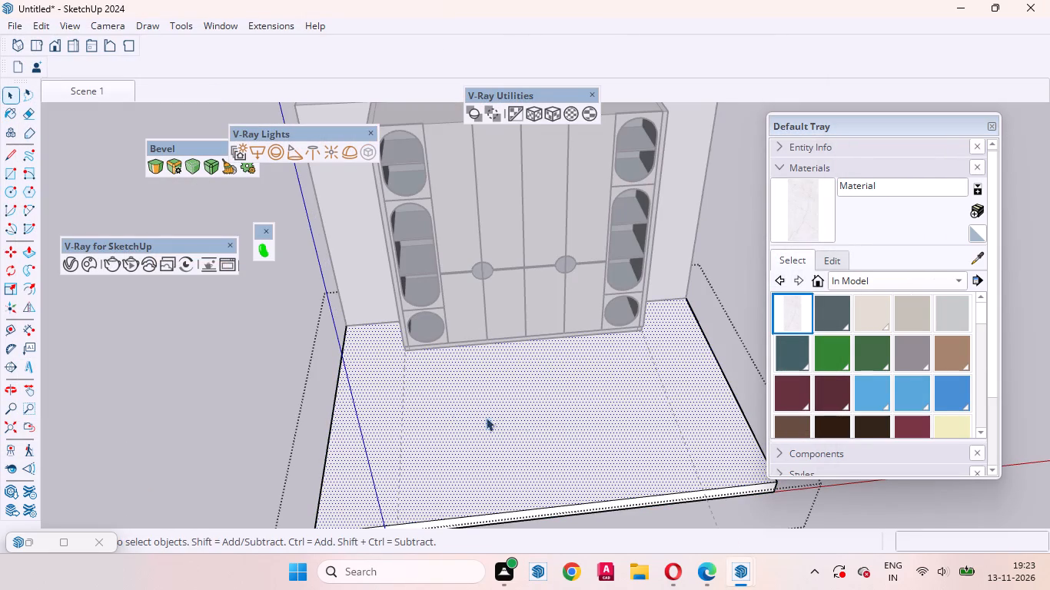
click(794, 221)
click(570, 448)
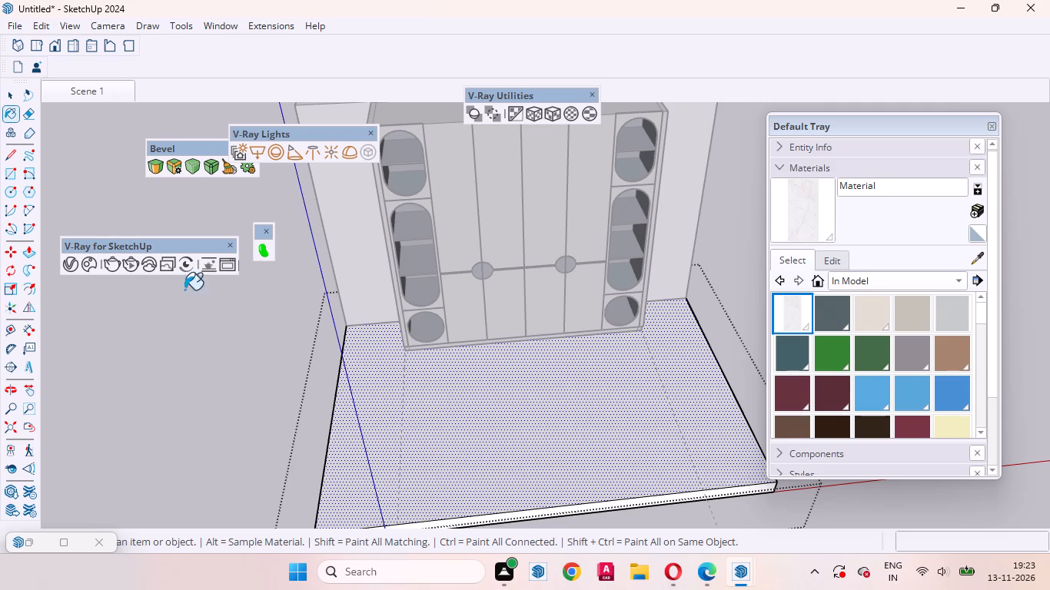
Apply V-Ray's fitted tri-planar projection to the marble texture on the floor's top face and exit the group.
right_click(374, 27)
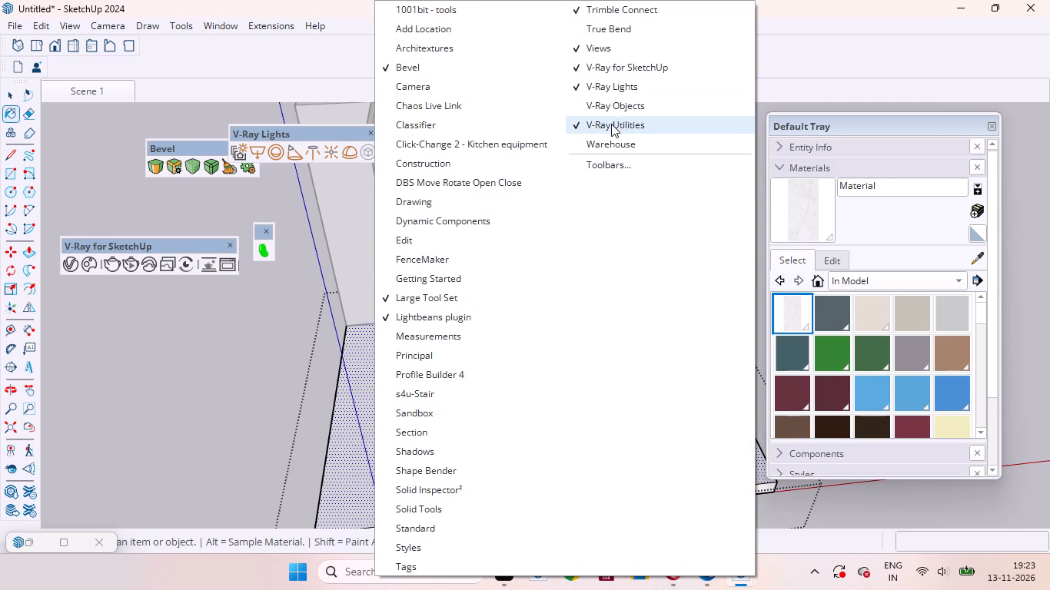
click(143, 376)
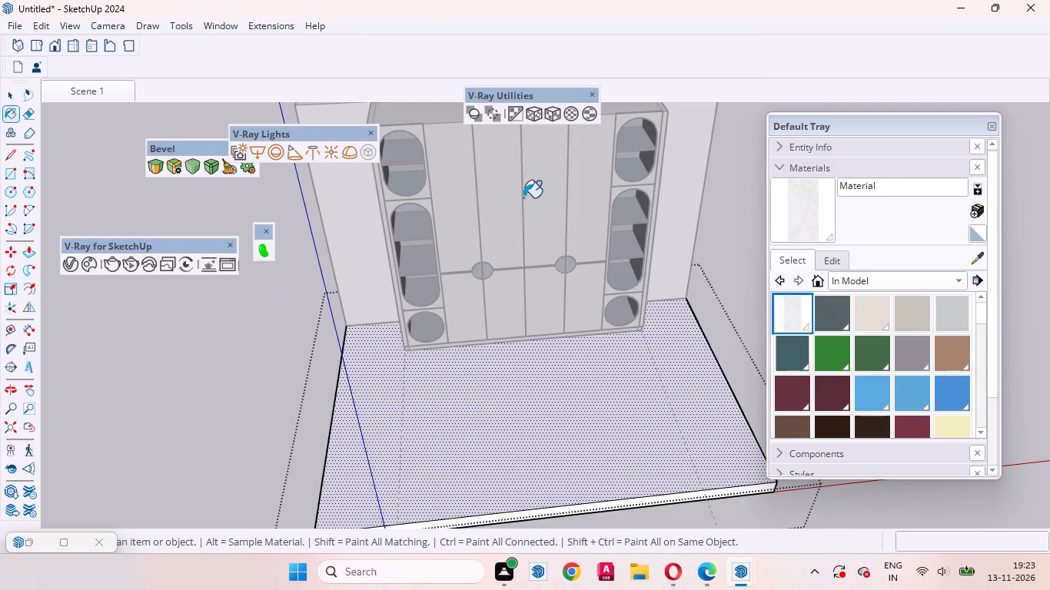
click(550, 112)
click(162, 427)
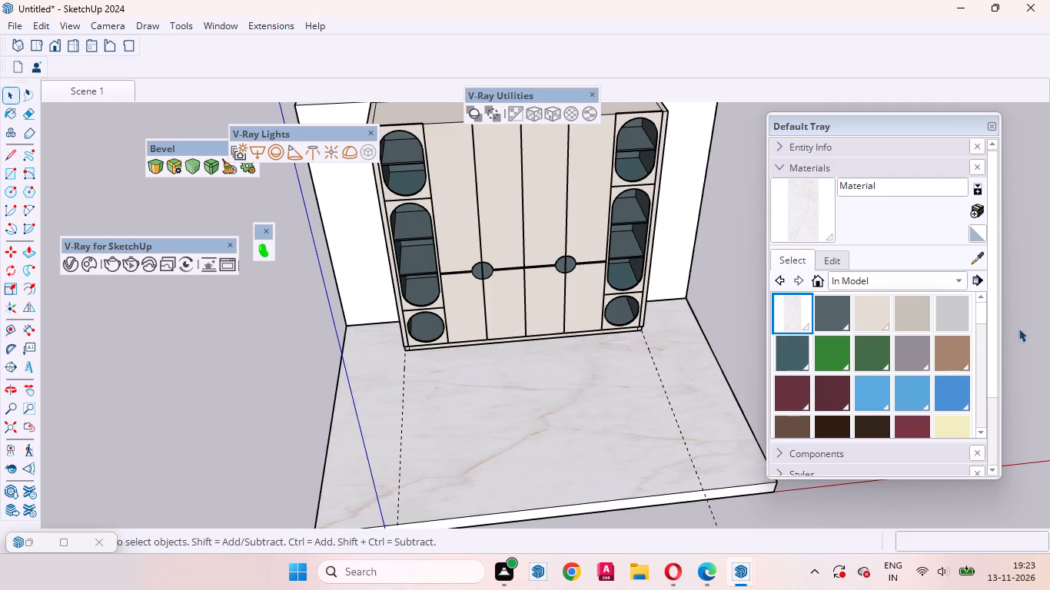
Open the marble material named Material in the V-Ray Asset Editor and make it editable in V-Ray.
click(972, 263)
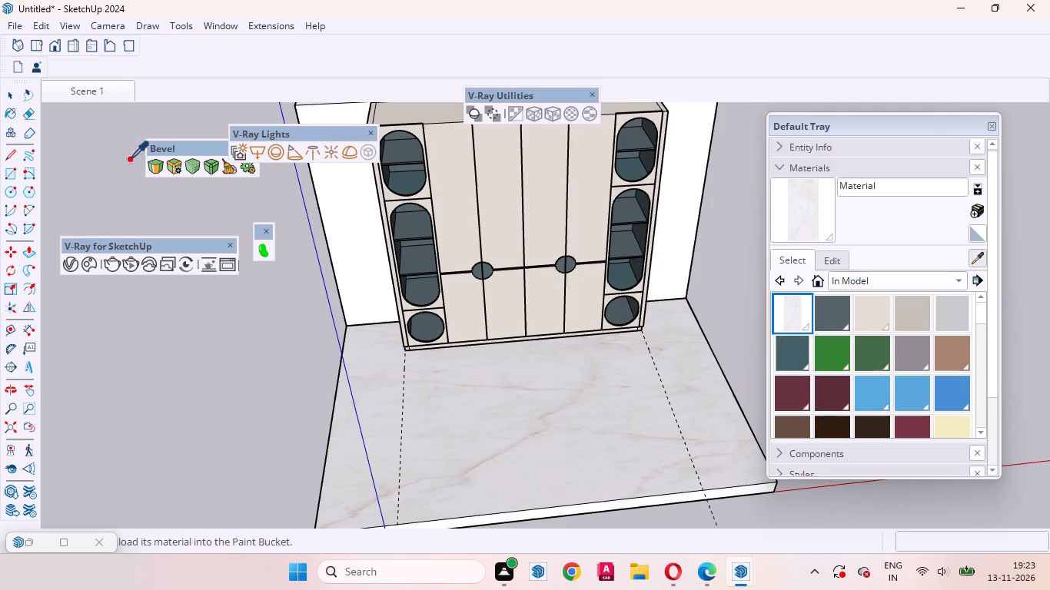
click(71, 264)
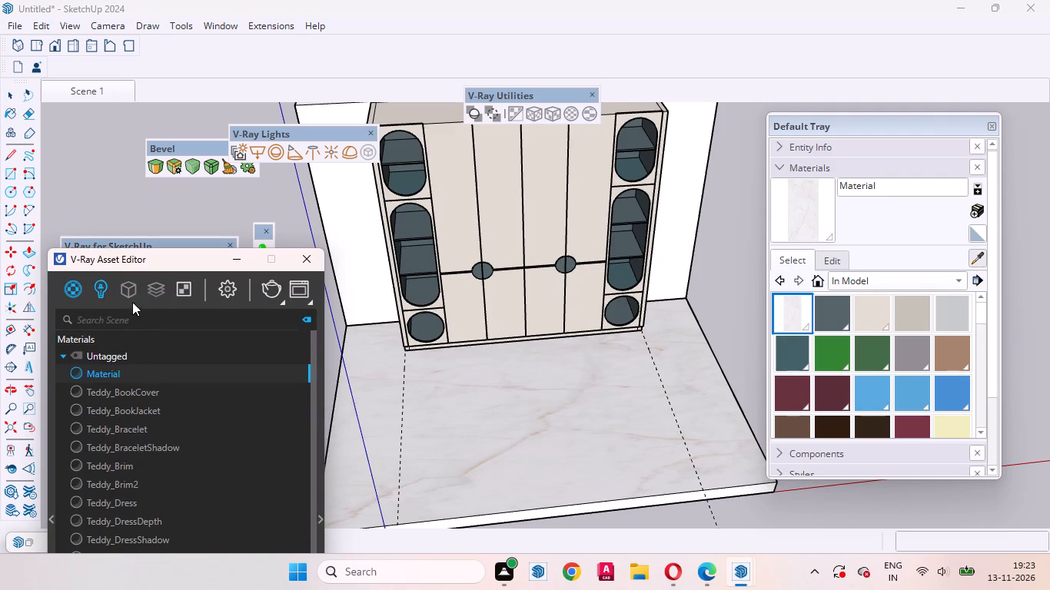
click(321, 449)
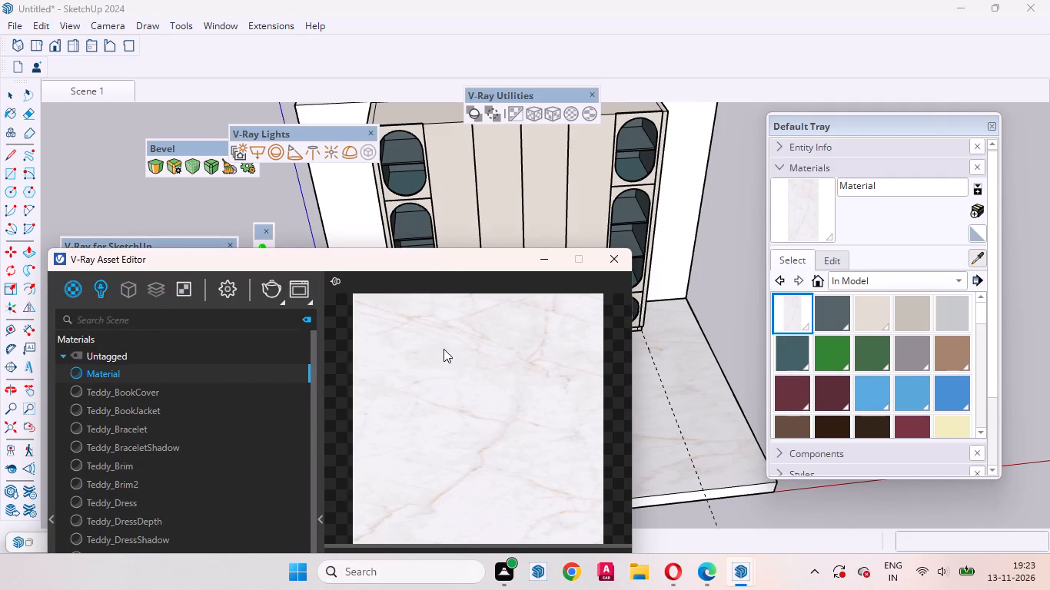
drag(443, 266, 448, 96)
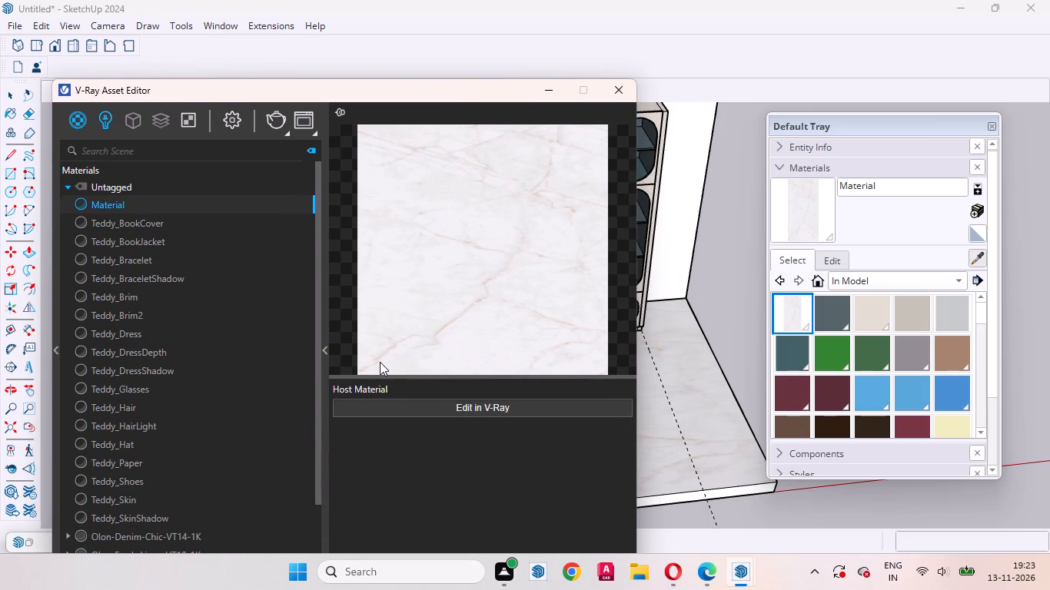
click(488, 413)
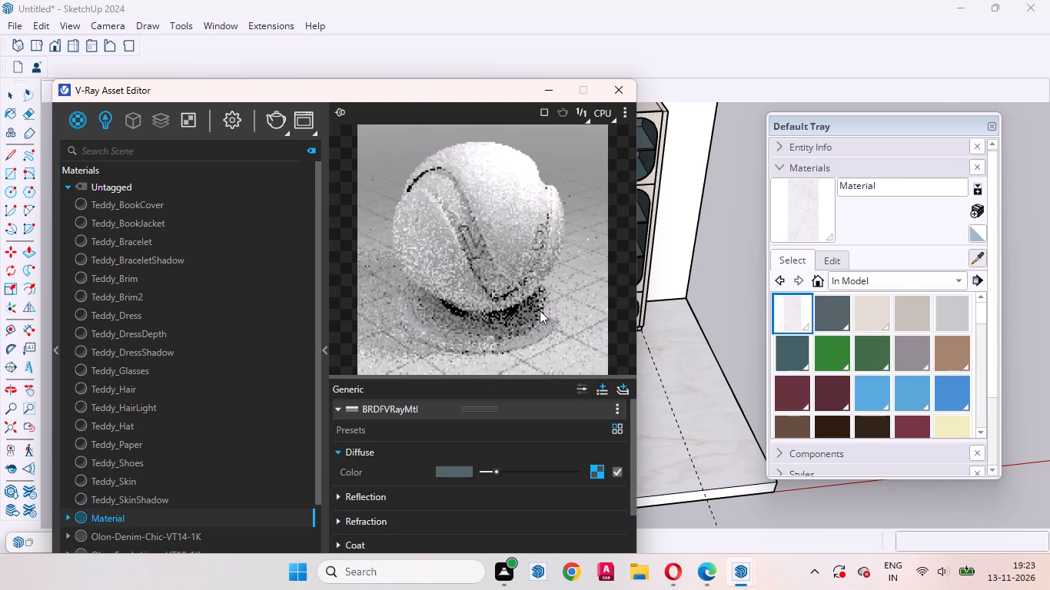
Set the marble's reflection surface control to Use Glossiness and raise its reflection colour from black to light grey.
drag(457, 97, 511, 28)
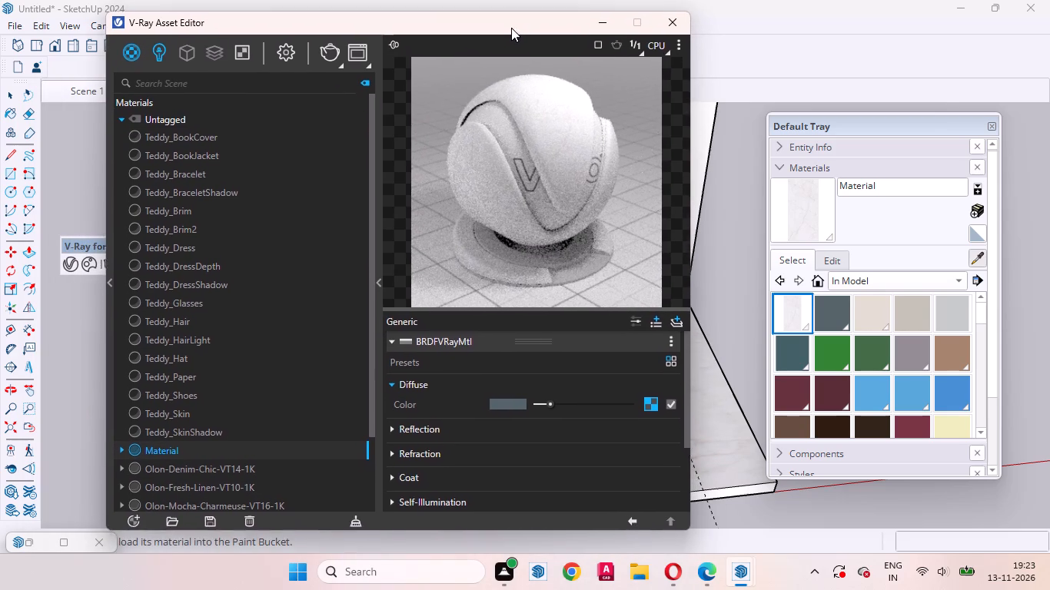
drag(511, 28, 510, 22)
scroll(494, 306, down, 1)
click(450, 425)
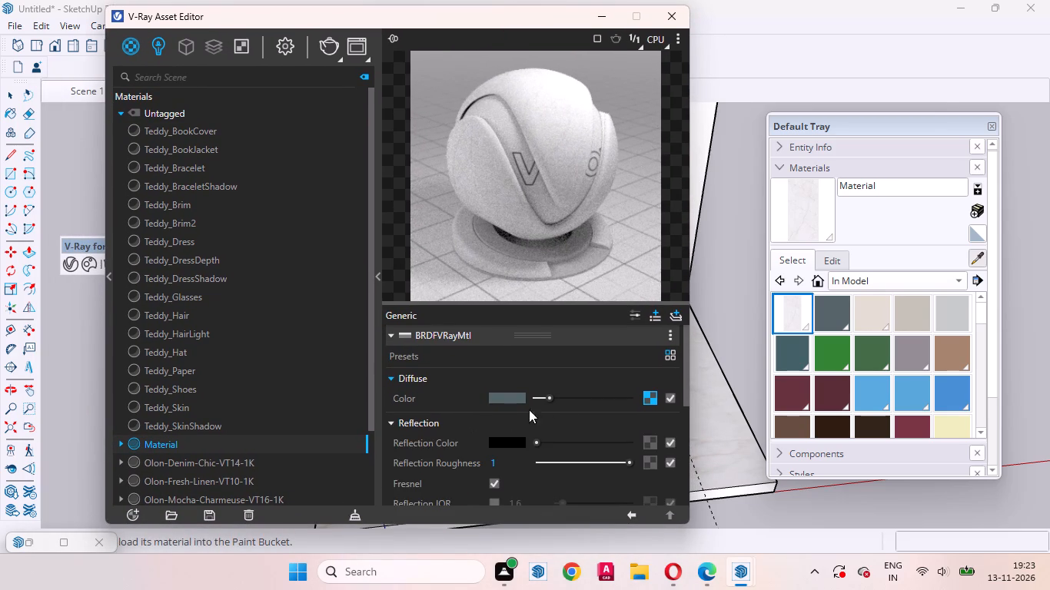
scroll(571, 399, down, 2)
click(638, 394)
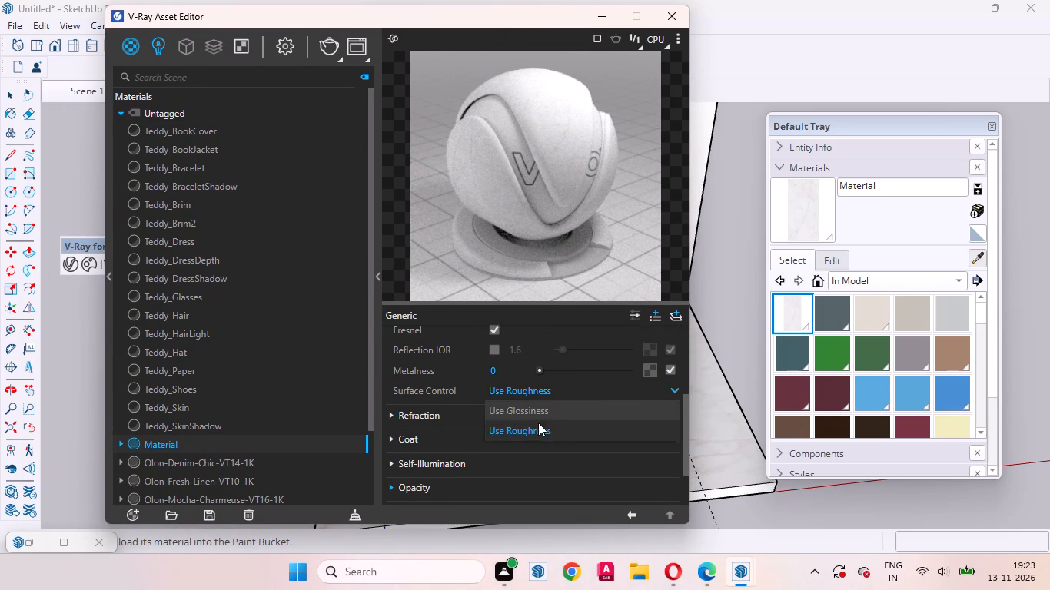
click(537, 414)
scroll(548, 419, up, 1)
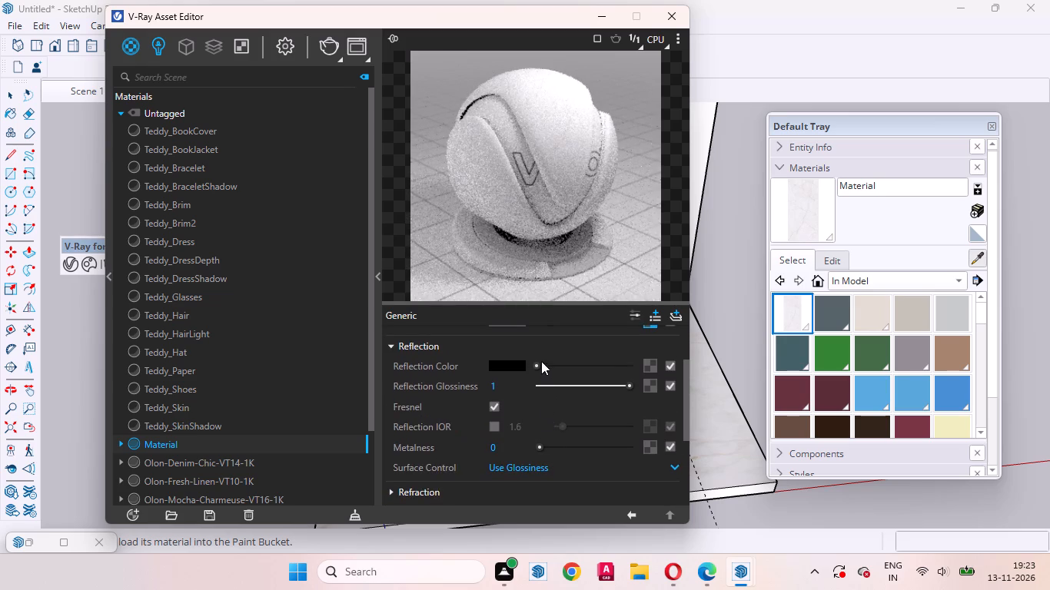
drag(536, 363, 568, 365)
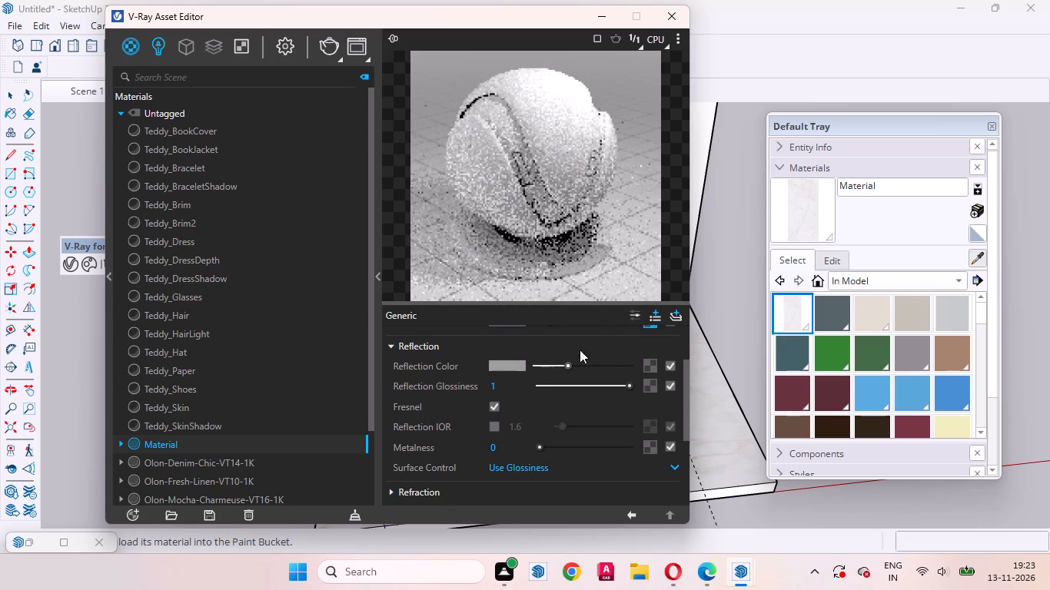
click(374, 278)
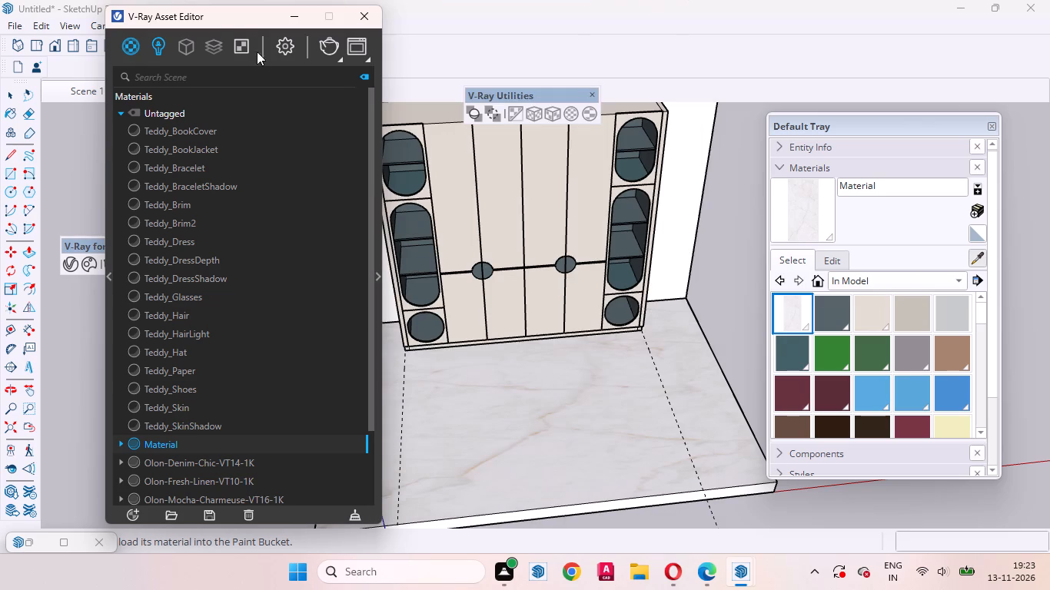
Return to the Scene 1 front view with the V-Ray Asset Editor moved clear of the wardrobe and check the room.
drag(221, 18, 248, 253)
click(81, 94)
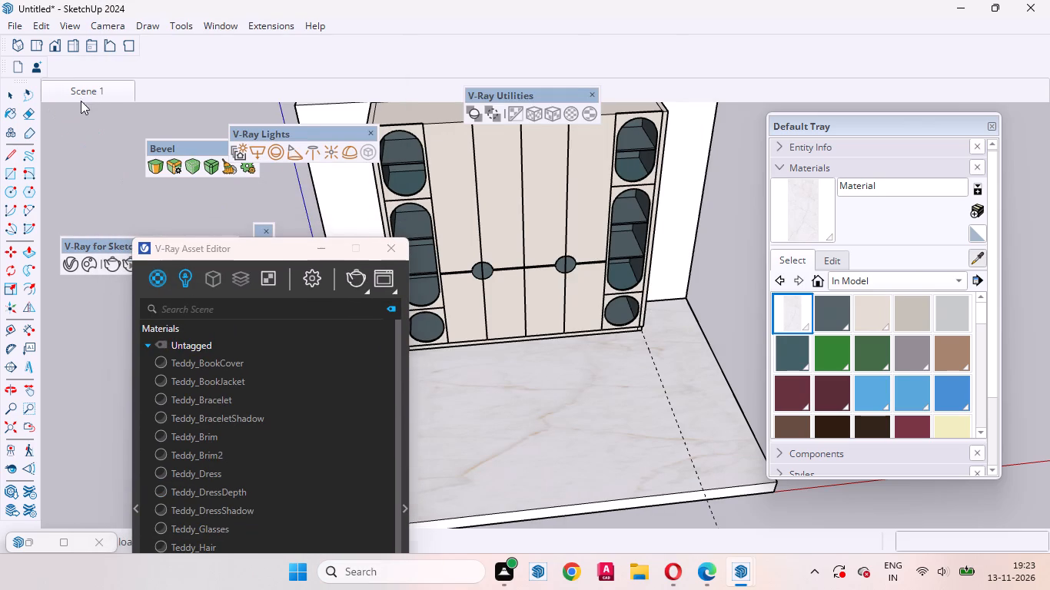
drag(271, 254, 718, 302)
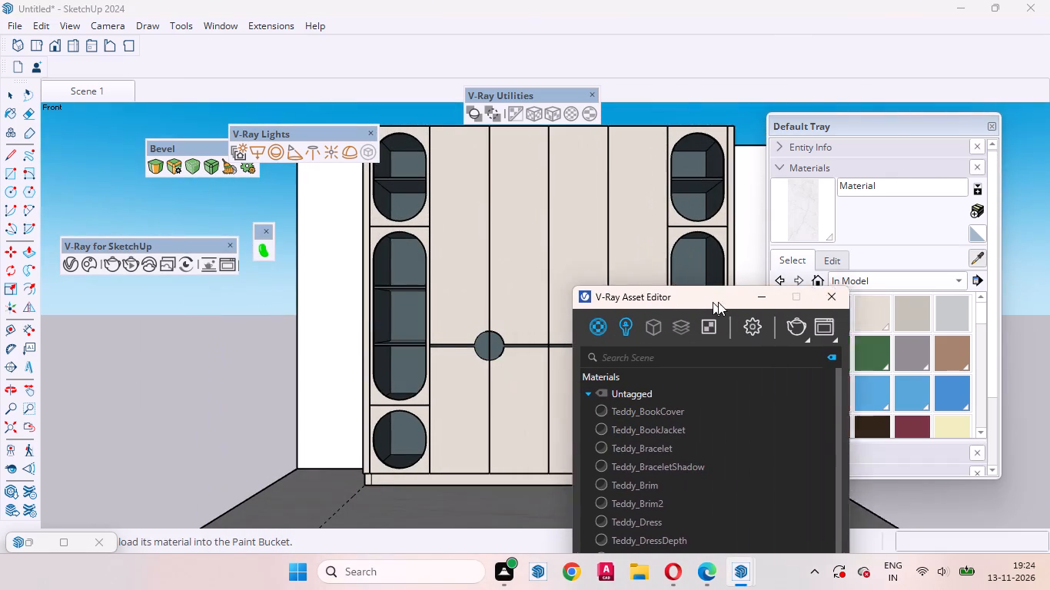
drag(718, 302, 821, 297)
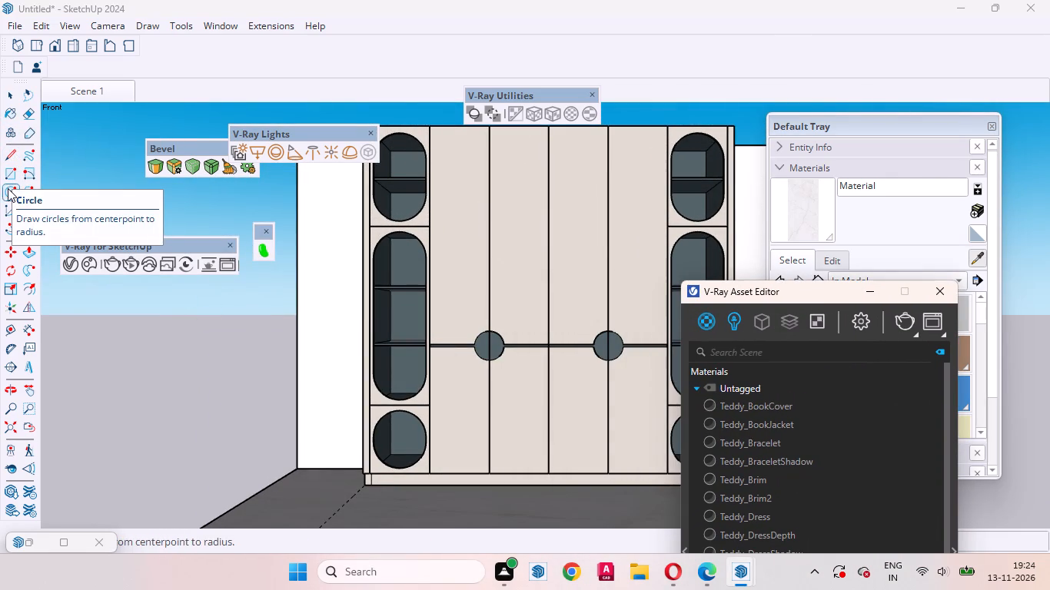
scroll(322, 382, down, 3)
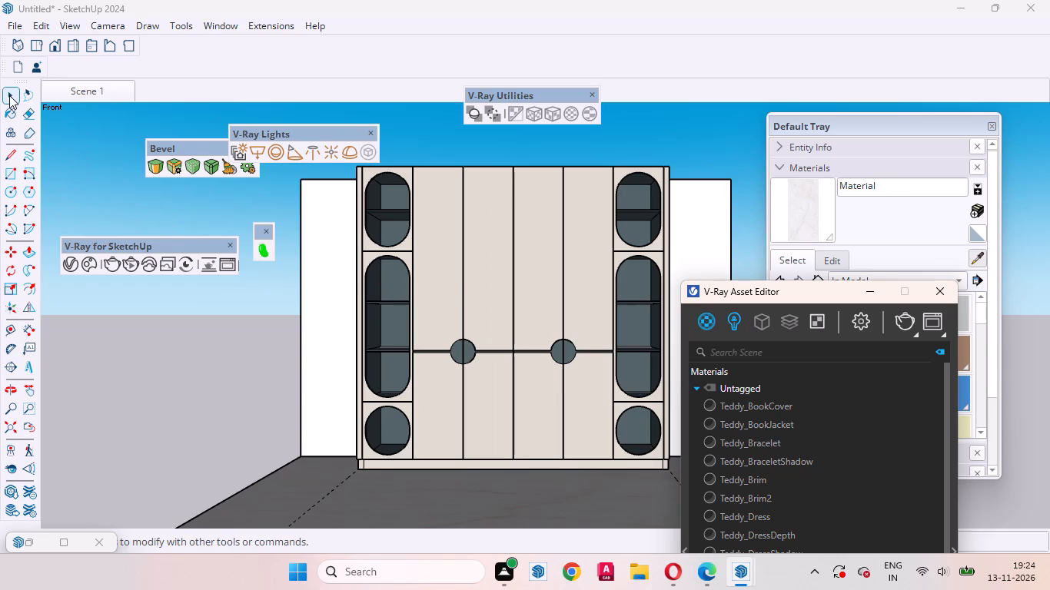
Examine the wardrobe, back wall and marble floor from several angles, then return to the Scene 1 view.
click(9, 95)
scroll(409, 409, down, 8)
middle_drag(321, 396, 536, 589)
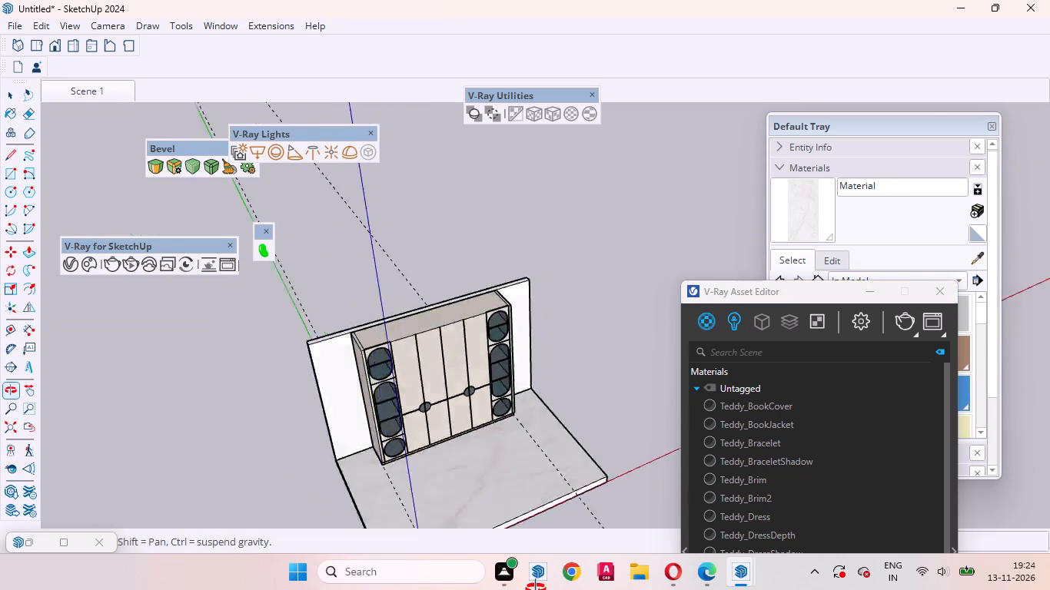
middle_drag(536, 589, 537, 565)
scroll(351, 310, down, 3)
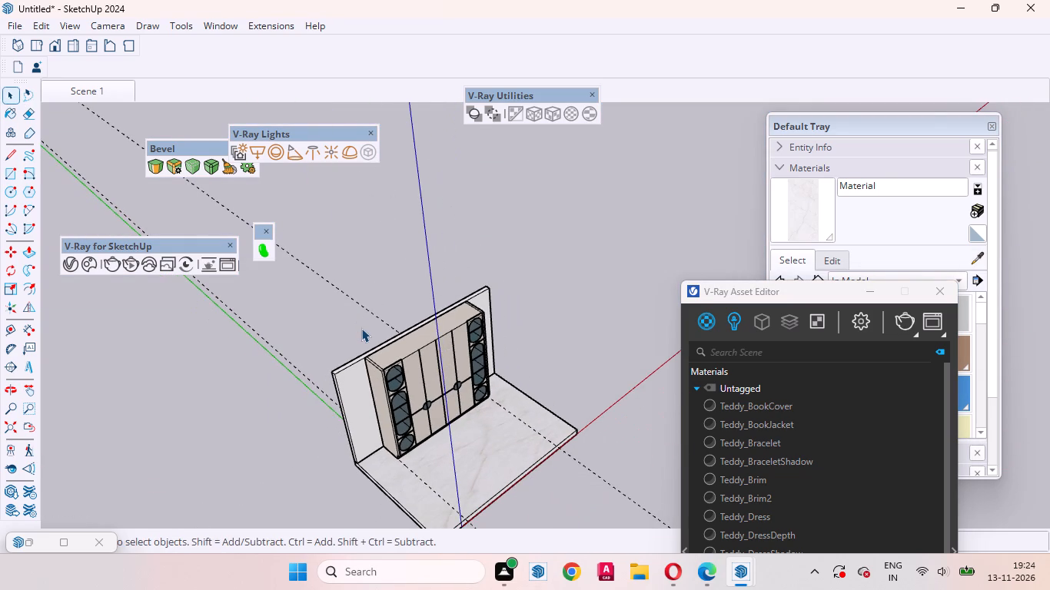
key(space)
middle_drag(573, 365, 381, 423)
scroll(523, 376, up, 3)
scroll(582, 366, down, 2)
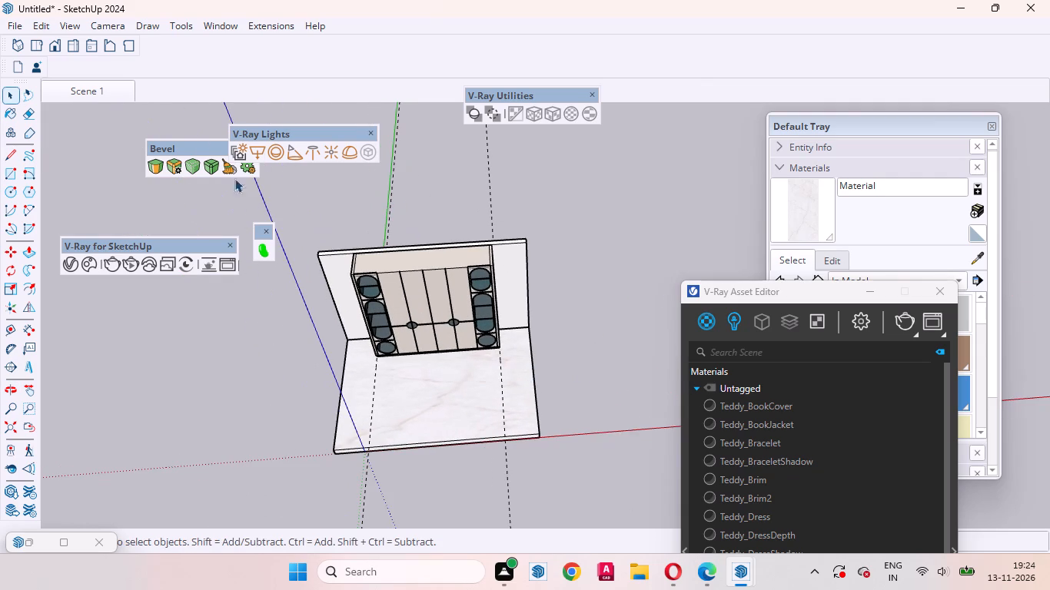
click(87, 87)
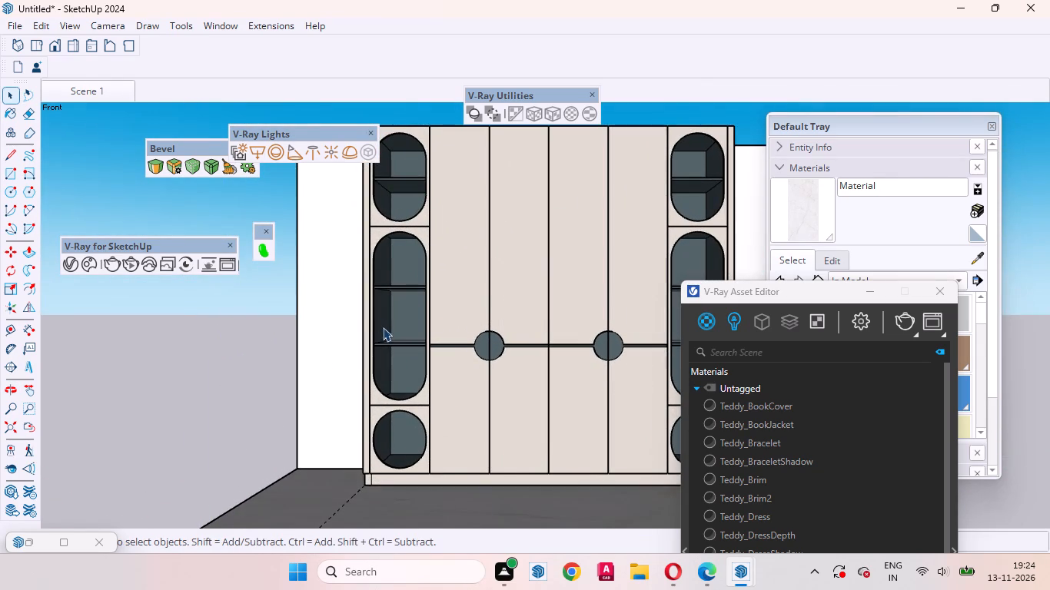
Open the floor group and push its left end face inward, close to the wardrobe's left side, with Push/Pull.
scroll(384, 329, down, 8)
middle_drag(294, 323, 594, 411)
scroll(427, 528, up, 11)
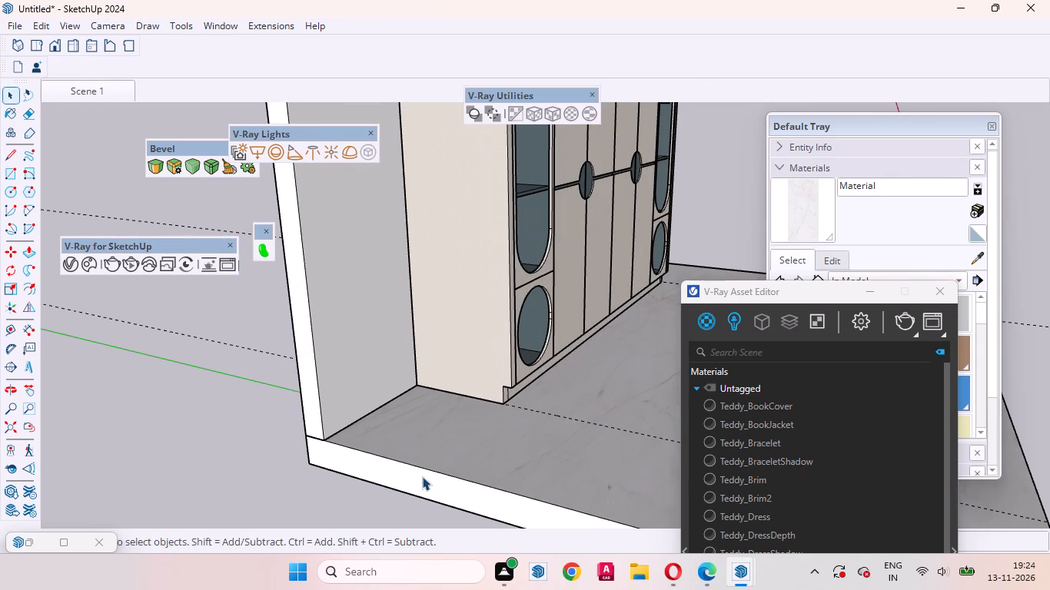
click(422, 476)
double_click(422, 490)
click(439, 487)
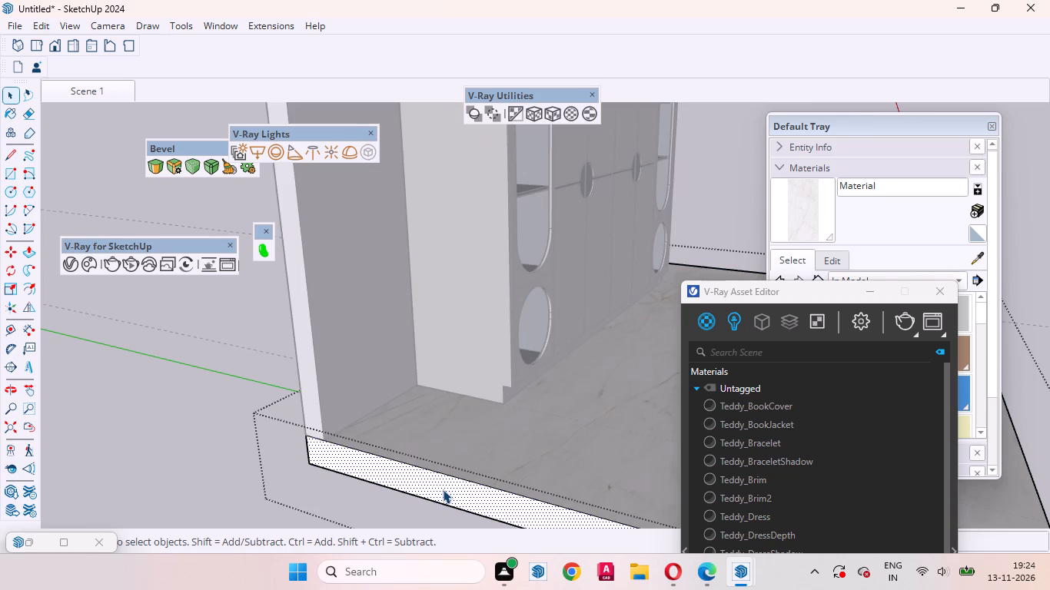
key(p)
click(443, 489)
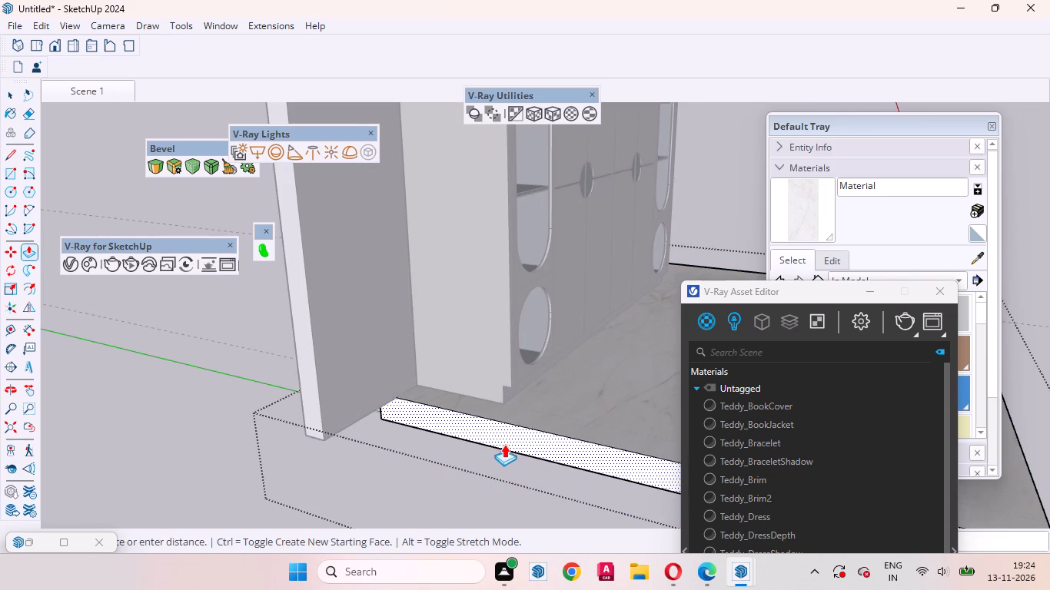
click(504, 444)
key(space)
Open the back wall group and push its left end face in flush with the wardrobe's left side.
click(307, 388)
click(307, 388)
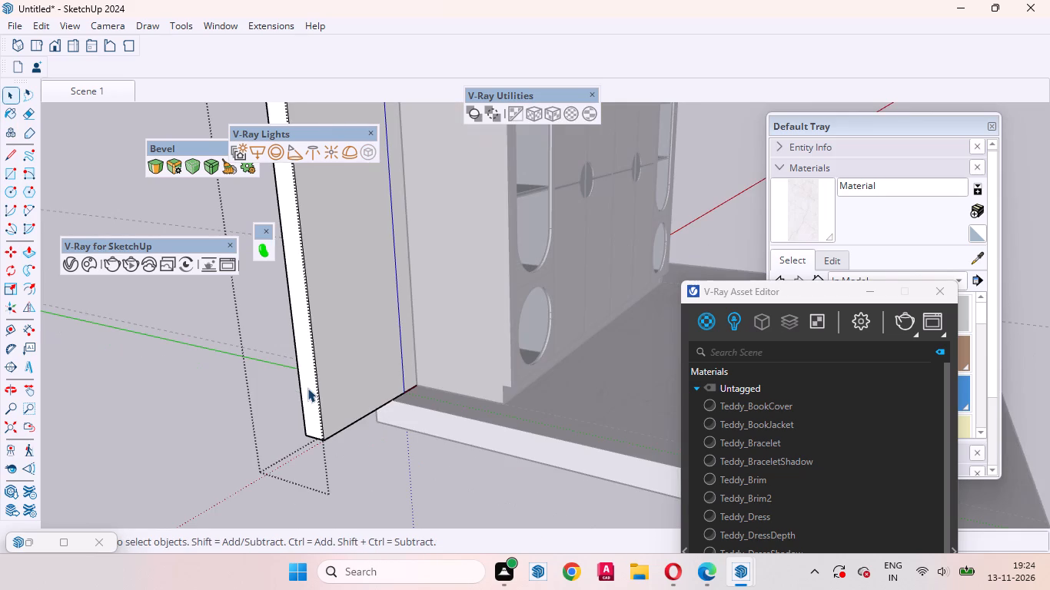
click(308, 386)
triple_click(308, 386)
click(308, 381)
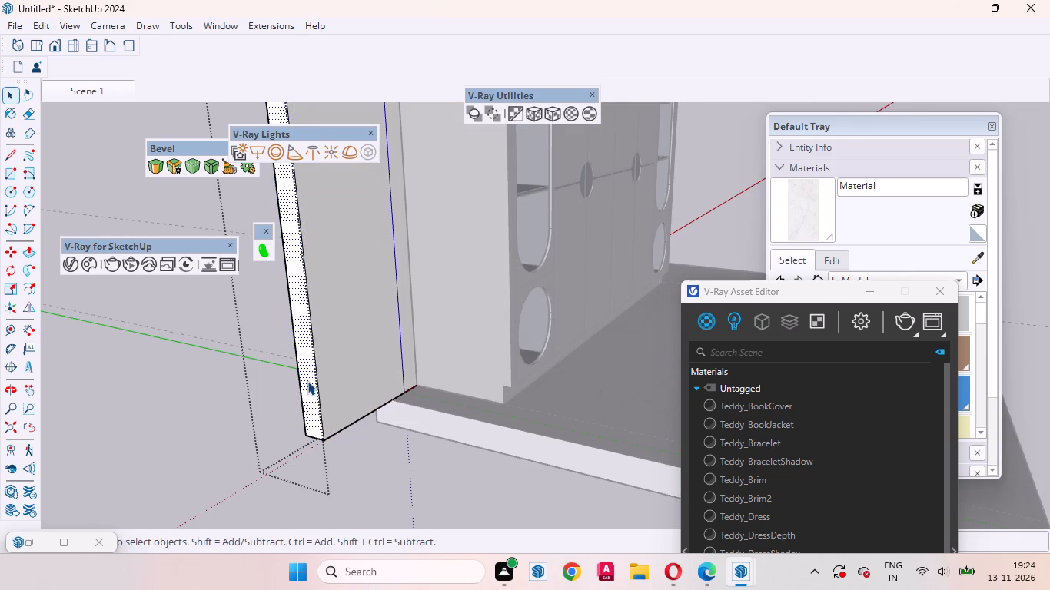
key(p)
click(307, 381)
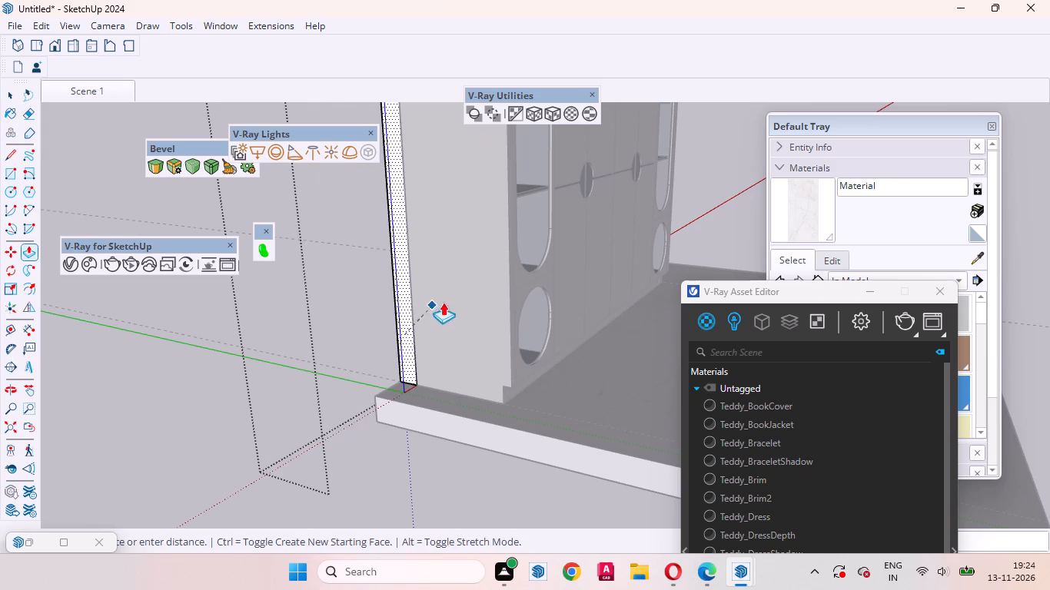
click(457, 297)
key(space)
Push the floor's left end face in flush with the shortened back wall and exit the group.
drag(448, 421, 451, 410)
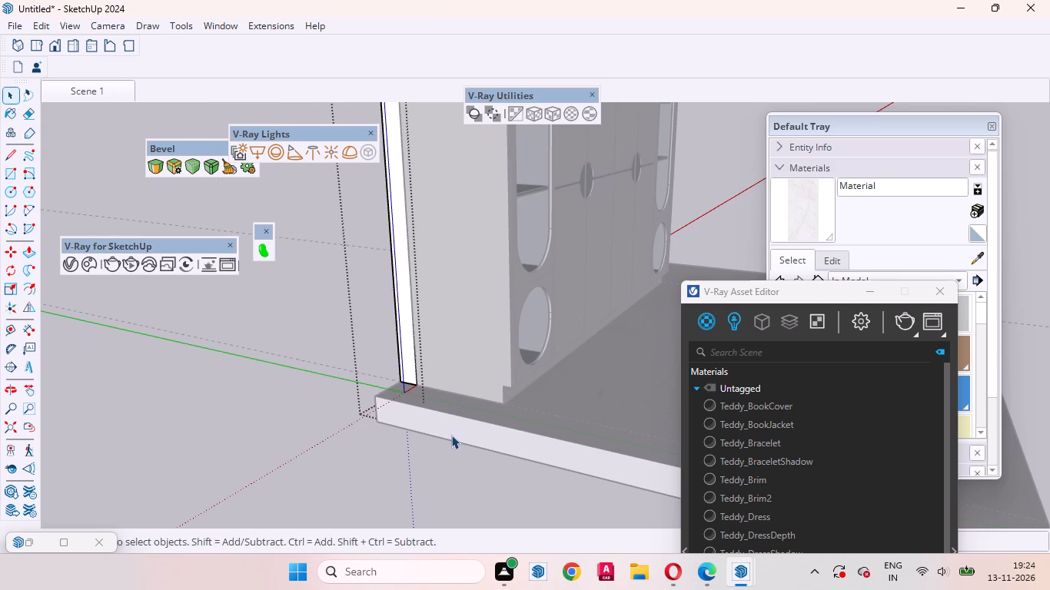
click(451, 435)
click(452, 431)
double_click(453, 431)
click(453, 431)
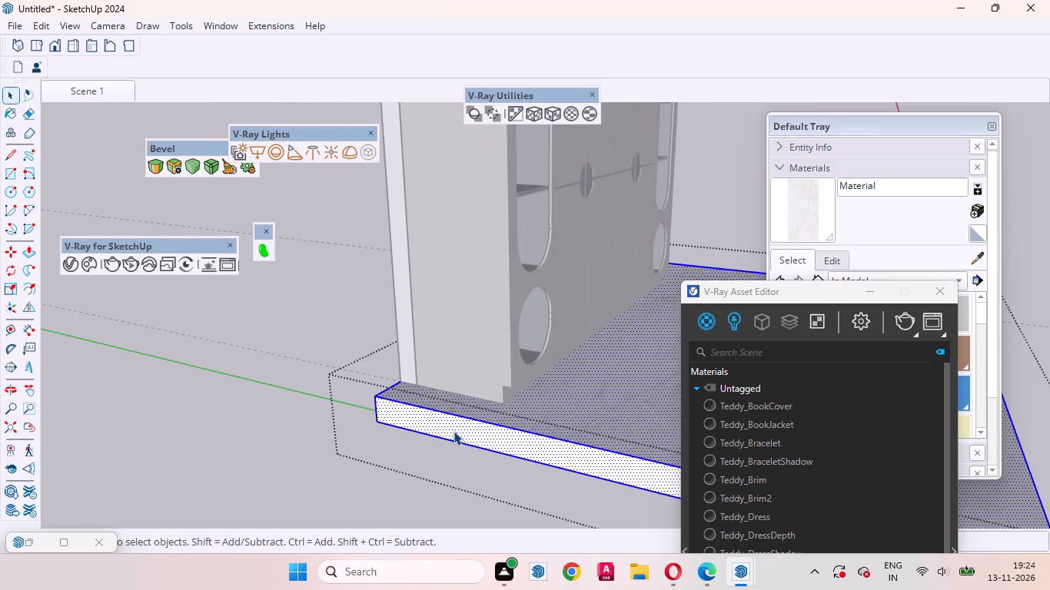
key(p)
click(454, 431)
click(454, 343)
key(space)
click(382, 462)
scroll(329, 466, down, 2)
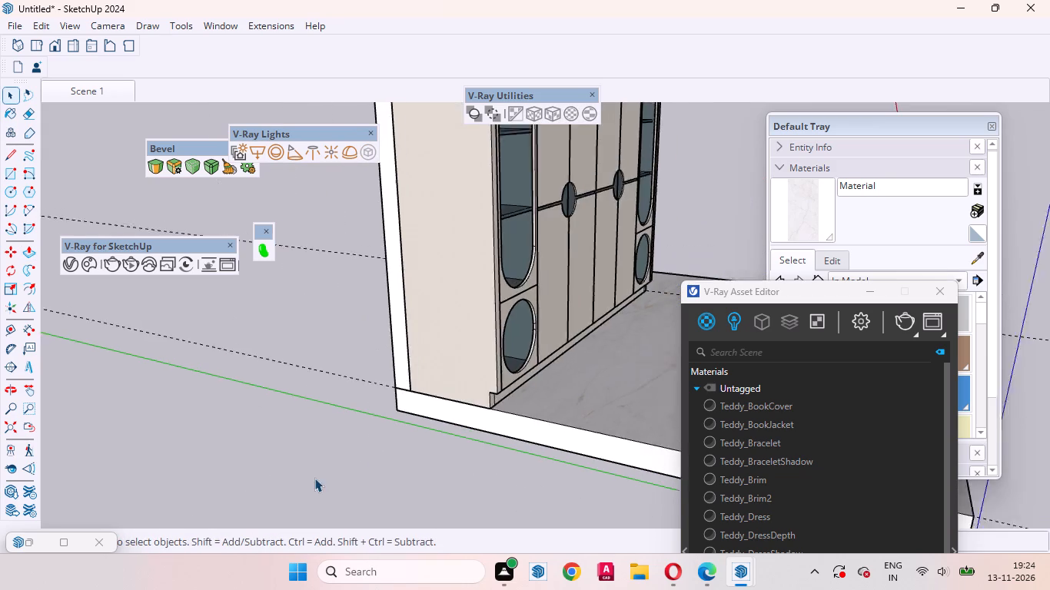
Open the floor group, pull its left end face outward by 6.5 inches as a new section, and exit the group.
scroll(314, 478, down, 6)
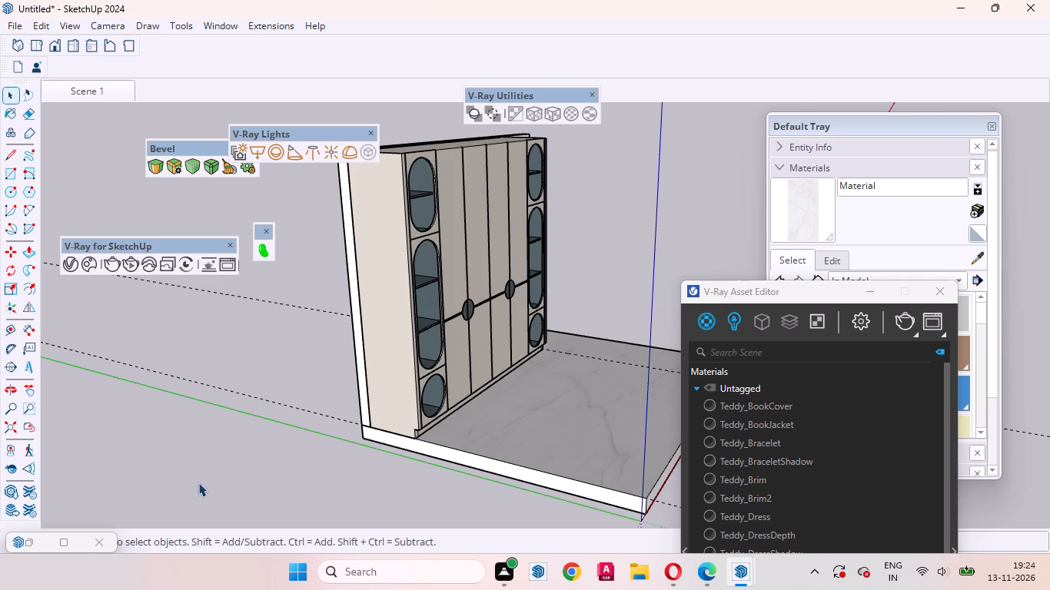
scroll(199, 464, down, 8)
middle_drag(294, 532, 231, 547)
scroll(330, 461, up, 10)
triple_click(388, 458)
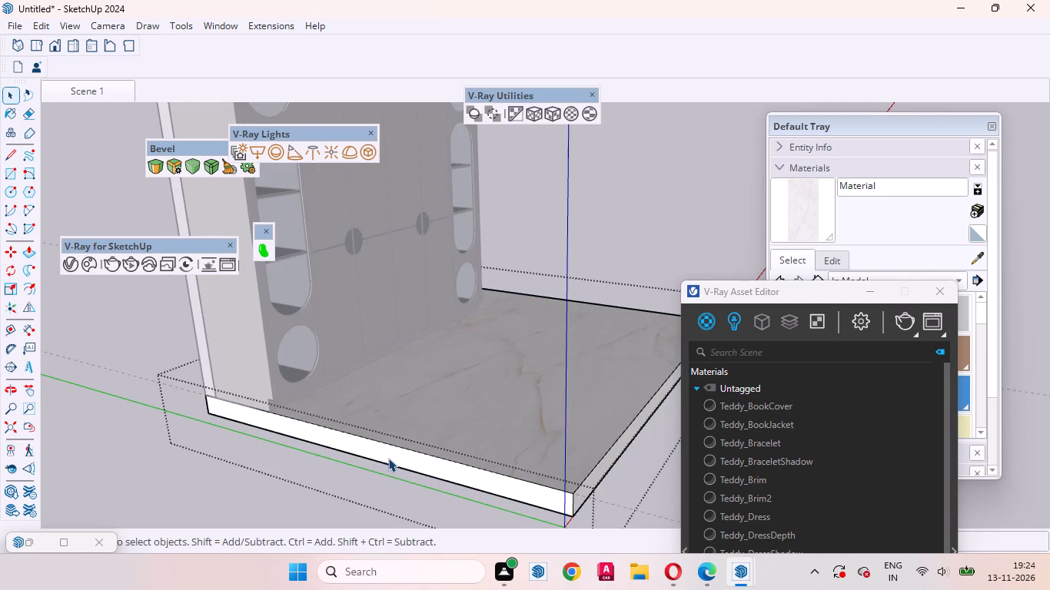
click(394, 456)
key(p)
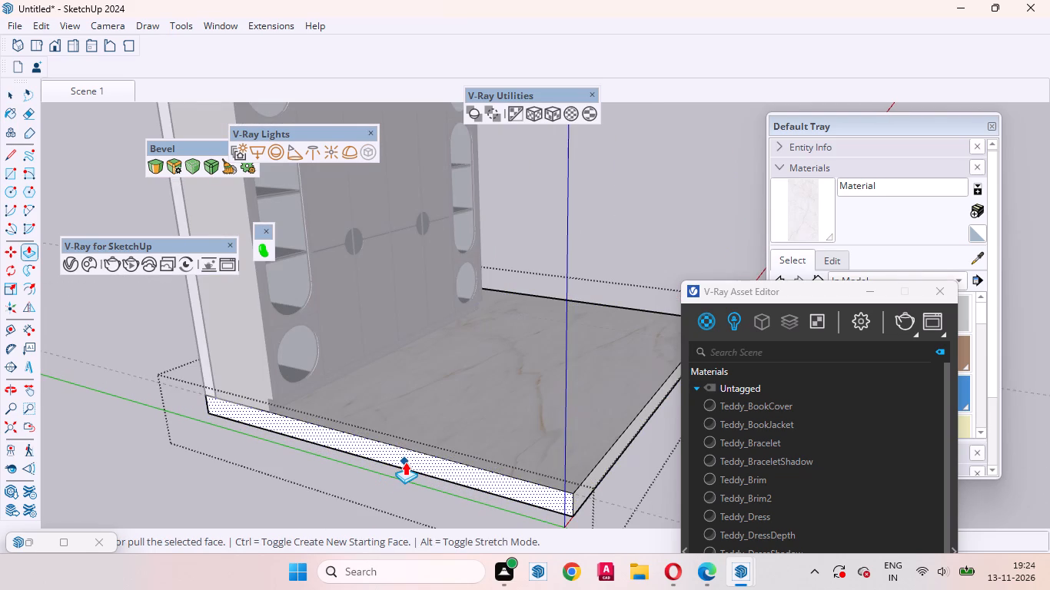
click(405, 462)
text(4,5)
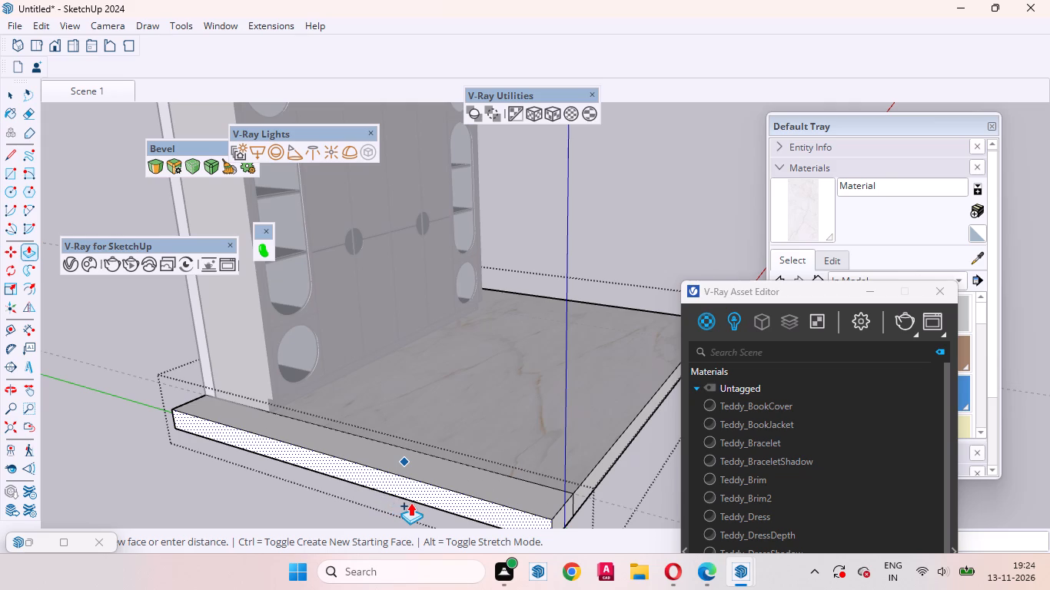
key(BackSpace)
key(space)
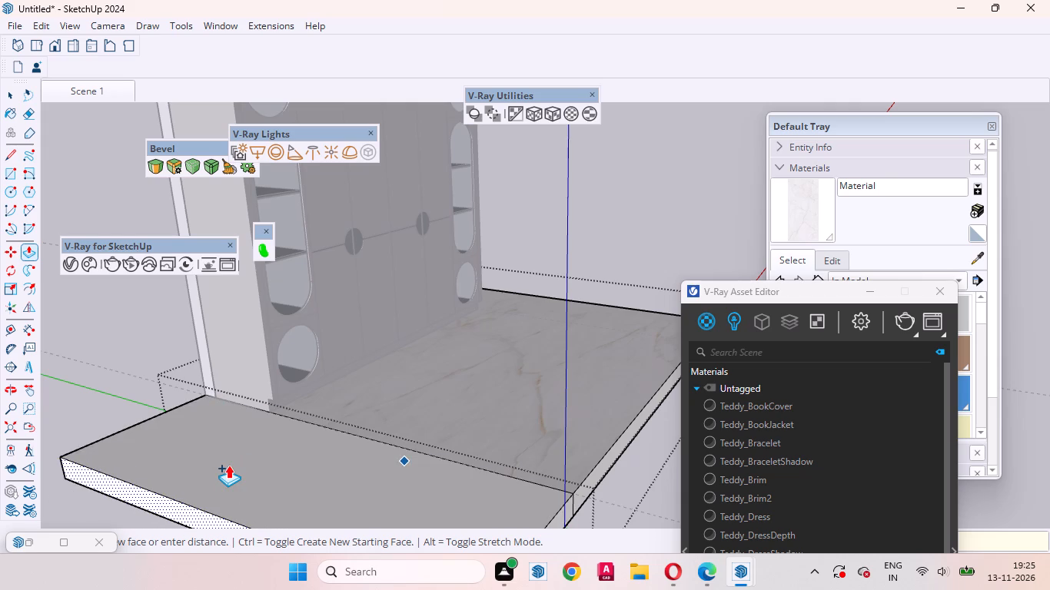
text(6.5)
key(Return)
key(space)
click(150, 491)
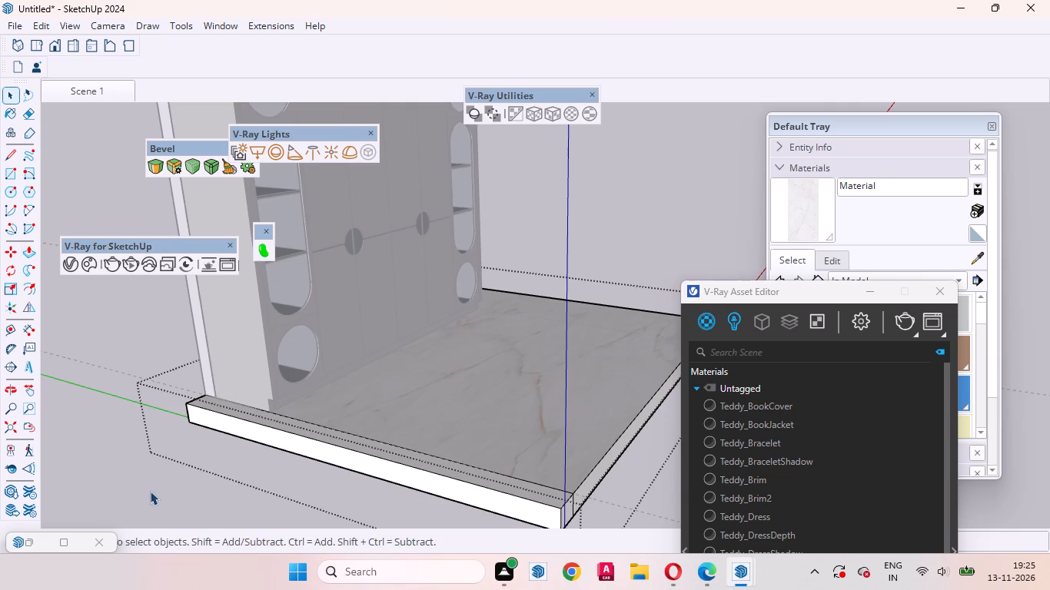
Measure across the new floor strip from the wardrobe's left side.
middle_drag(232, 476, 28, 589)
scroll(215, 210, up, 8)
scroll(323, 313, down, 5)
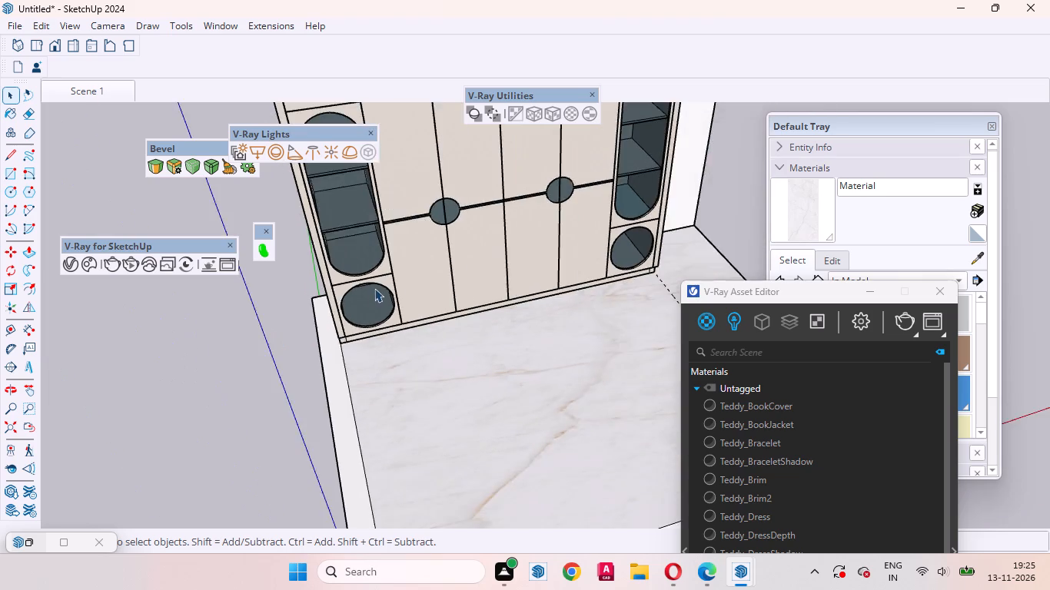
scroll(374, 288, down, 3)
middle_drag(277, 372, 366, 340)
scroll(351, 336, up, 10)
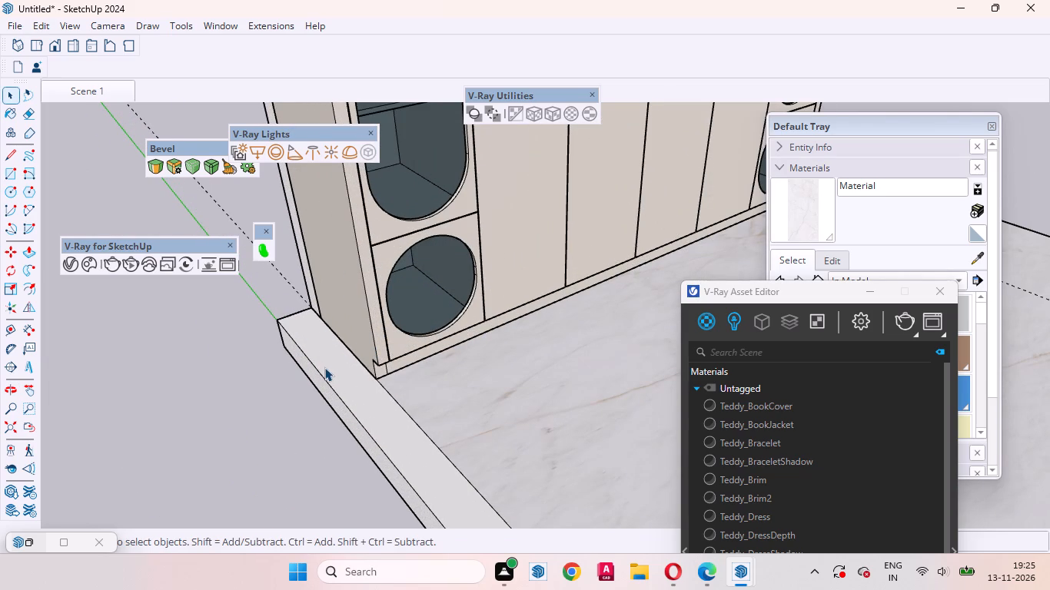
key(t)
scroll(339, 354, up, 4)
click(347, 346)
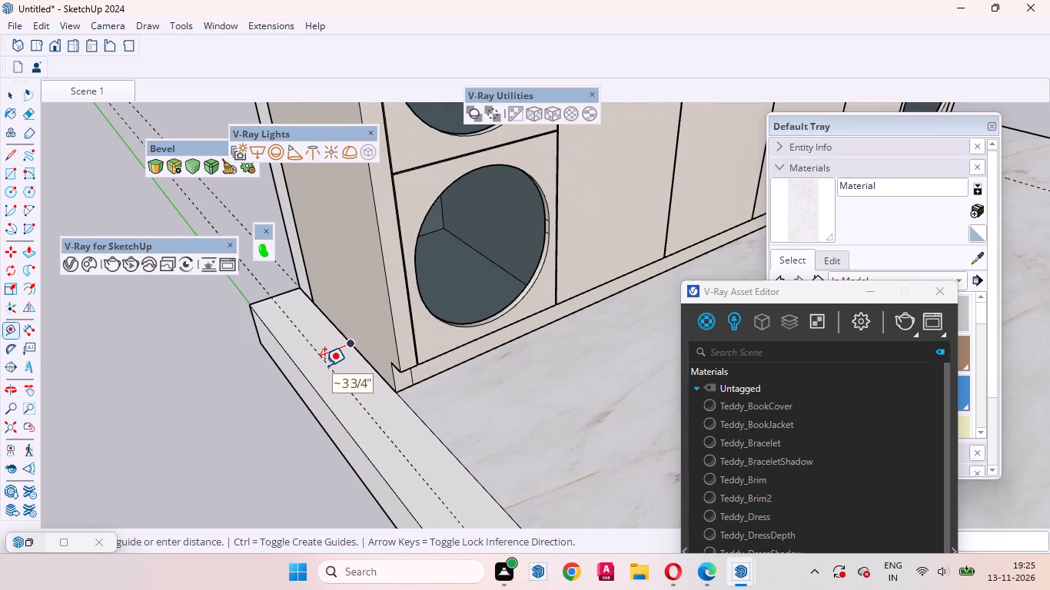
key(space)
Push the floor strip's outer face inward by 2.5 inches and exit the floor group.
triple_click(315, 411)
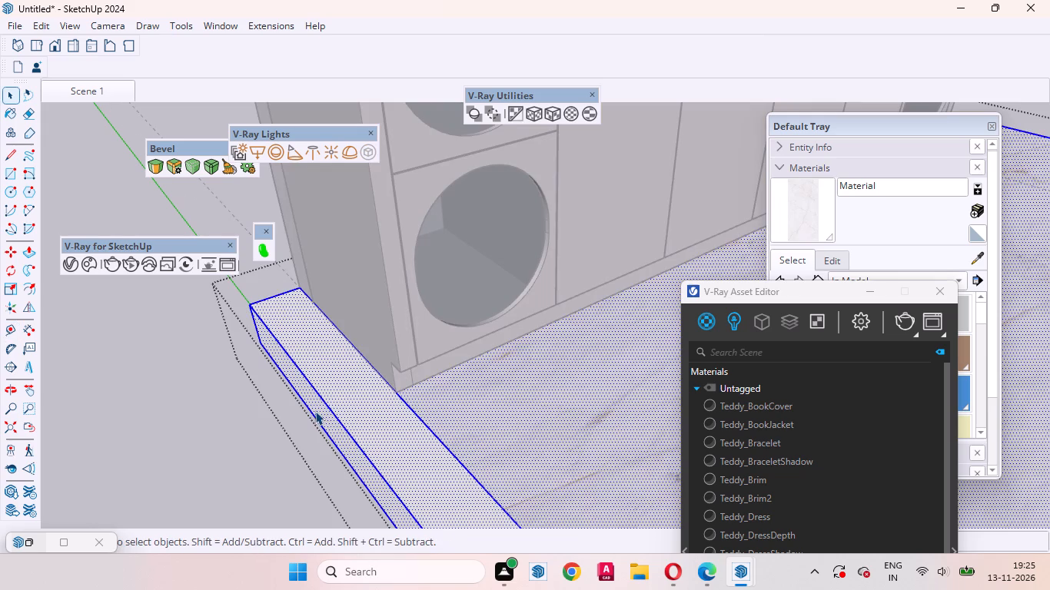
click(315, 411)
click(325, 413)
key(p)
click(325, 418)
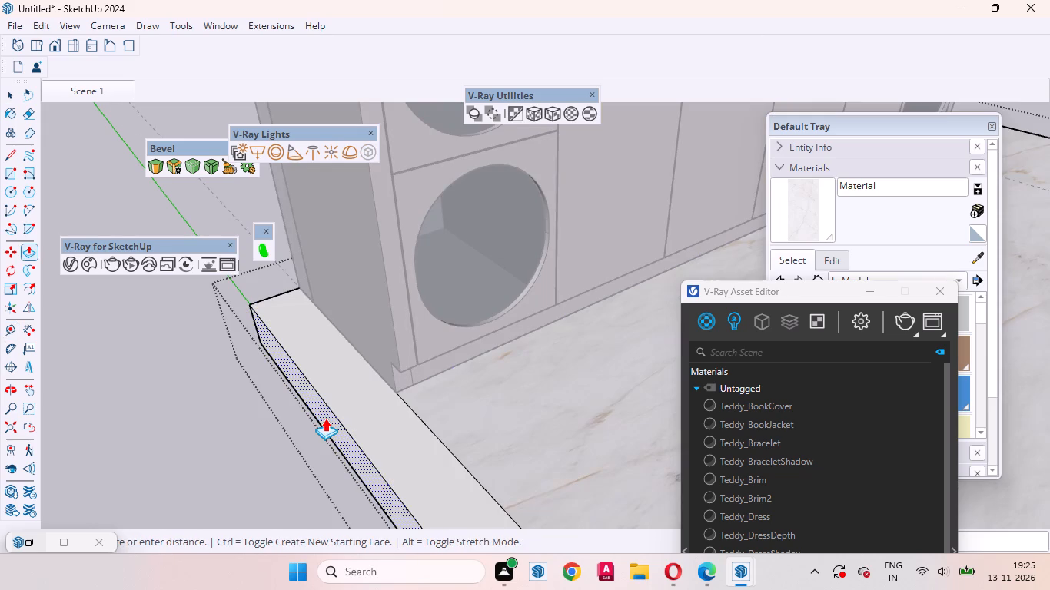
text(2.5)
key(Return)
key(space)
scroll(233, 415, down, 5)
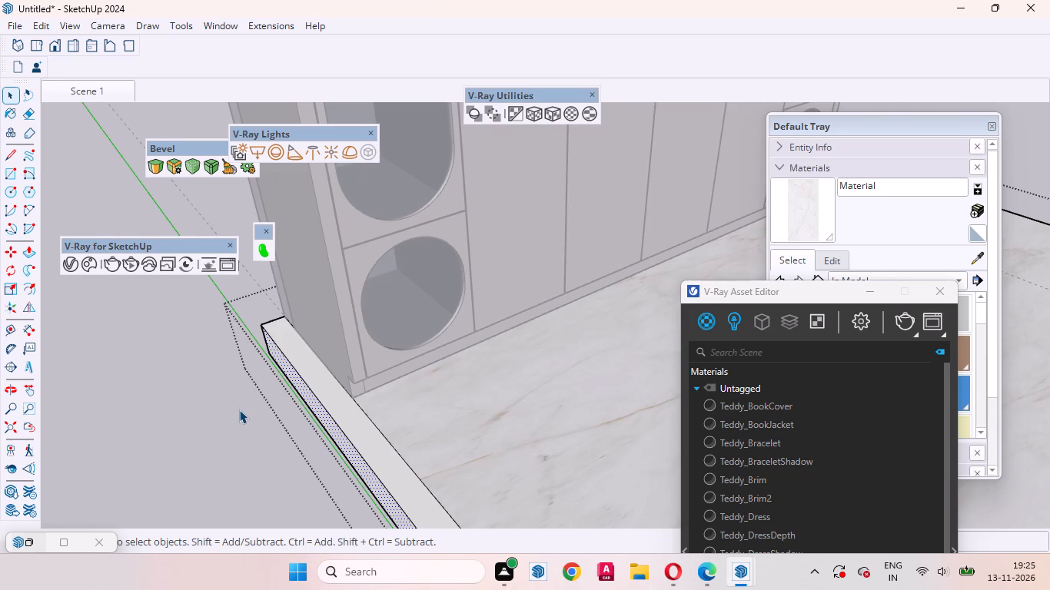
scroll(244, 380, down, 8)
click(184, 430)
Make a new group and draw a rectangle covering the top of the floor strip along the wardrobe's left side.
right_click(191, 426)
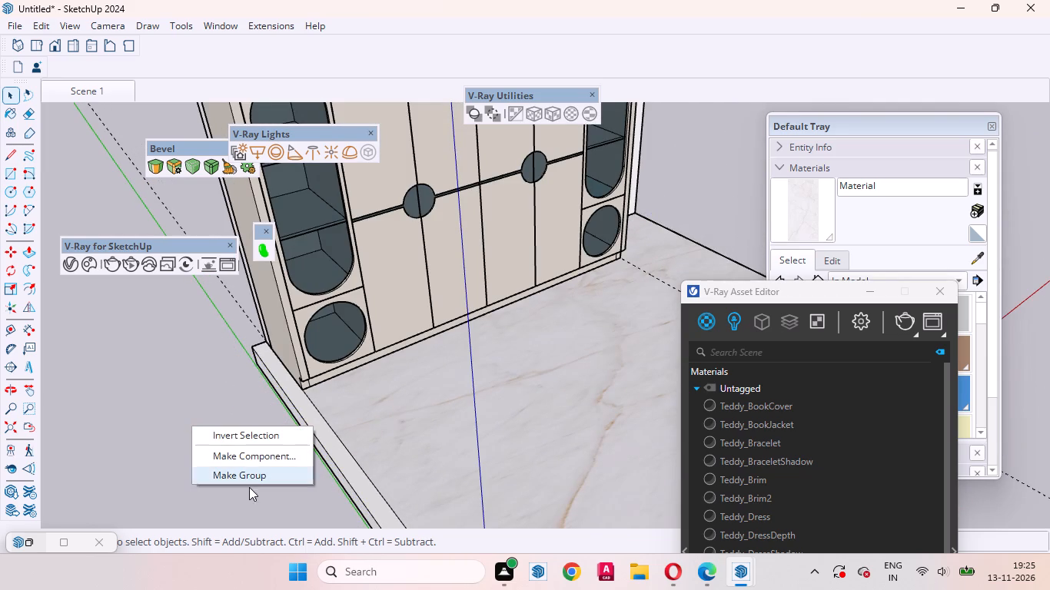
click(248, 479)
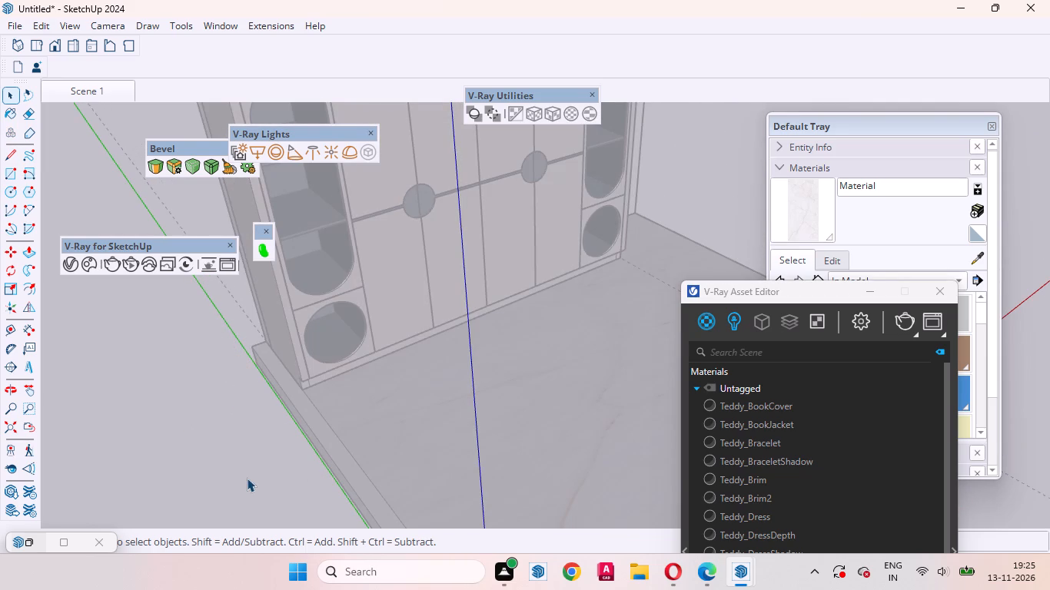
key(r)
scroll(252, 440, up, 7)
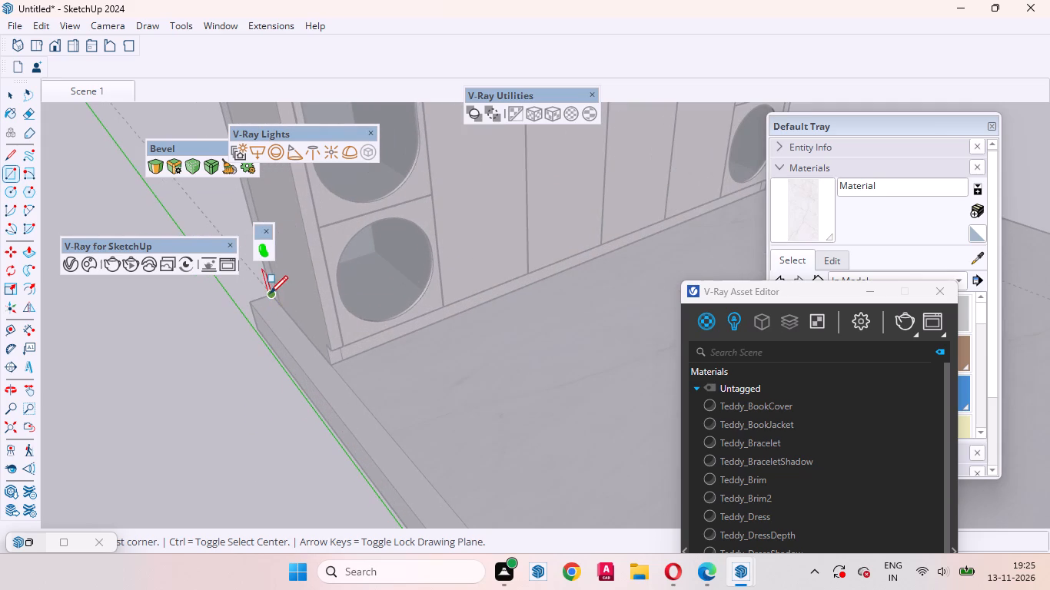
click(270, 293)
scroll(263, 366, down, 16)
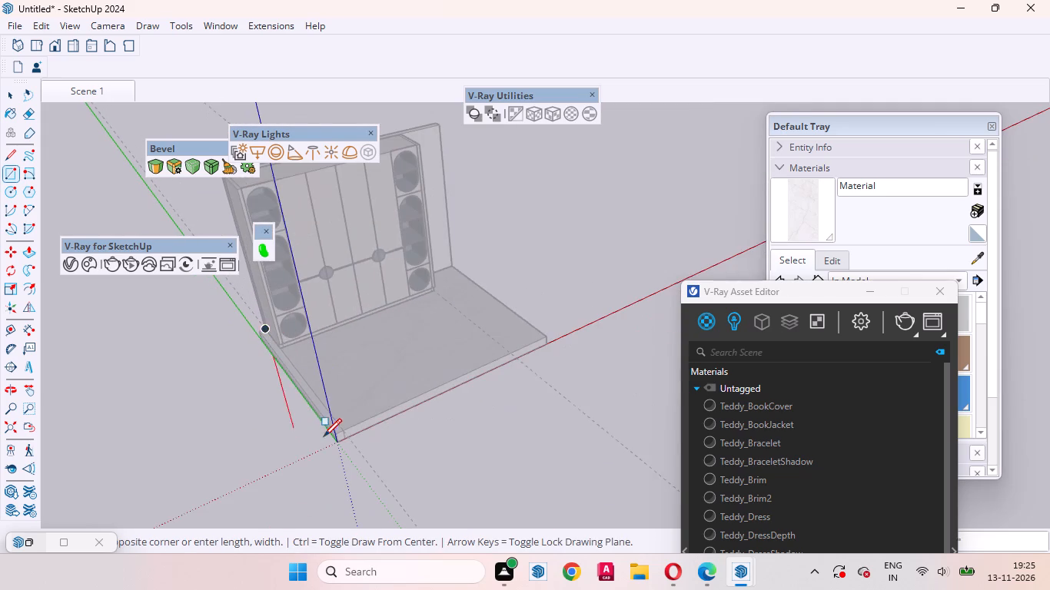
scroll(324, 436, up, 7)
click(346, 434)
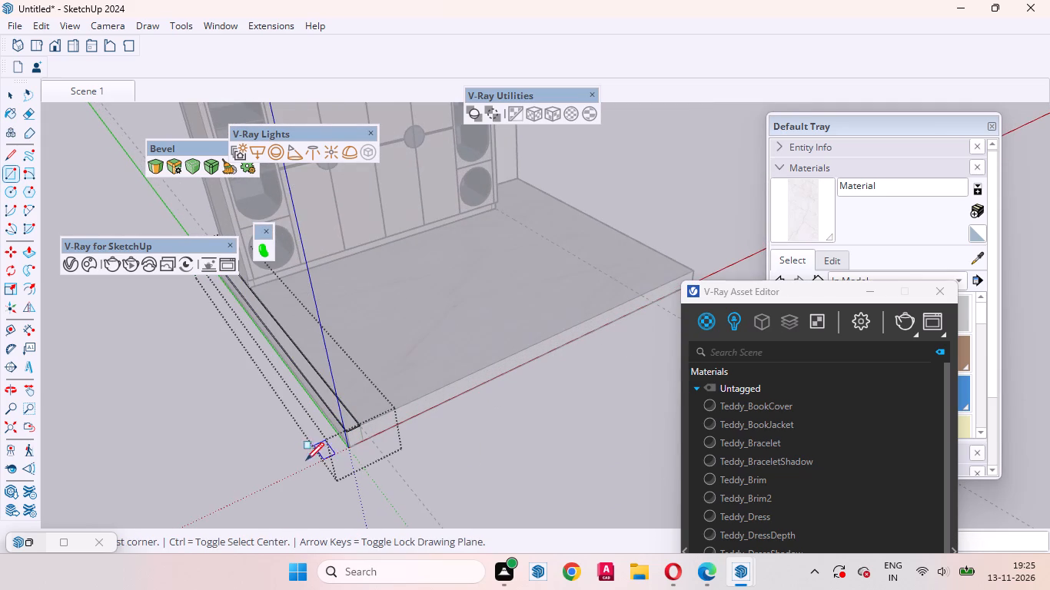
key(space)
Extrude the strip rectangle up to the back wall's top edge as a left side wall and exit the group.
middle_drag(354, 441, 600, 464)
scroll(550, 393, down, 4)
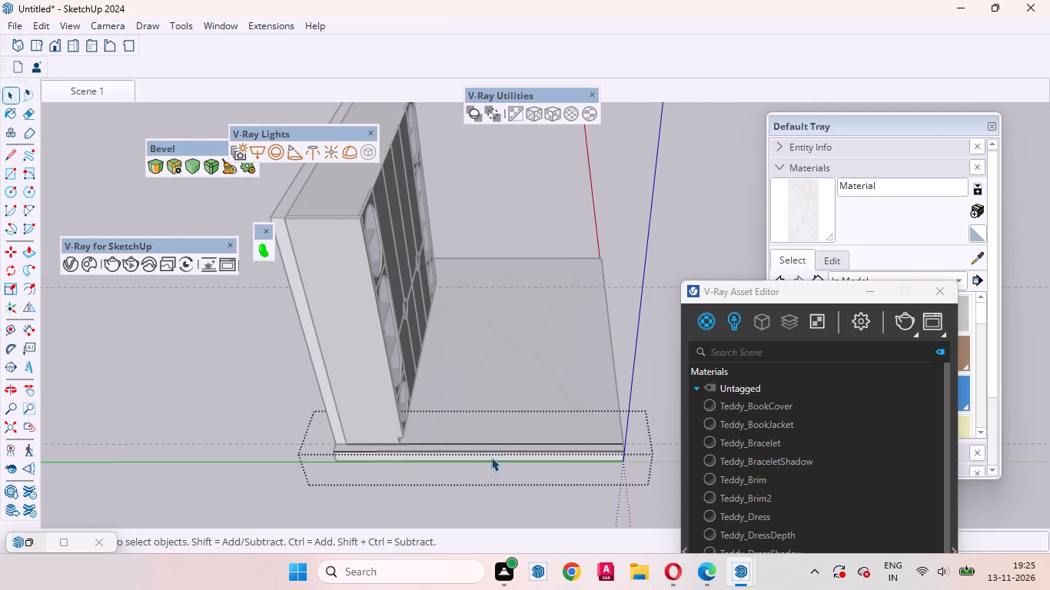
key(p)
scroll(346, 446, up, 7)
click(347, 445)
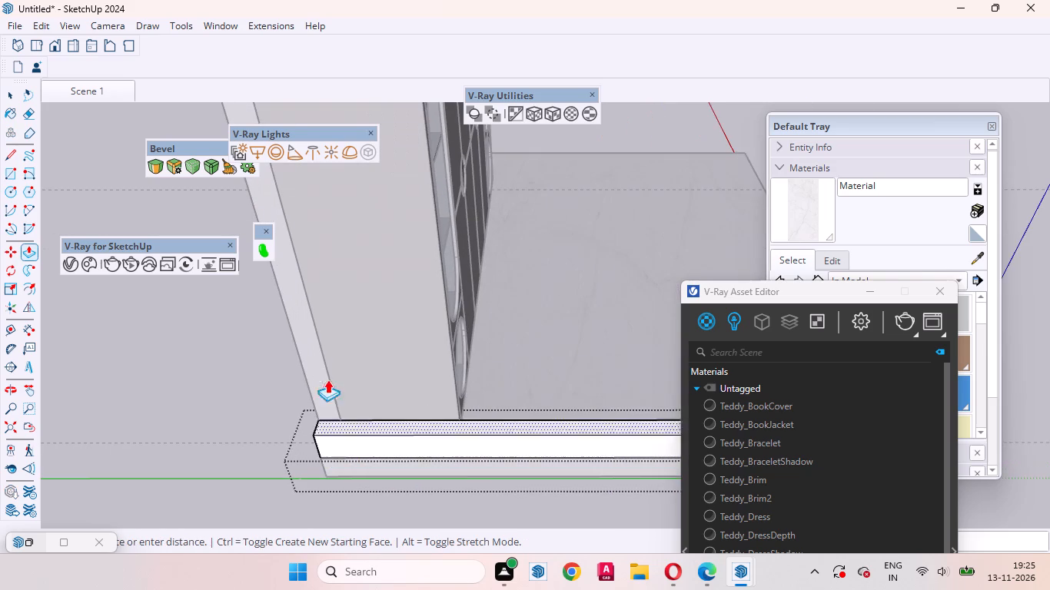
scroll(343, 413, down, 12)
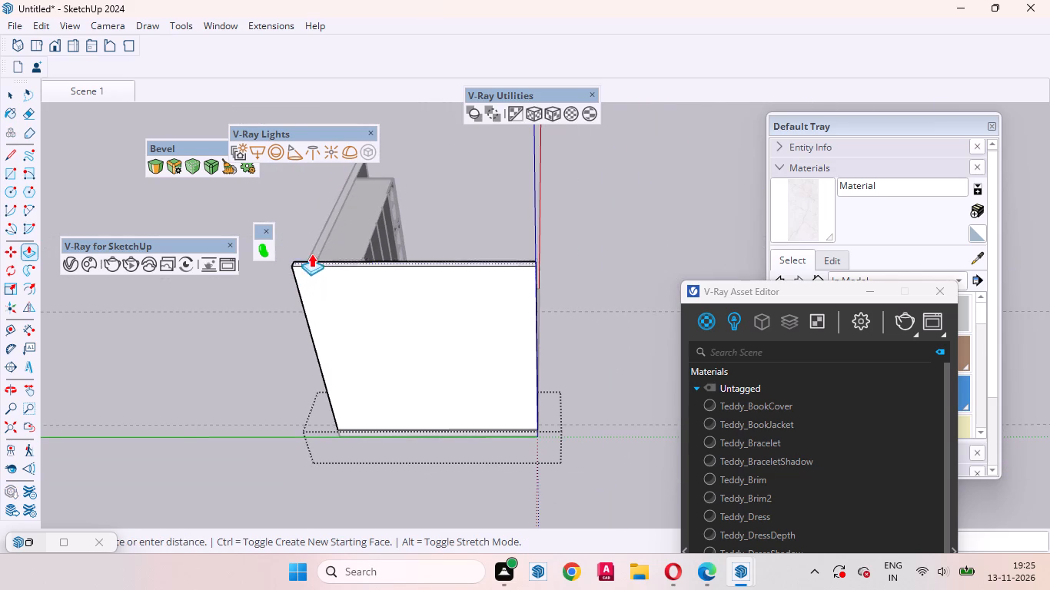
click(317, 244)
key(space)
click(241, 380)
scroll(289, 444, down, 4)
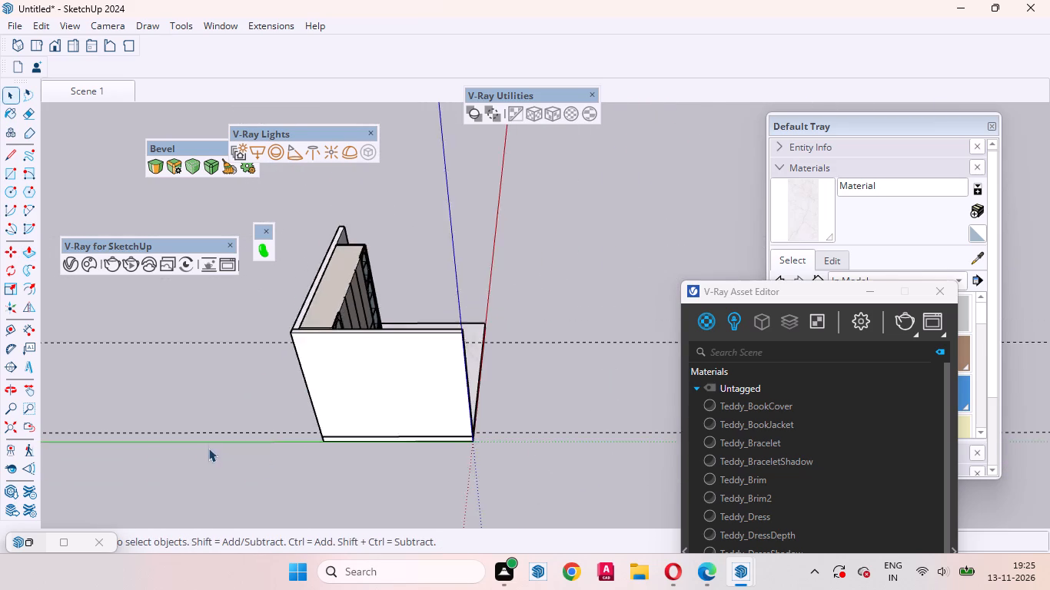
Recall Scene 1 and check the room with the new left side wall from the front.
scroll(208, 448, down, 4)
middle_drag(389, 474, 69, 383)
scroll(292, 362, down, 4)
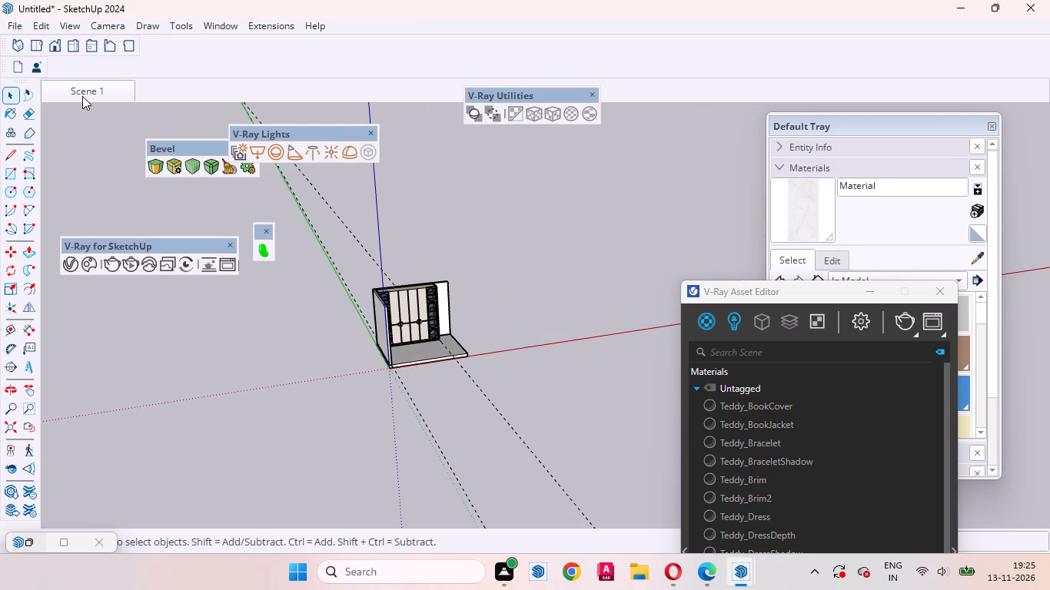
click(82, 96)
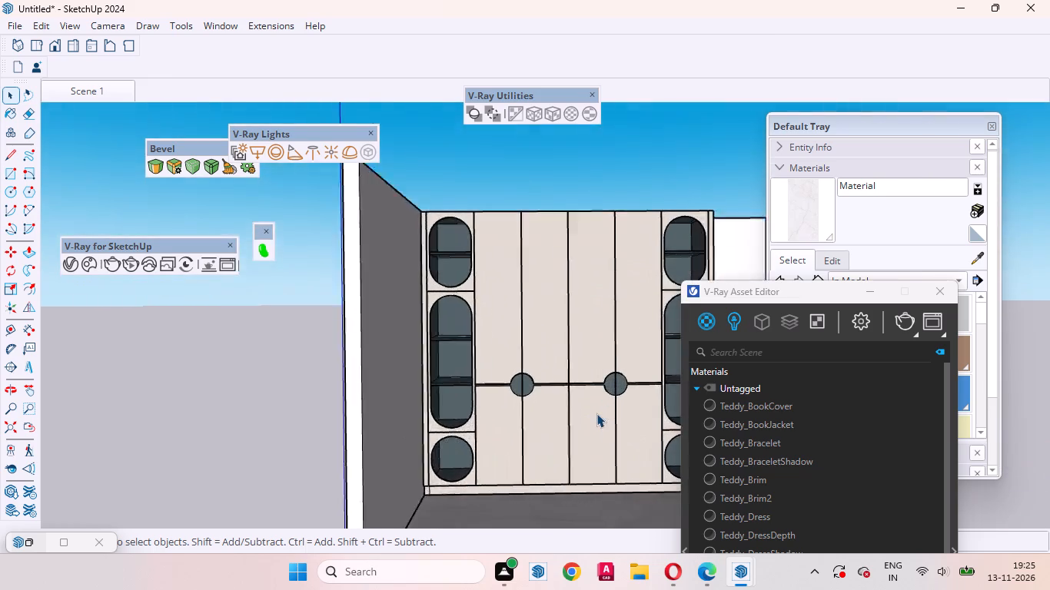
scroll(364, 413, down, 8)
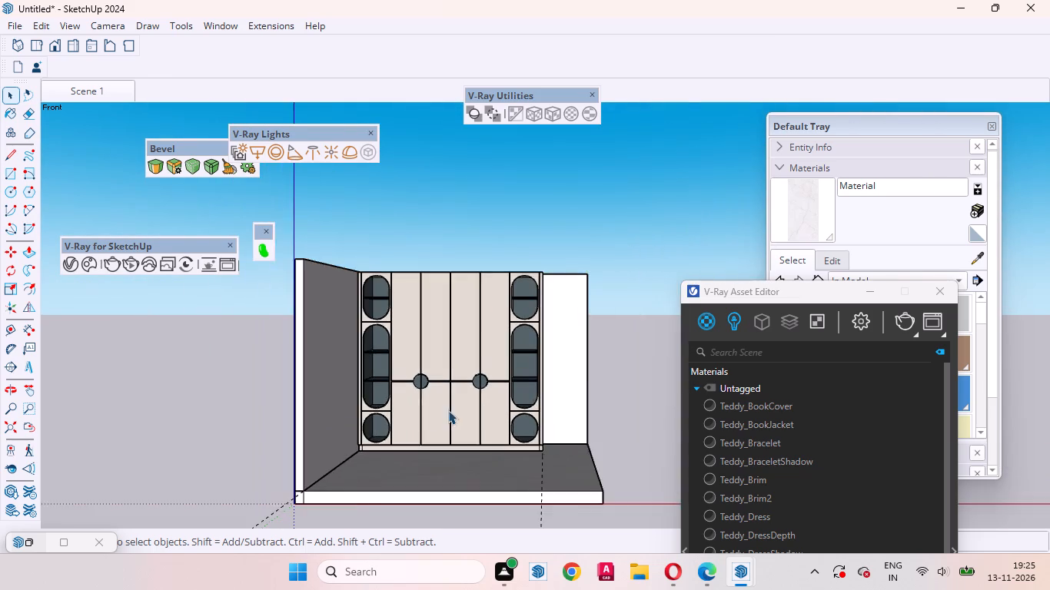
scroll(448, 410, down, 1)
Open the floor group, pull the outer face on the wardrobe's right side outward by 4.5 inches, and exit the group.
middle_drag(437, 436, 397, 504)
scroll(390, 478, up, 1)
scroll(328, 401, down, 8)
middle_drag(569, 511, 567, 546)
scroll(537, 466, up, 4)
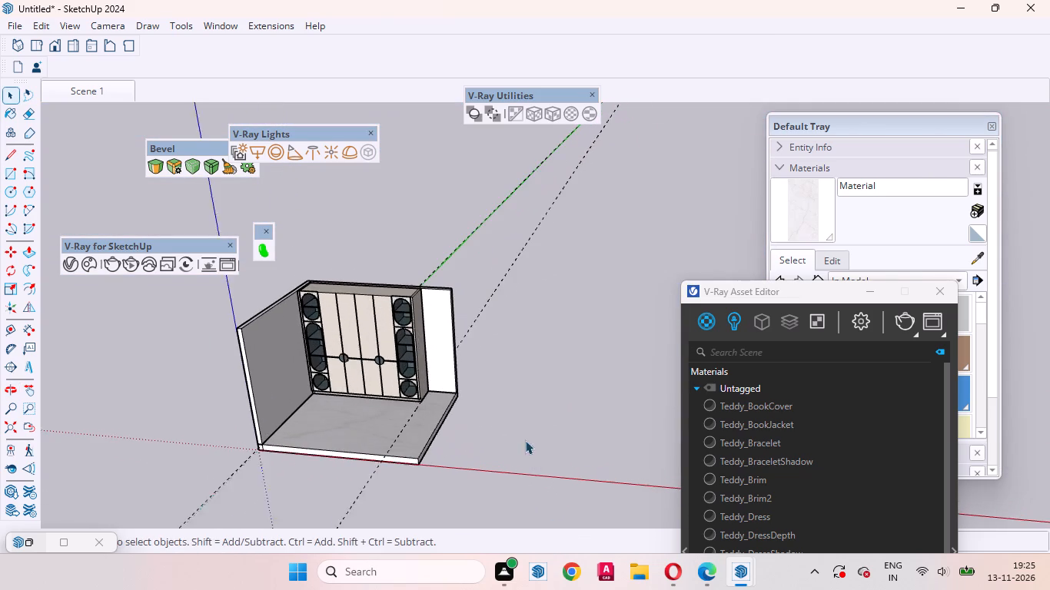
click(483, 426)
scroll(467, 408, up, 14)
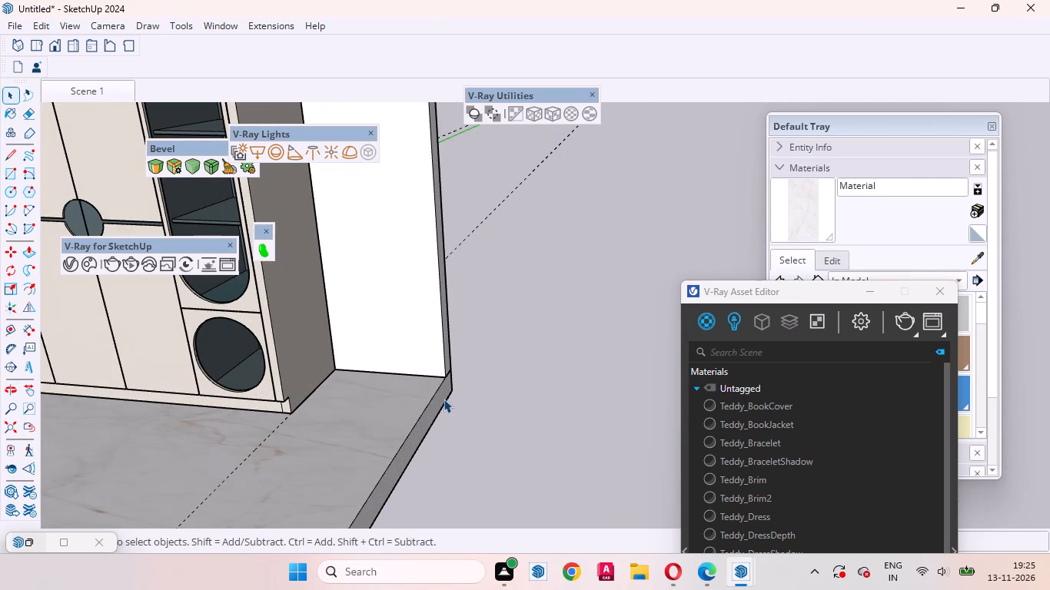
click(444, 399)
double_click(440, 399)
click(438, 399)
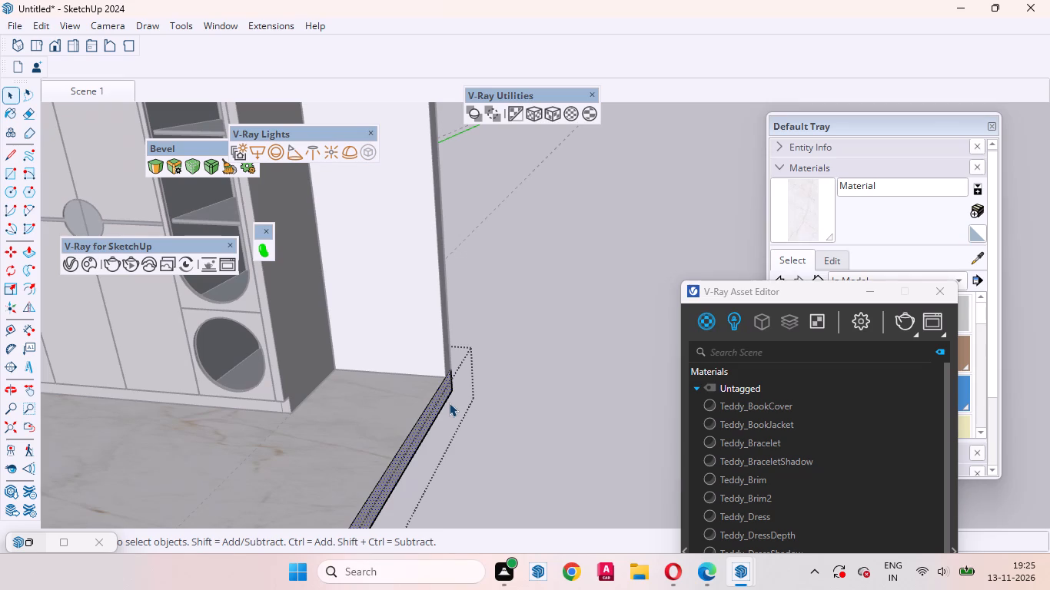
key(p)
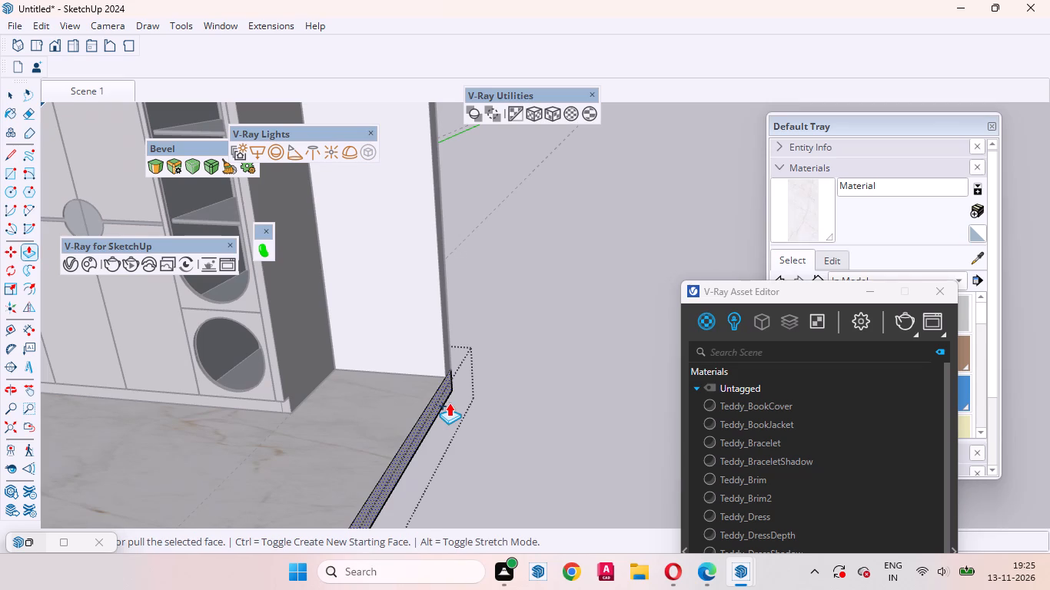
text(4.5)
key(Return)
key(space)
click(519, 414)
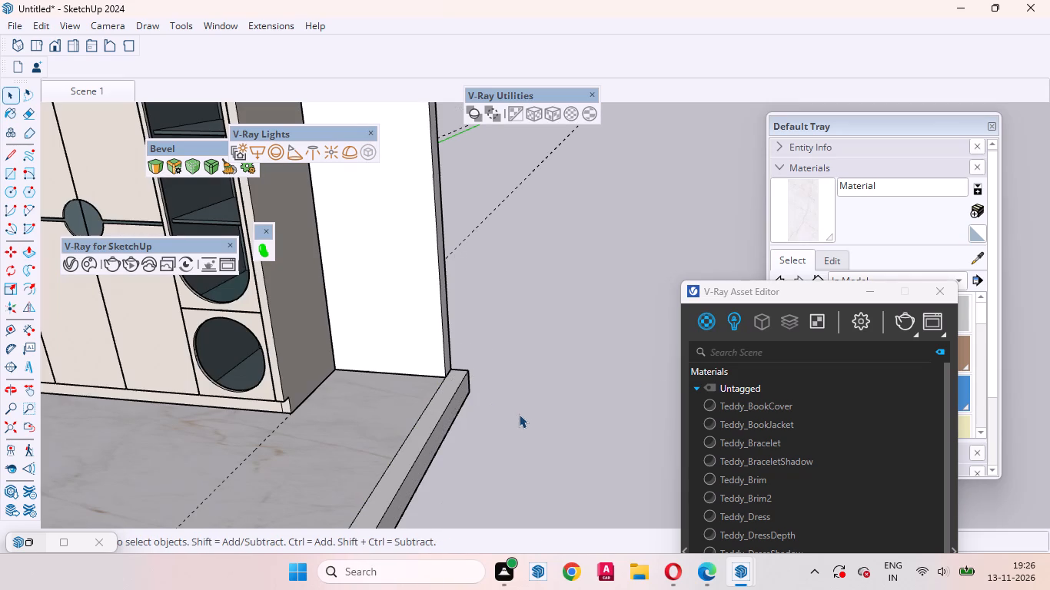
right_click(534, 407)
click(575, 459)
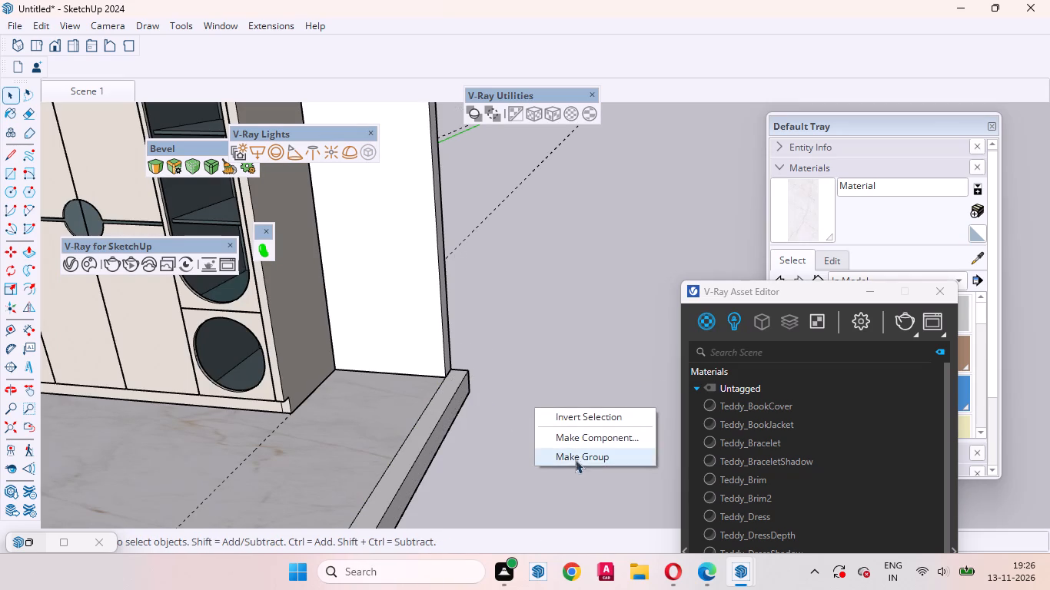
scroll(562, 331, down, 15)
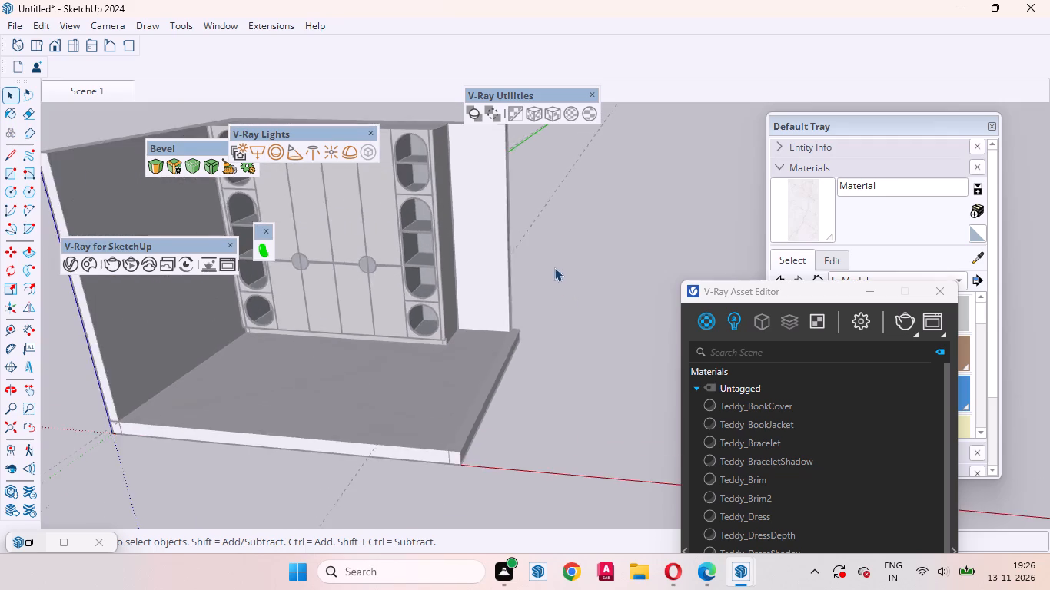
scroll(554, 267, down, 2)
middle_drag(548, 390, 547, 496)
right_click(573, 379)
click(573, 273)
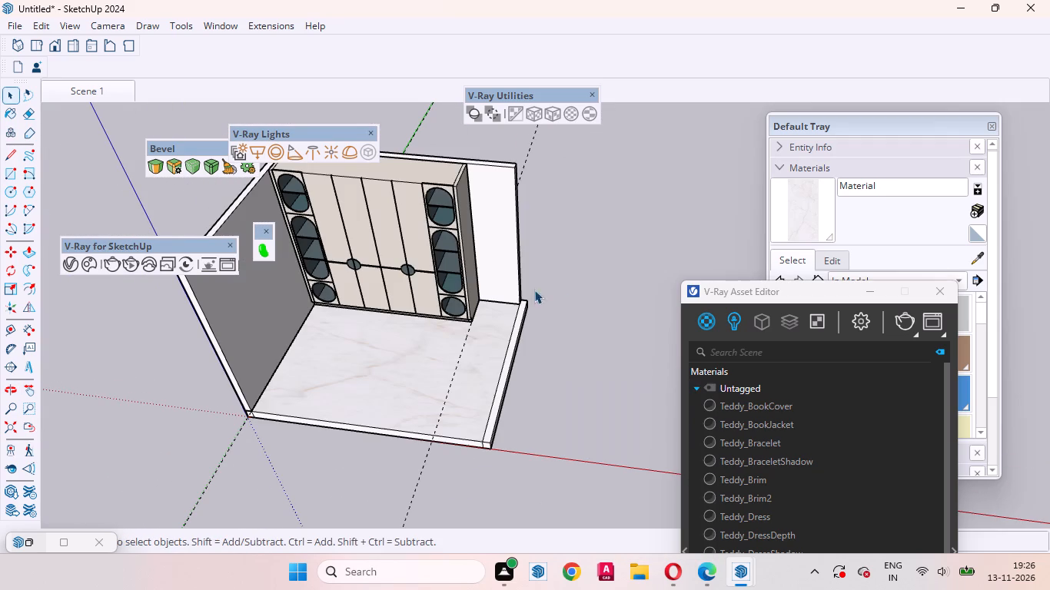
Make a new group and draw a rectangle covering the top of the floor strip along the wardrobe's right side.
right_click(573, 336)
click(606, 379)
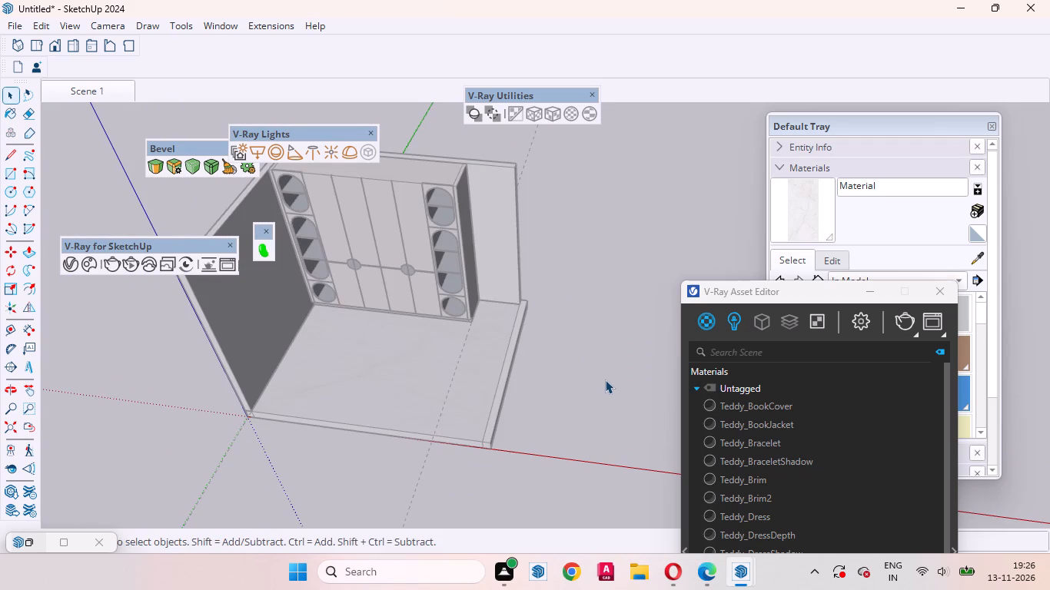
key(r)
scroll(524, 295, up, 12)
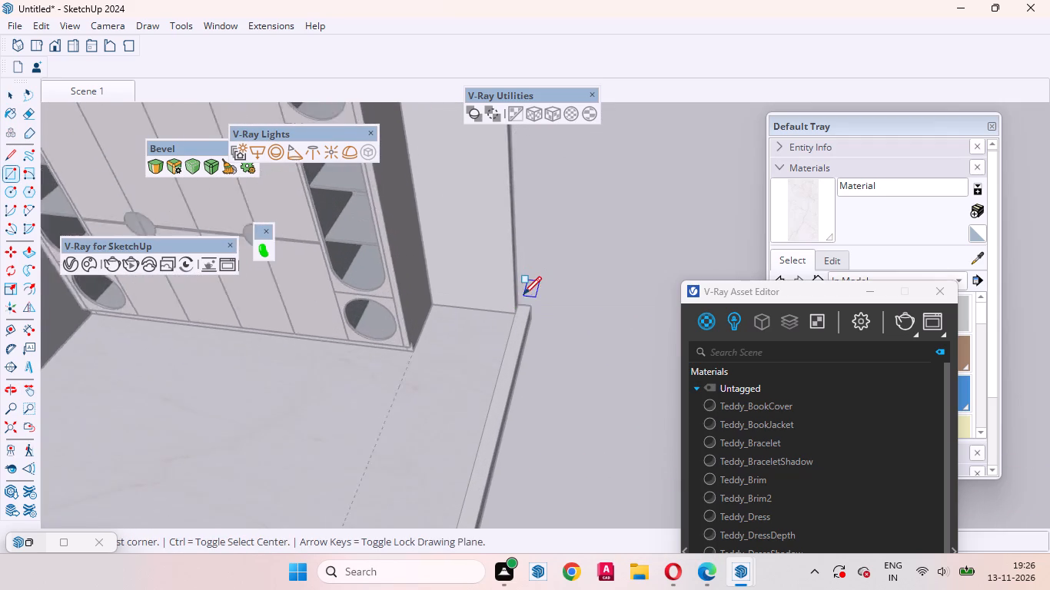
scroll(523, 294, up, 6)
click(518, 311)
scroll(544, 332, down, 4)
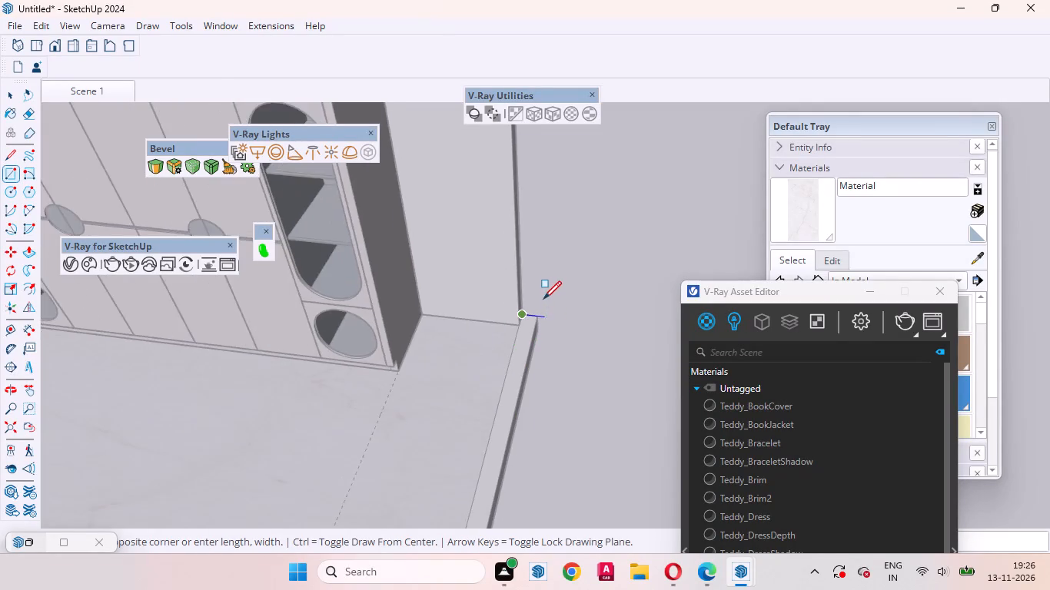
scroll(543, 299, down, 13)
scroll(537, 300, up, 1)
scroll(537, 300, down, 5)
scroll(492, 445, up, 11)
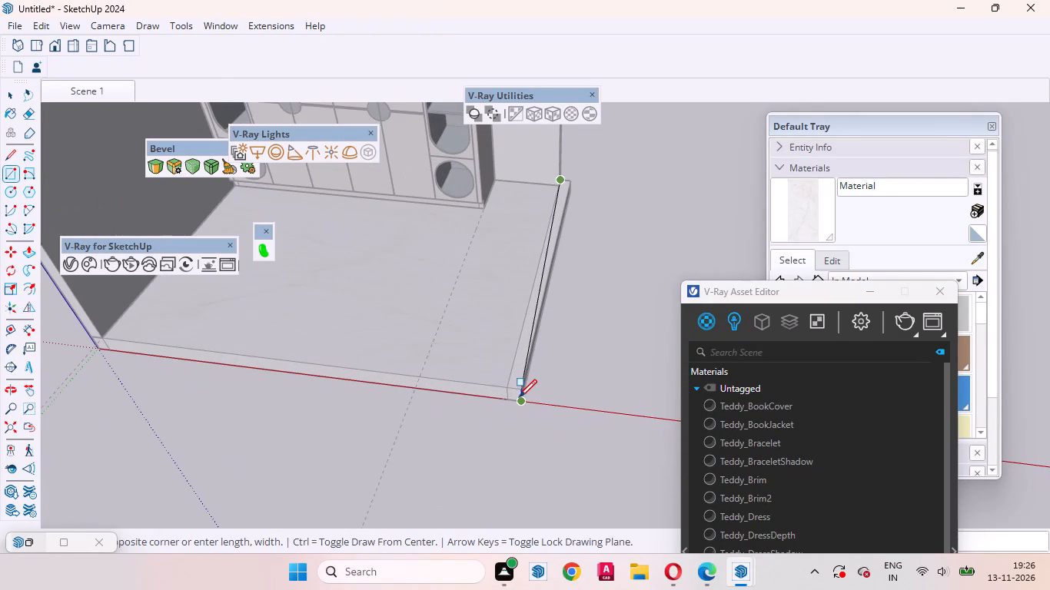
click(519, 389)
Extrude the strip rectangle up to the left wall's top edge as a right side wall and exit the group.
key(p)
scroll(527, 338, up, 1)
click(527, 338)
scroll(533, 316, down, 4)
scroll(533, 317, up, 1)
scroll(533, 317, down, 6)
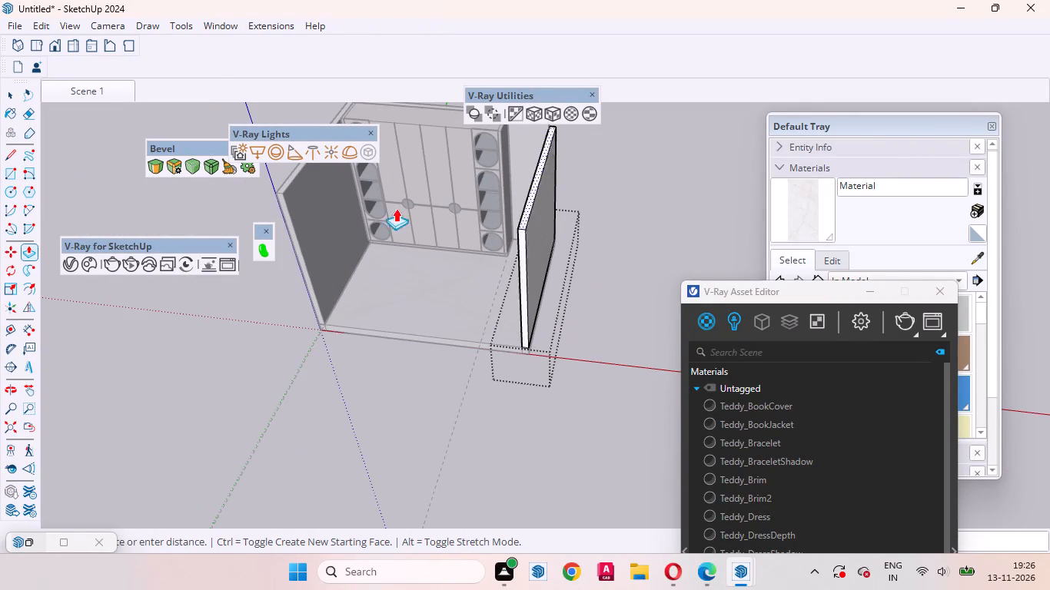
click(289, 187)
key(space)
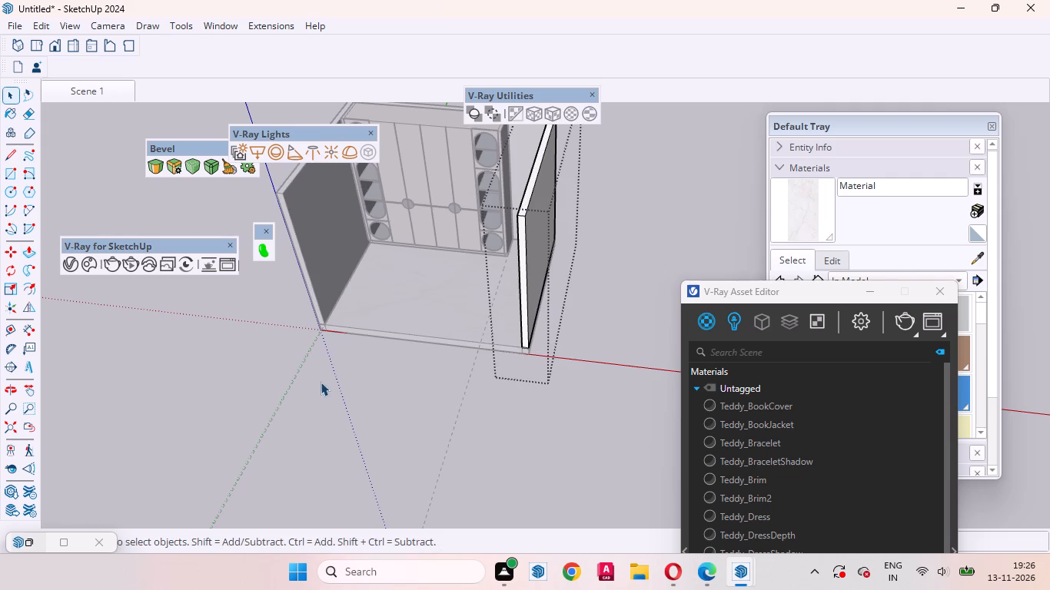
click(321, 384)
Examine the top corner where the new right side wall meets the back wall.
scroll(343, 449, down, 3)
scroll(423, 180, up, 20)
scroll(423, 180, up, 2)
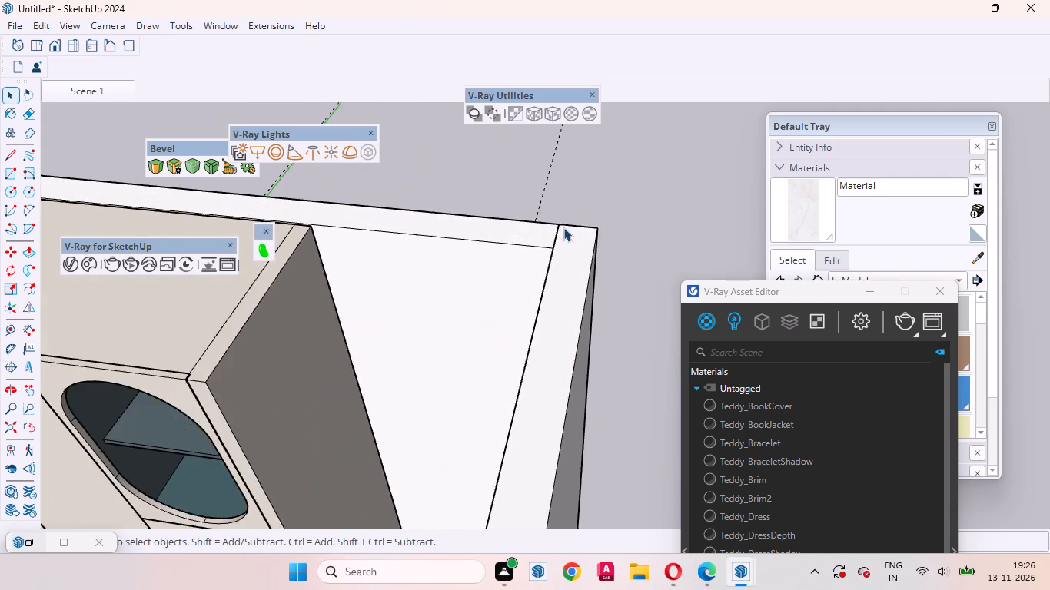
scroll(563, 227, up, 4)
middle_drag(527, 232, 620, 164)
scroll(549, 214, down, 15)
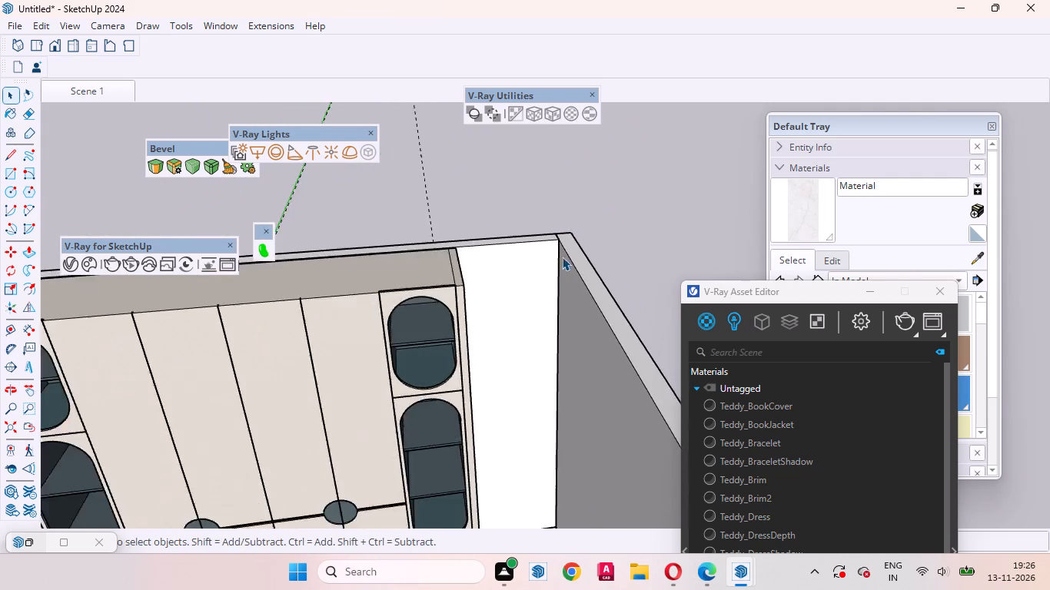
scroll(562, 257, down, 20)
scroll(562, 257, down, 4)
click(474, 411)
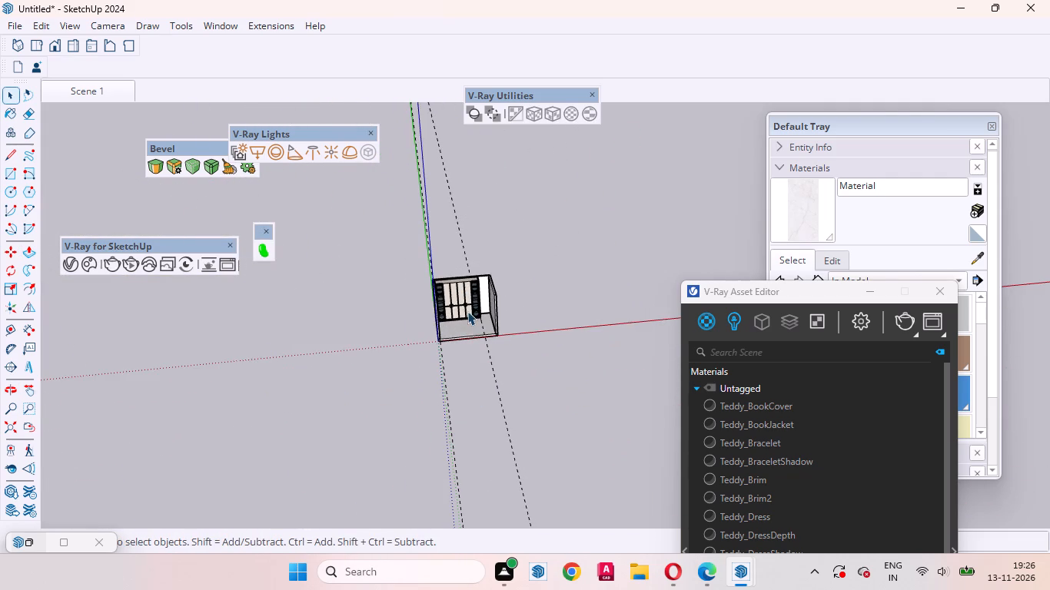
Copy the floor slab from its front left bottom corner up to the left wall's top corner as a ceiling.
scroll(467, 311, up, 12)
click(442, 359)
scroll(430, 383, up, 4)
middle_drag(425, 381, 418, 340)
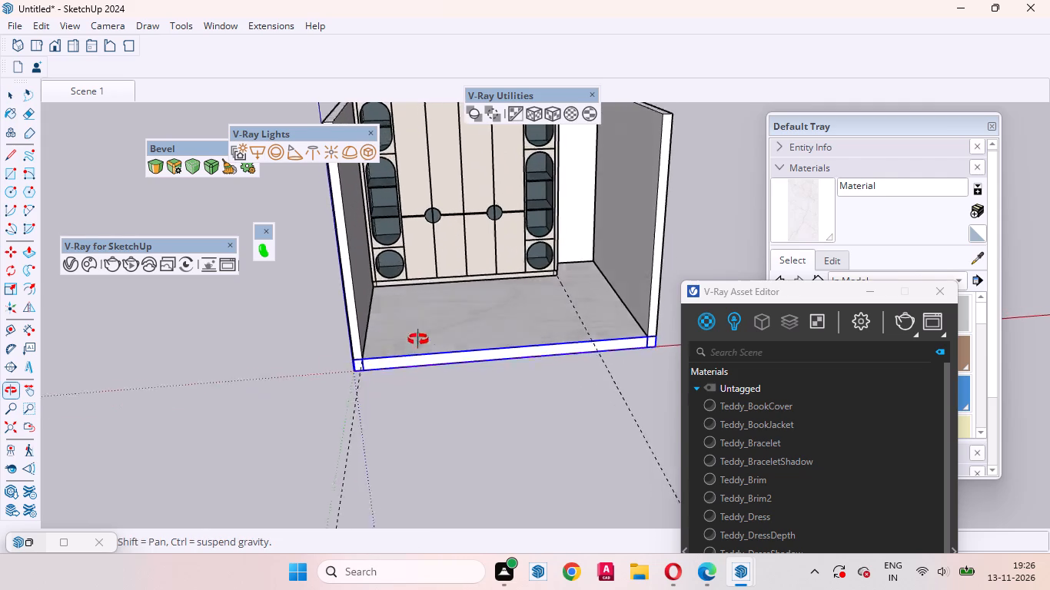
middle_drag(418, 340, 394, 297)
scroll(342, 320, up, 8)
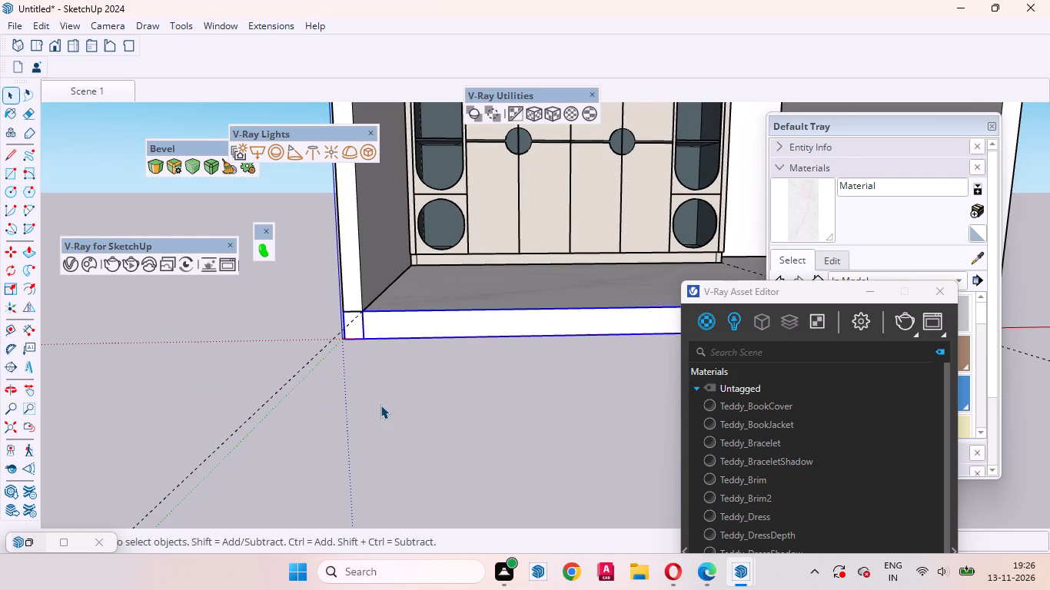
key(m)
scroll(331, 364, up, 9)
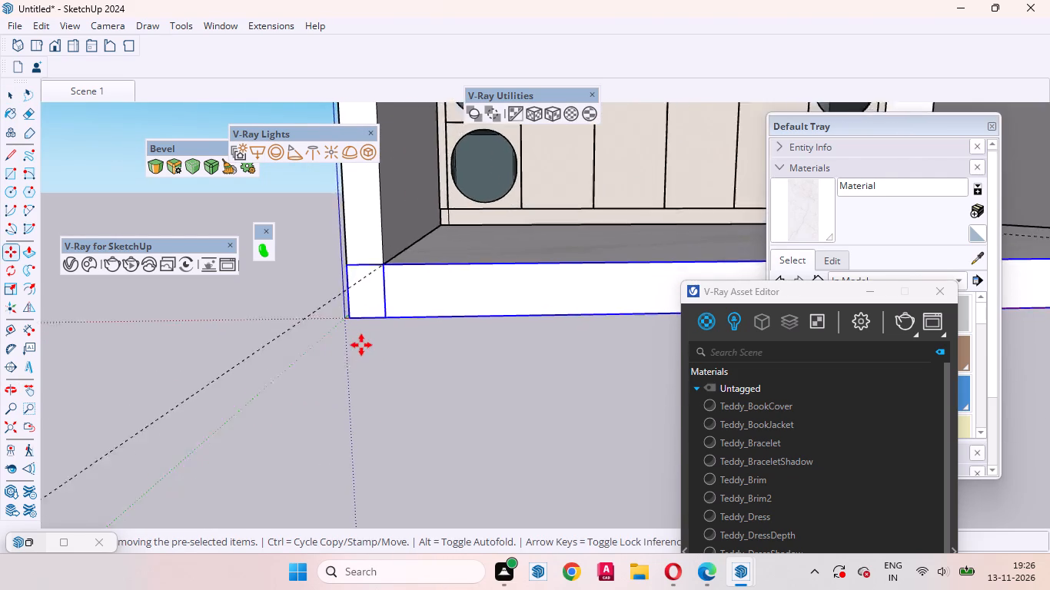
scroll(361, 345, up, 5)
click(344, 304)
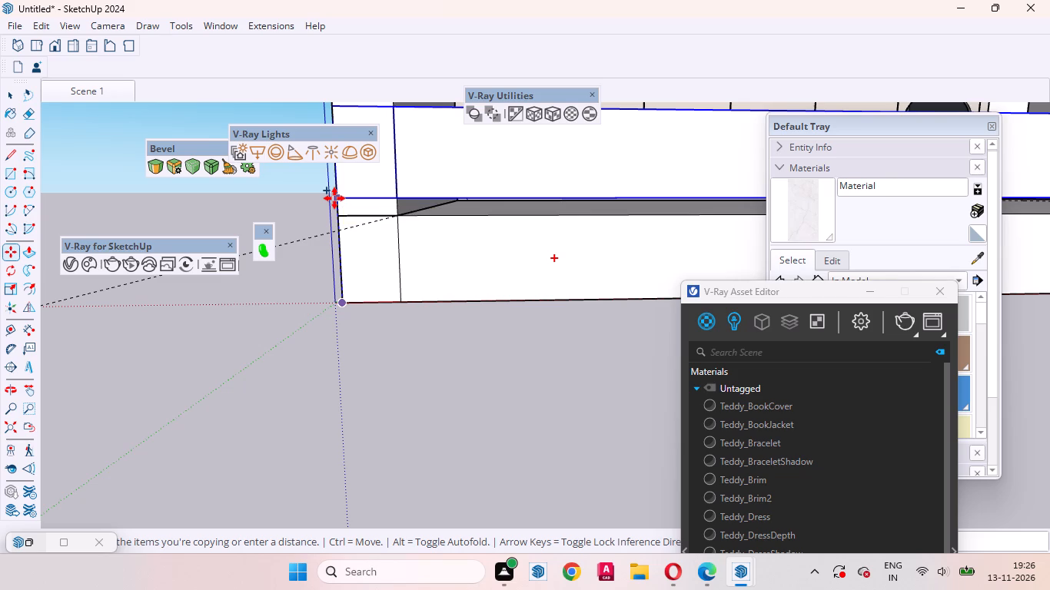
scroll(337, 205, down, 14)
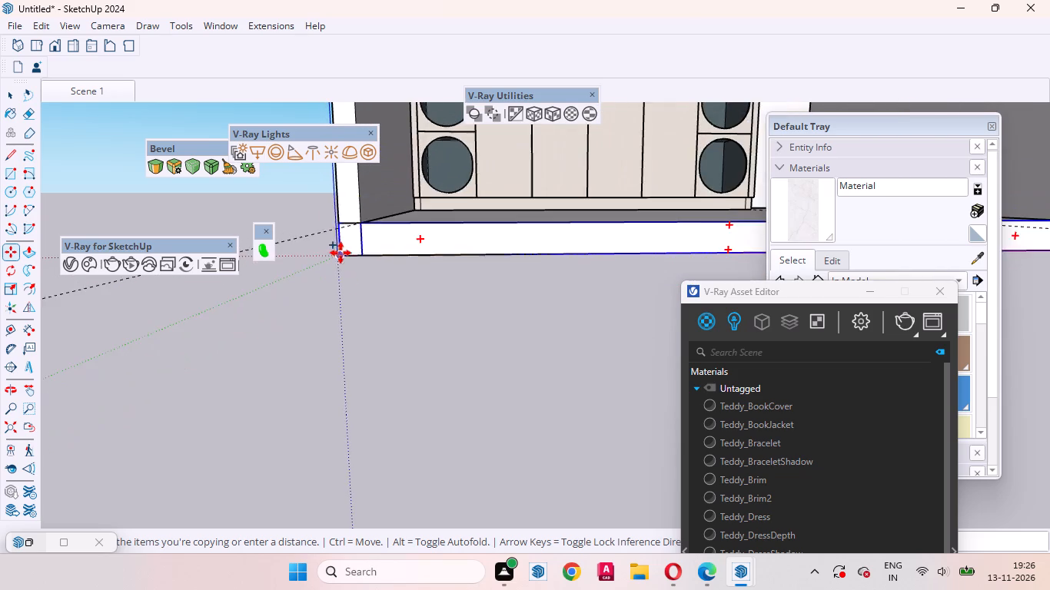
scroll(341, 253, down, 19)
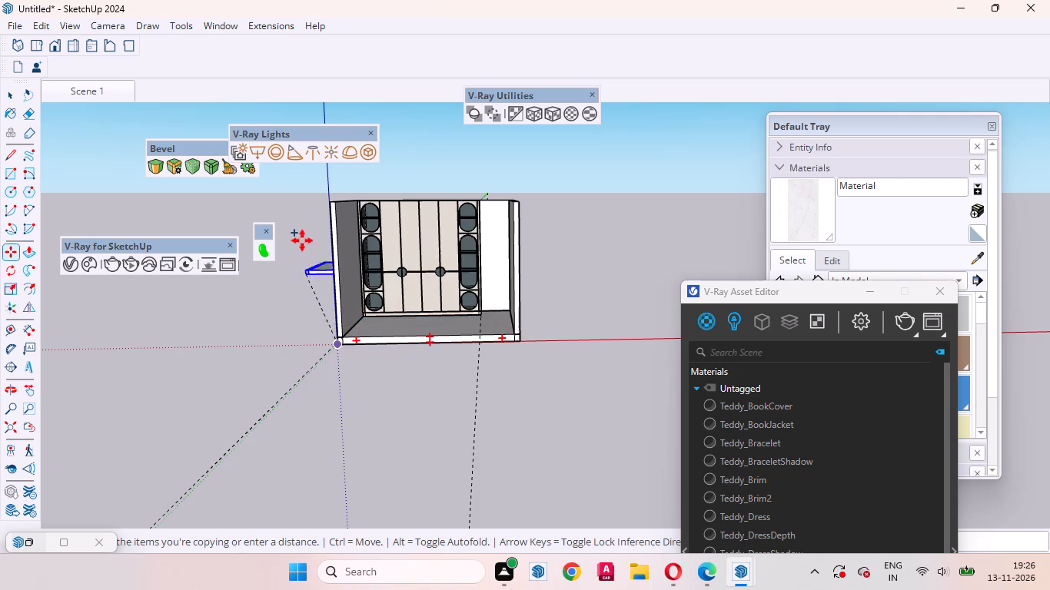
scroll(320, 194, up, 16)
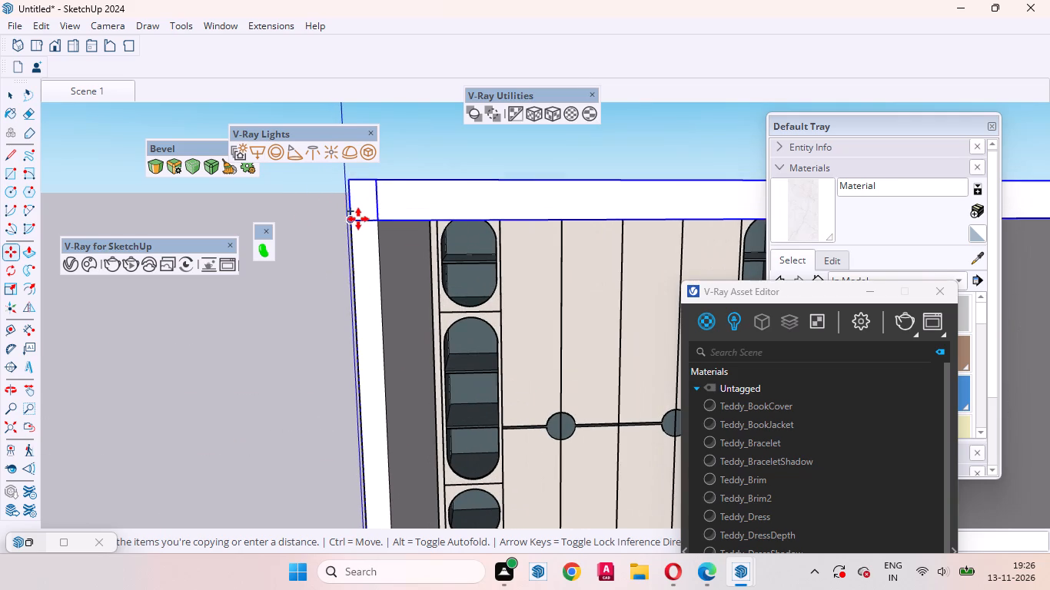
click(353, 220)
key(space)
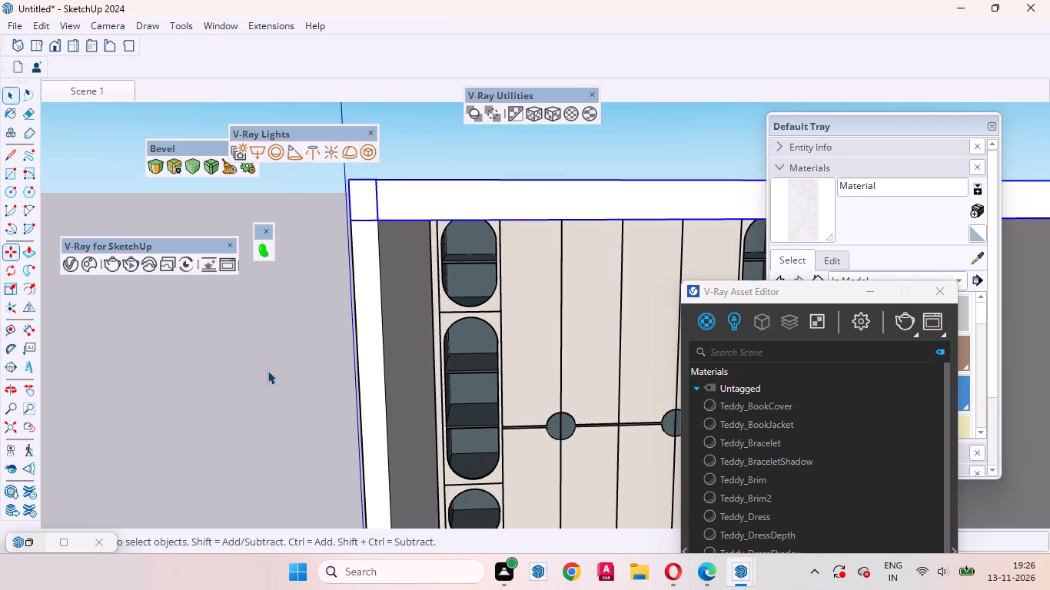
click(267, 371)
Recall Scene 1, frame the whole wardrobe from the front inside the room, and update the scene with this view.
click(90, 94)
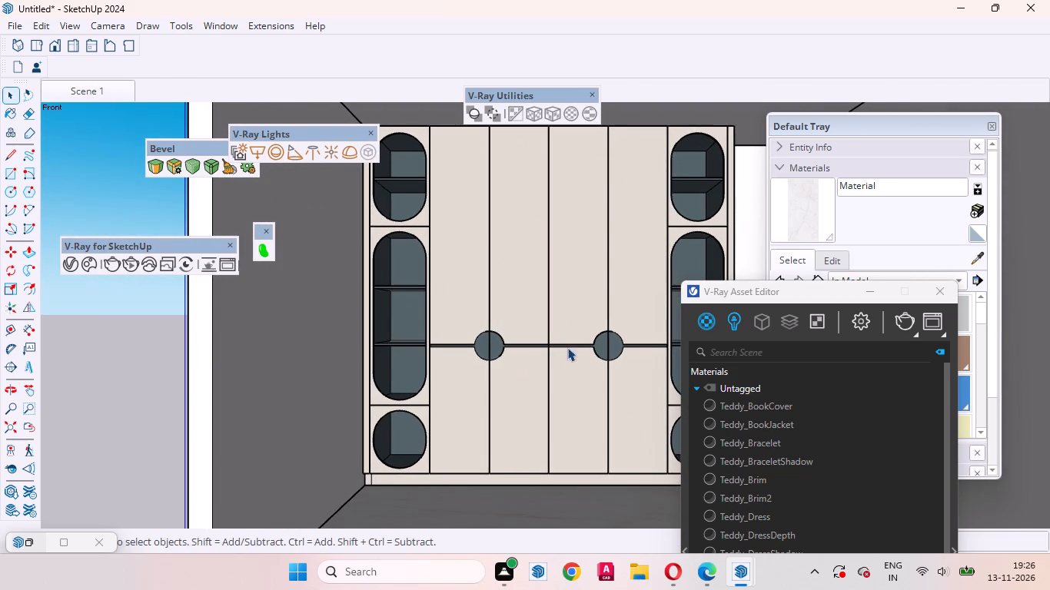
scroll(717, 238, up, 1)
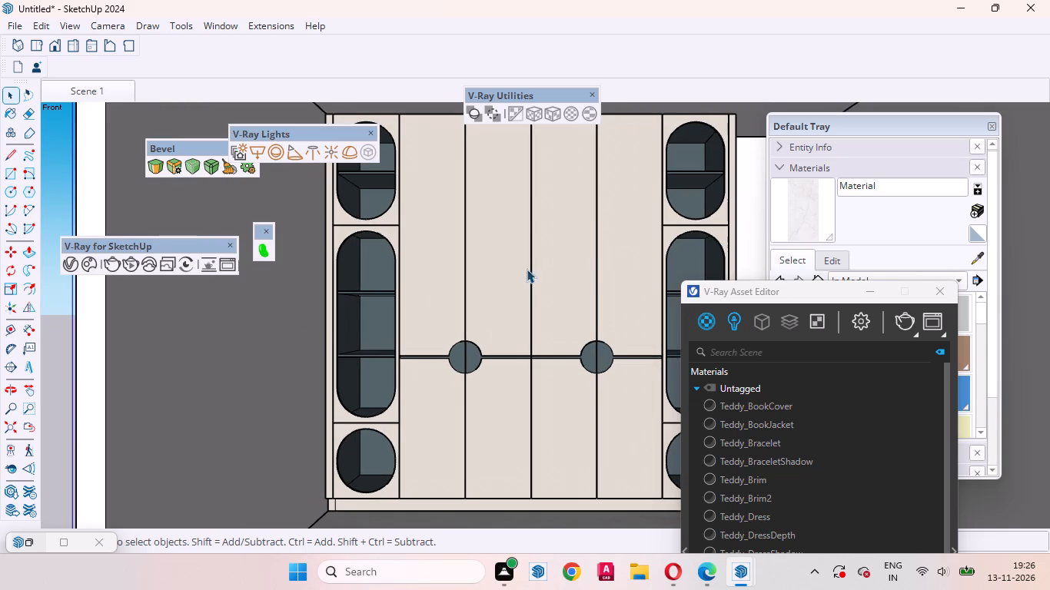
scroll(311, 379, down, 2)
scroll(373, 398, down, 7)
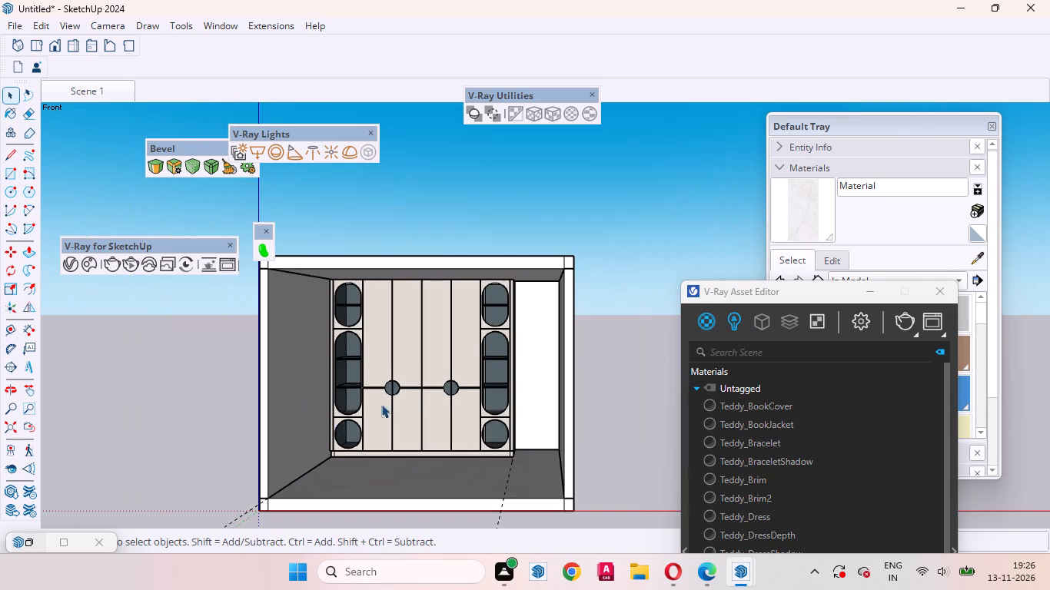
scroll(517, 356, up, 6)
scroll(616, 363, down, 6)
scroll(434, 413, up, 5)
scroll(577, 376, up, 1)
scroll(583, 350, down, 2)
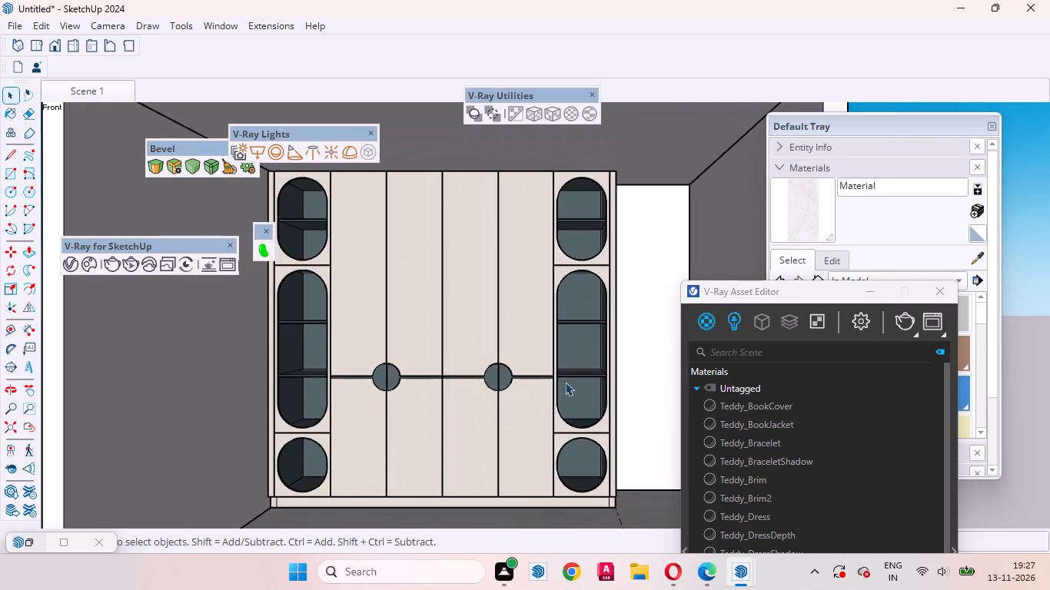
scroll(550, 409, up, 1)
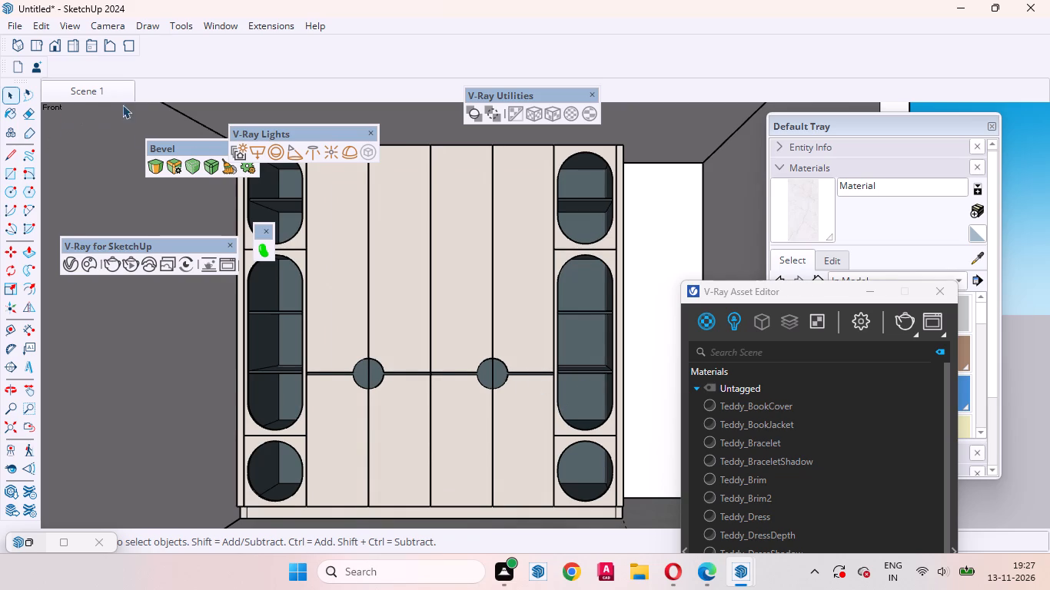
scroll(96, 94, up, 1)
right_click(96, 94)
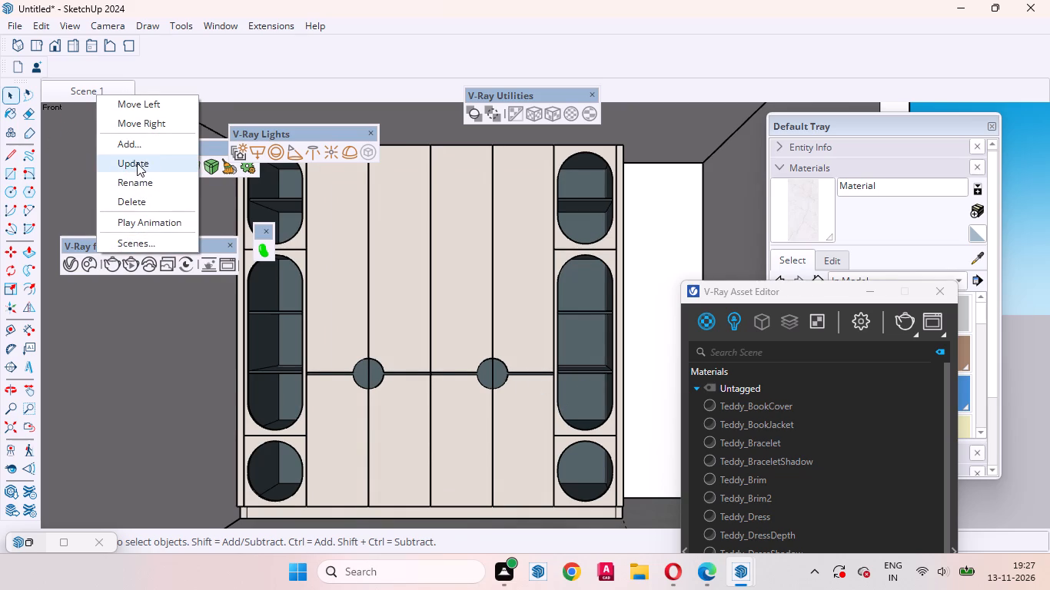
click(137, 163)
Place a guide across the ceiling's underside, parallel to its front edge and in line with the wardrobe's top front edge.
scroll(447, 375, down, 9)
middle_drag(460, 493, 443, 372)
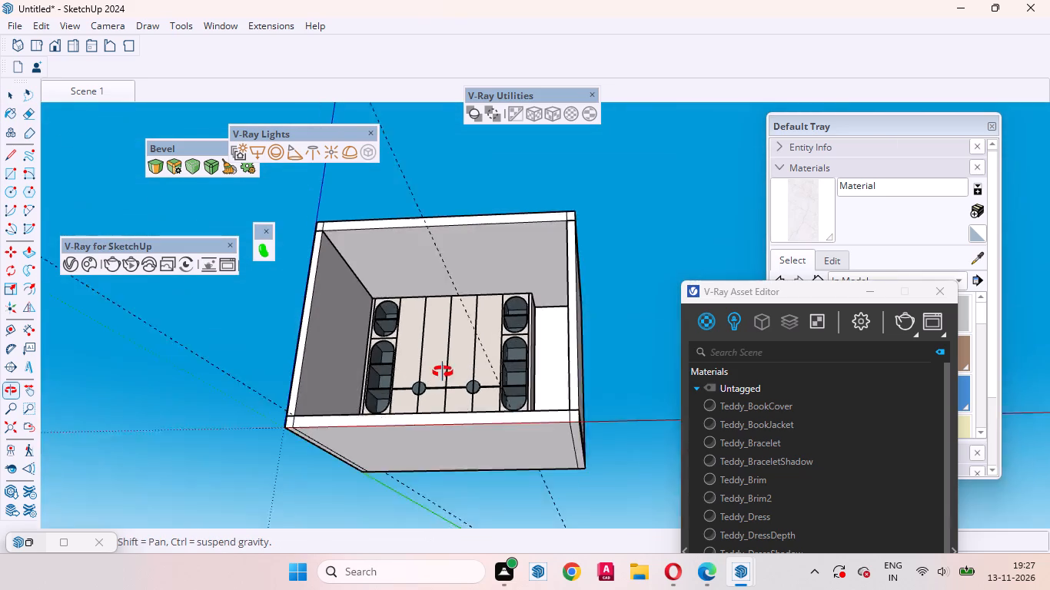
middle_drag(443, 372, 449, 375)
scroll(463, 273, up, 8)
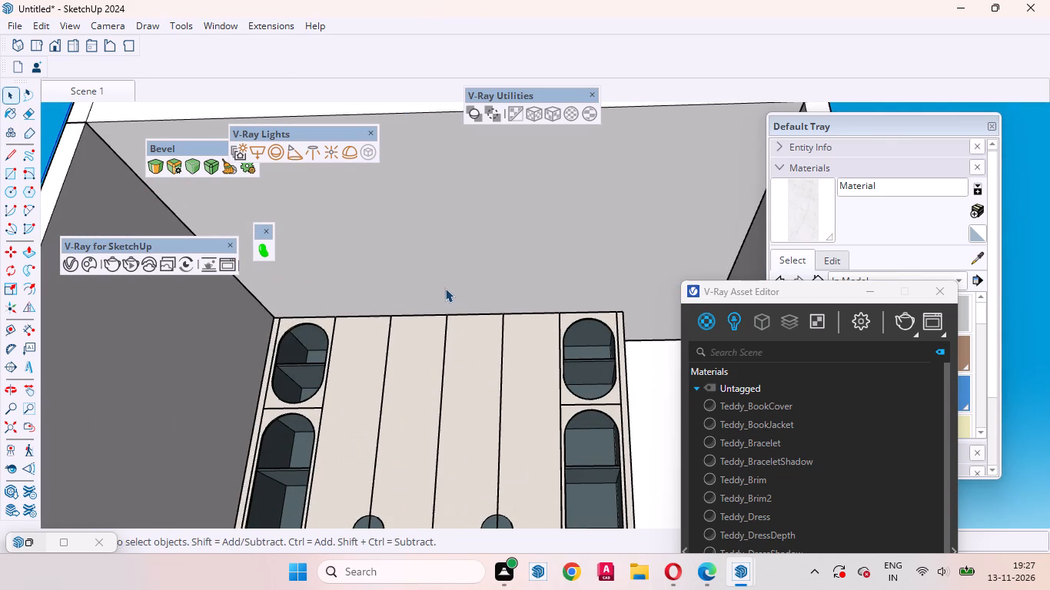
key(t)
scroll(465, 358, down, 5)
middle_drag(467, 393, 256, 431)
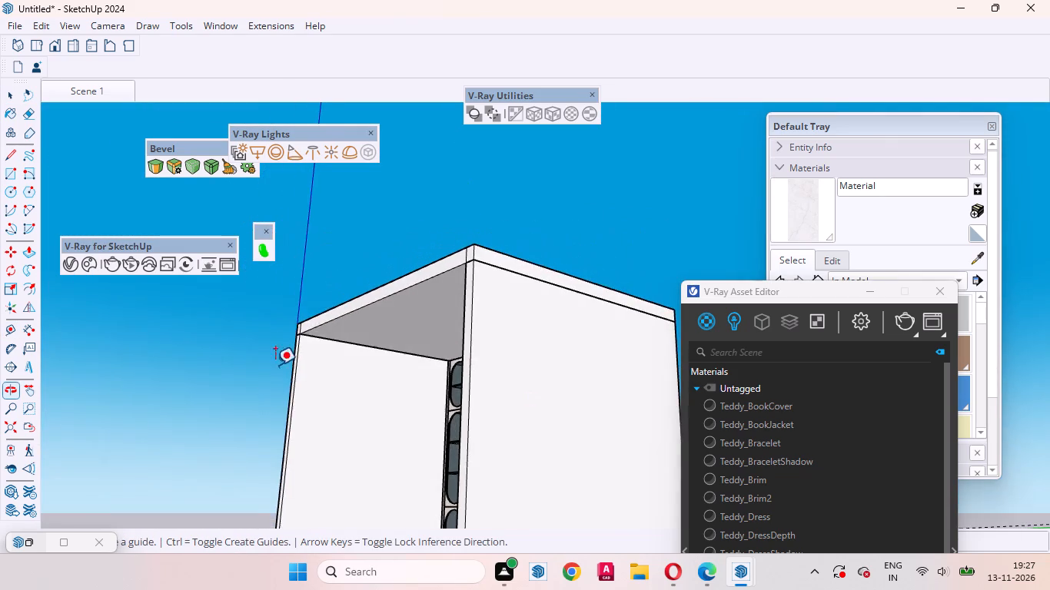
scroll(309, 340, up, 4)
click(343, 314)
scroll(494, 356, up, 6)
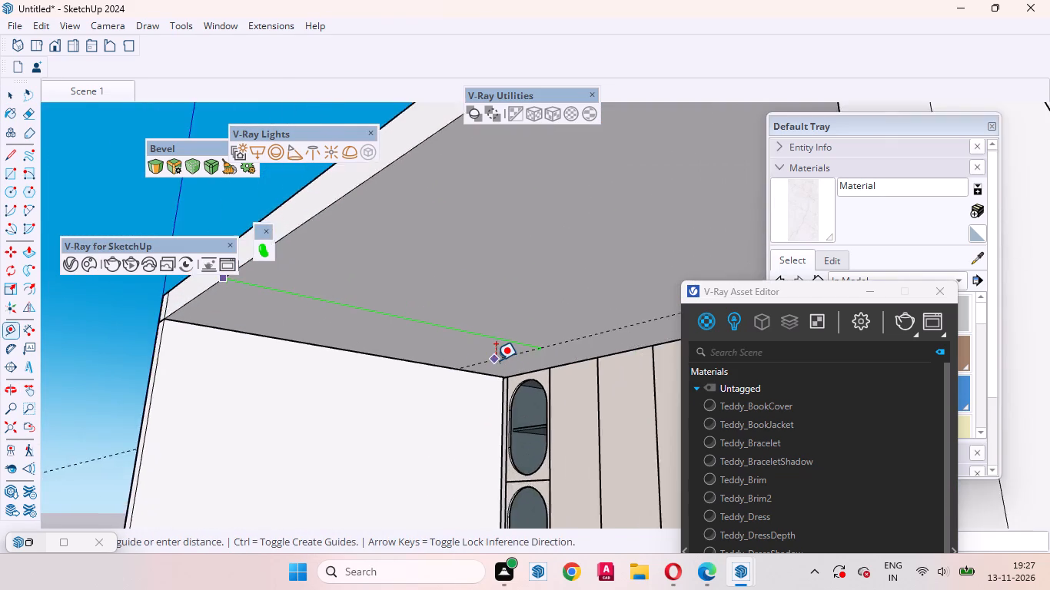
scroll(496, 360, up, 1)
click(552, 366)
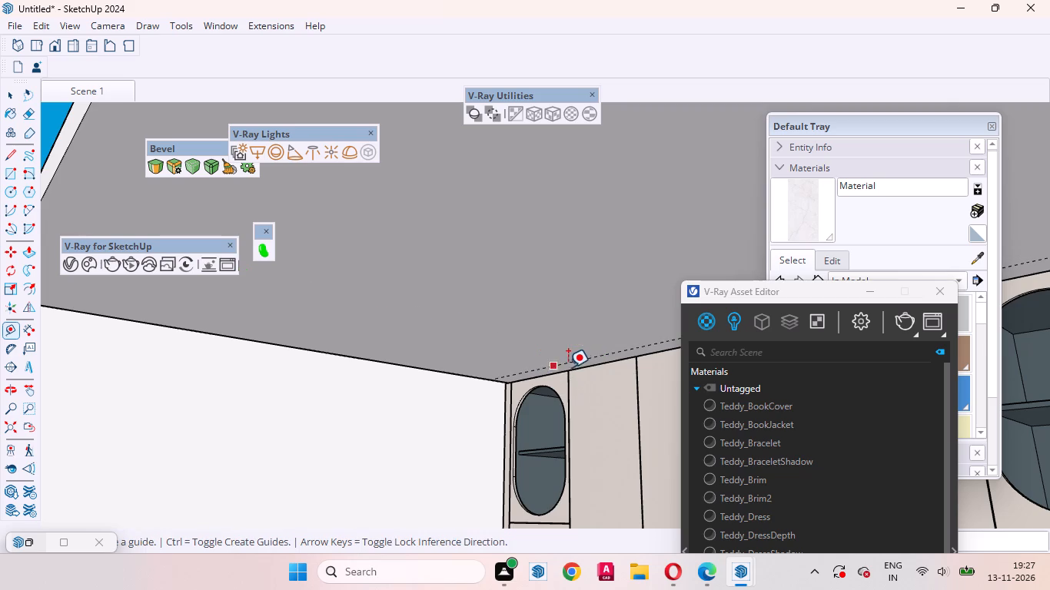
Add a second parallel ceiling guide 14 inches in front of the wardrobe guide.
click(578, 361)
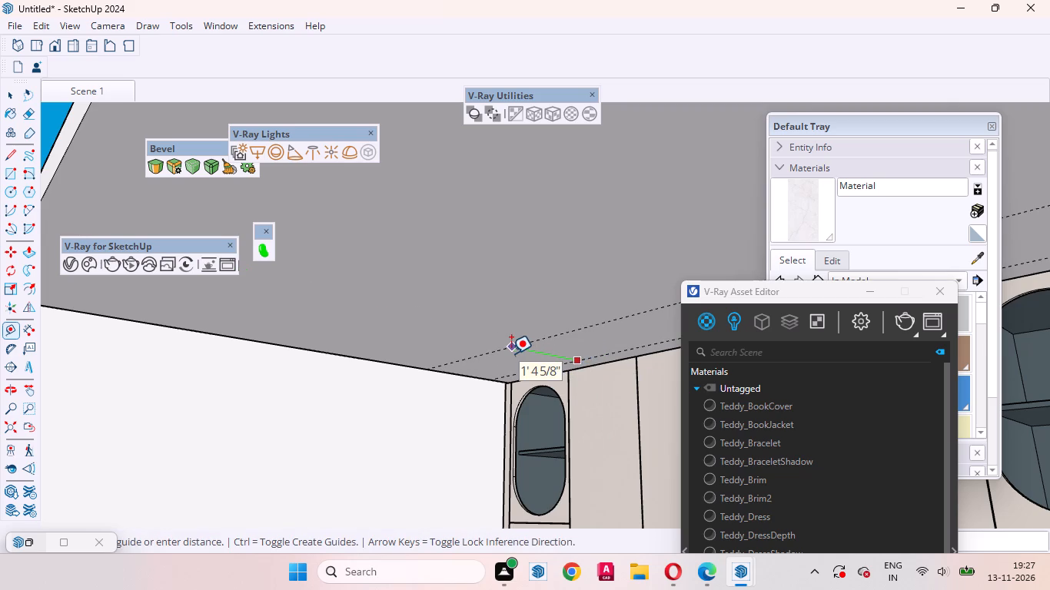
text(14)
key(Return)
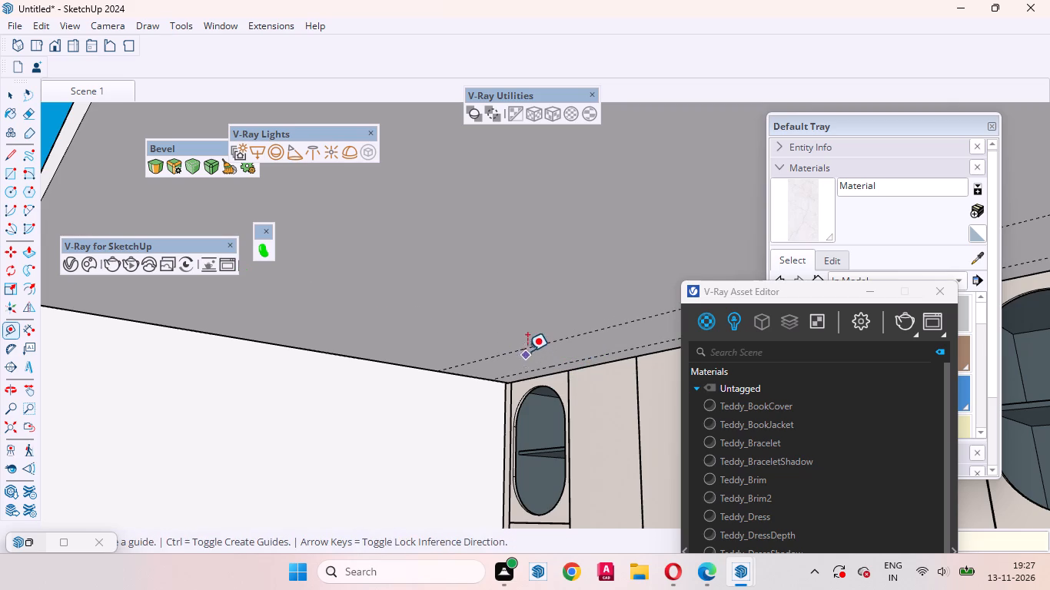
key(space)
Create a new empty group for a ceiling light fixture.
middle_drag(523, 396, 620, 323)
scroll(516, 352, down, 14)
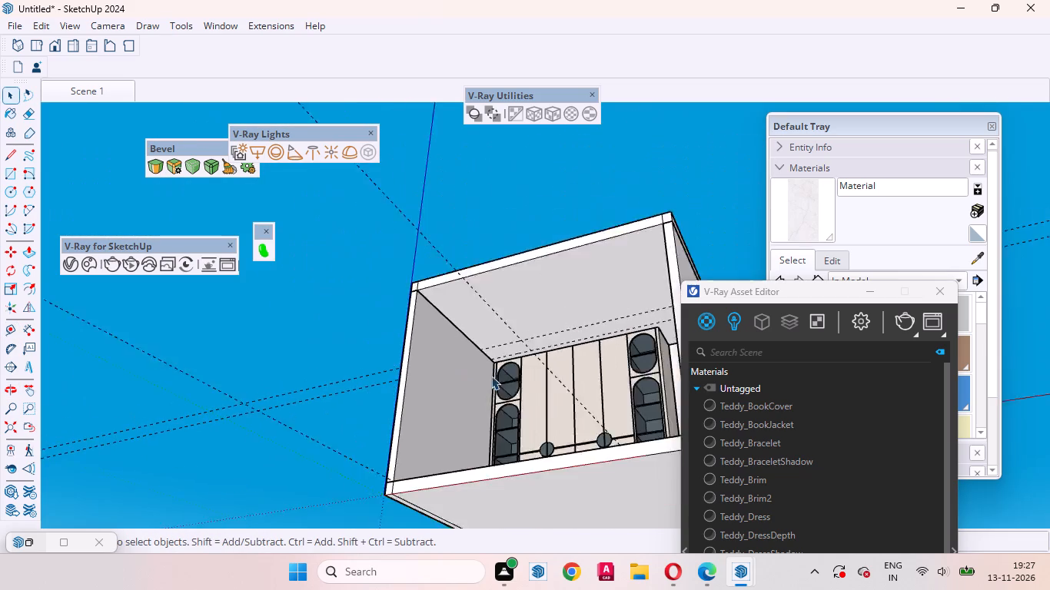
middle_drag(444, 382, 507, 392)
right_click(283, 442)
click(342, 489)
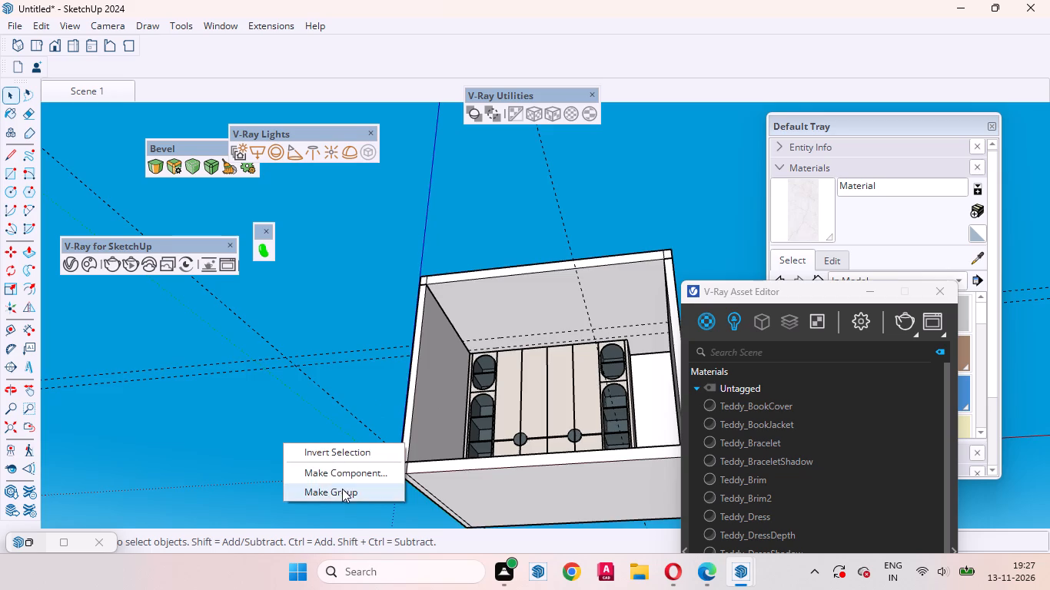
Draw a small circle on the ceiling, centred on the front guide near the left wall.
scroll(397, 368, up, 7)
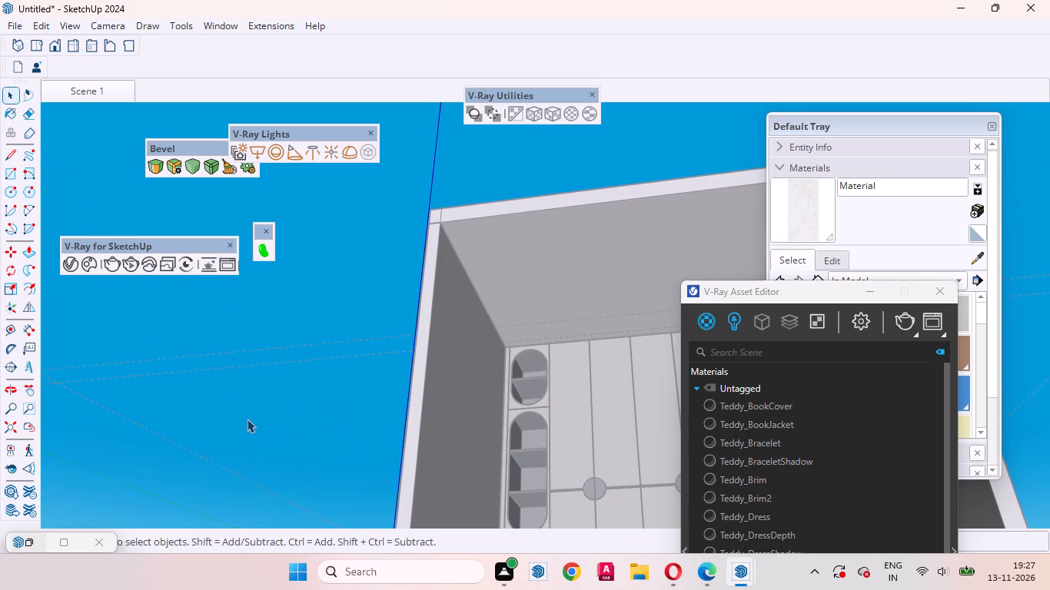
key(c)
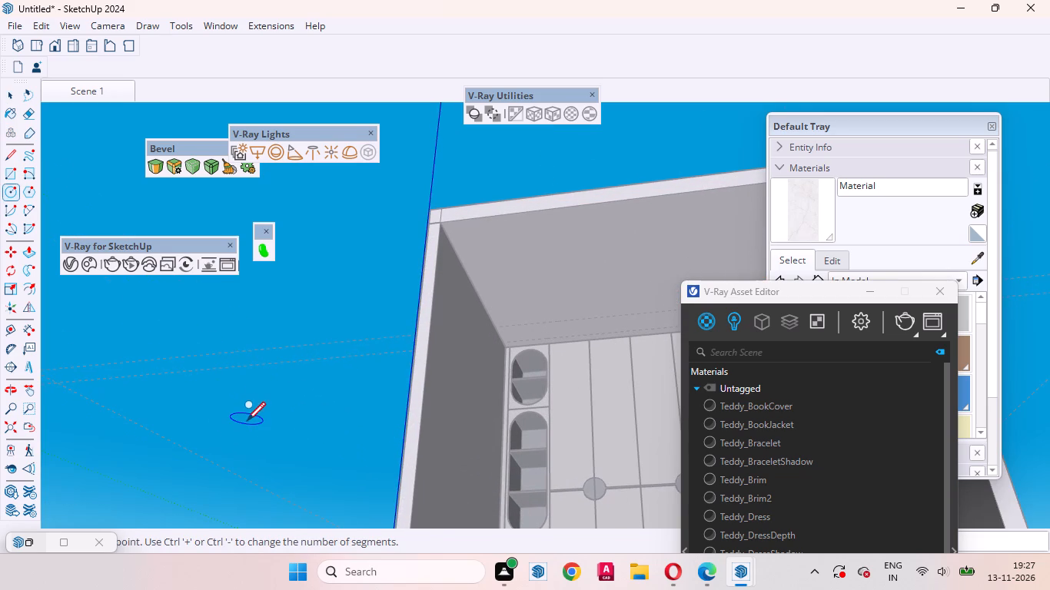
scroll(421, 476, down, 4)
middle_drag(504, 427, 520, 363)
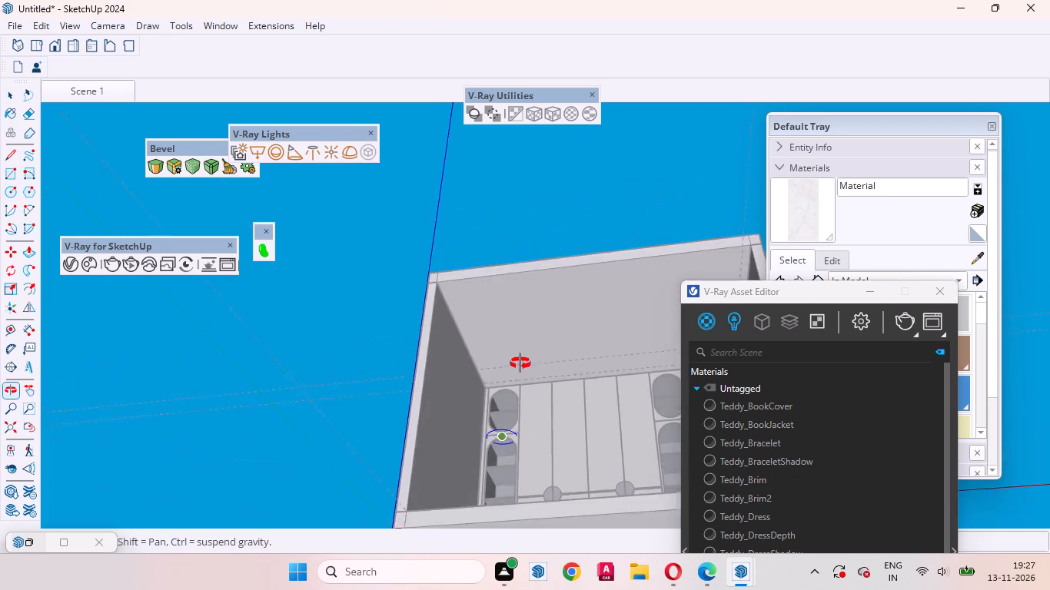
middle_drag(520, 363, 536, 356)
scroll(520, 370, up, 7)
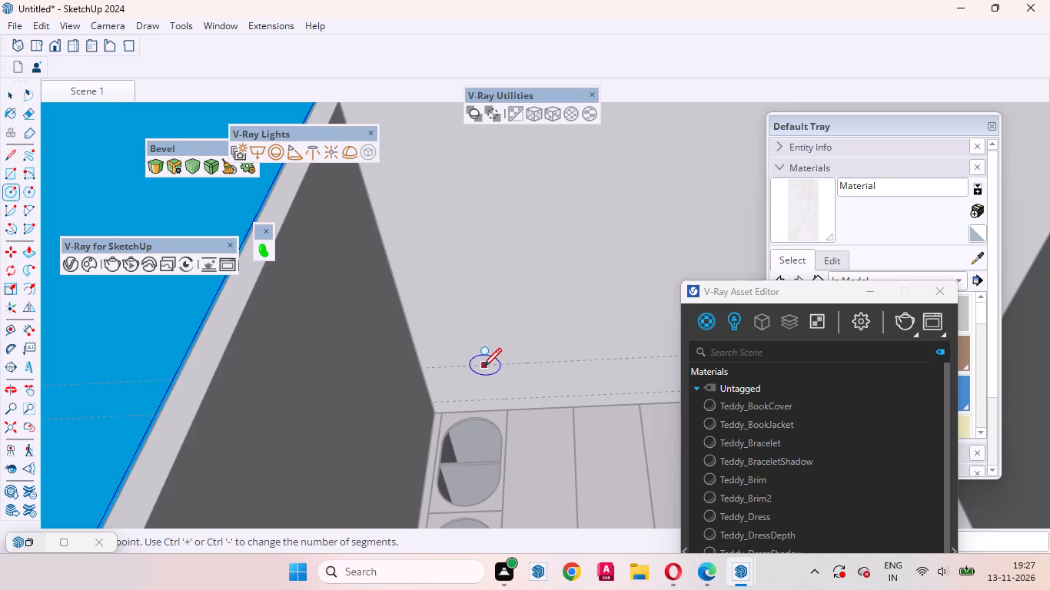
click(473, 366)
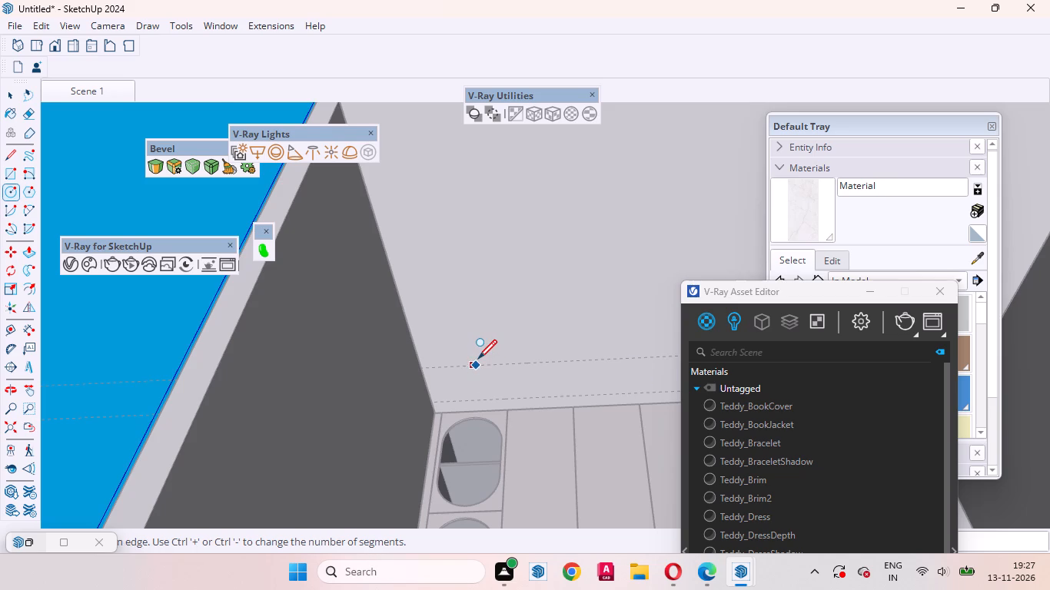
scroll(473, 353, up, 11)
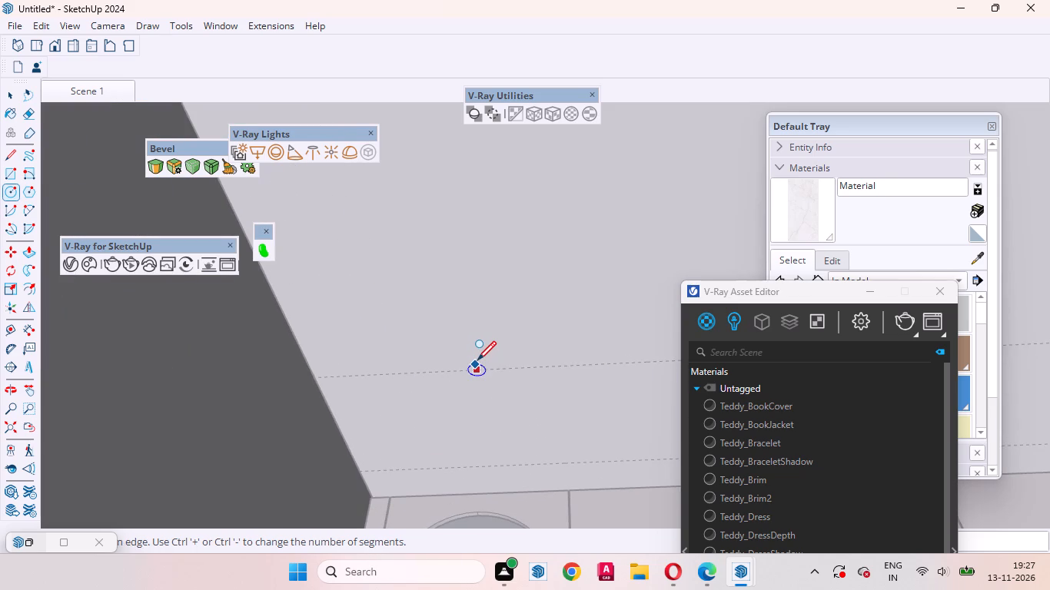
scroll(477, 359, up, 7)
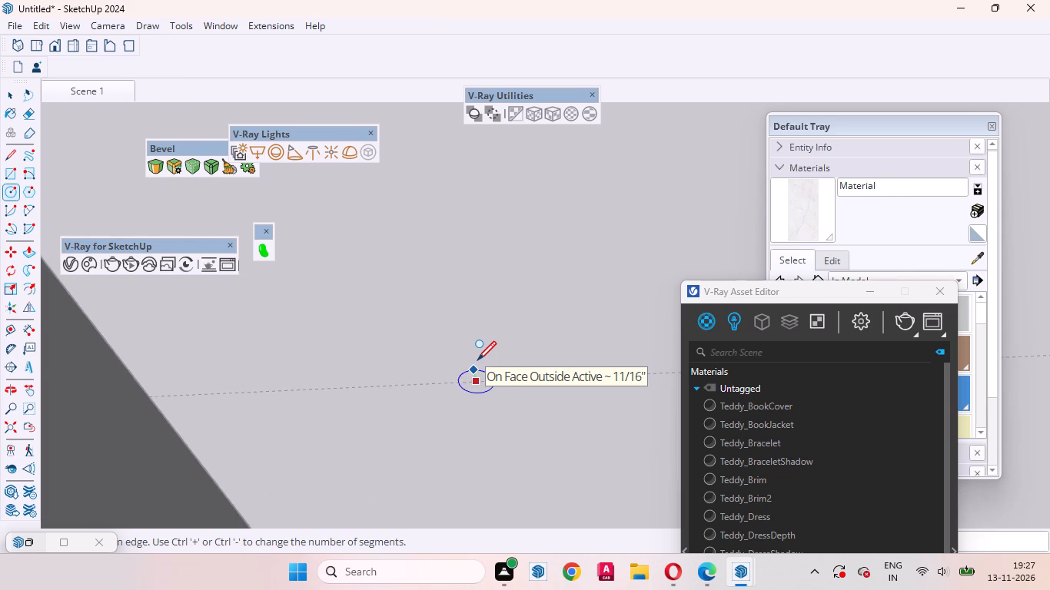
scroll(477, 359, up, 2)
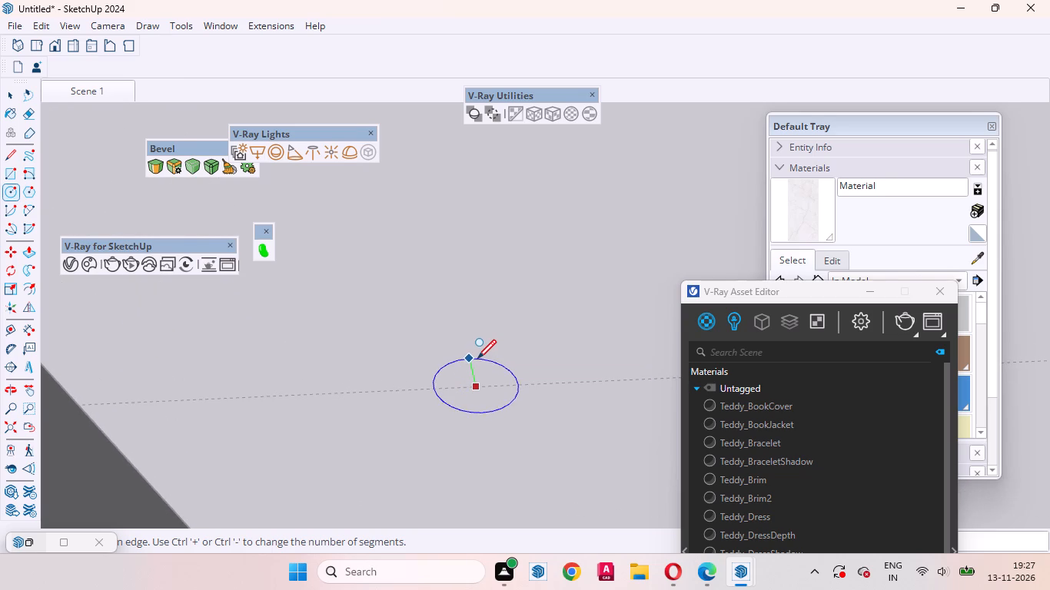
scroll(475, 360, up, 3)
click(473, 369)
Extrude the ceiling circle 6 mm downward into a thin disc.
key(p)
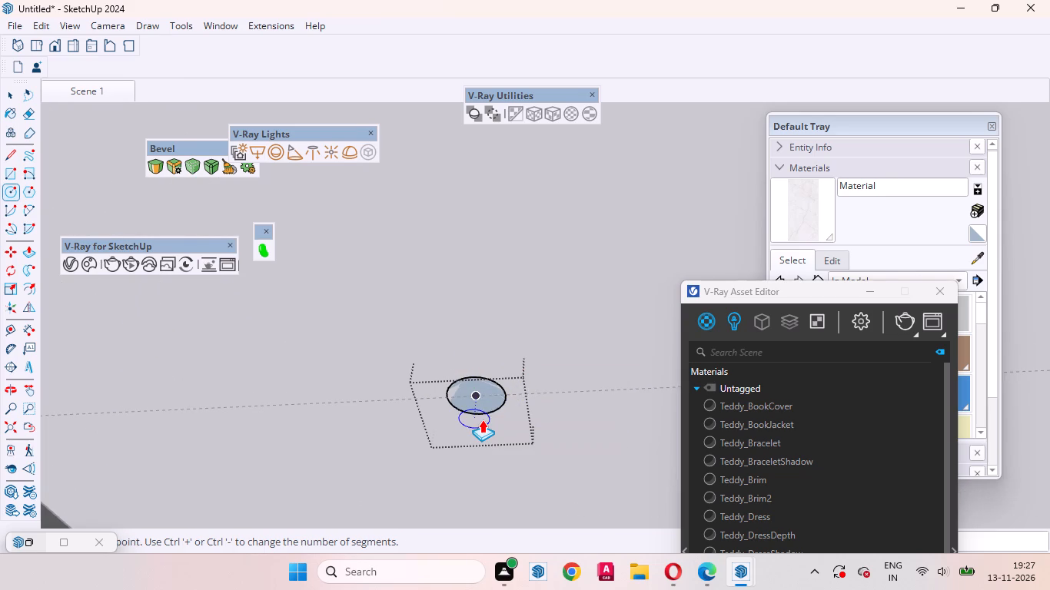
scroll(482, 419, up, 2)
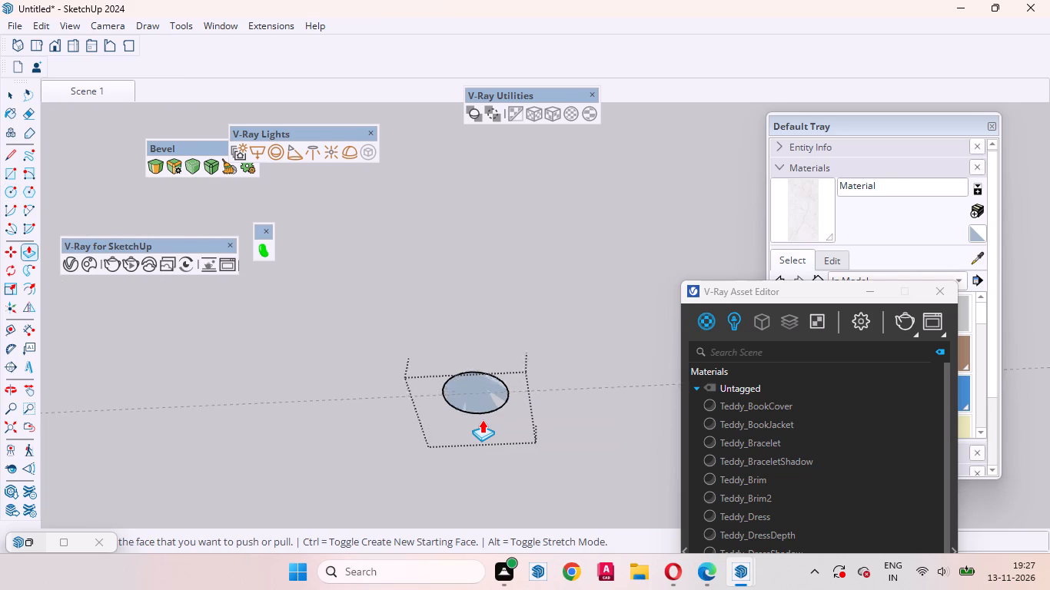
scroll(482, 419, up, 2)
click(483, 392)
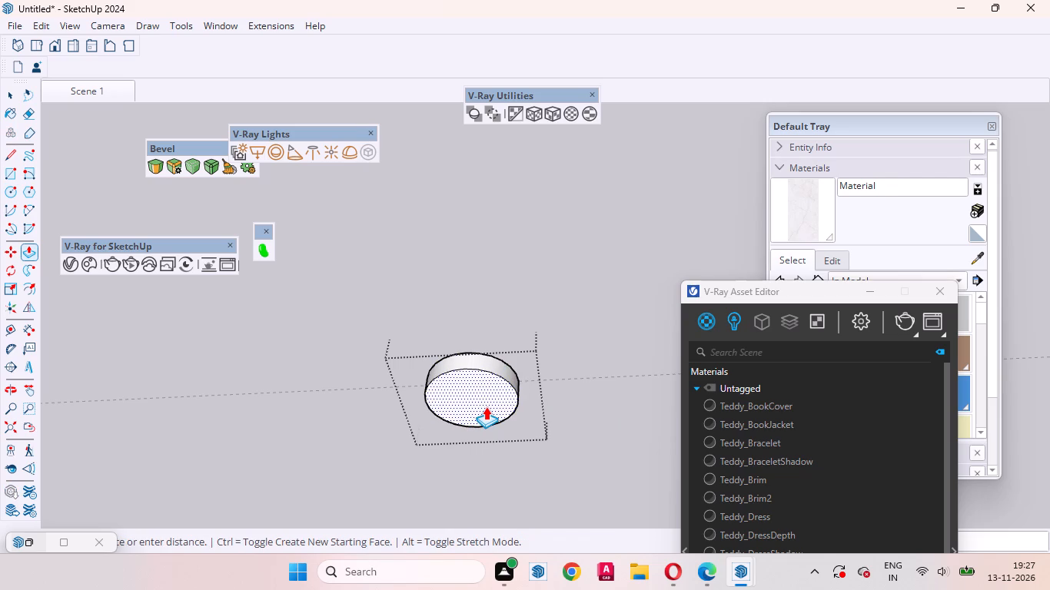
text(6mm)
key(Return)
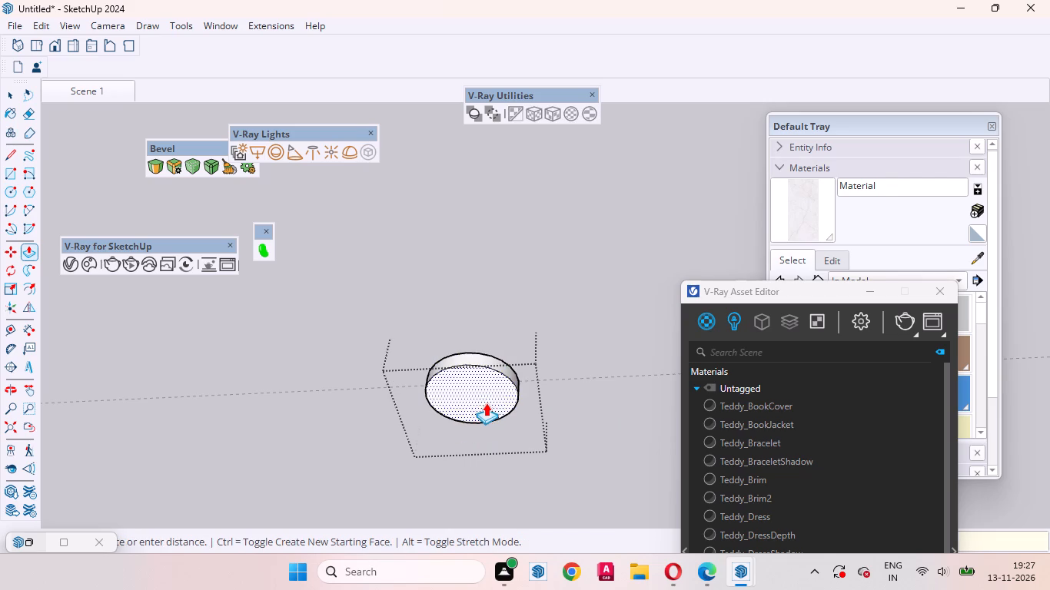
key(space)
Offset the edge of the disc's bottom face inward to form a smaller concentric circle.
click(478, 390)
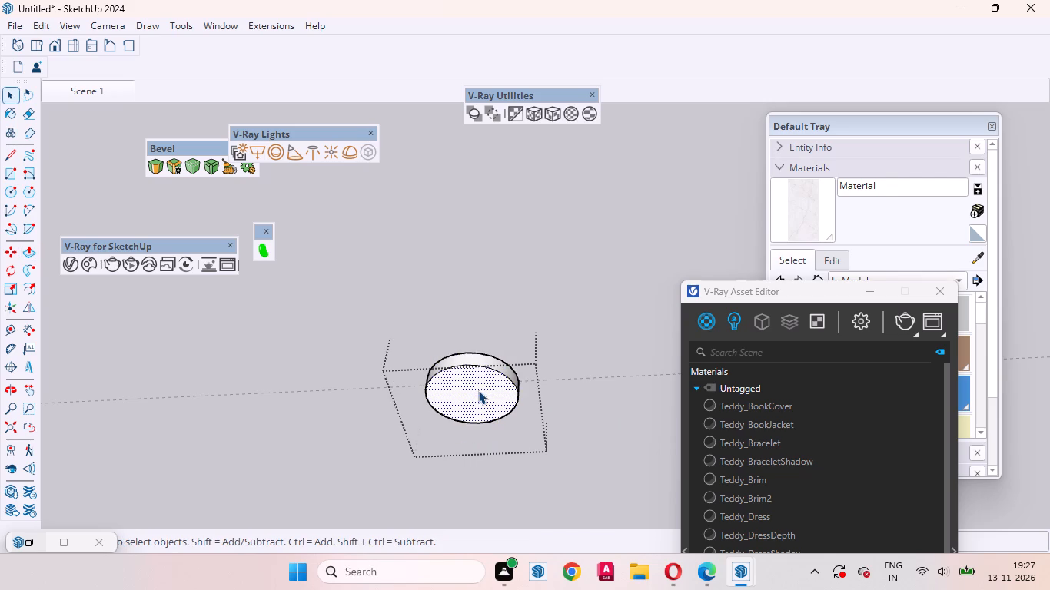
key(f)
click(427, 383)
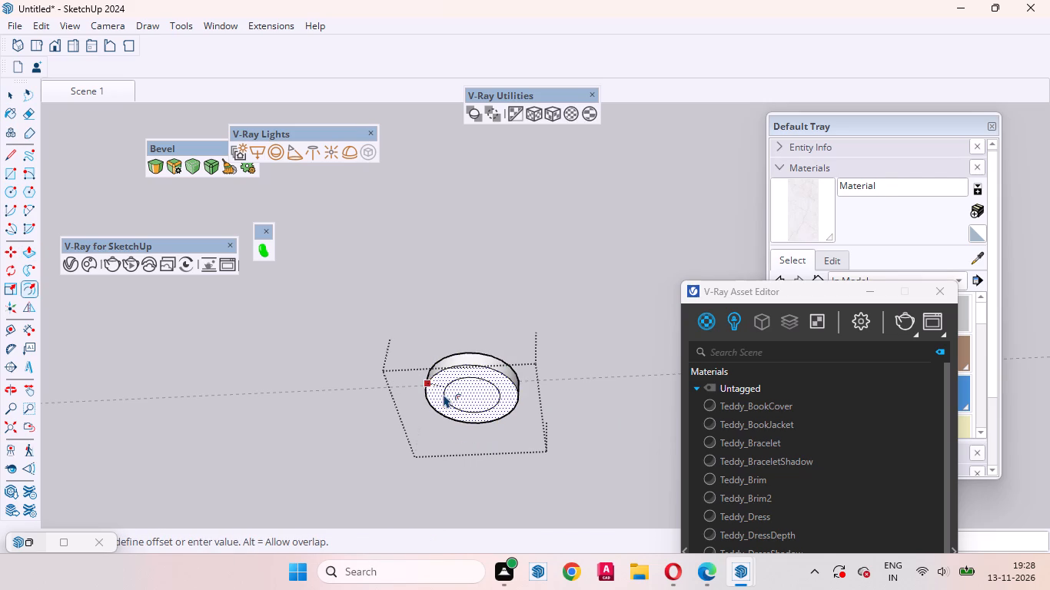
click(444, 394)
key(space)
Push the inner circle up into the disc to form a shallow recess.
click(470, 390)
key(p)
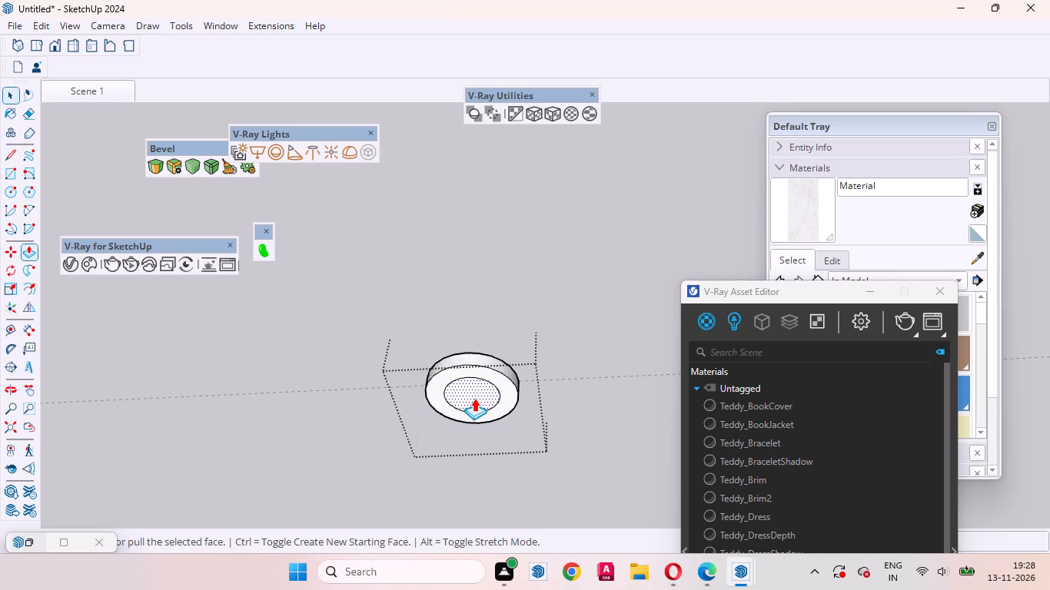
scroll(474, 398, up, 5)
click(474, 398)
click(474, 389)
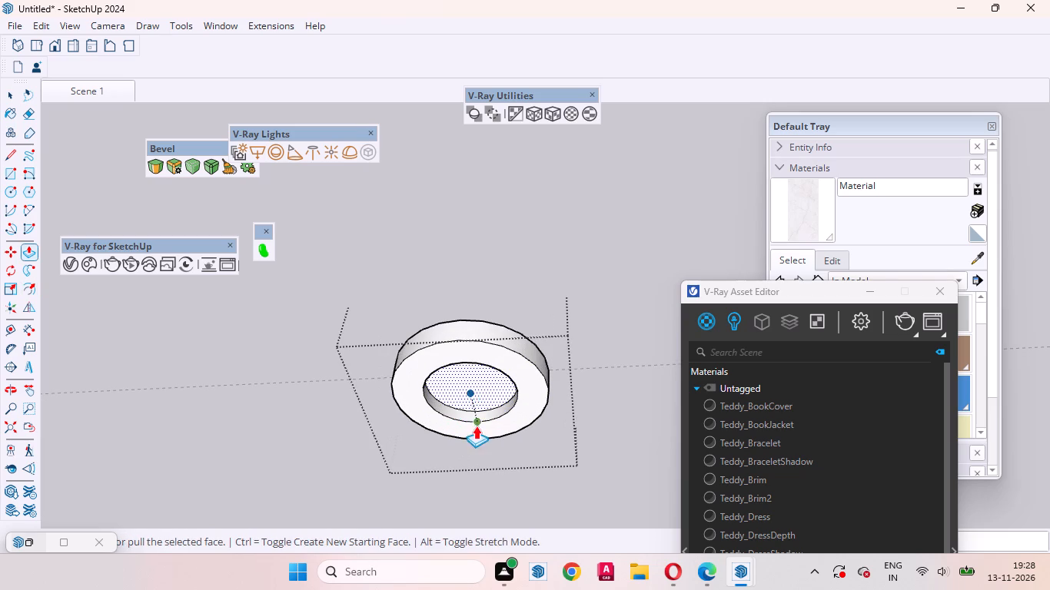
key(space)
Group the recessed inner face with its edge and convert it into a V-Ray mesh light.
double_click(473, 389)
right_click(473, 389)
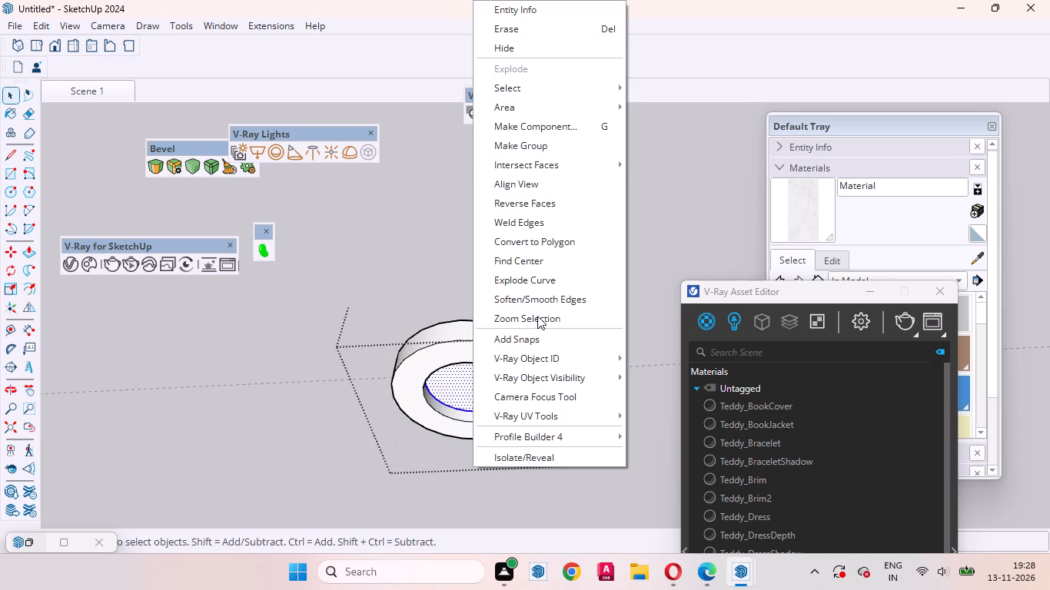
click(527, 144)
click(372, 153)
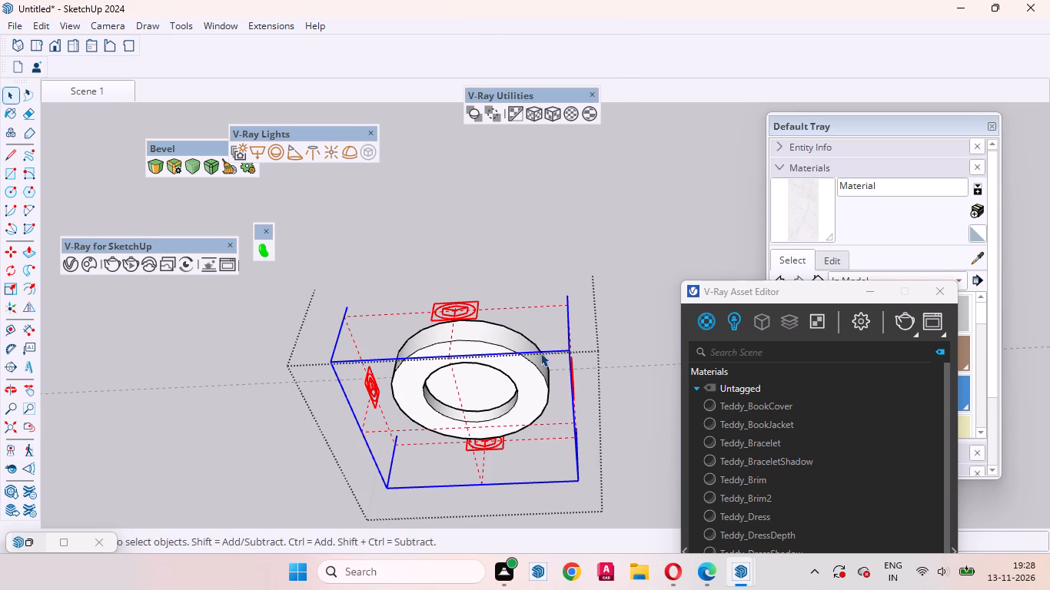
Place a V-Ray IES light using cylinder-wide.ies from the ies-lights-pack folder at the ceiling fixture, and exit the fixture group.
click(313, 151)
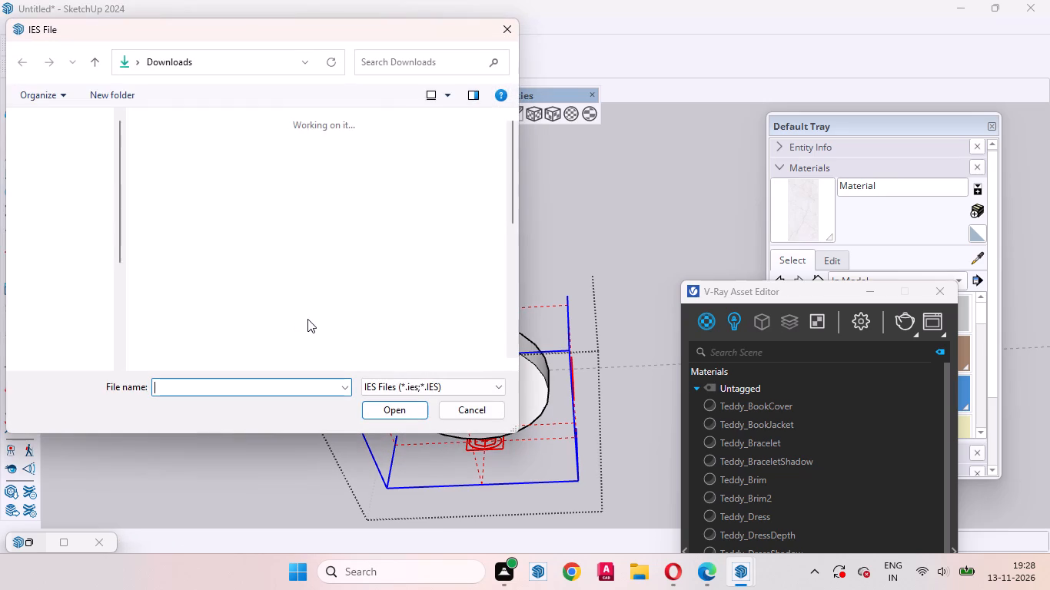
scroll(88, 171, up, 3)
click(71, 128)
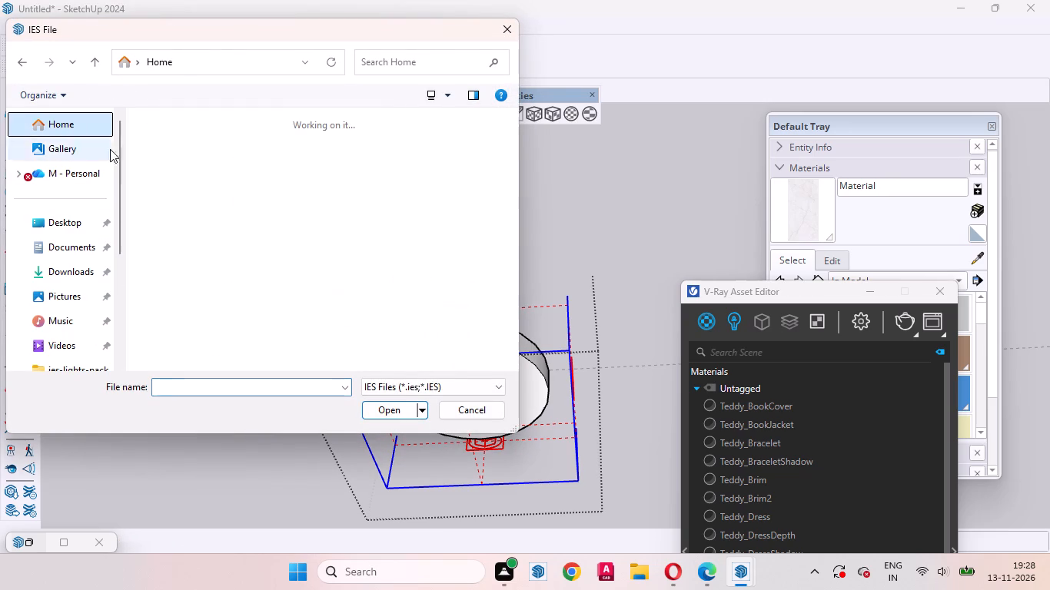
click(168, 221)
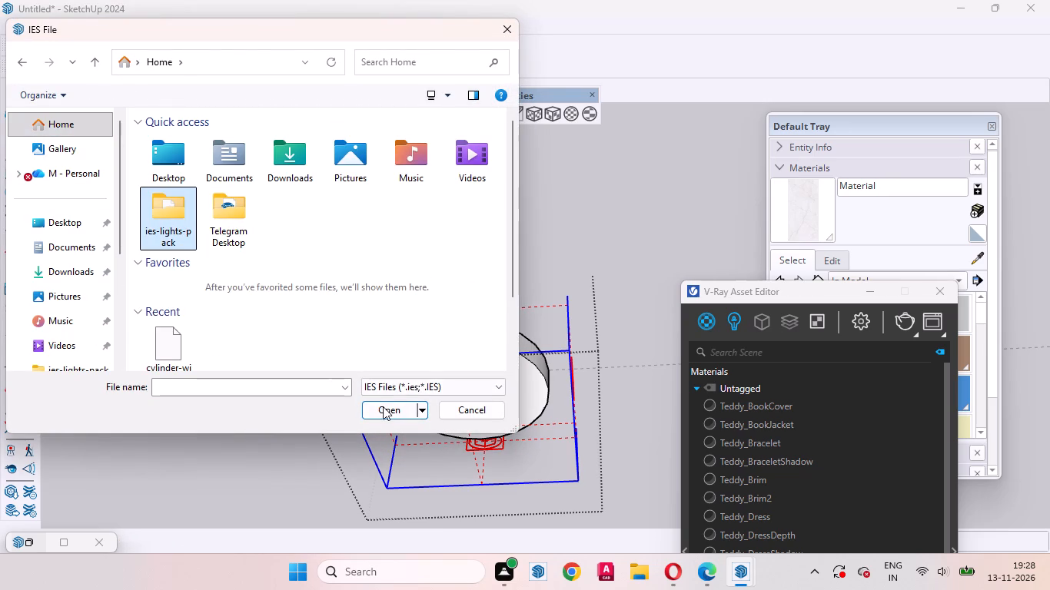
click(383, 409)
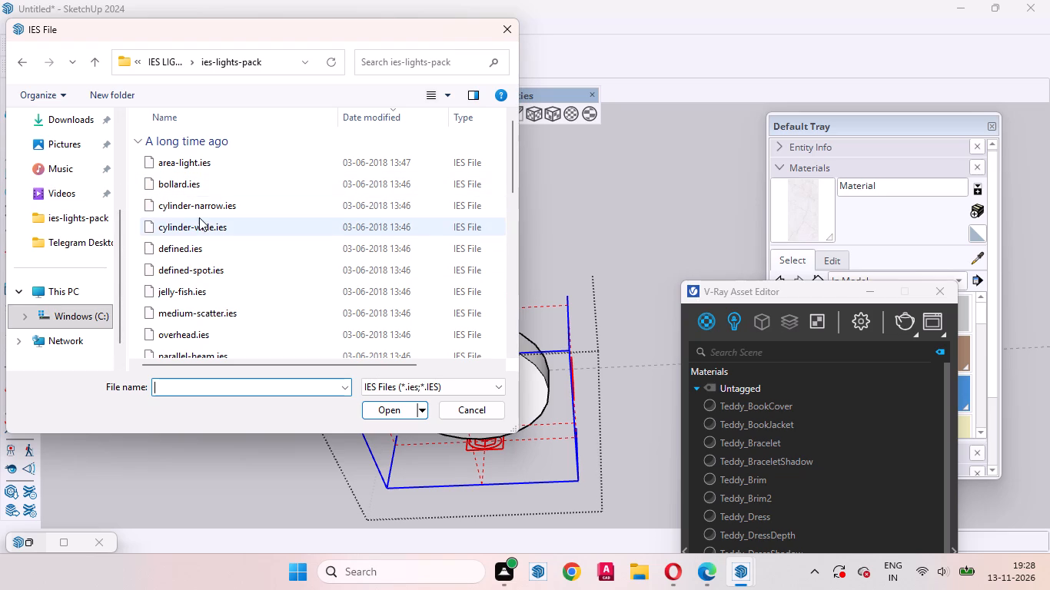
click(206, 227)
click(390, 409)
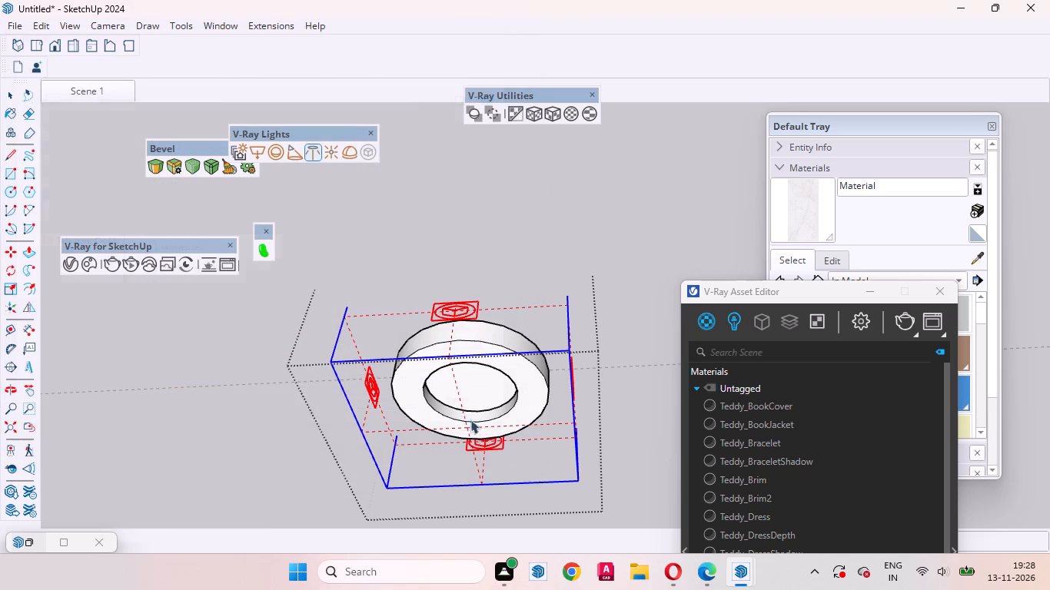
click(467, 426)
scroll(473, 380, down, 9)
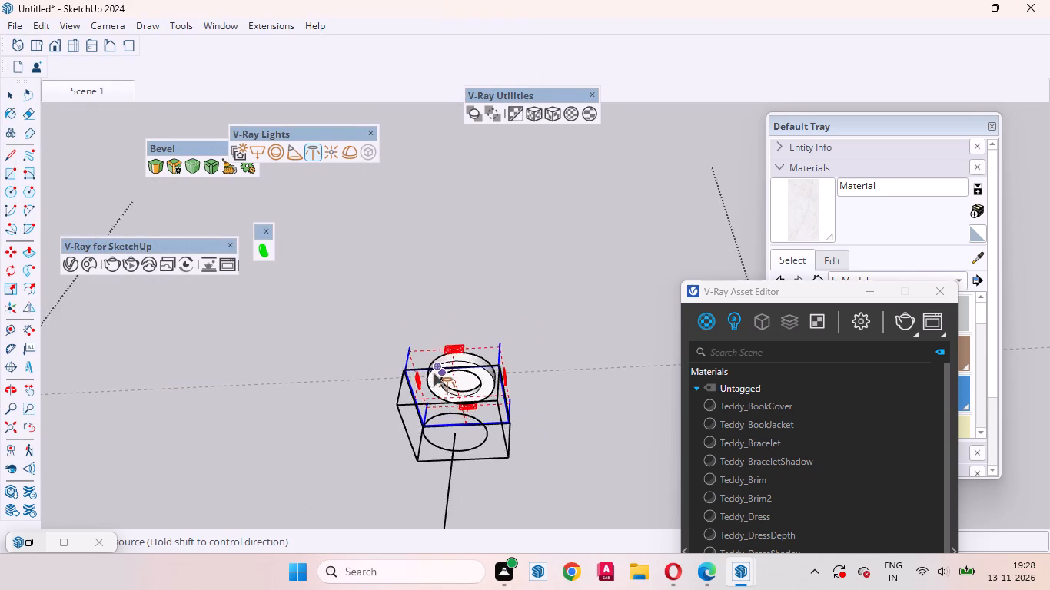
scroll(433, 373, down, 4)
key(space)
scroll(441, 380, down, 20)
scroll(441, 380, down, 8)
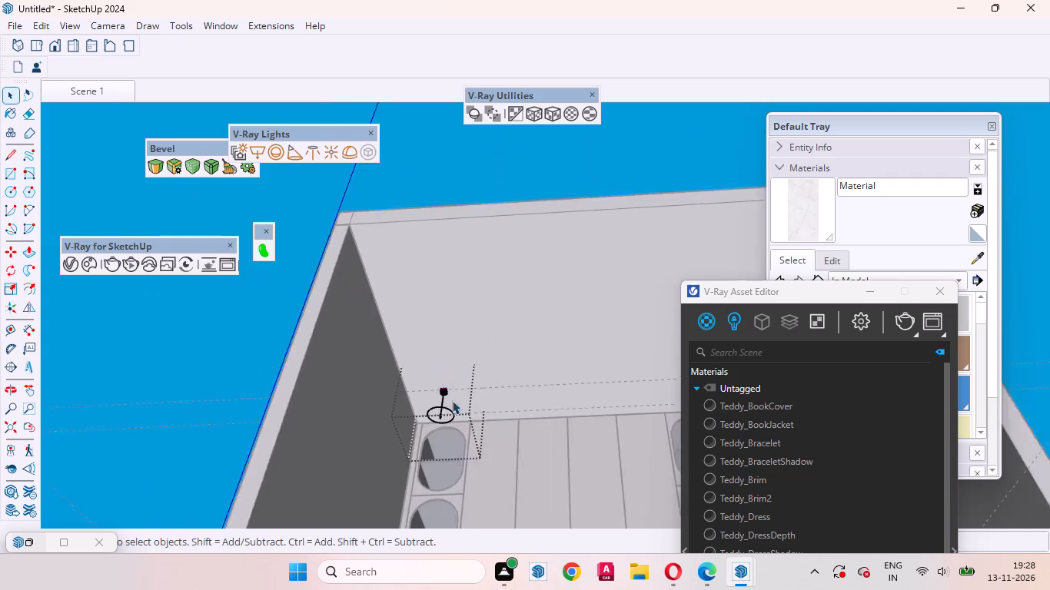
scroll(452, 400, down, 3)
click(294, 396)
middle_drag(567, 466, 583, 486)
scroll(428, 390, up, 3)
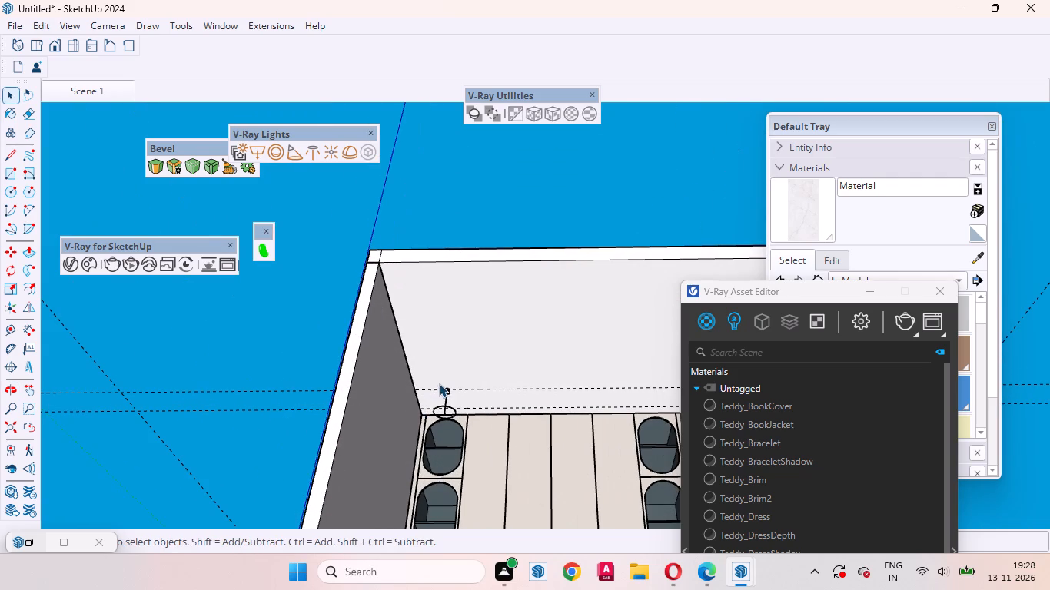
Copy the ceiling light fixture about 1' 11 5/16" along the wardrobe's top and array it into four evenly spaced copies.
click(447, 393)
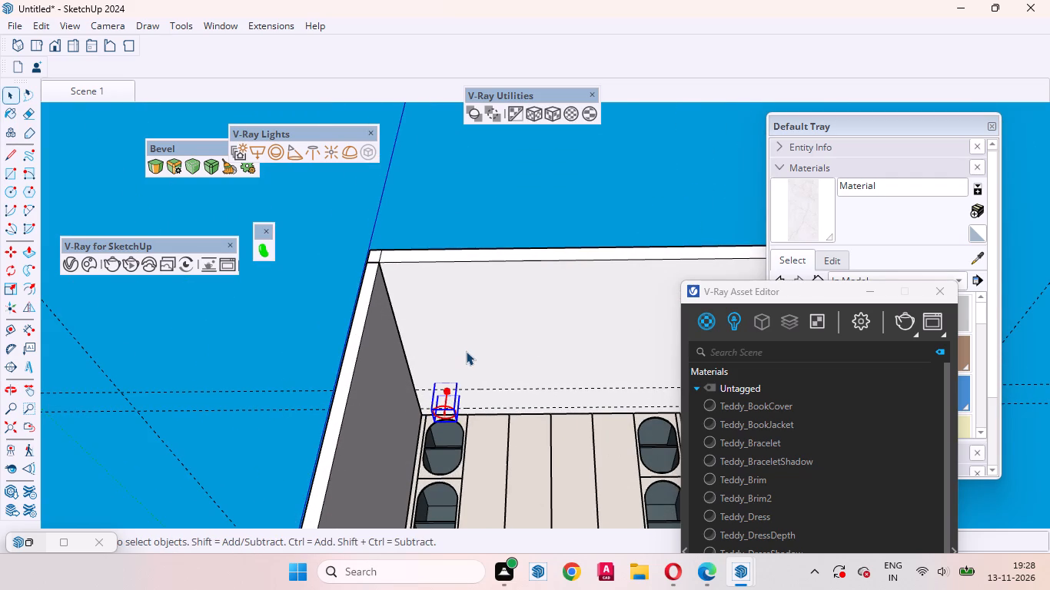
scroll(466, 351, up, 2)
scroll(464, 363, down, 2)
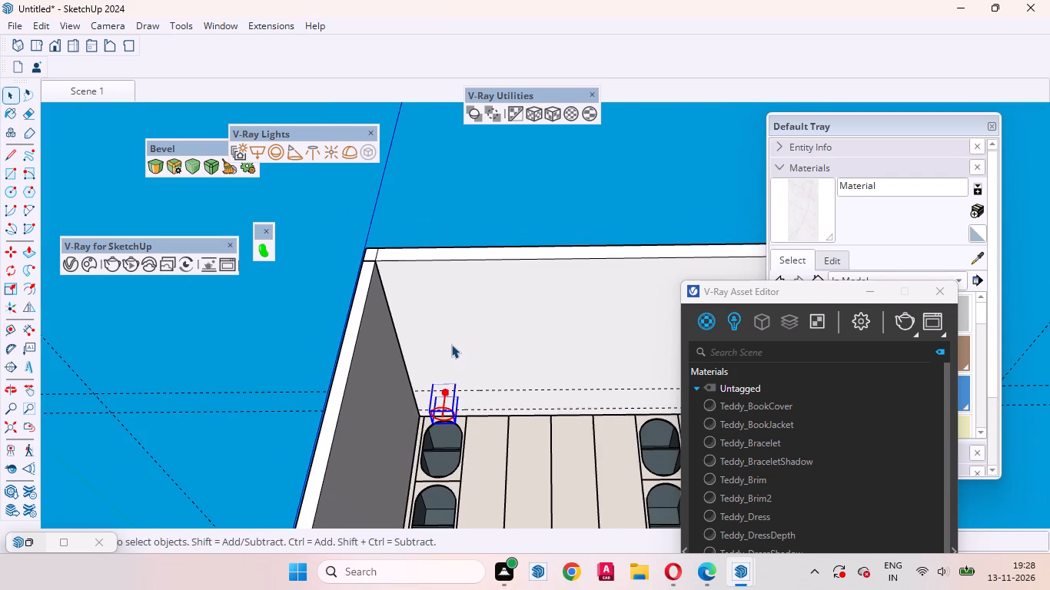
scroll(310, 359, down, 2)
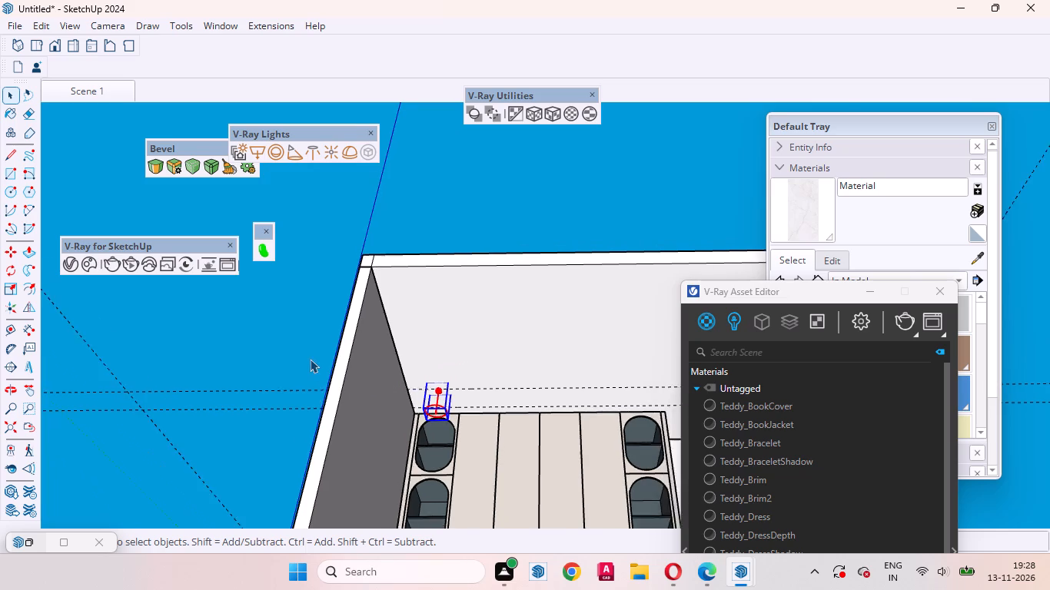
scroll(310, 359, down, 4)
middle_drag(362, 366, 414, 430)
scroll(413, 352, up, 1)
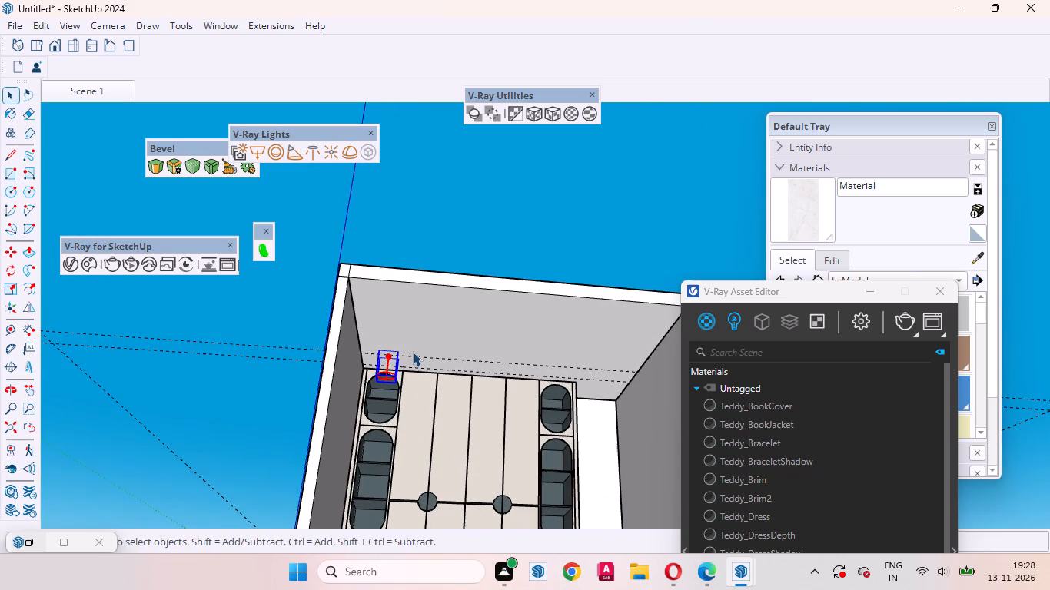
key(m)
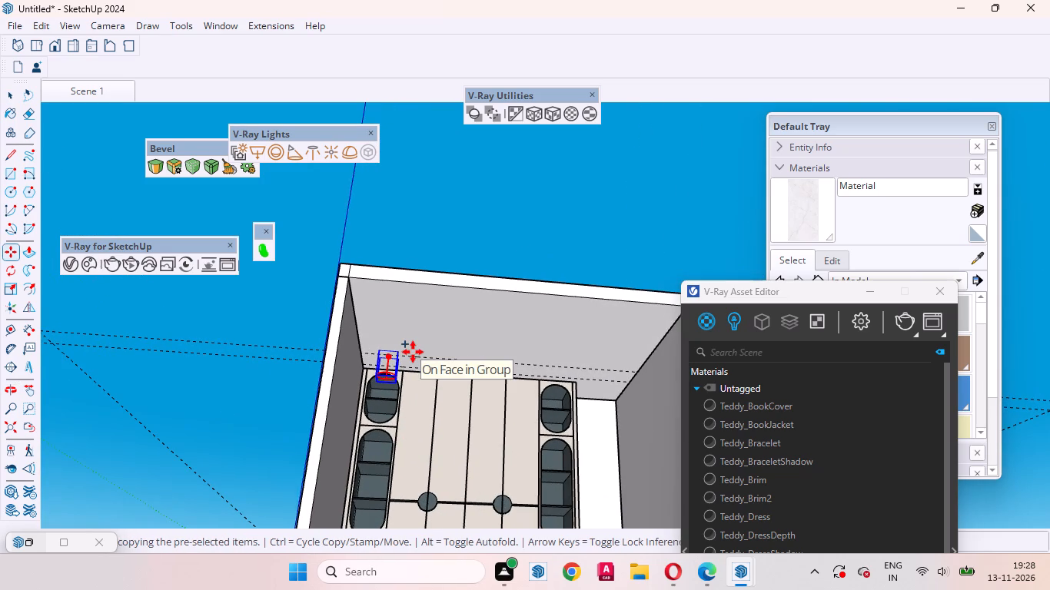
click(378, 321)
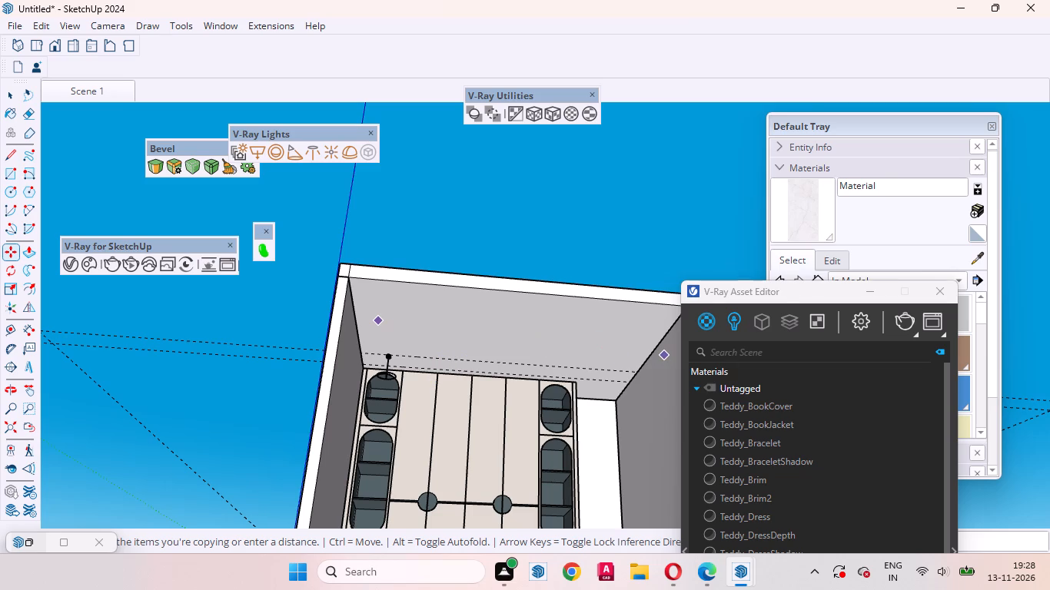
drag(783, 296, 691, 328)
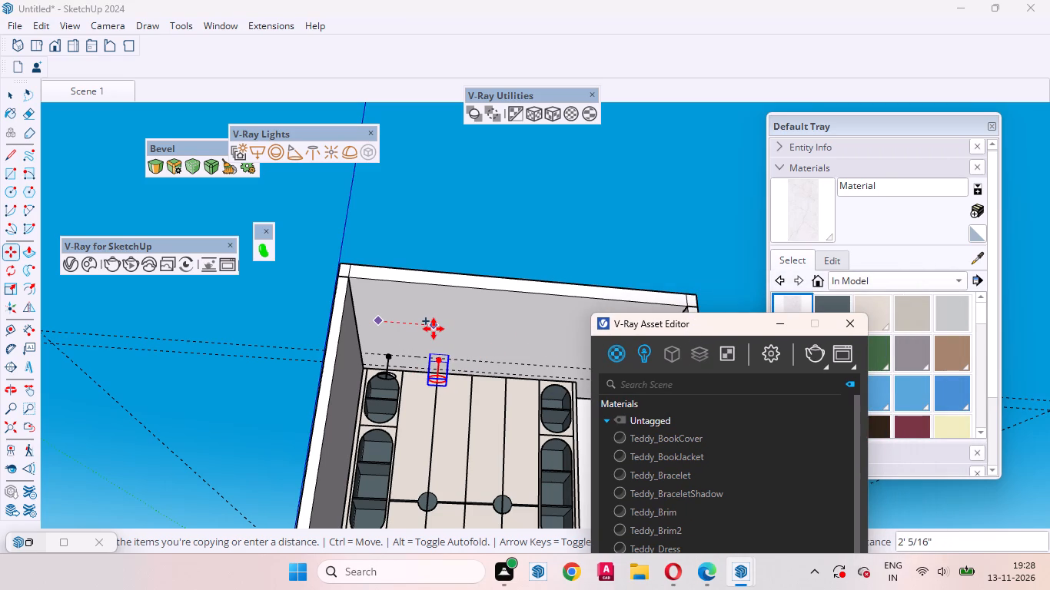
click(431, 329)
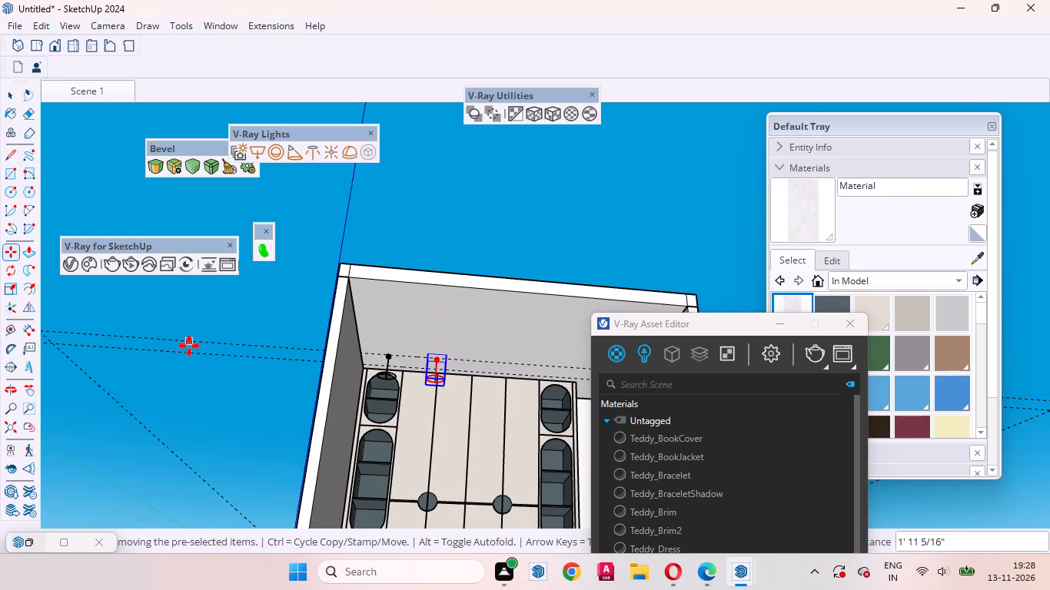
text(*4)
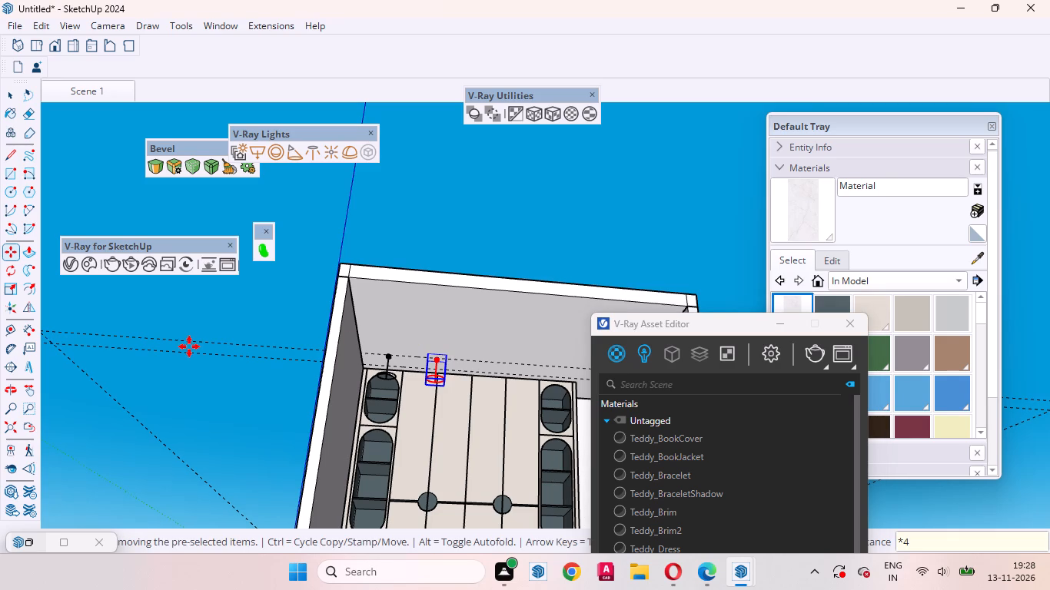
key(Return)
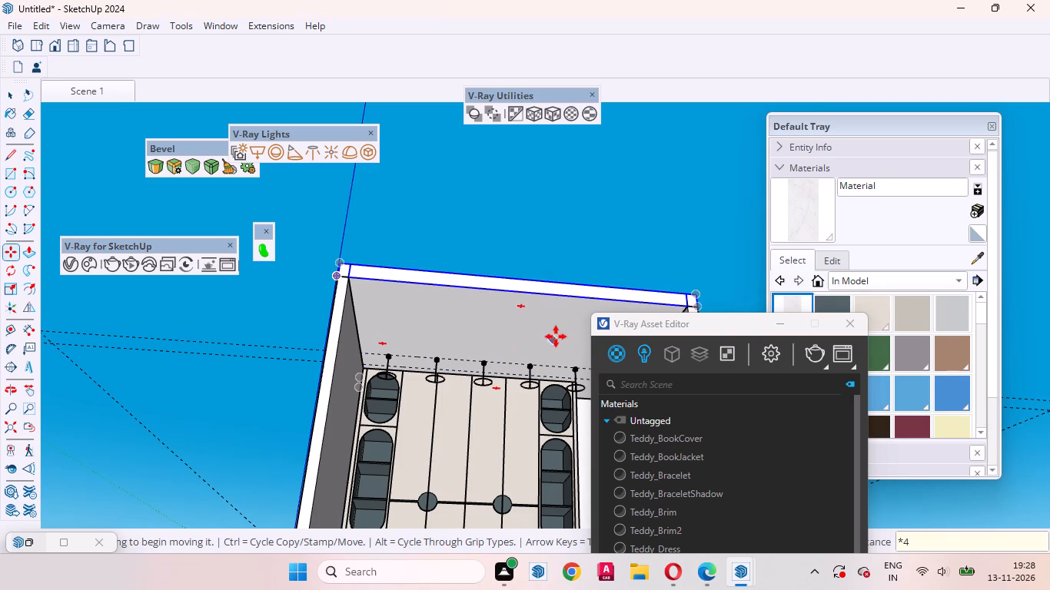
Examine the row of ceiling fixtures above the wardrobe from several angles.
scroll(254, 340, down, 2)
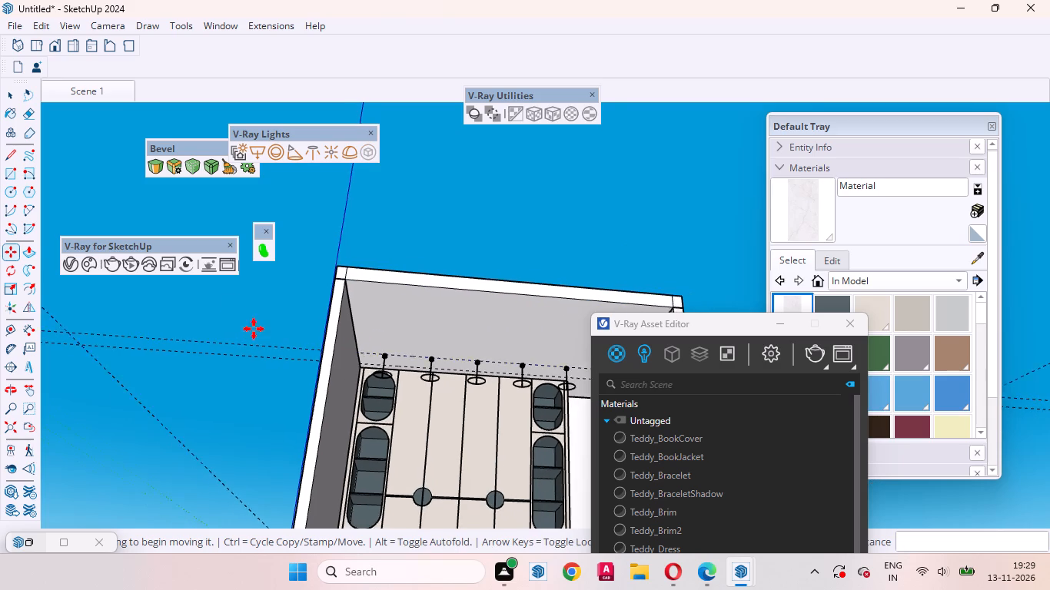
scroll(254, 329, down, 10)
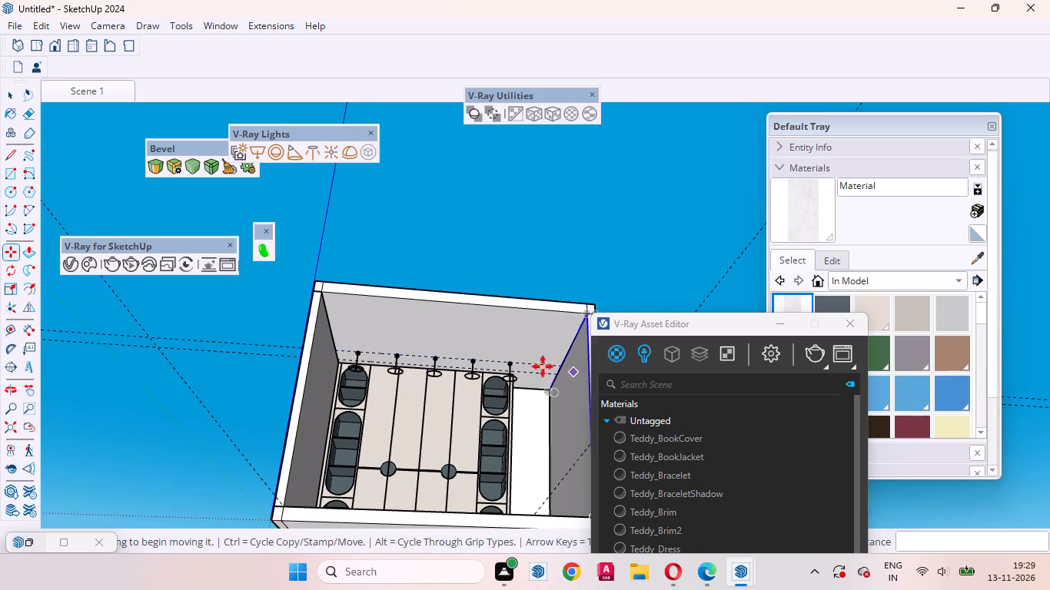
key(space)
scroll(508, 352, up, 3)
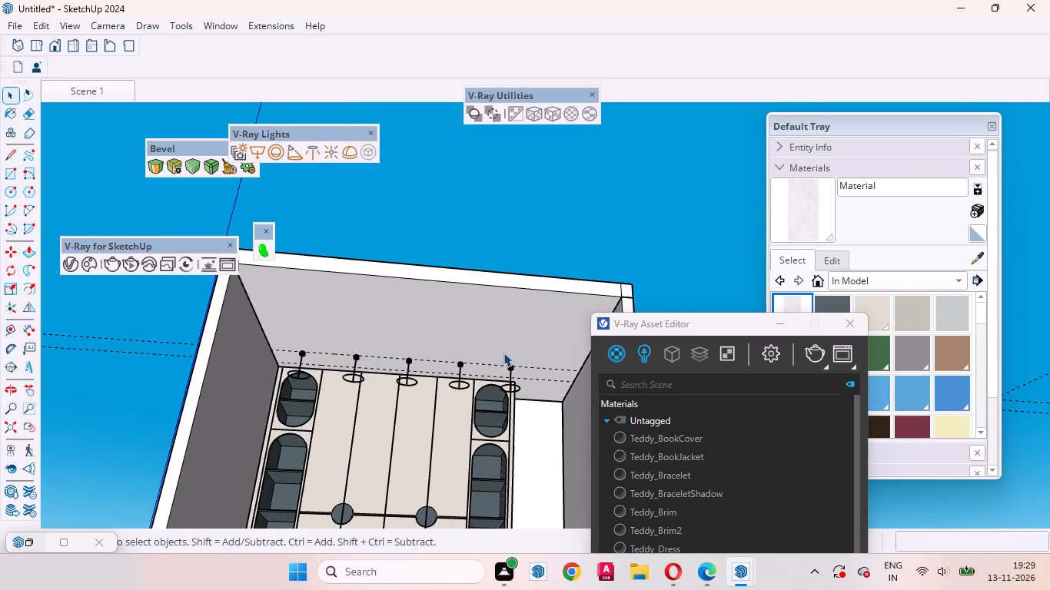
middle_drag(497, 359, 302, 360)
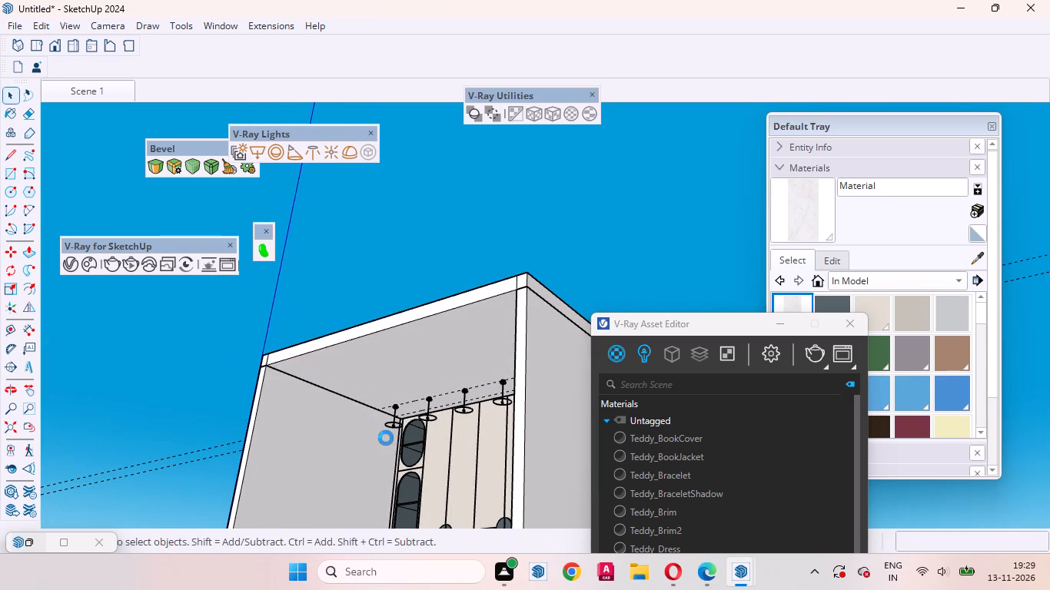
scroll(365, 423, up, 9)
scroll(500, 452, down, 3)
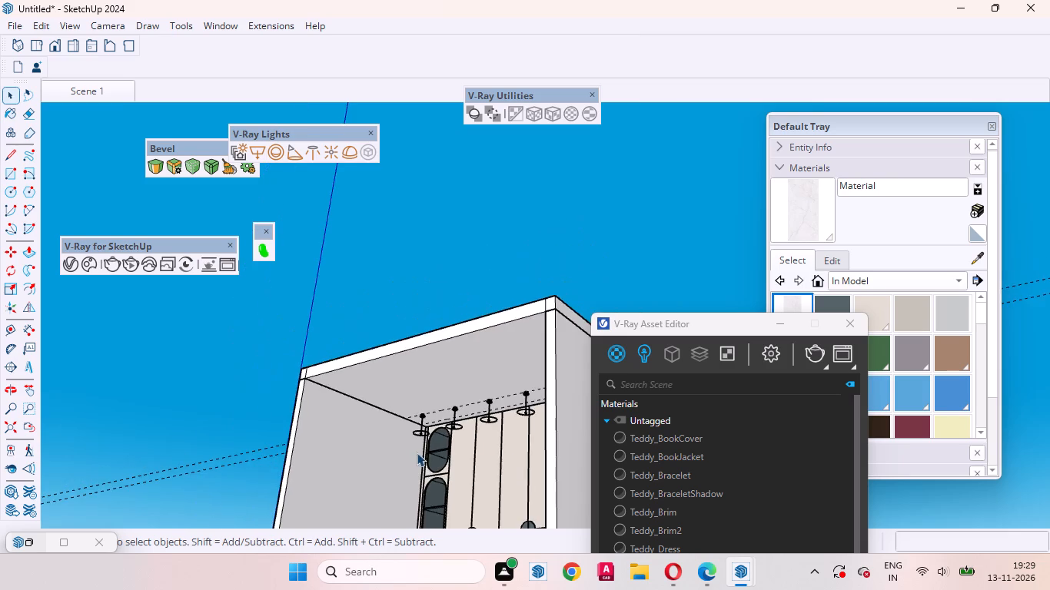
middle_drag(421, 455, 533, 502)
scroll(435, 401, up, 7)
middle_drag(447, 440, 414, 419)
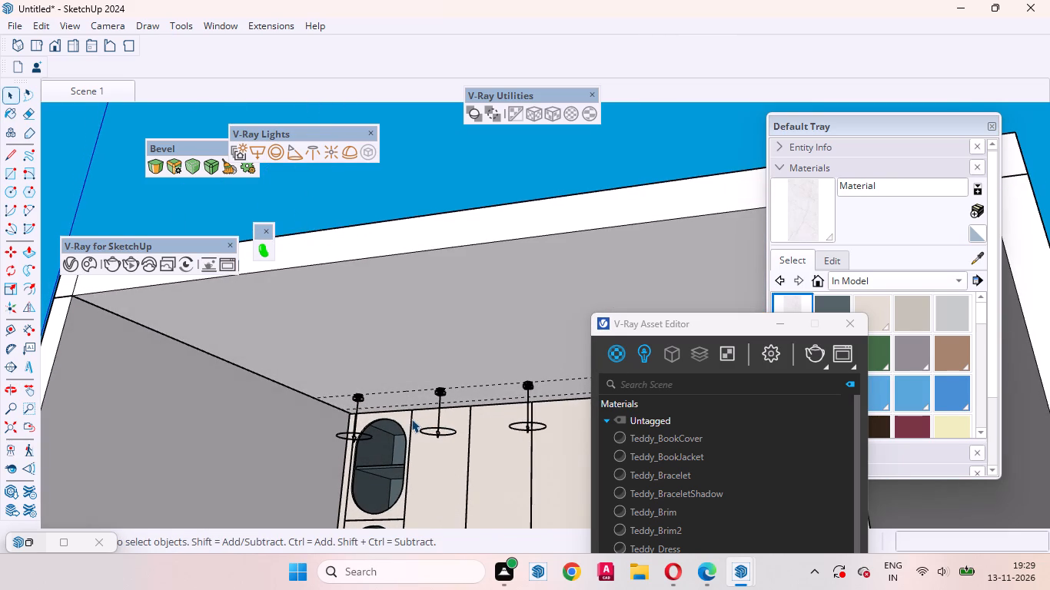
right_click(400, 421)
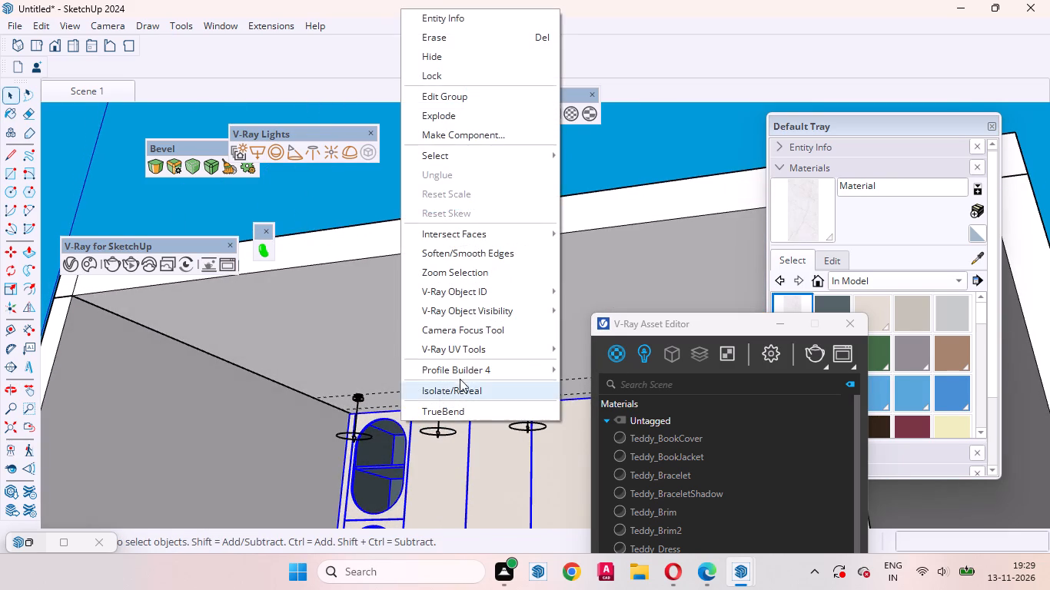
click(631, 157)
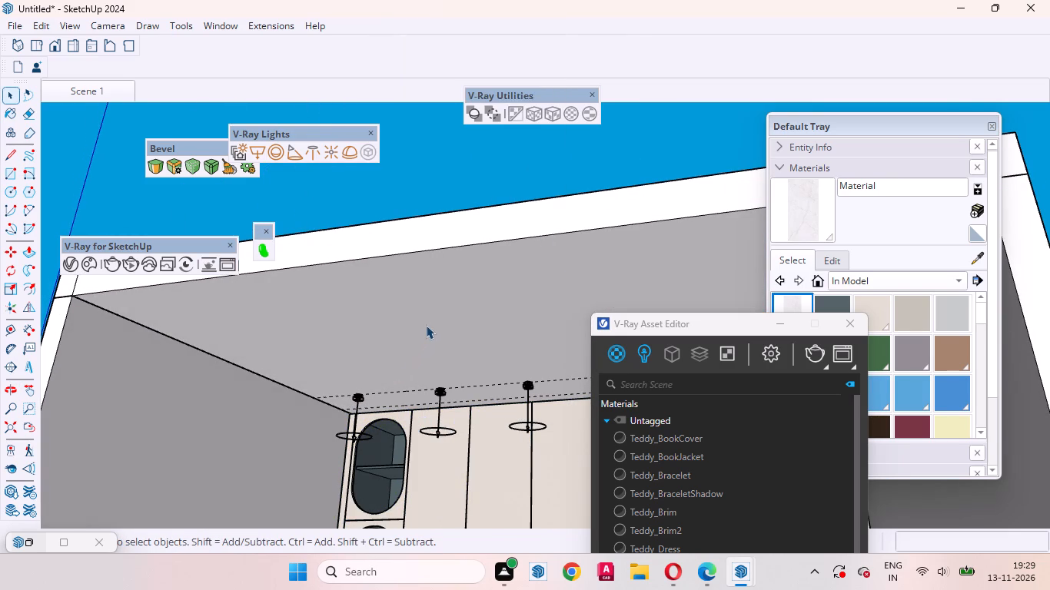
scroll(426, 325, down, 2)
middle_drag(407, 343, 427, 311)
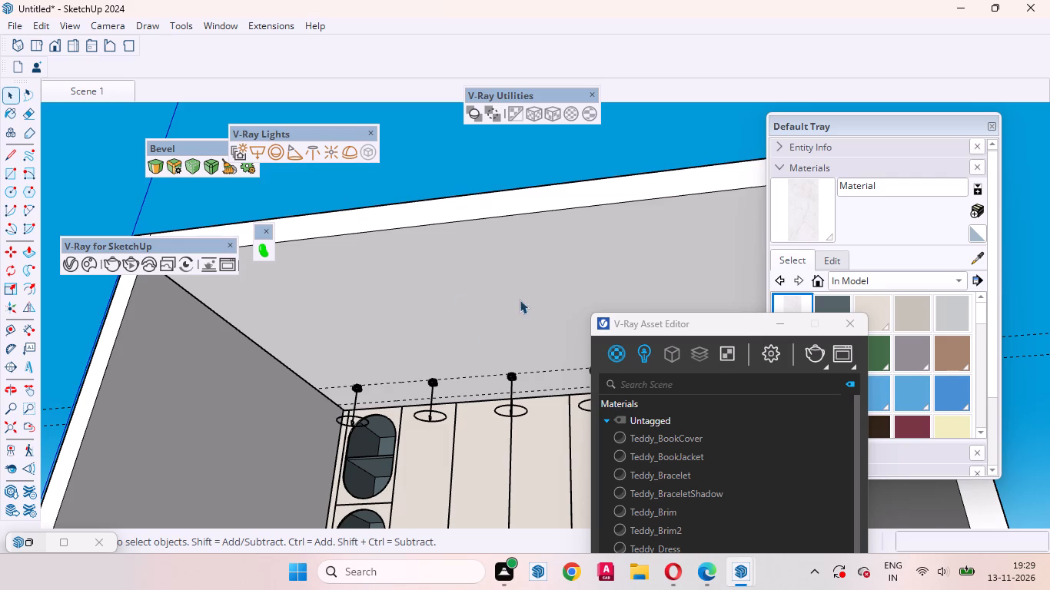
scroll(419, 363, down, 2)
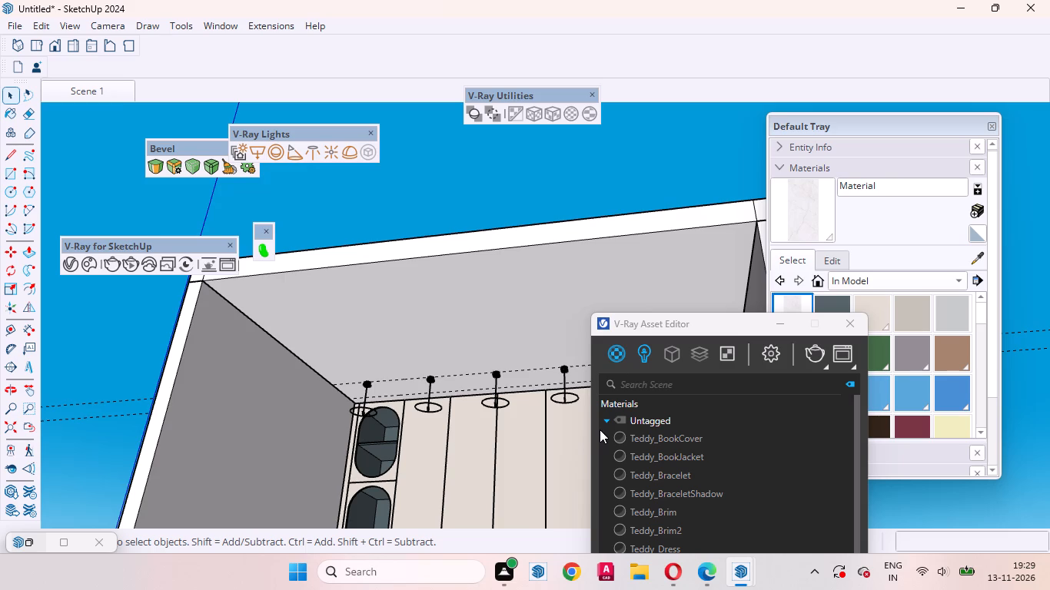
scroll(630, 430, down, 4)
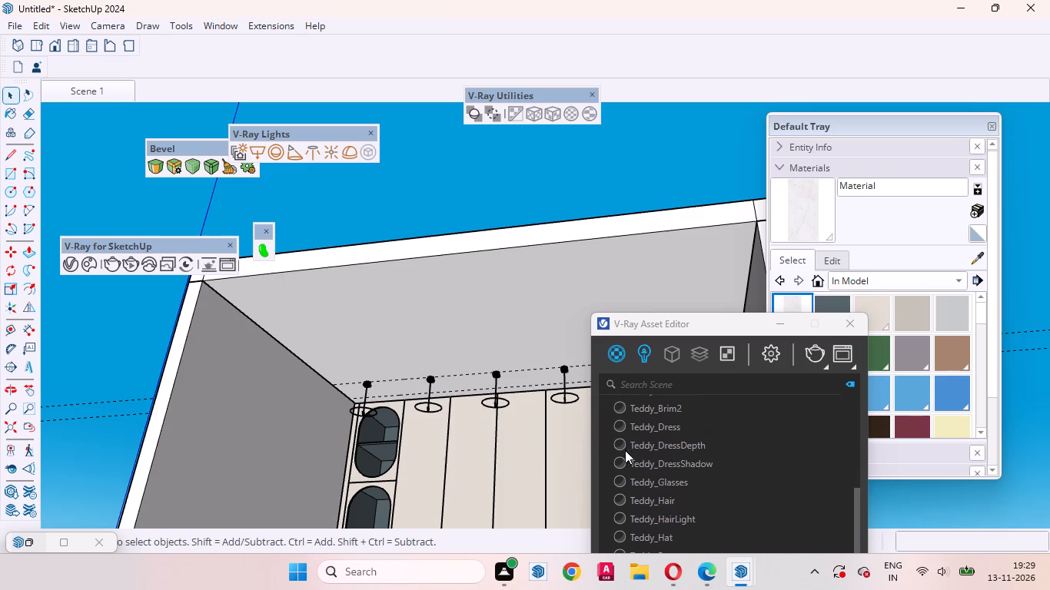
scroll(491, 413, down, 6)
middle_drag(472, 411, 492, 419)
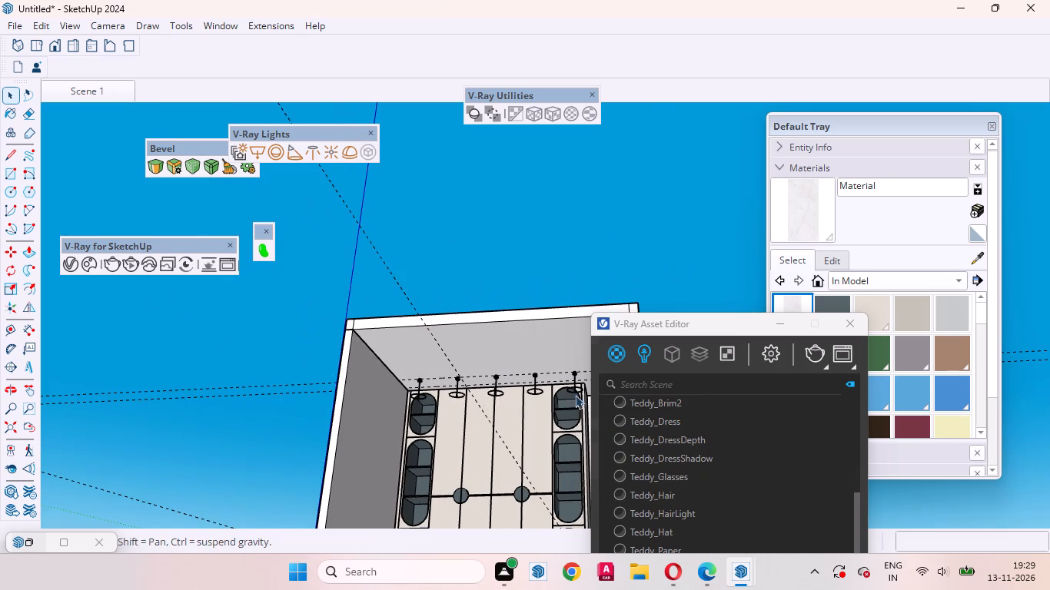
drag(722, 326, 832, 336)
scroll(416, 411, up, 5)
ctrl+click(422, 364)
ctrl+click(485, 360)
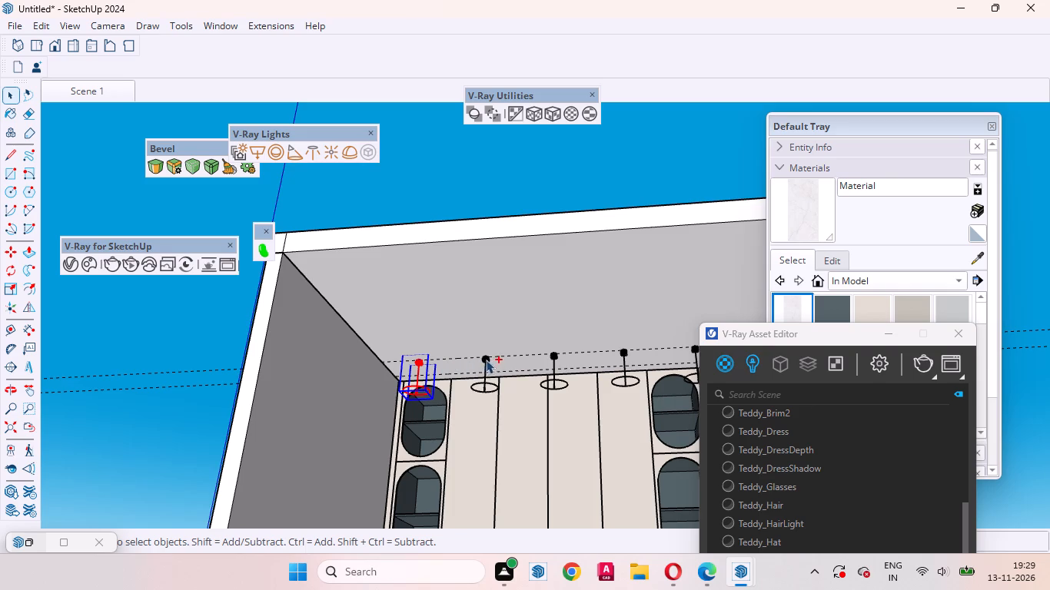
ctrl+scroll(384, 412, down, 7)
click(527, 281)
Copy the end fixture of the row sideways along the ceiling, over the gap between the wardrobe and the side wall.
scroll(544, 370, up, 3)
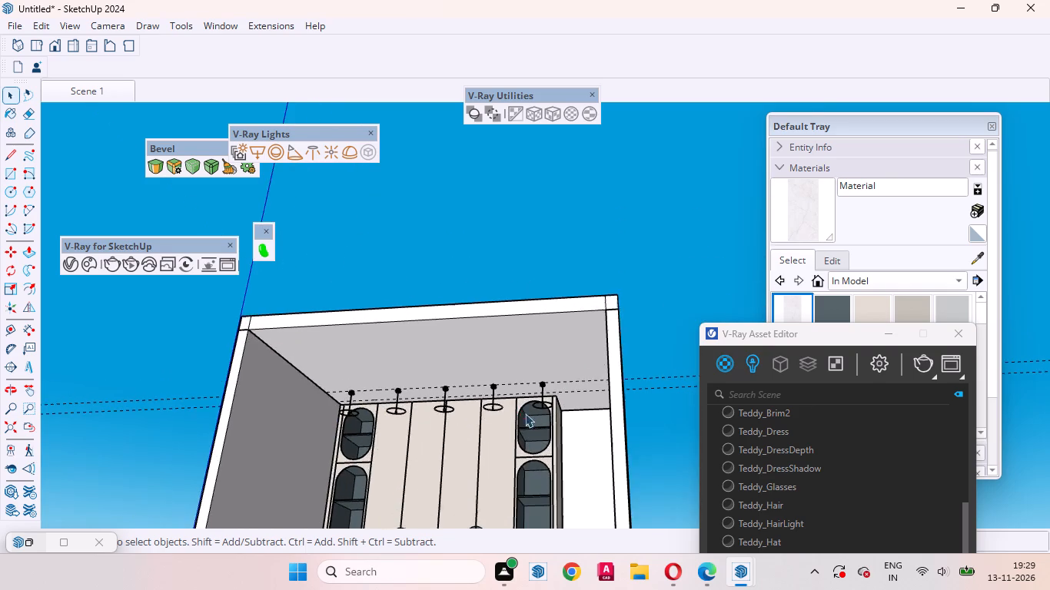
middle_drag(527, 414, 575, 432)
scroll(535, 397, up, 6)
click(545, 377)
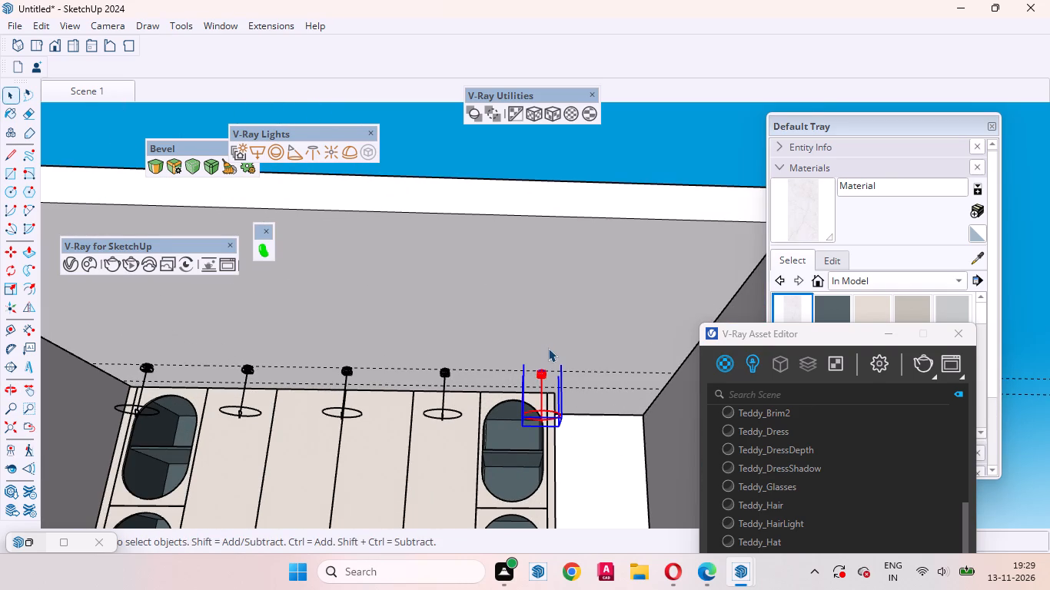
key(m)
click(530, 342)
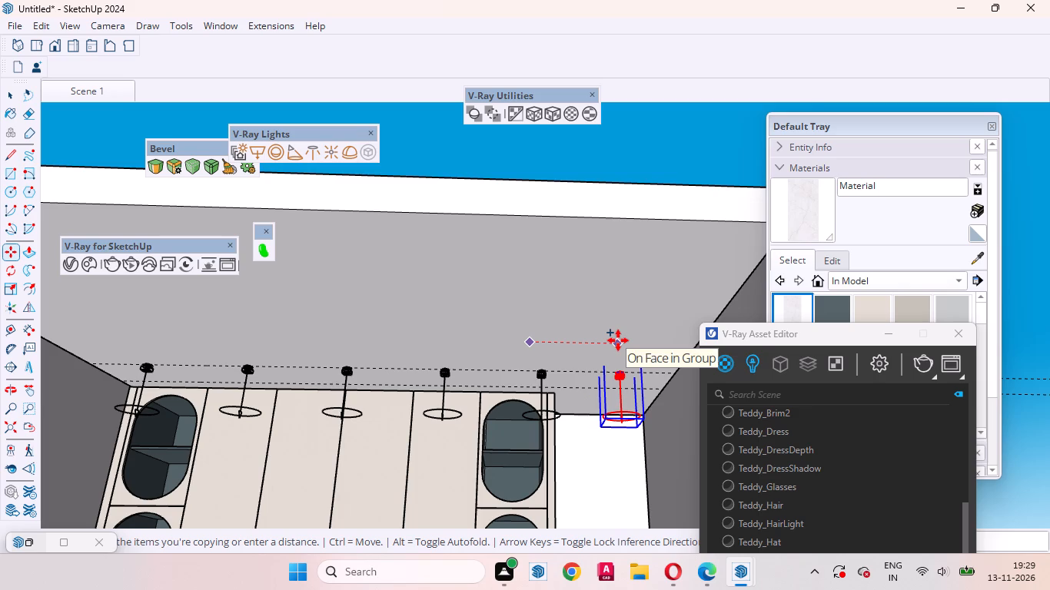
click(618, 340)
key(space)
Copy all six ceiling fixtures 2'3" along the green axis toward the room's open front, and array the row into four copies.
scroll(537, 324, down, 6)
scroll(462, 360, up, 1)
scroll(462, 361, down, 1)
scroll(500, 375, up, 5)
ctrl+click(543, 356)
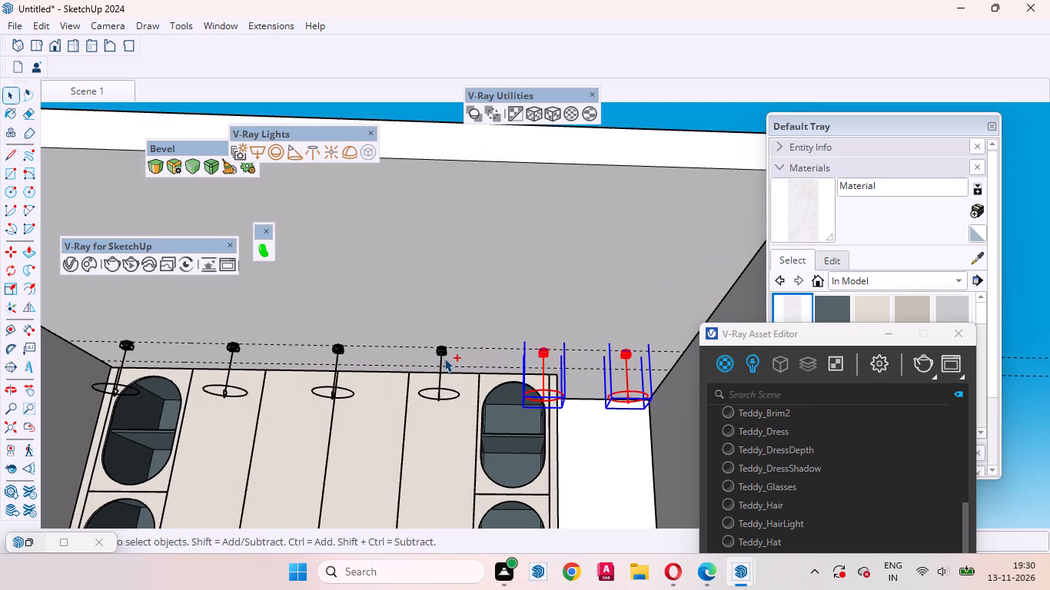
ctrl+click(442, 355)
ctrl+click(342, 354)
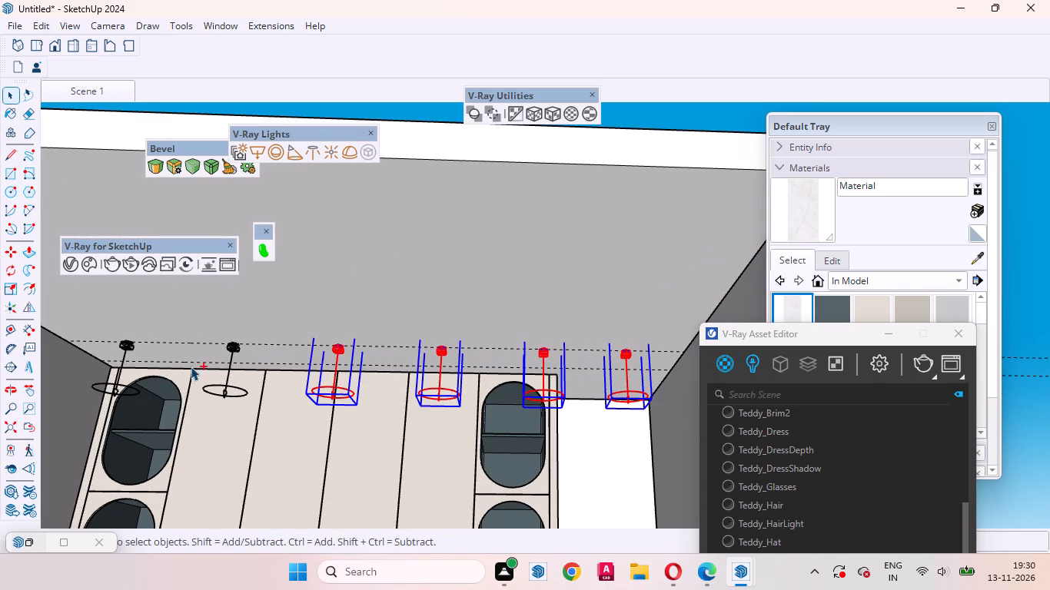
ctrl+click(241, 349)
ctrl+click(125, 350)
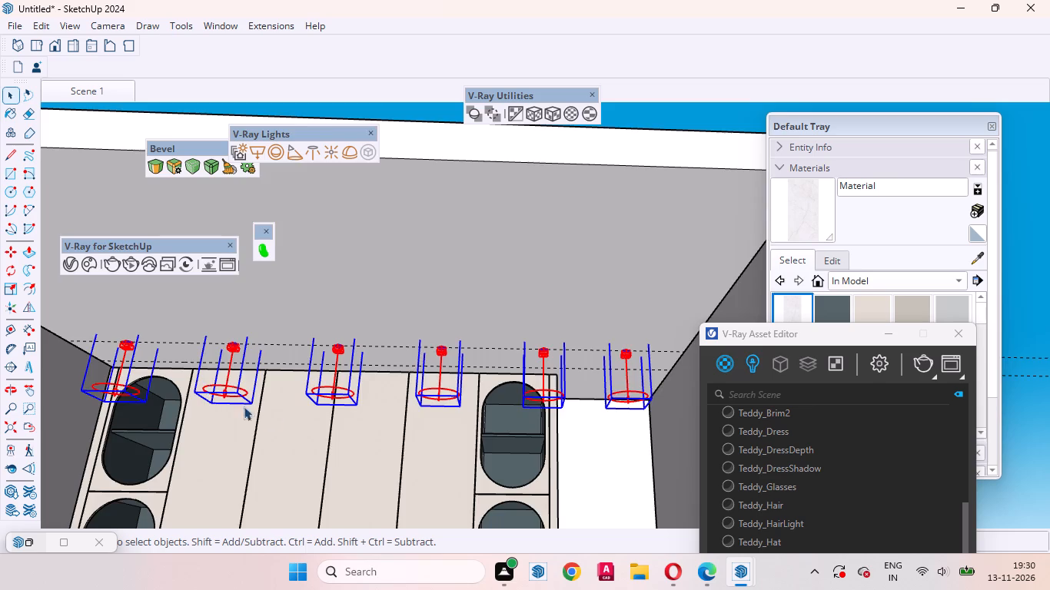
scroll(267, 413, down, 11)
middle_drag(454, 385, 340, 457)
scroll(333, 448, up, 5)
middle_drag(331, 454, 306, 448)
scroll(306, 448, up, 1)
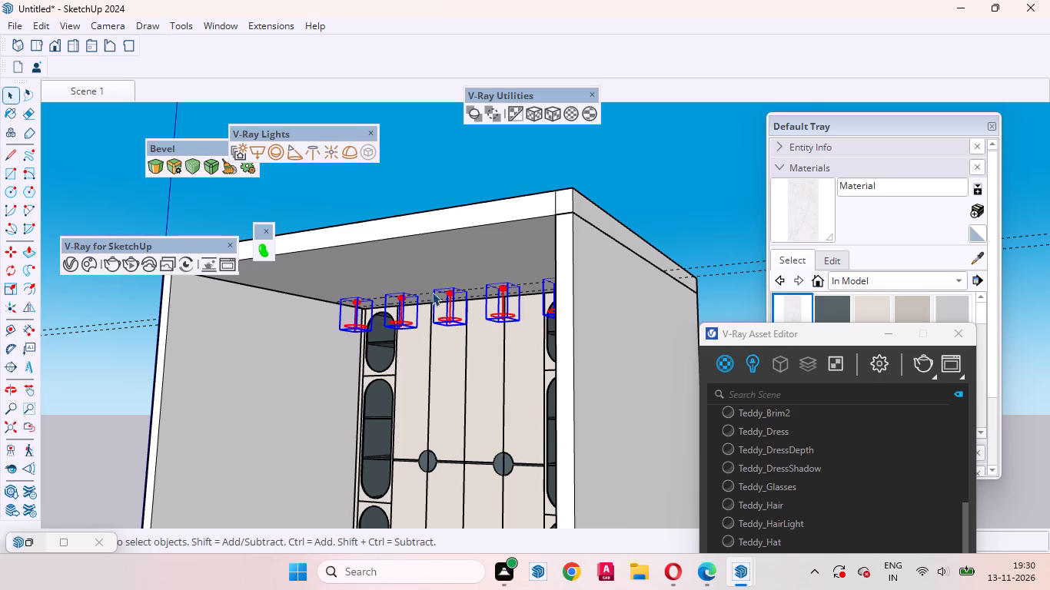
scroll(517, 317, down, 6)
scroll(397, 423, up, 3)
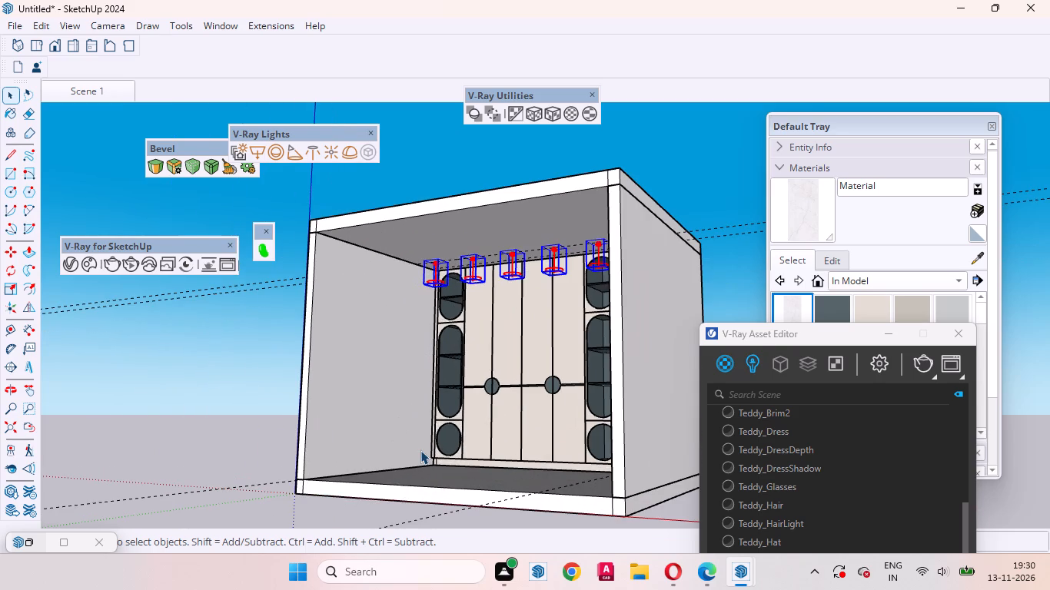
key(m)
scroll(424, 428, up, 3)
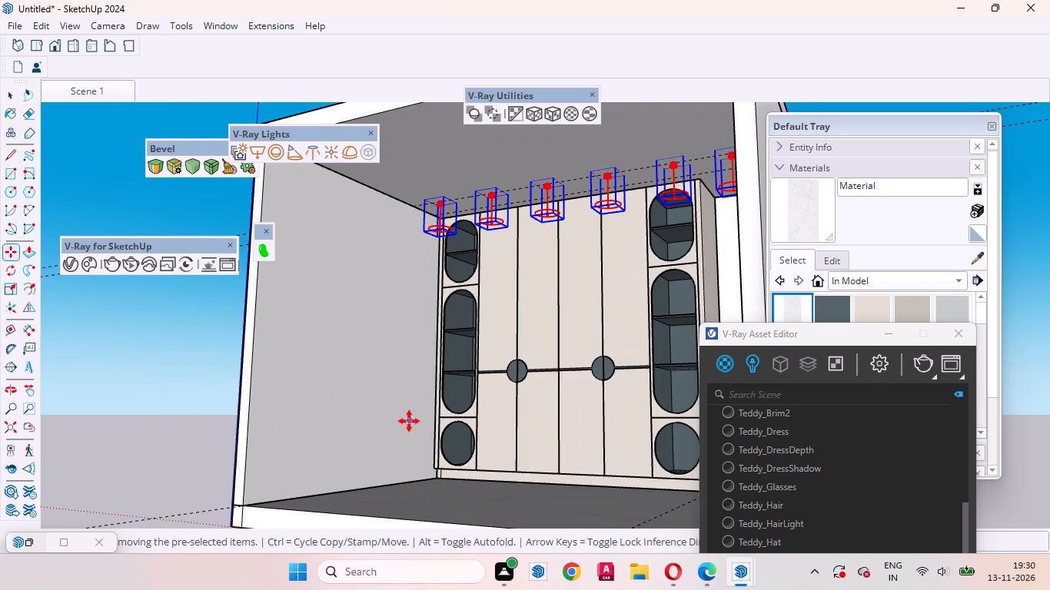
click(412, 418)
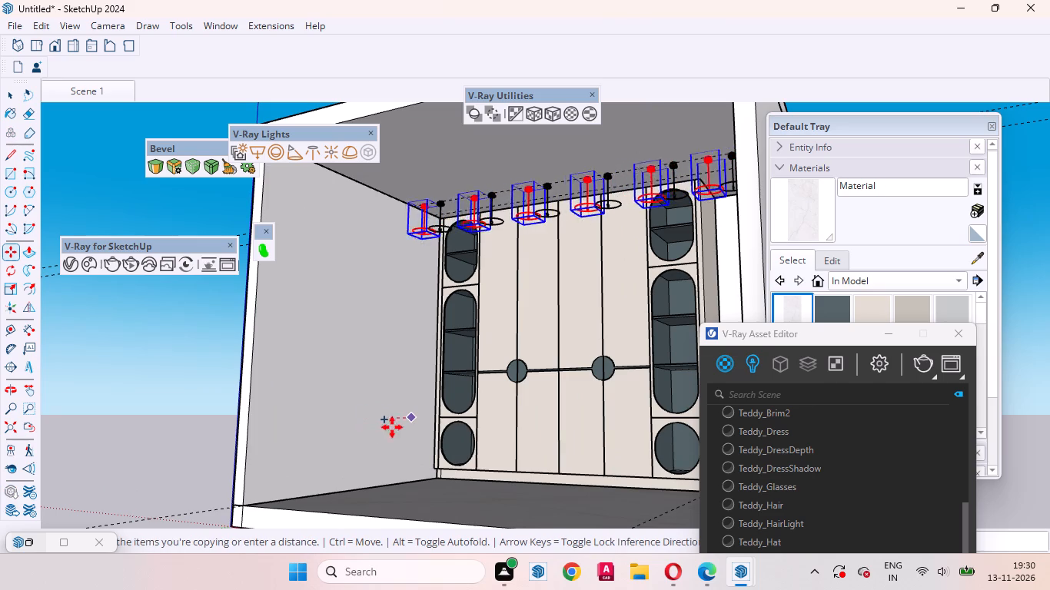
key(Left)
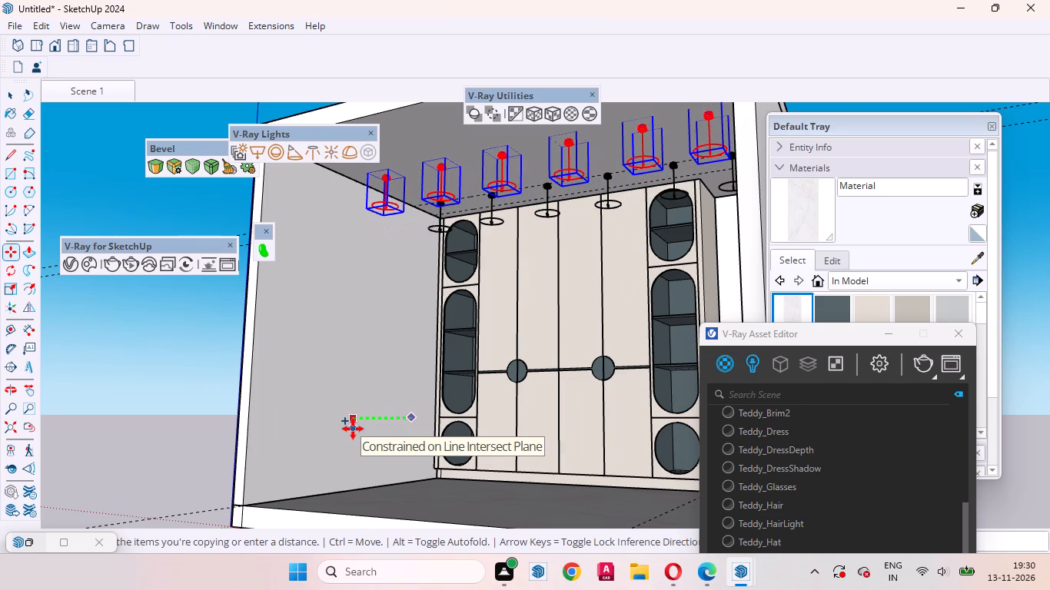
text(2')
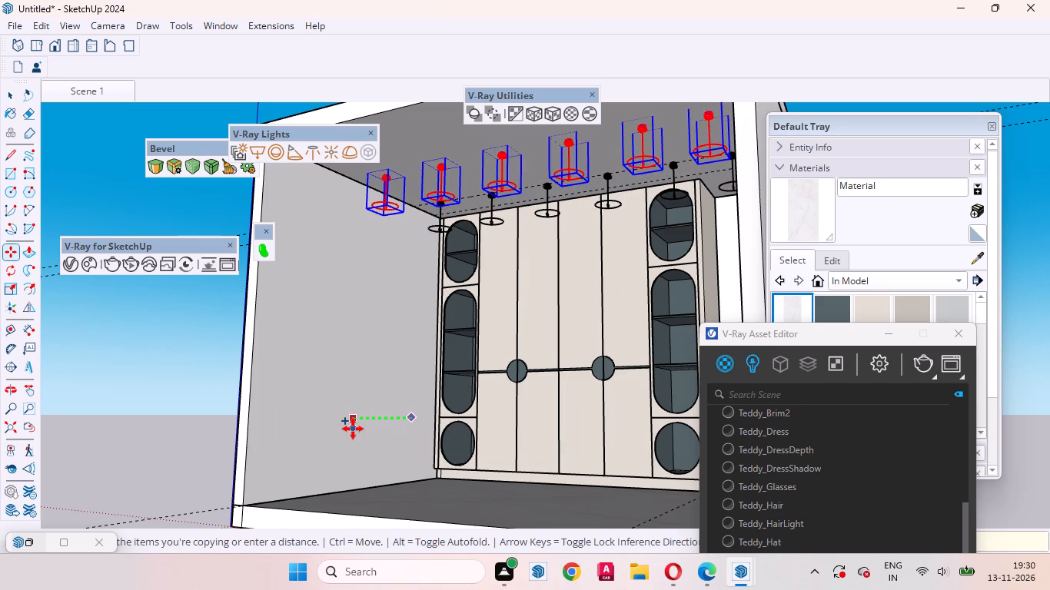
key(3)
key(Return)
text(*4)
key(Return)
key(space)
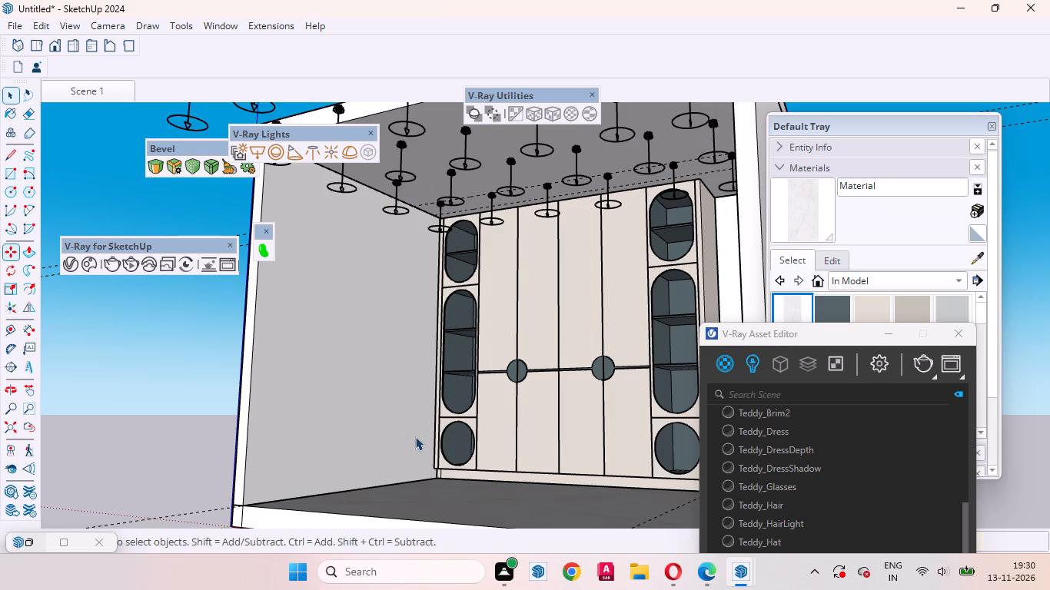
Delete the two rows of ceiling fixtures that lie outside the room's open front.
scroll(411, 417, down, 9)
middle_drag(397, 429, 282, 589)
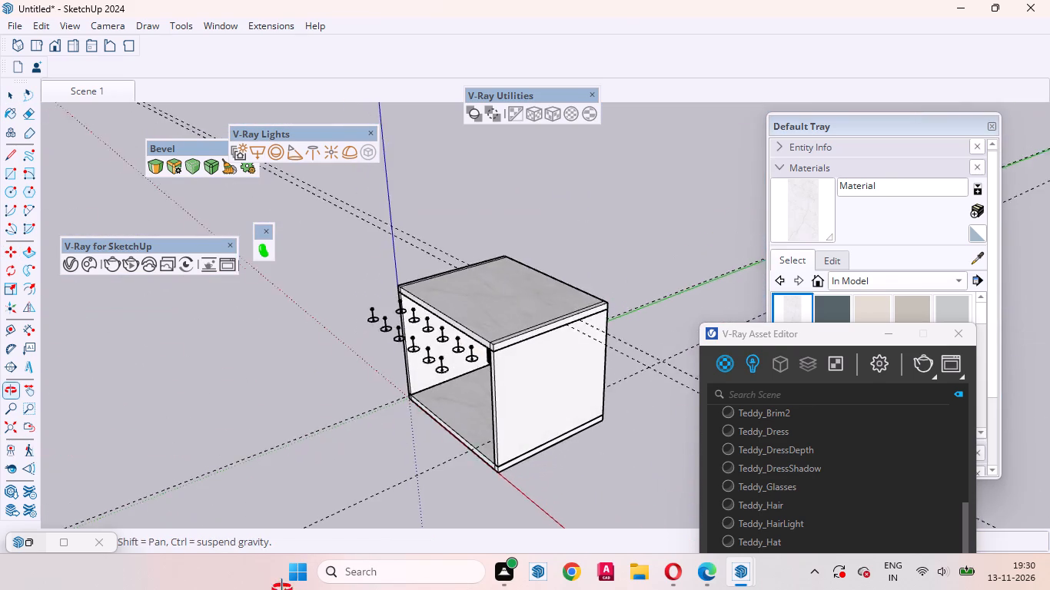
middle_drag(282, 589, 281, 589)
scroll(456, 231, up, 4)
middle_drag(525, 380, 464, 118)
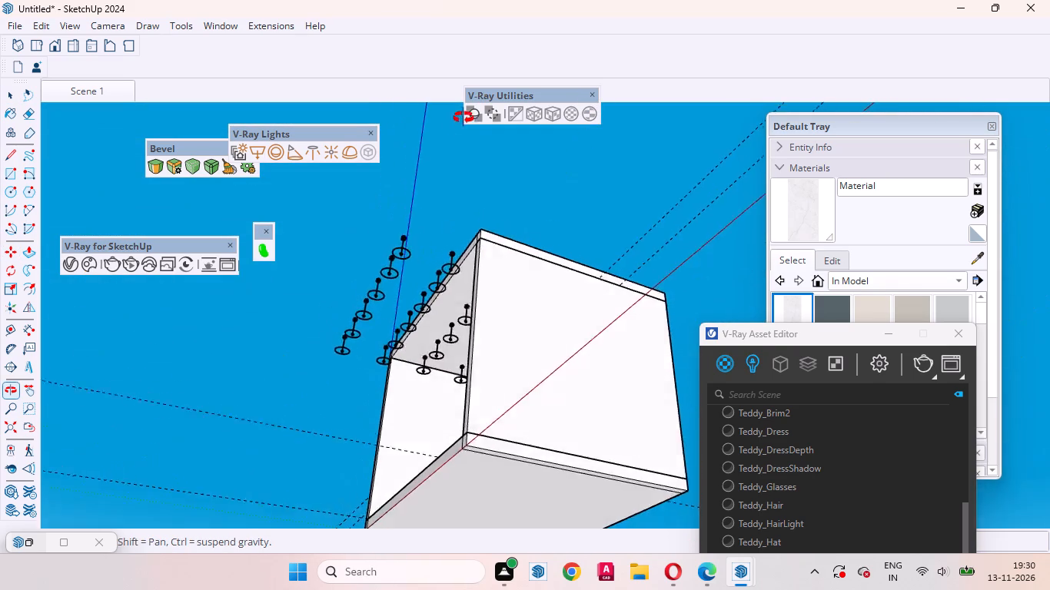
middle_drag(464, 118, 414, 498)
scroll(443, 417, up, 3)
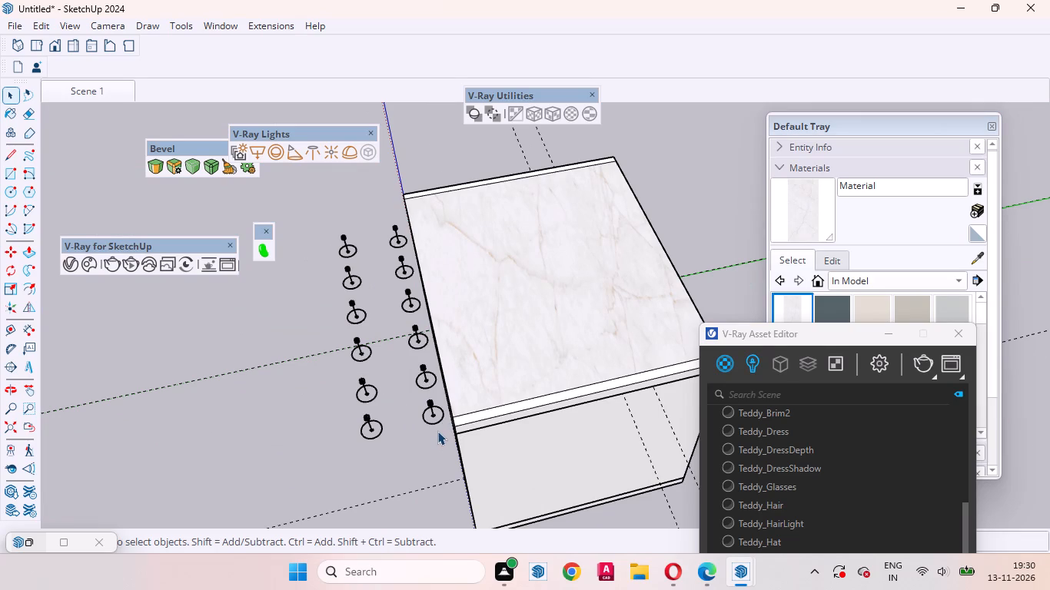
drag(437, 431, 358, 386)
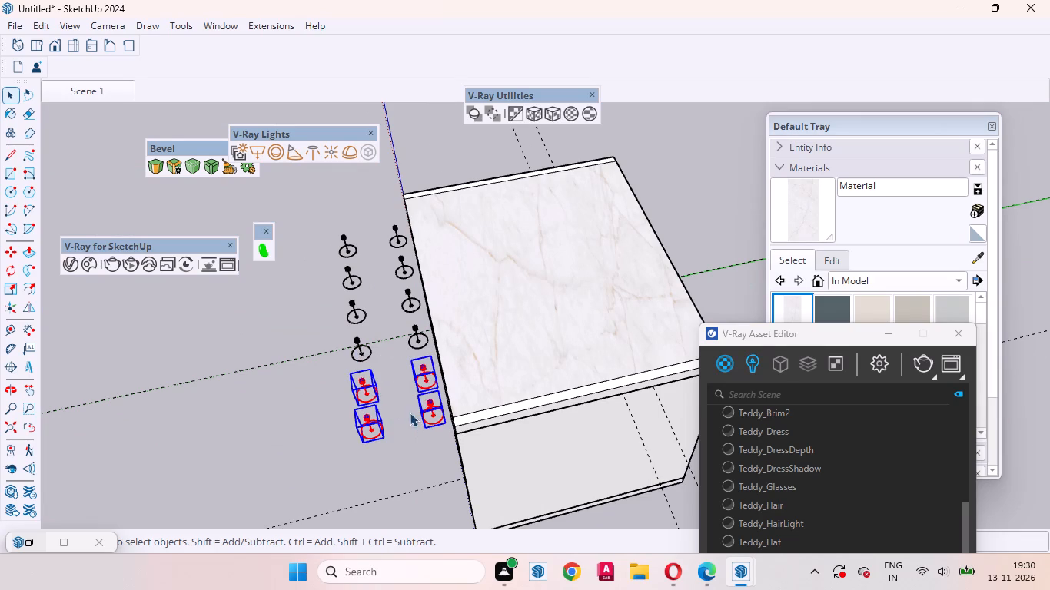
key(Delete)
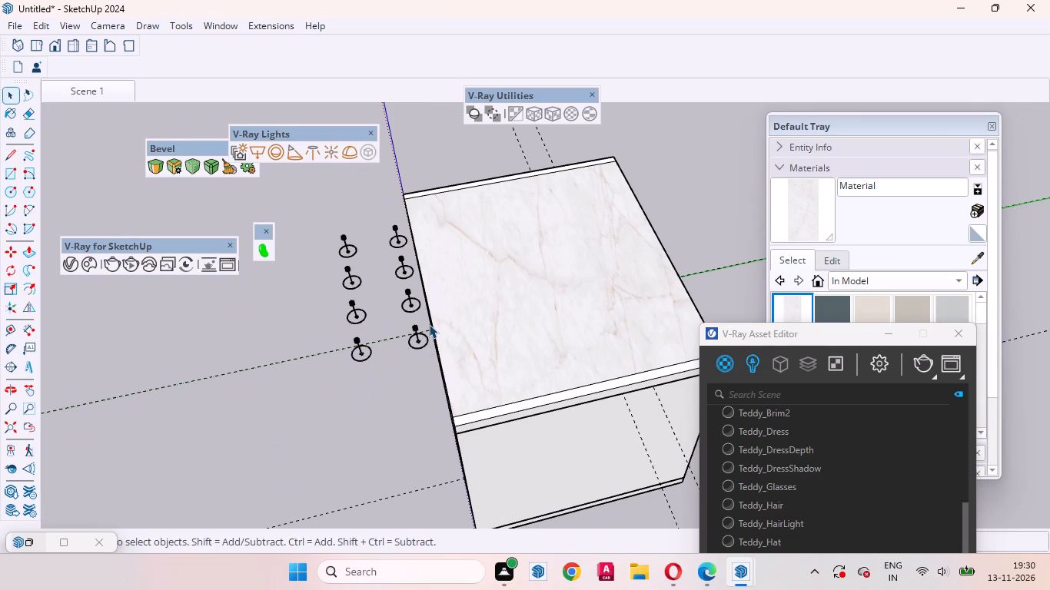
click(417, 340)
key(Delete)
click(360, 355)
key(Delete)
click(366, 300)
click(348, 313)
key(Delete)
click(351, 290)
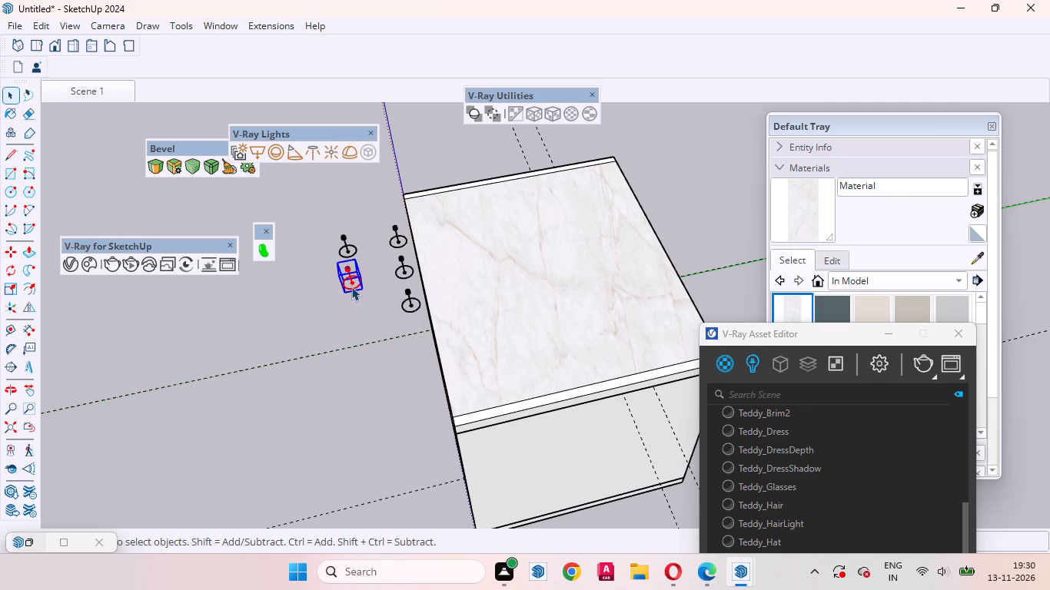
key(Delete)
click(355, 244)
key(Delete)
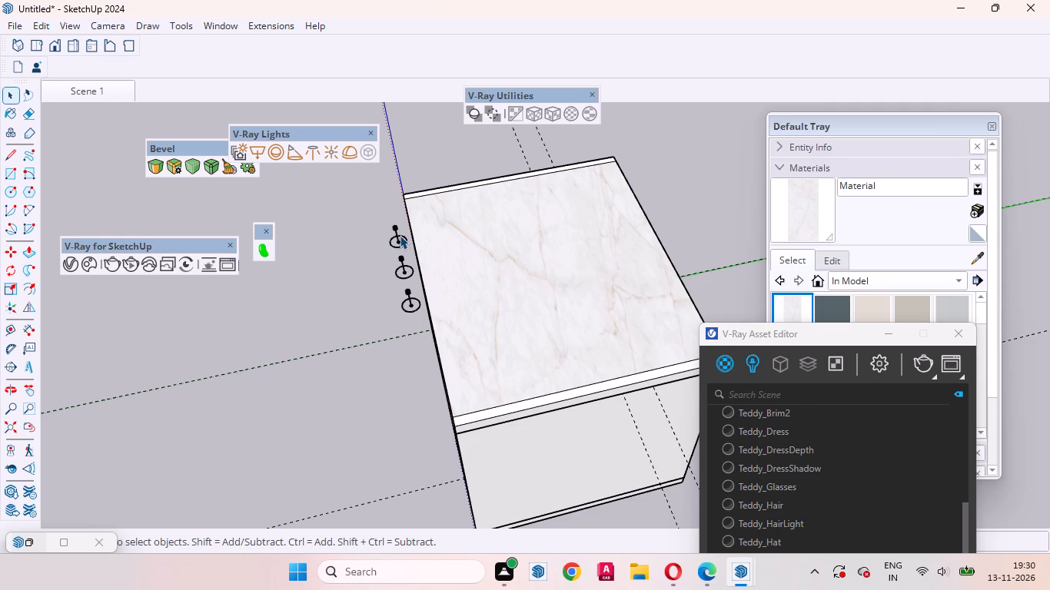
click(400, 235)
key(Delete)
click(397, 277)
key(Delete)
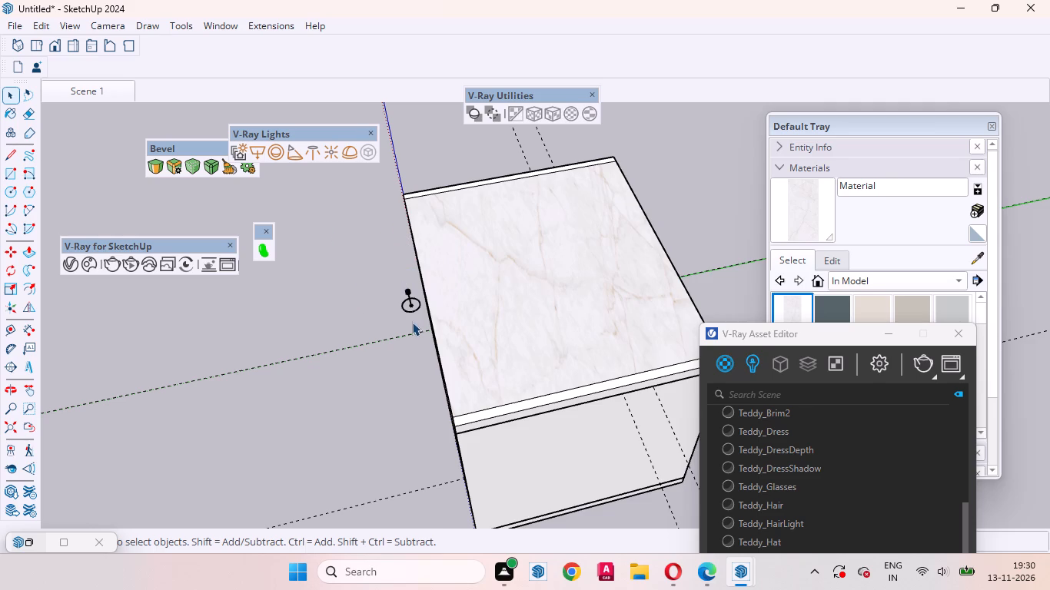
click(408, 309)
key(Delete)
Return to the saved Scene 1 view.
click(85, 86)
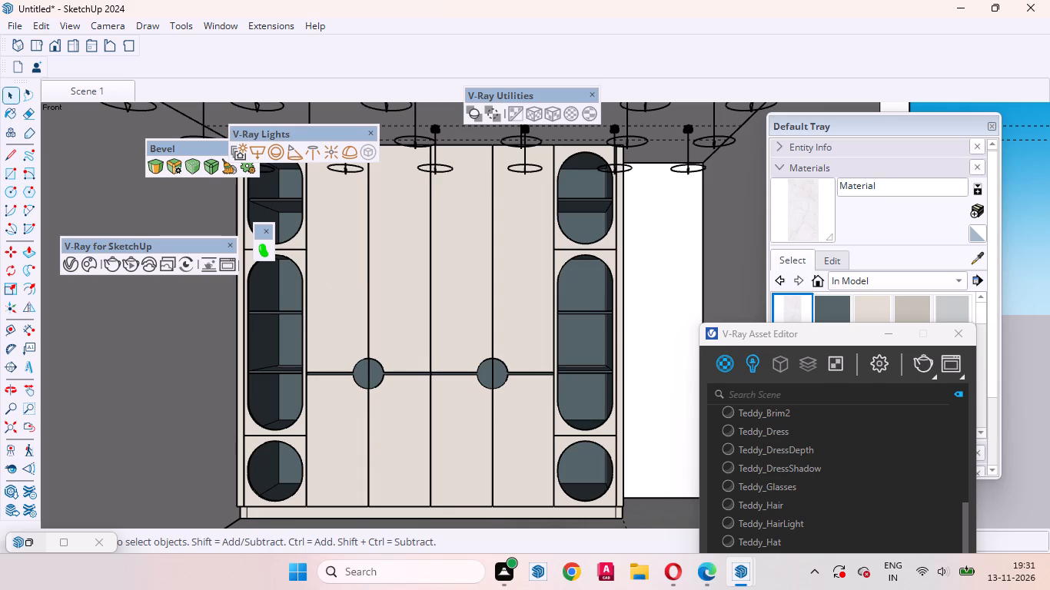
Set the Mesh Light's intensity to 70 in the V-Ray Asset Editor.
drag(833, 340, 653, 177)
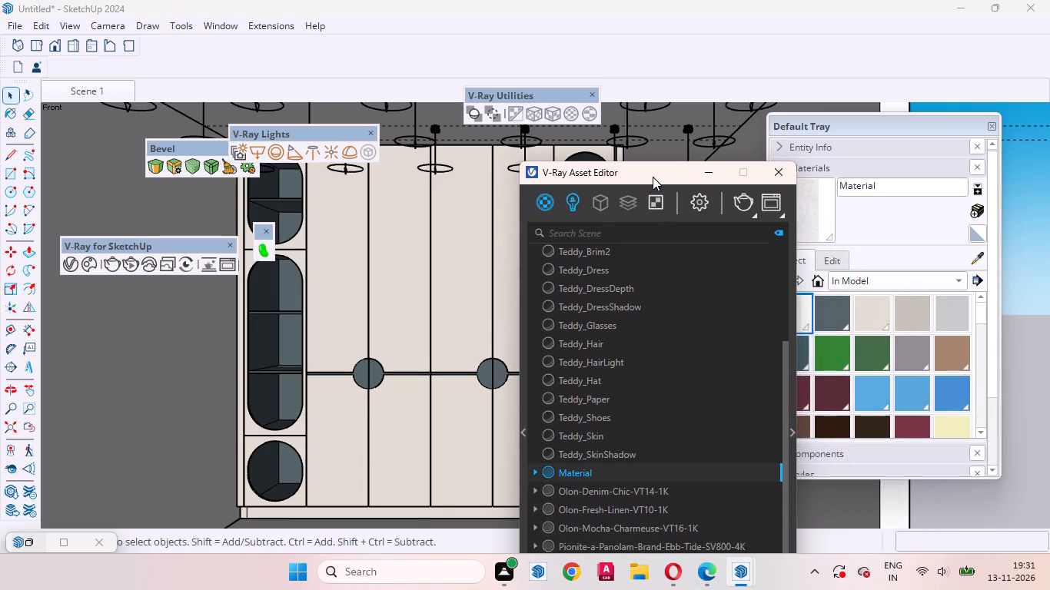
drag(653, 177, 653, 175)
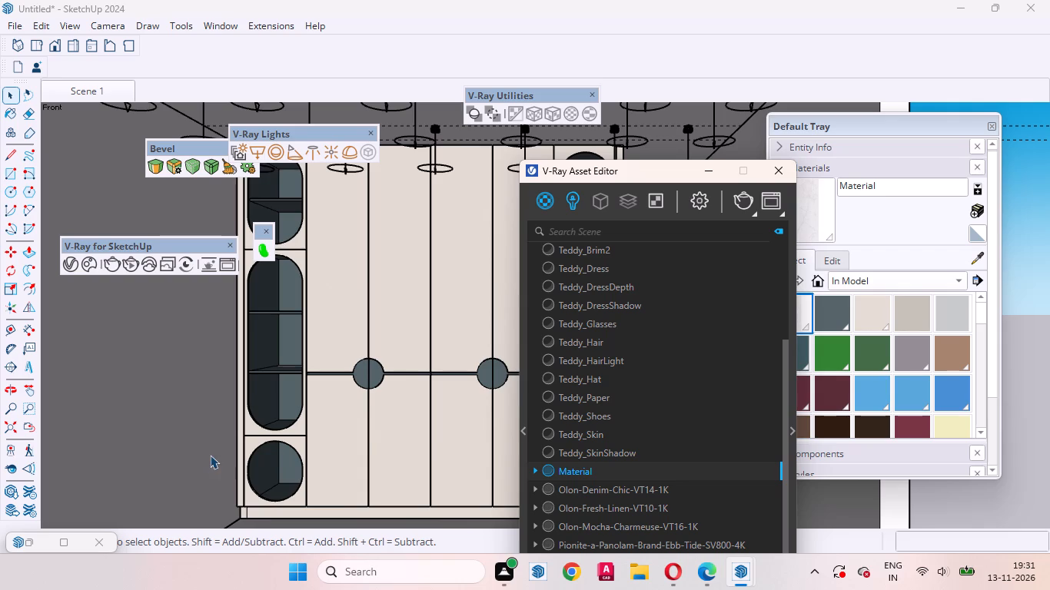
click(574, 201)
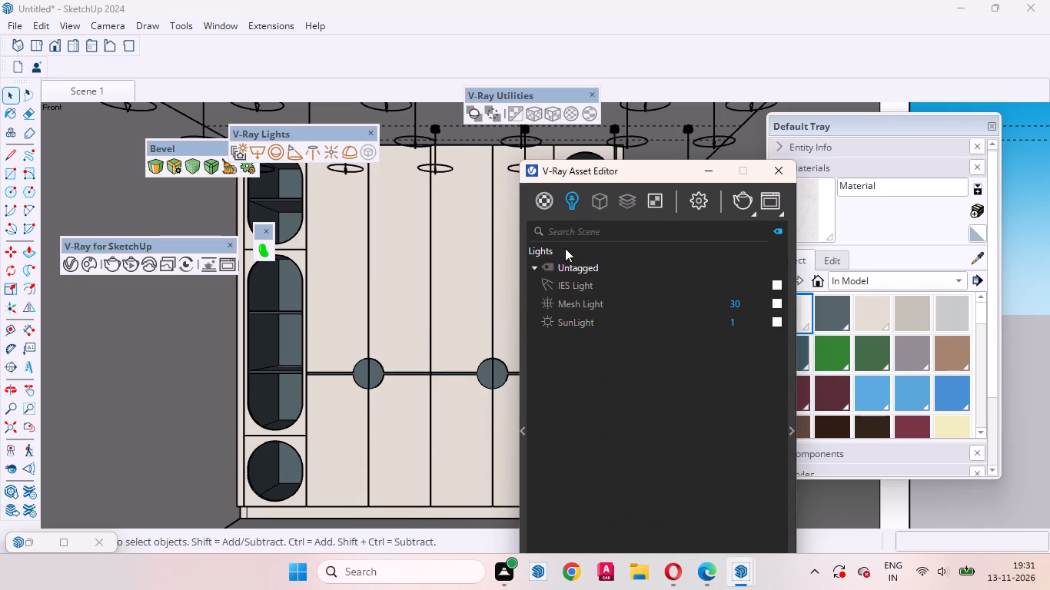
click(735, 301)
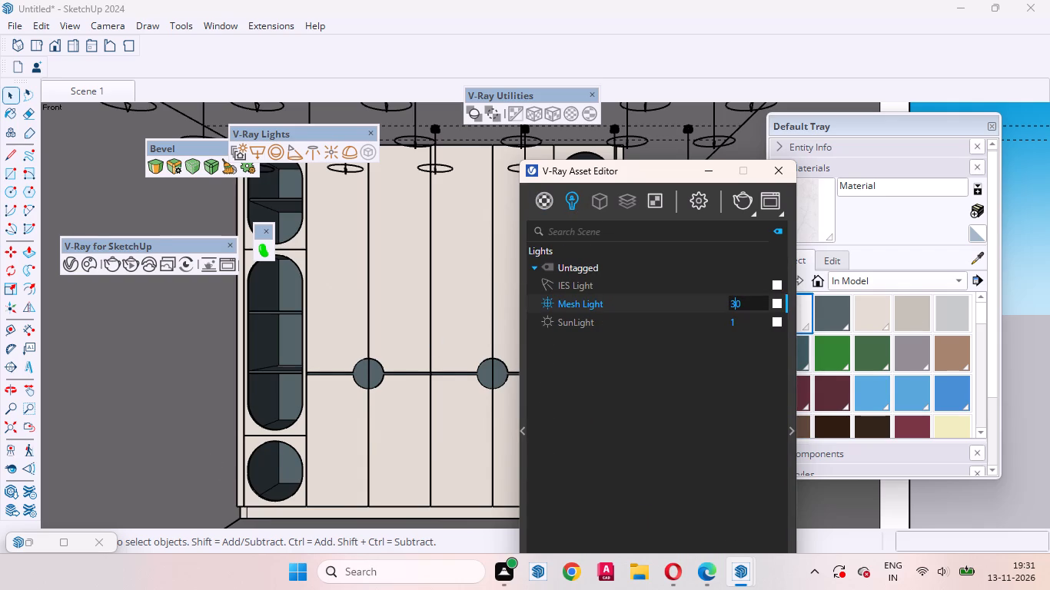
key(BackSpace)
key(7)
key(Return)
Set the IES Light's intensity to 15450 lm.
click(710, 280)
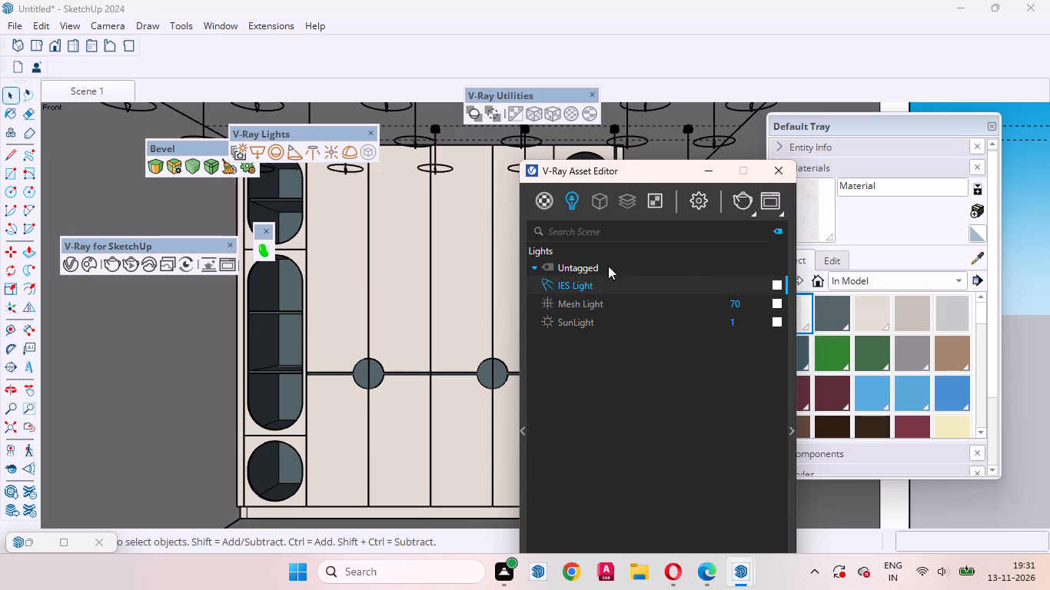
drag(660, 177, 521, 166)
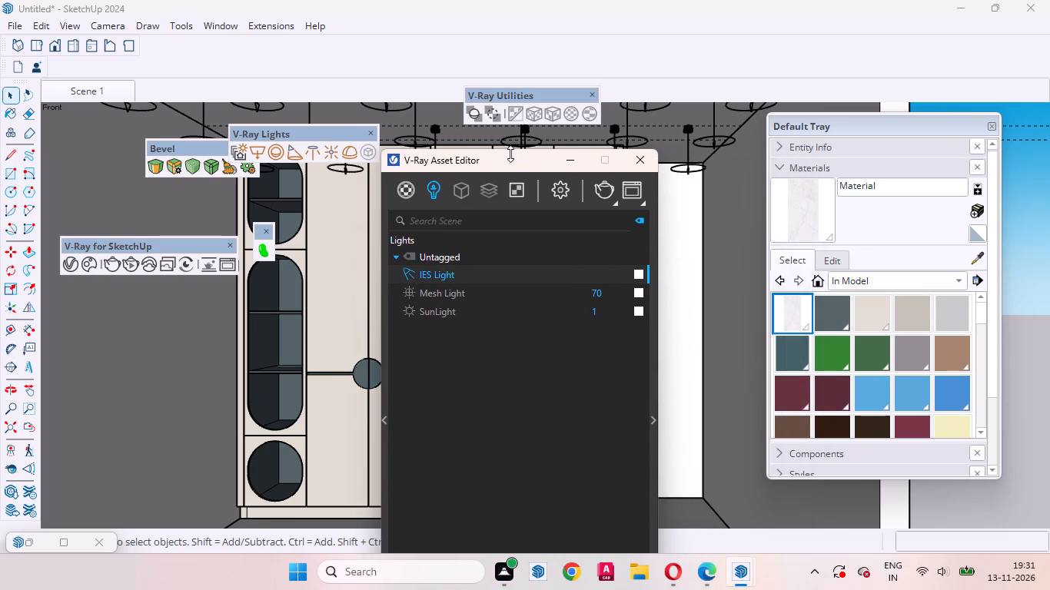
click(651, 400)
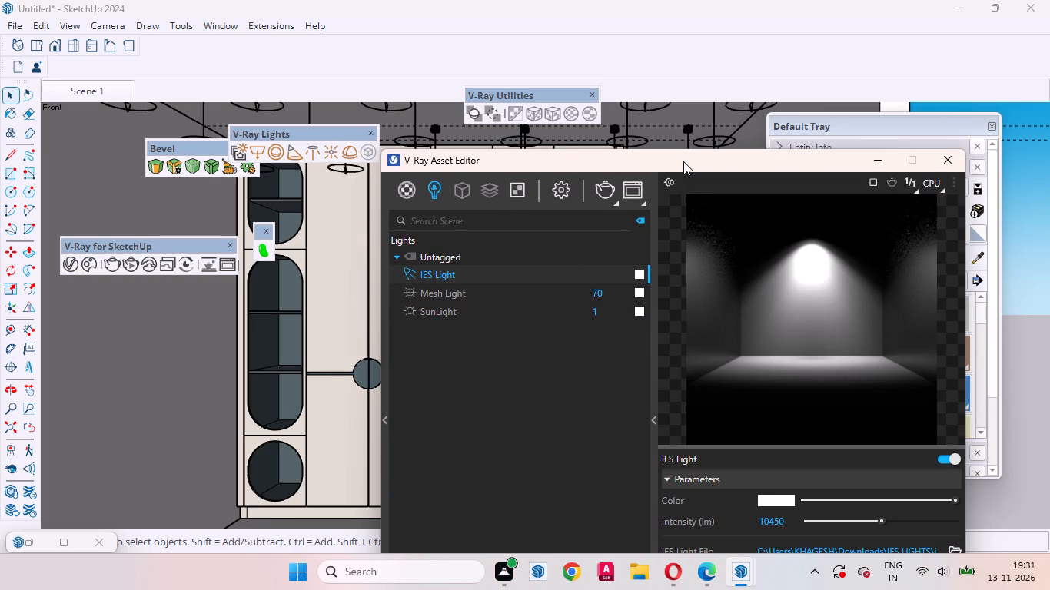
drag(683, 161, 594, 67)
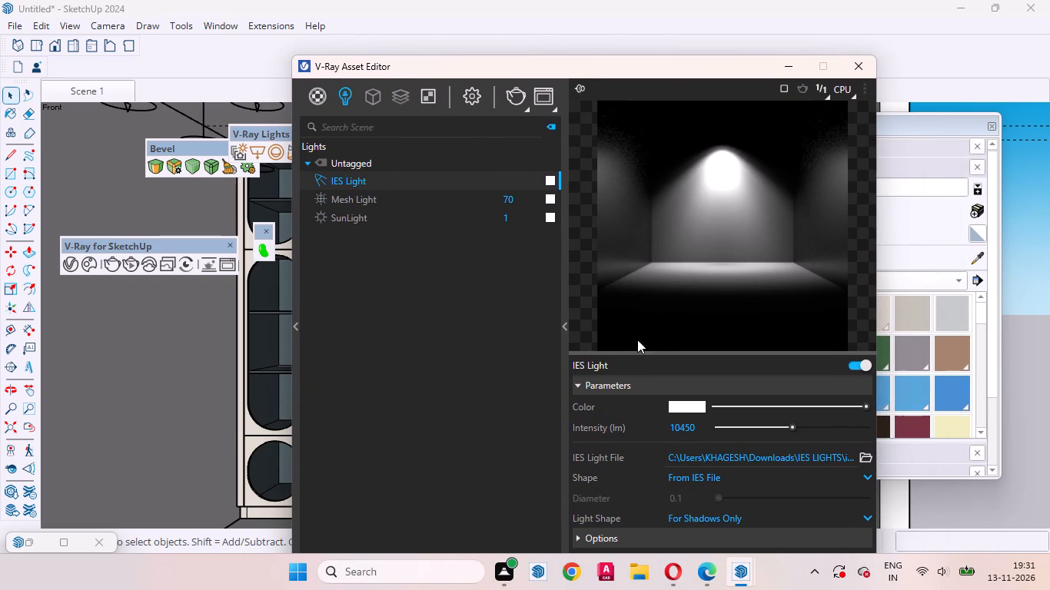
scroll(561, 376, down, 1)
click(680, 423)
key(BackSpace)
key(5)
key(Return)
Set the IES Light's colour temperature to 4000 K and copy that warm colour to the Mesh Light.
click(552, 182)
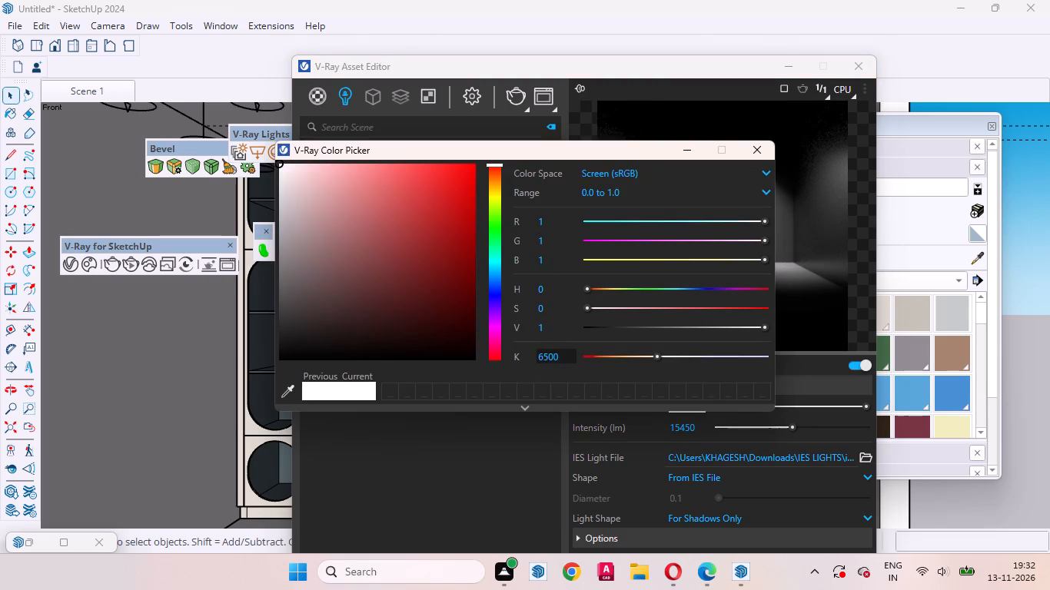
drag(547, 356, 536, 356)
key(BackSpace)
text(40)
key(Return)
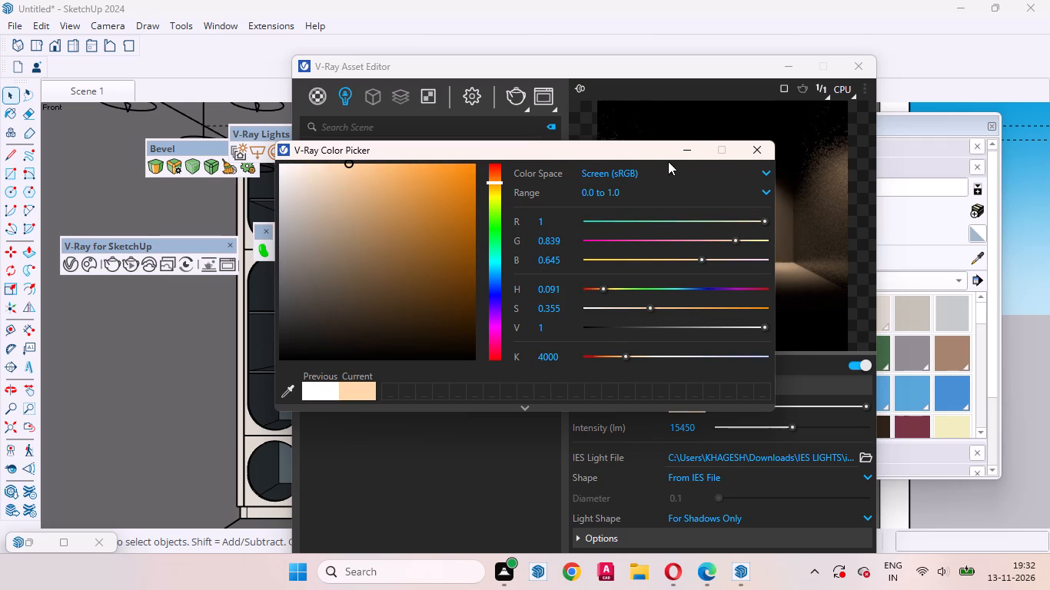
click(683, 138)
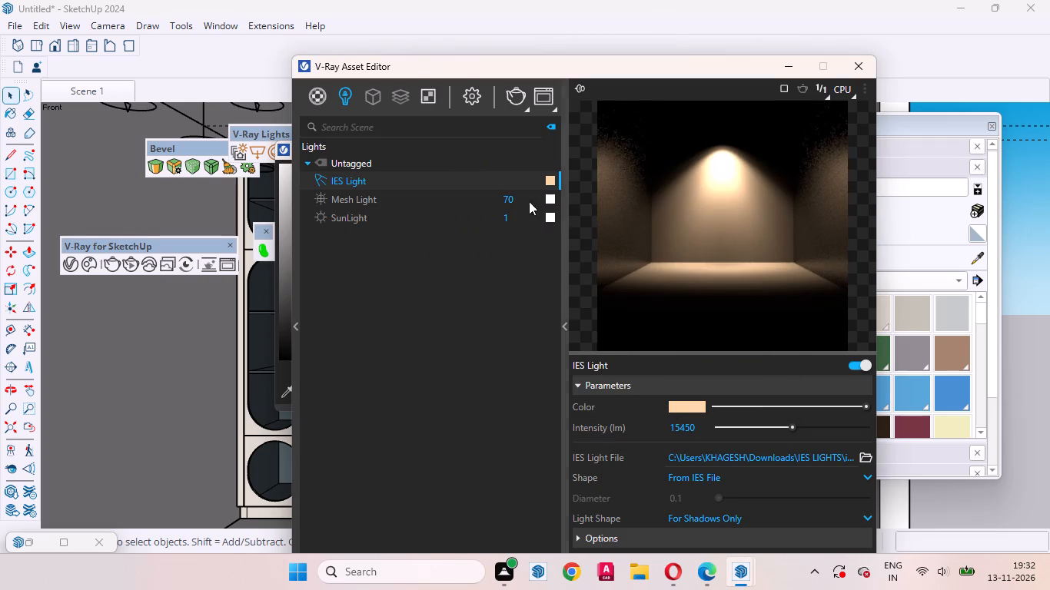
drag(548, 178, 550, 197)
Set the render quality to High and the render output's aspect ratio to 4:3 - Picture.
click(472, 98)
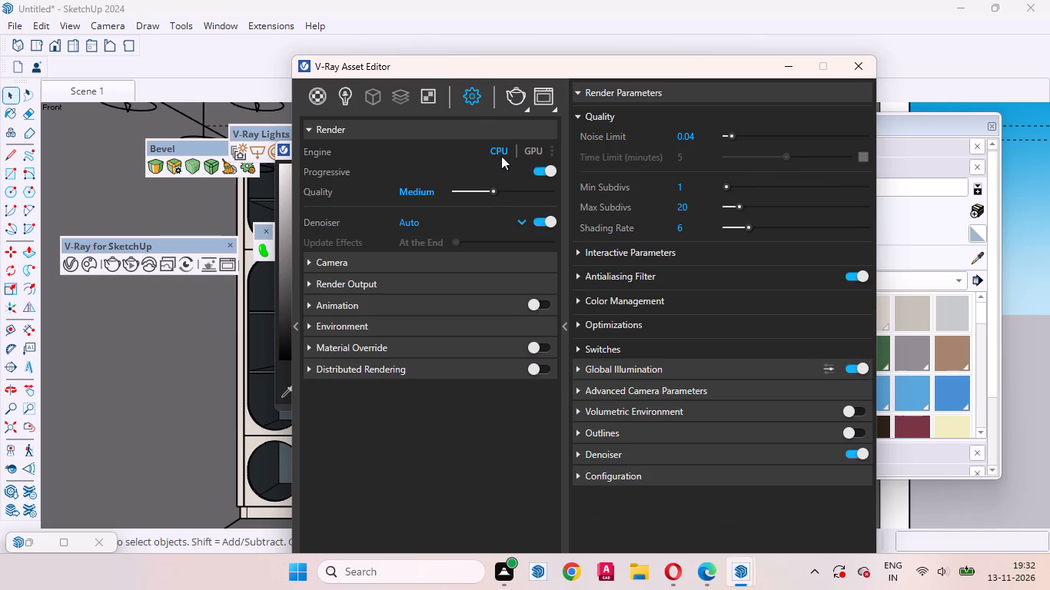
drag(495, 188, 523, 187)
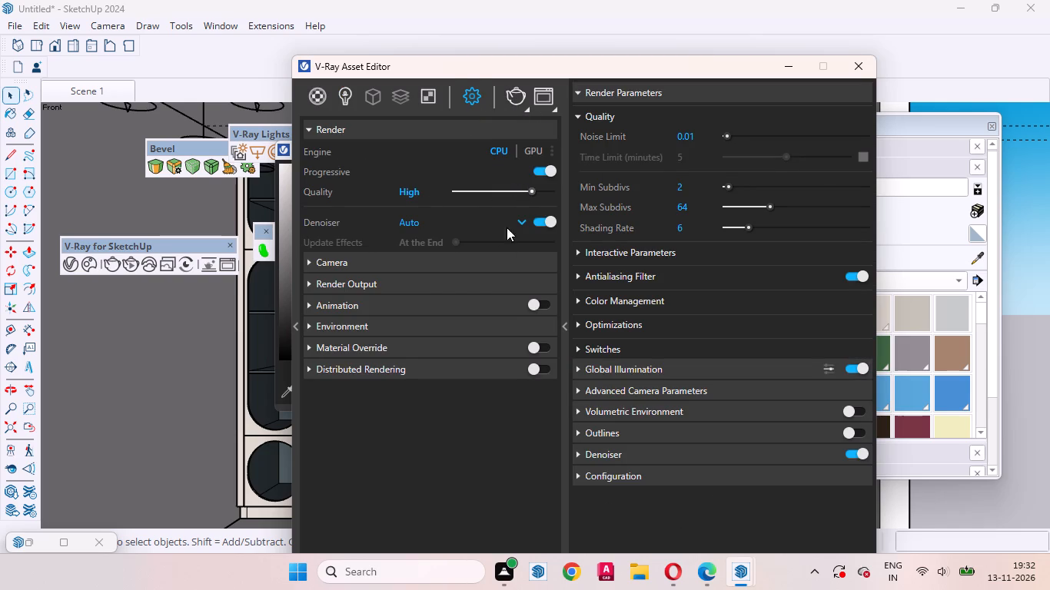
click(364, 262)
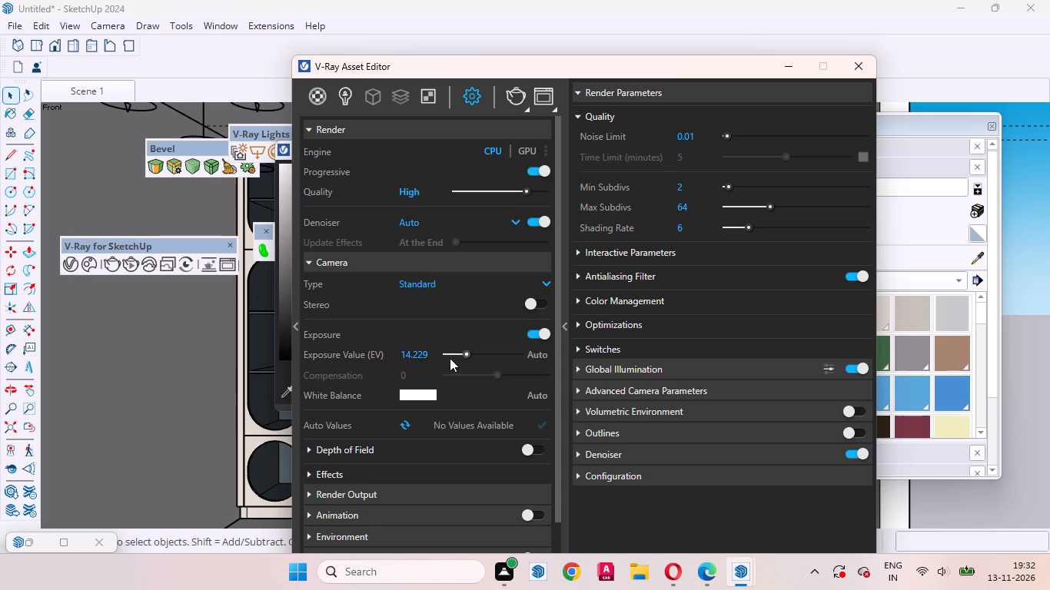
scroll(477, 370, down, 1)
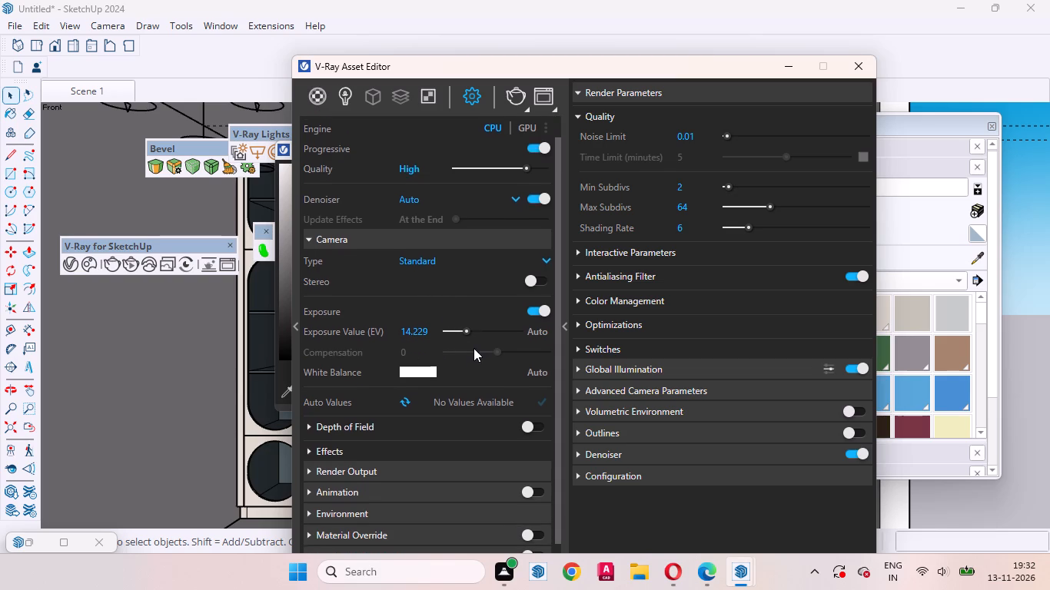
click(424, 459)
scroll(467, 185, down, 3)
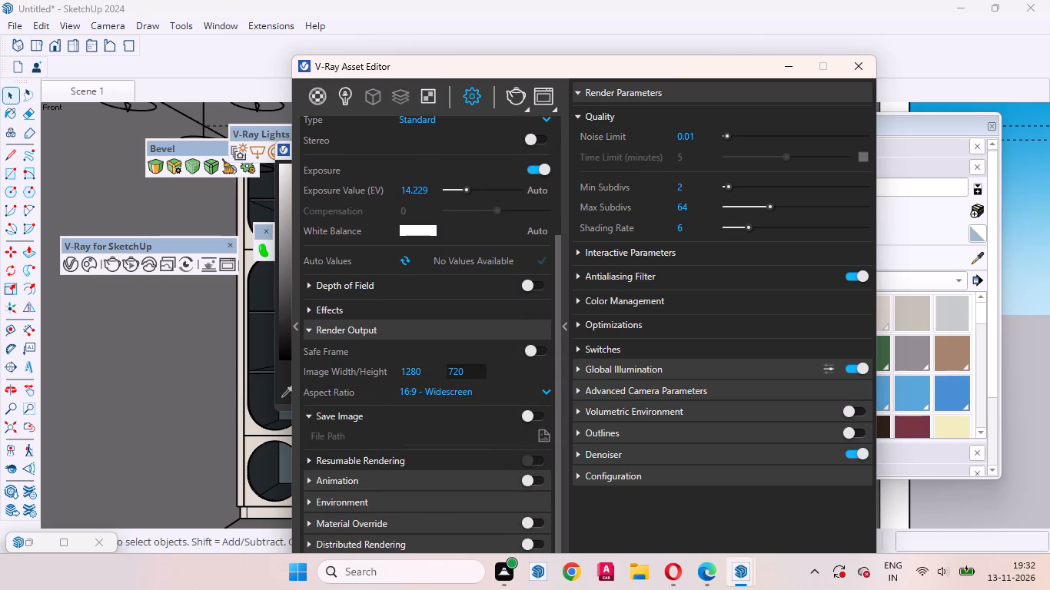
click(540, 394)
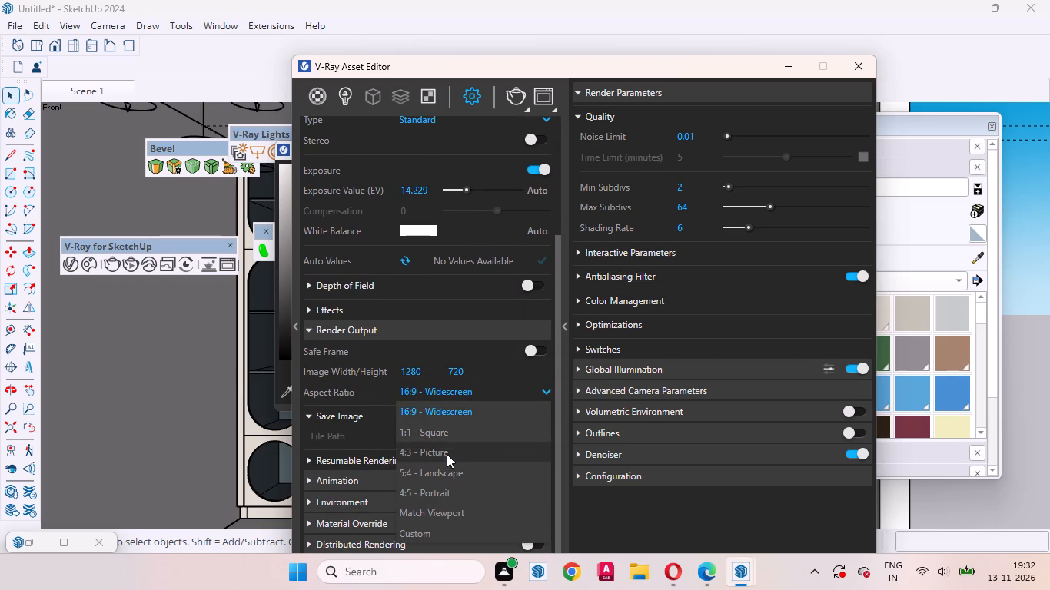
click(447, 454)
Run a brief test render of the current view, stop it and minimise the frame buffer.
click(515, 96)
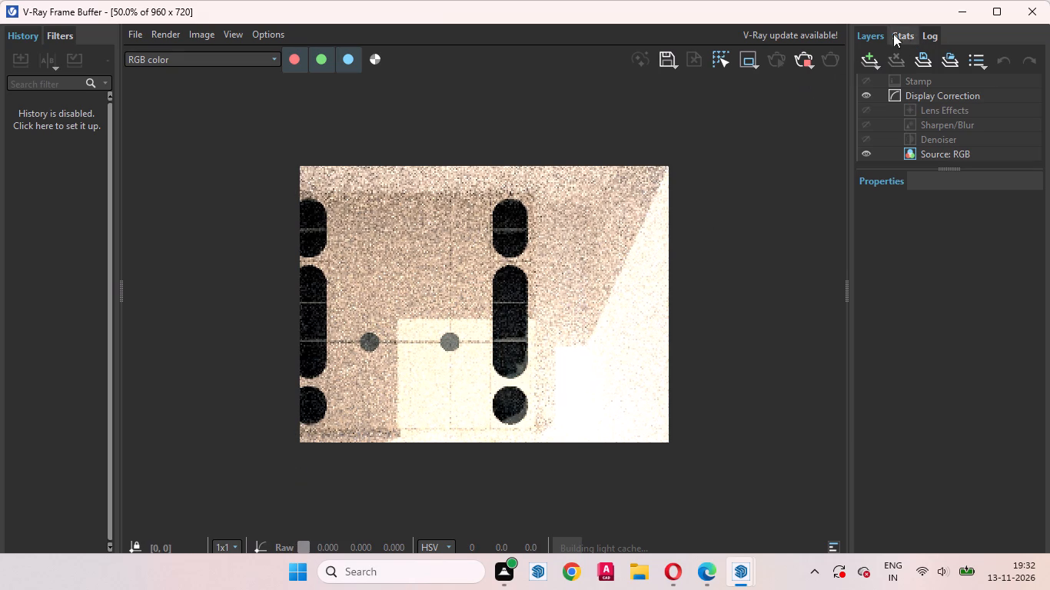
click(806, 61)
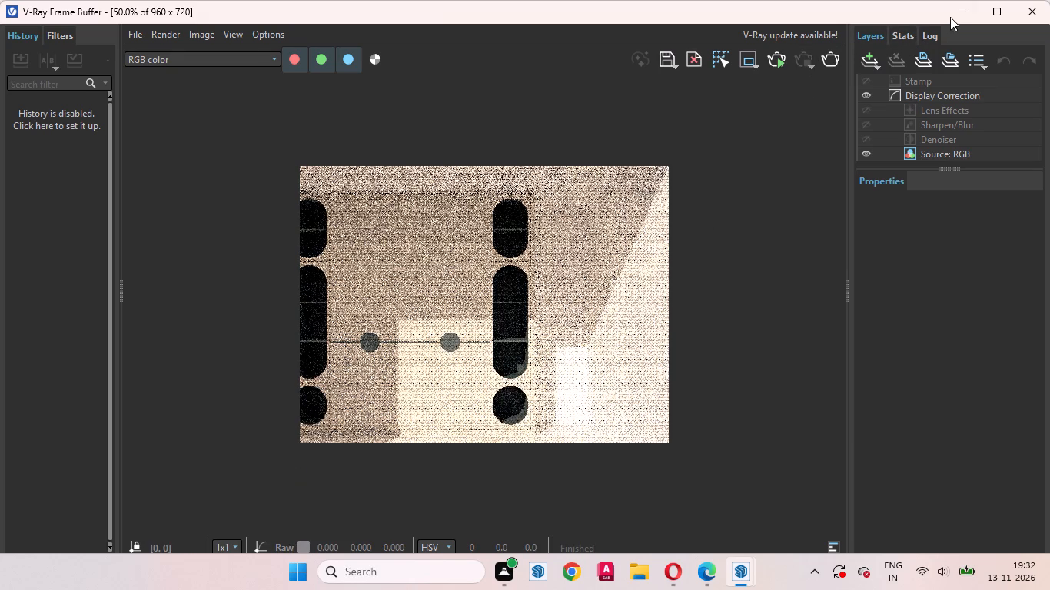
click(959, 12)
Uncover the model by moving the Asset Editor aside and closing the colour picker, and pan the wardrobe sideways to reframe it.
drag(596, 71, 636, 72)
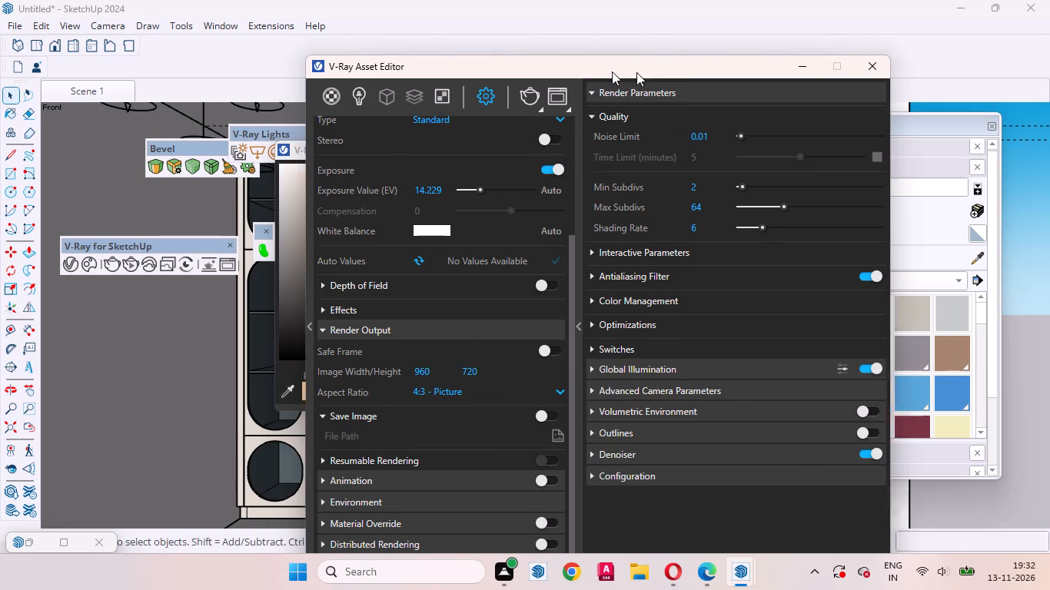
drag(636, 72, 885, 82)
drag(480, 155, 386, 160)
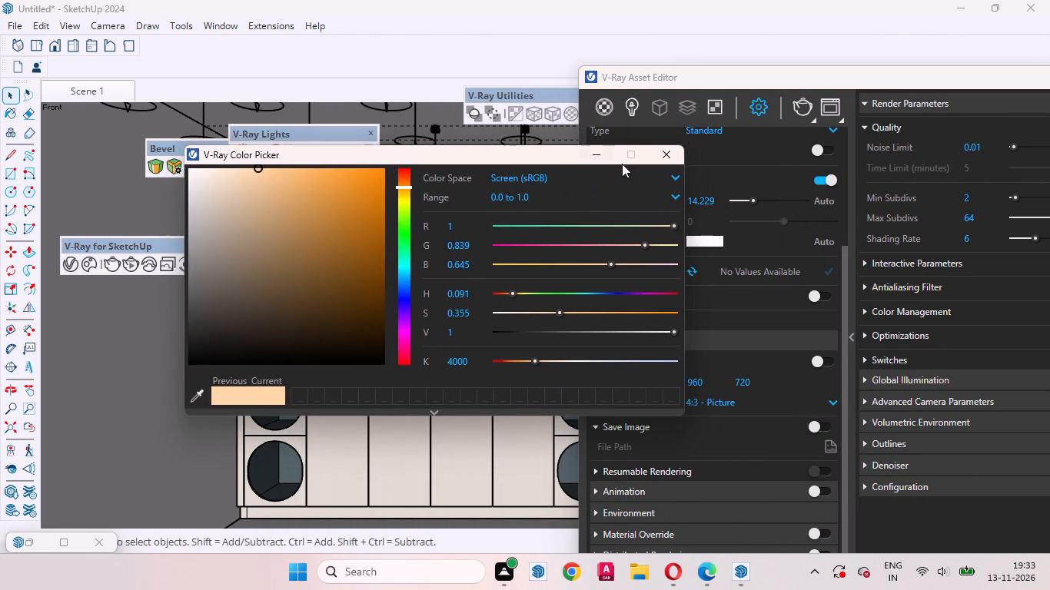
click(656, 157)
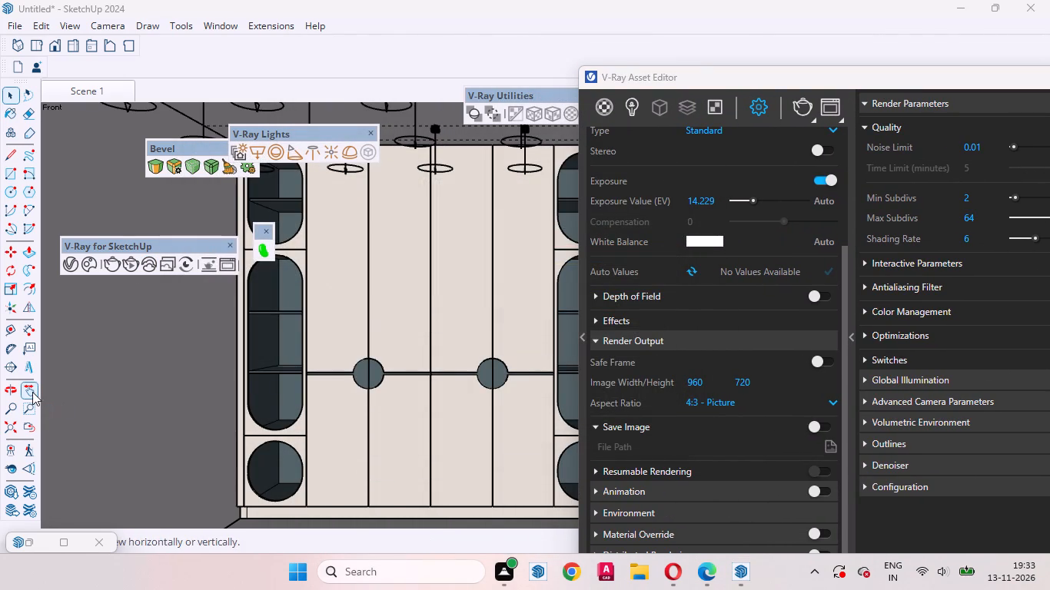
click(32, 392)
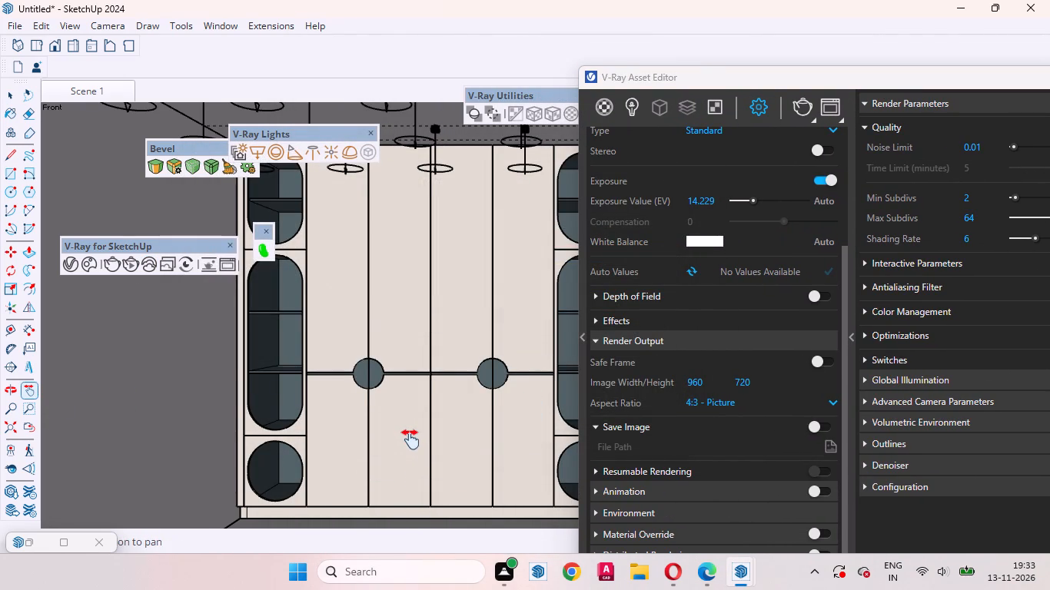
drag(410, 439, 461, 441)
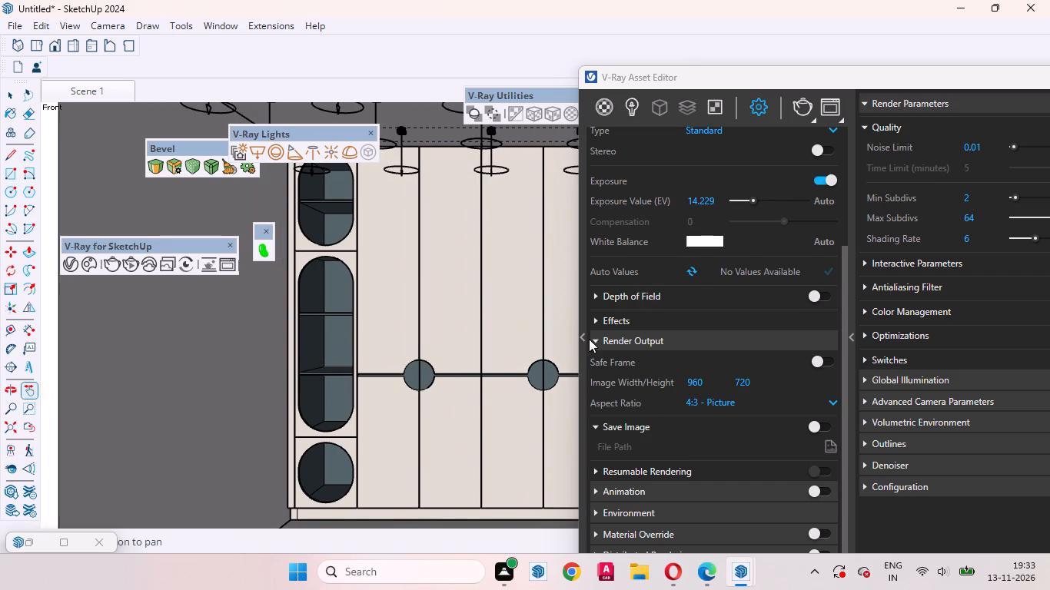
Switch off the SunLight in the scene's lights and start a new render of the reframed wardrobe.
click(636, 108)
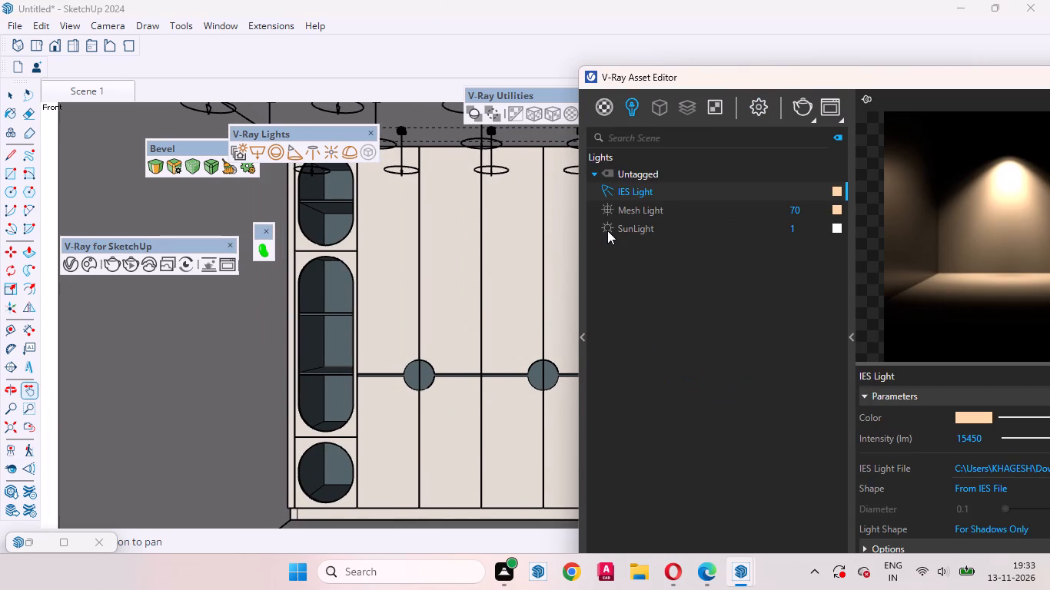
click(607, 230)
click(799, 108)
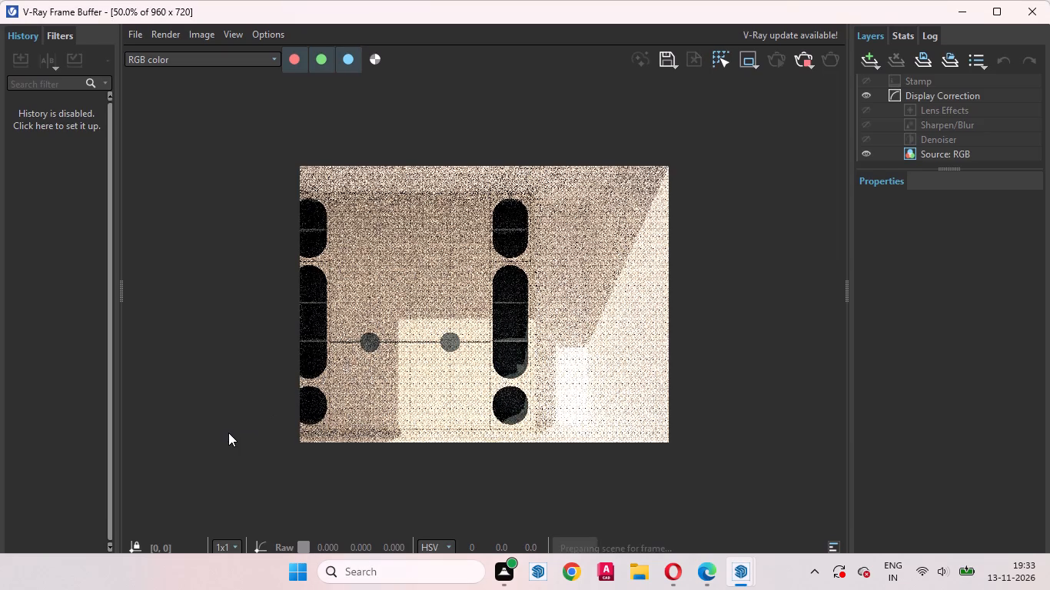
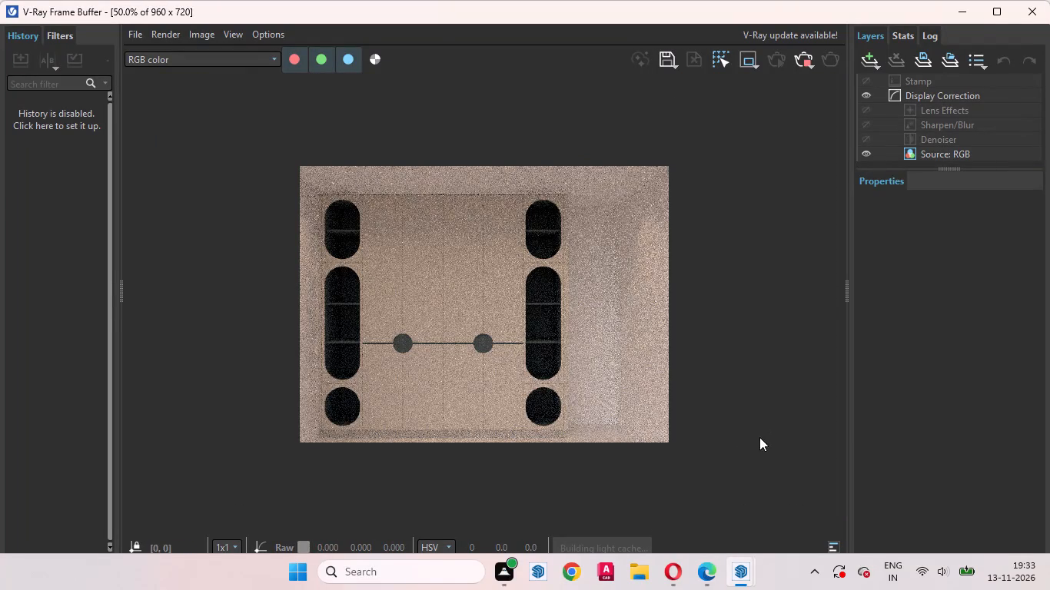
Examine the light cache preview of the wardrobe render, both as a whole and close up around the niches and round handles.
scroll(274, 233, up, 1)
scroll(593, 321, down, 1)
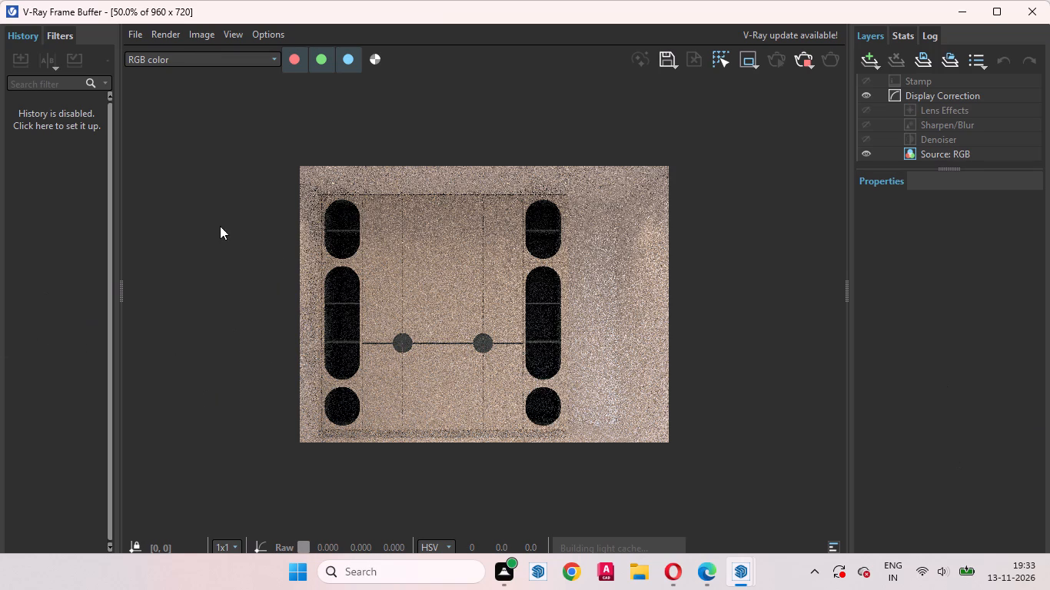
scroll(307, 188, up, 1)
scroll(586, 340, down, 1)
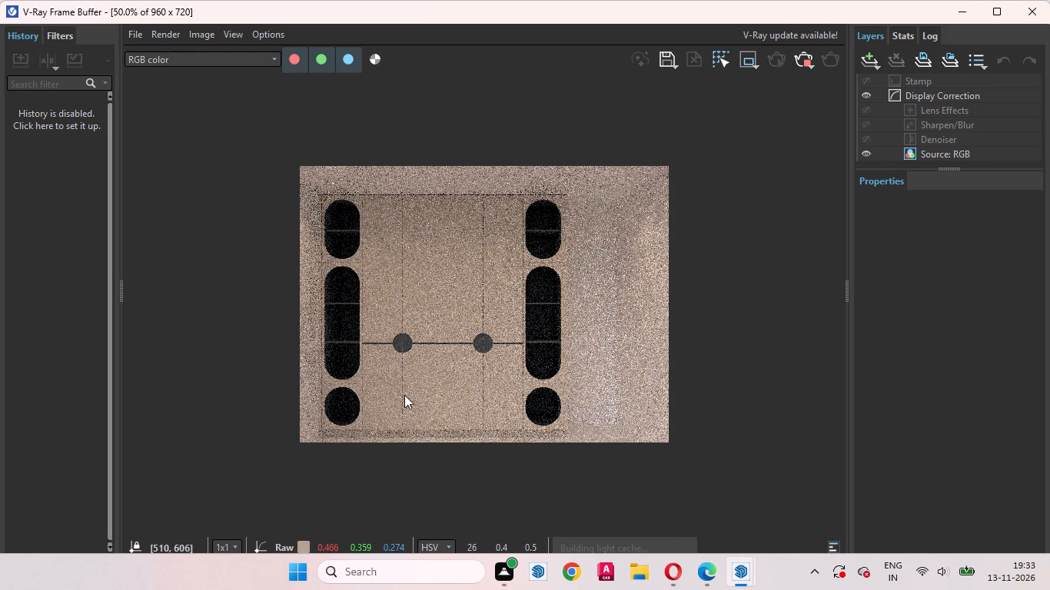
scroll(480, 443, up, 1)
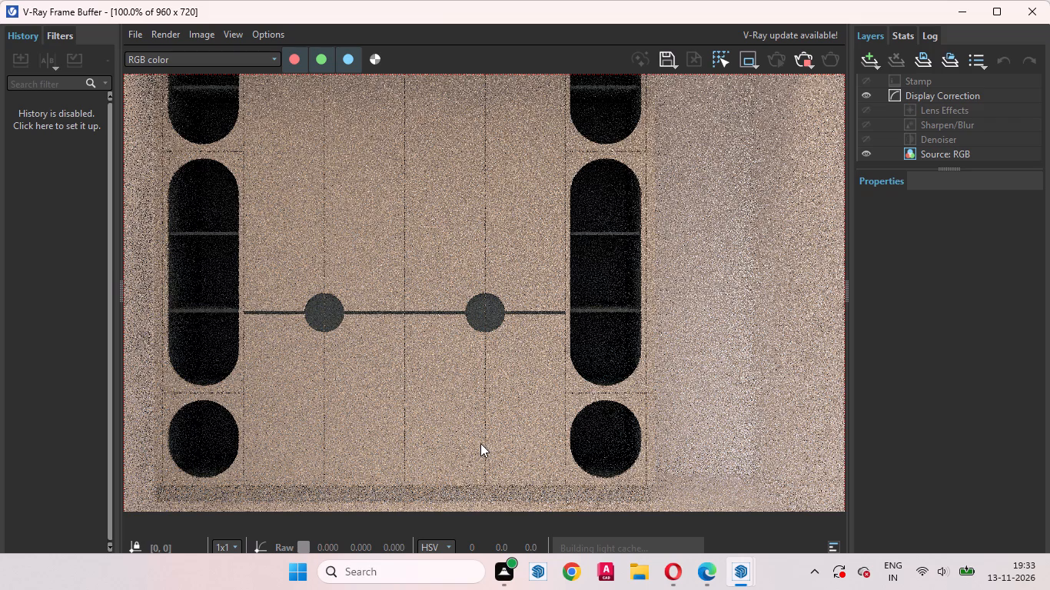
scroll(419, 451, down, 1)
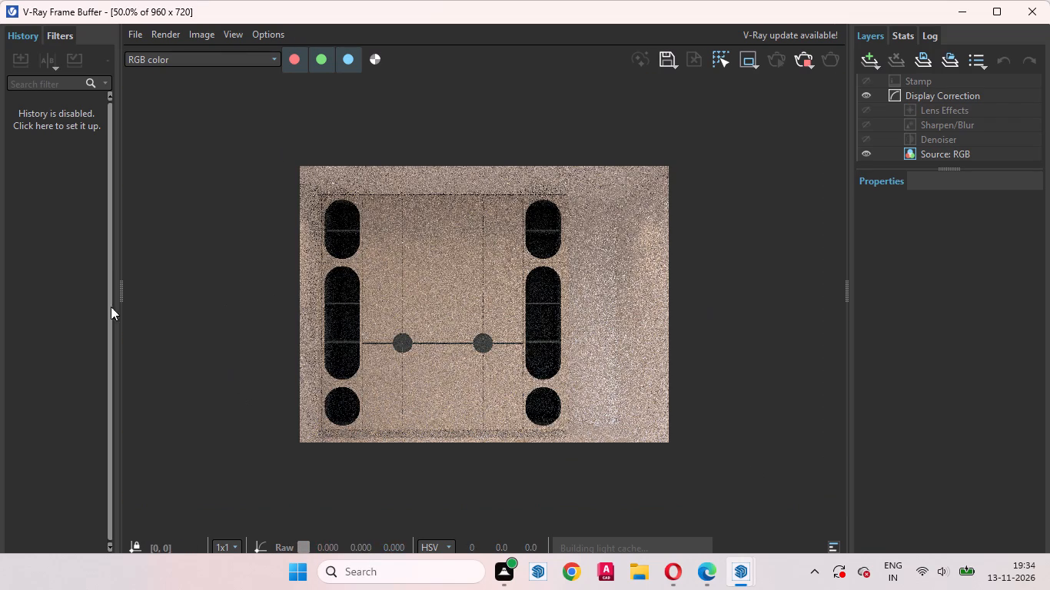
scroll(397, 338, up, 1)
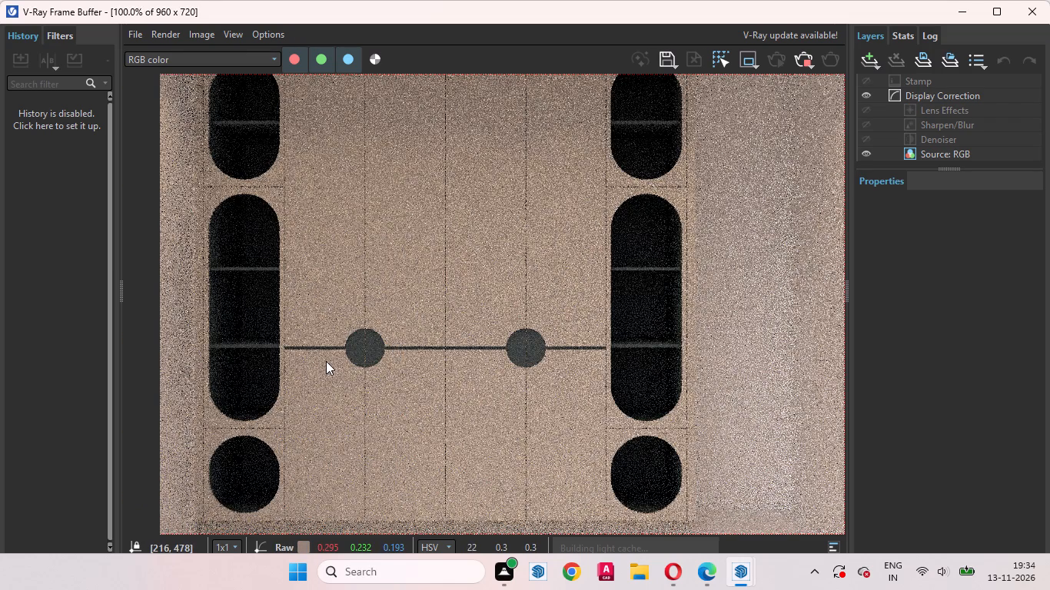
scroll(326, 361, up, 1)
middle_drag(303, 361, 469, 352)
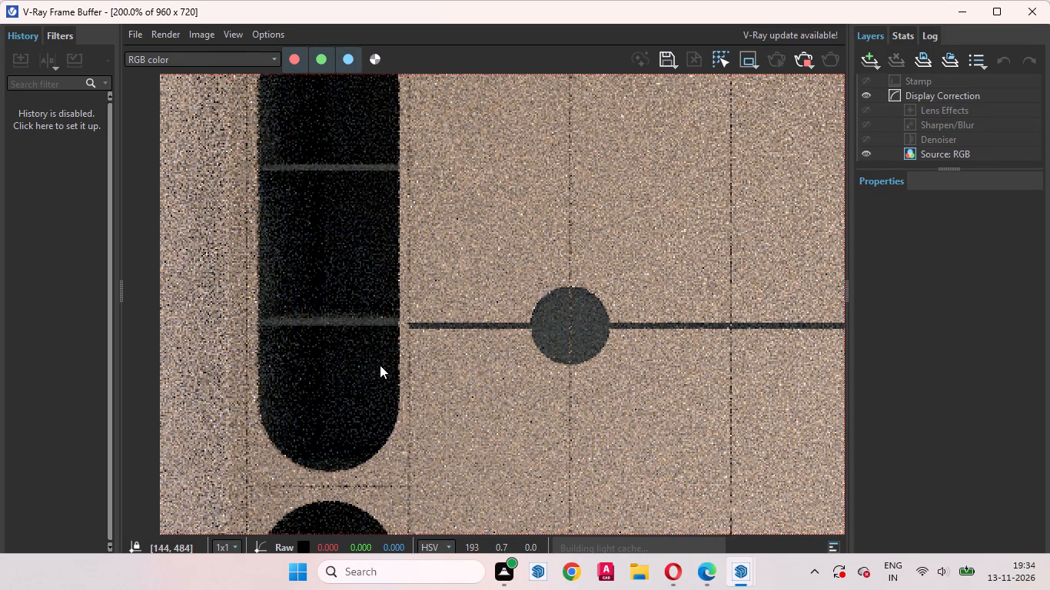
scroll(380, 365, down, 1)
middle_drag(588, 440, 620, 459)
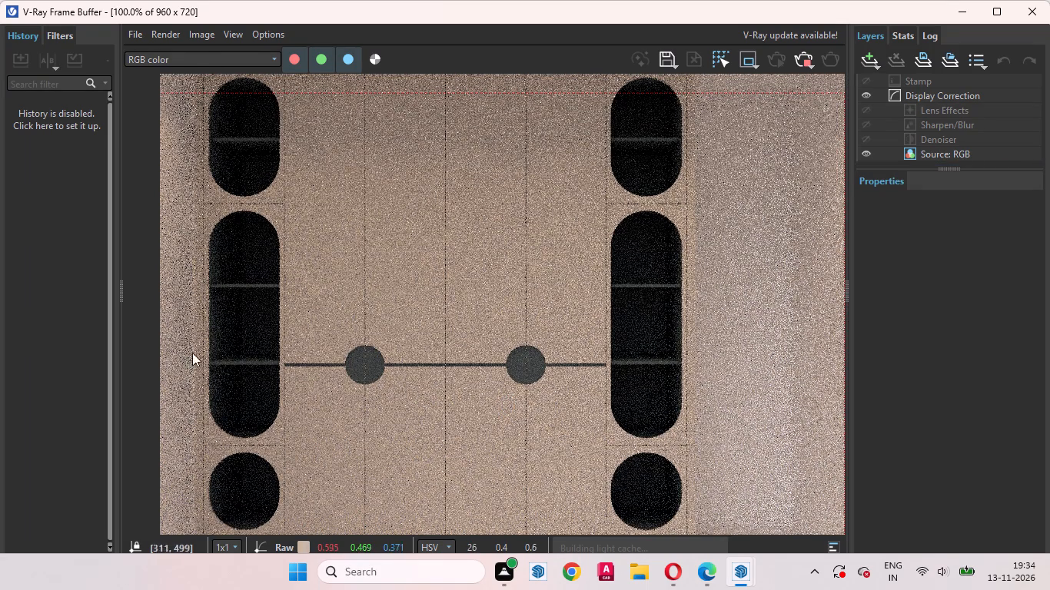
scroll(642, 430, down, 1)
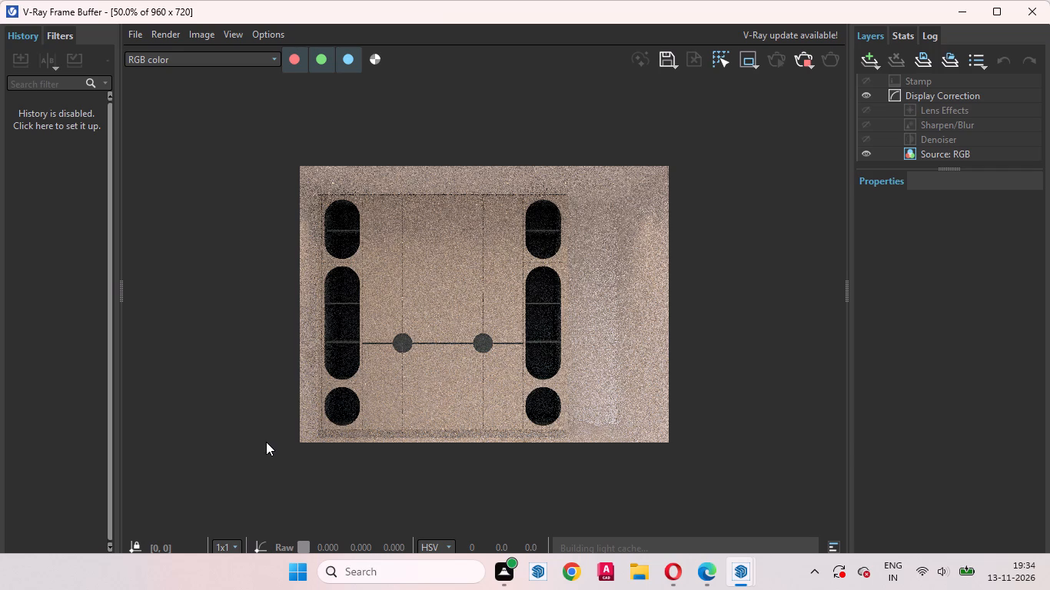
Inspect the grain, door panels, dark niches and ceiling spotlights in the wardrobe render during its first image pass.
scroll(302, 323, up, 1)
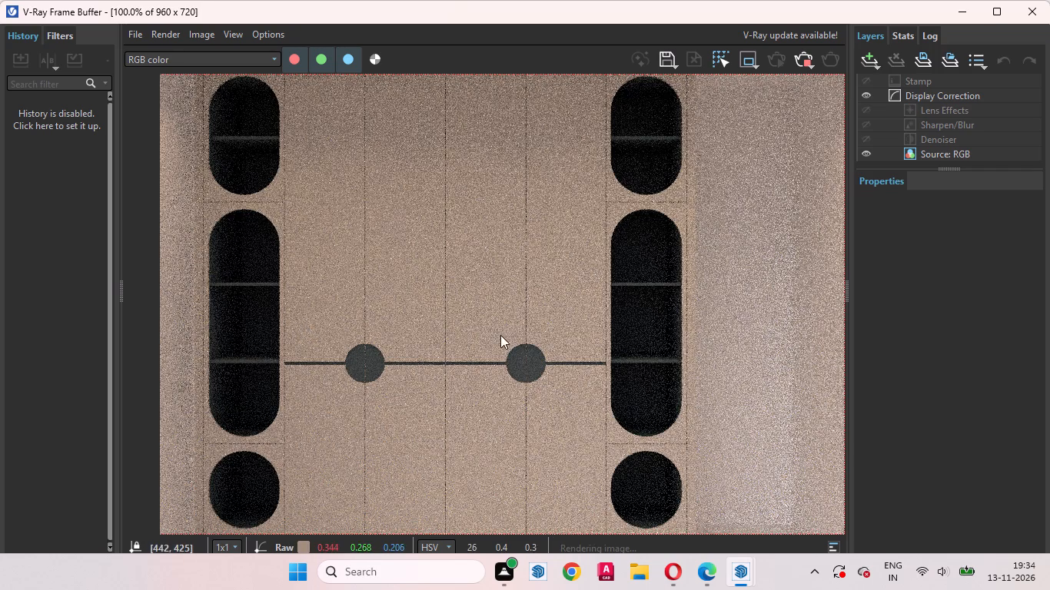
scroll(503, 334, down, 1)
scroll(415, 386, up, 1)
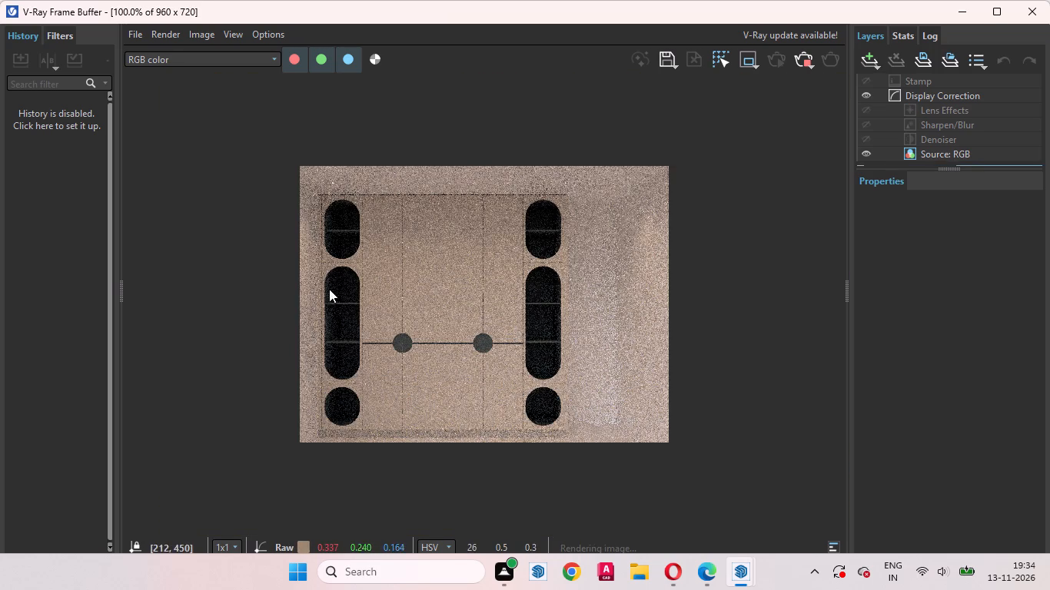
scroll(330, 248, up, 2)
scroll(370, 326, up, 1)
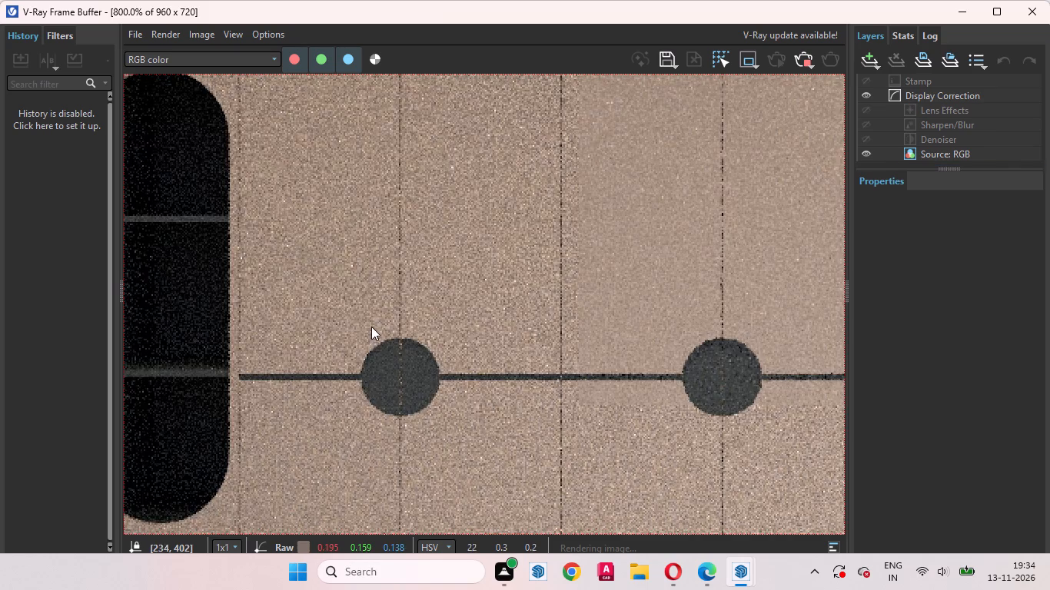
scroll(371, 326, up, 1)
scroll(574, 370, down, 1)
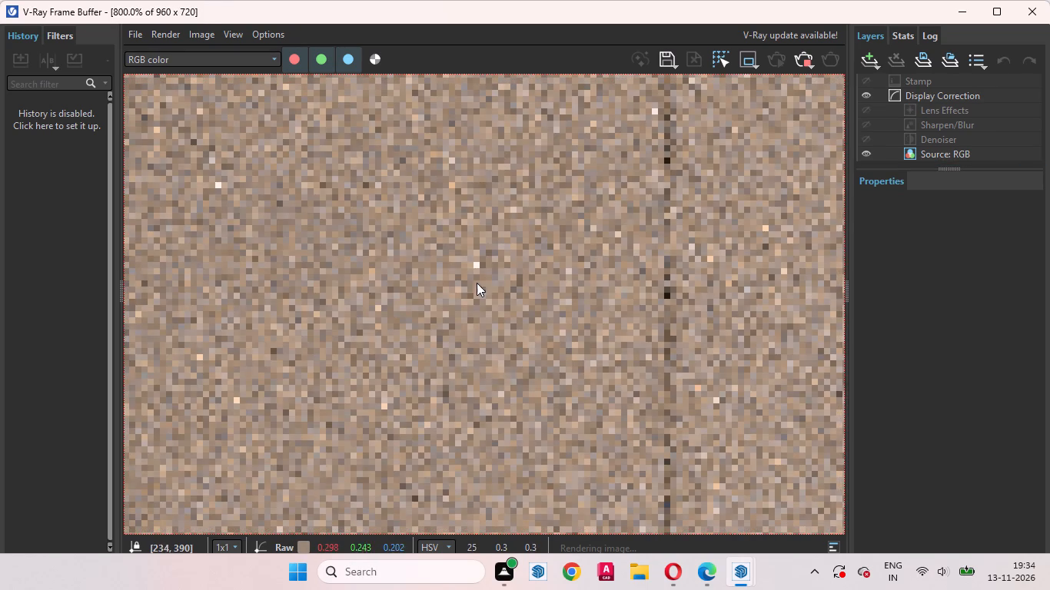
scroll(538, 279, down, 2)
scroll(623, 293, down, 1)
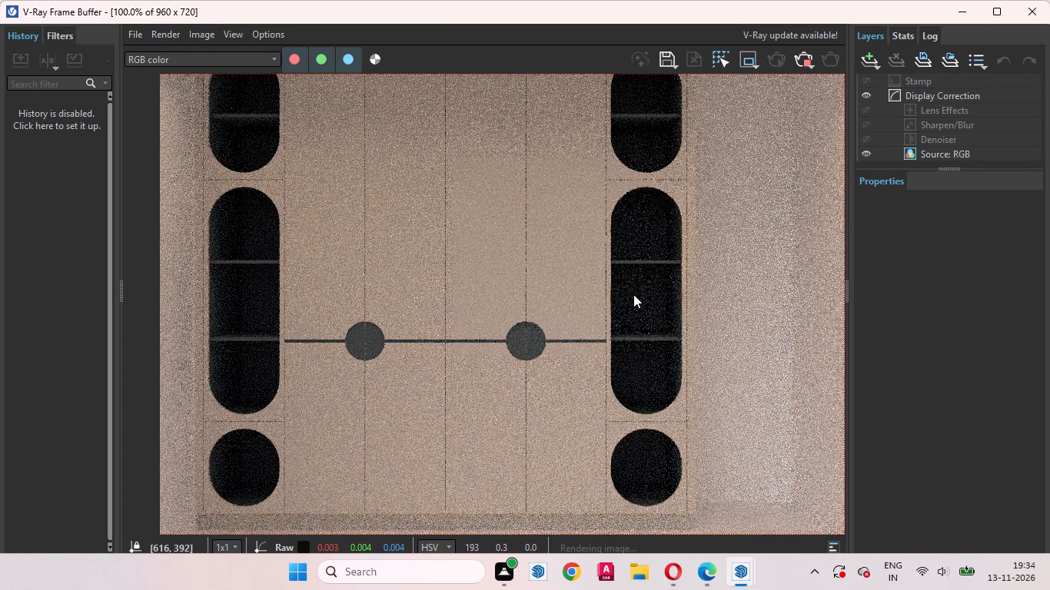
scroll(789, 367, down, 1)
scroll(234, 318, up, 1)
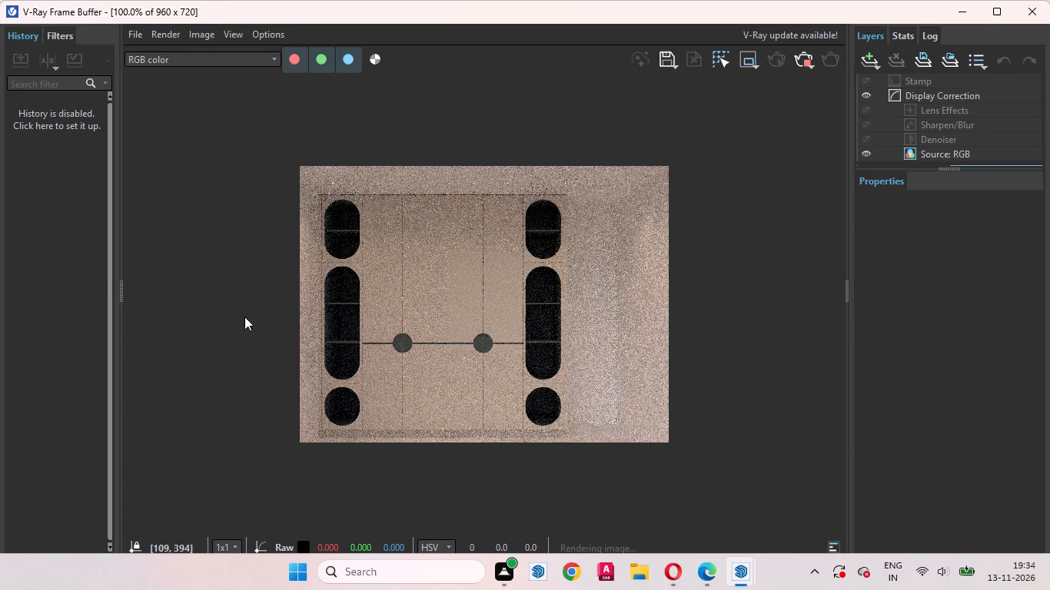
scroll(660, 354, down, 1)
scroll(324, 216, up, 1)
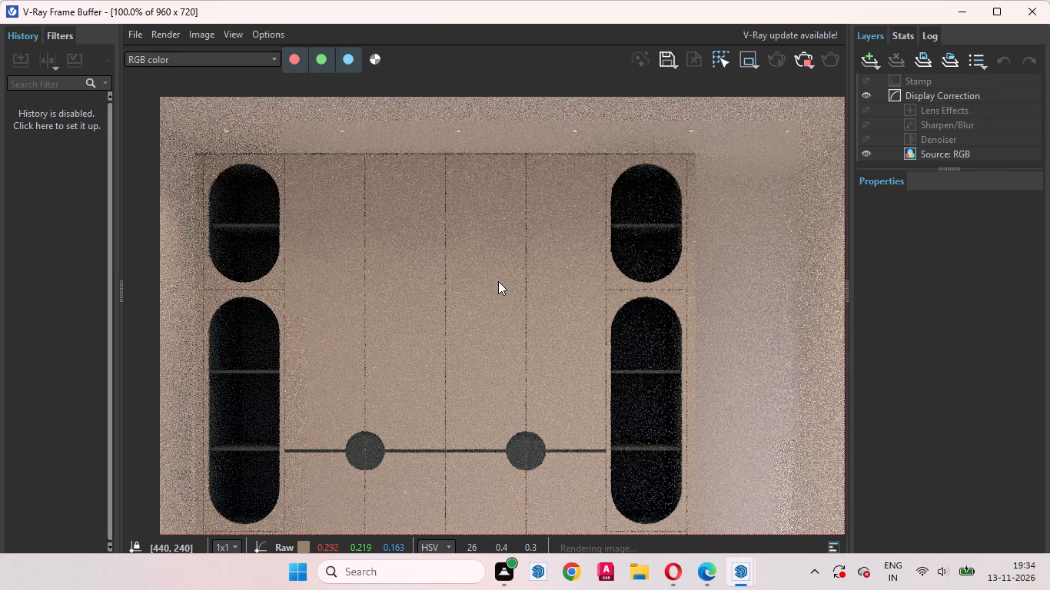
scroll(480, 288, down, 1)
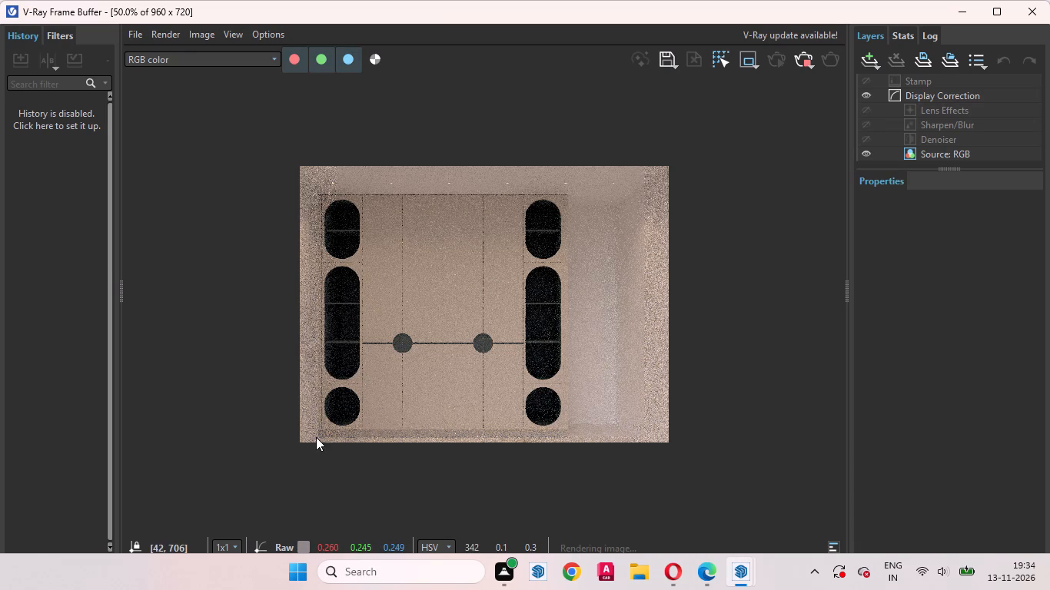
scroll(321, 410, up, 1)
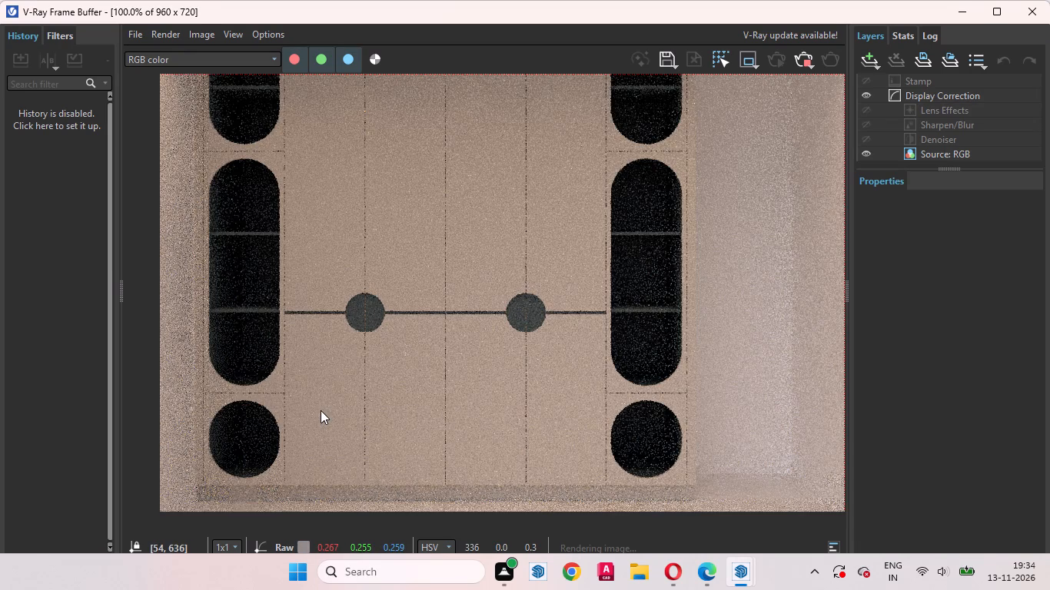
middle_drag(402, 412, 689, 506)
scroll(679, 432, down, 1)
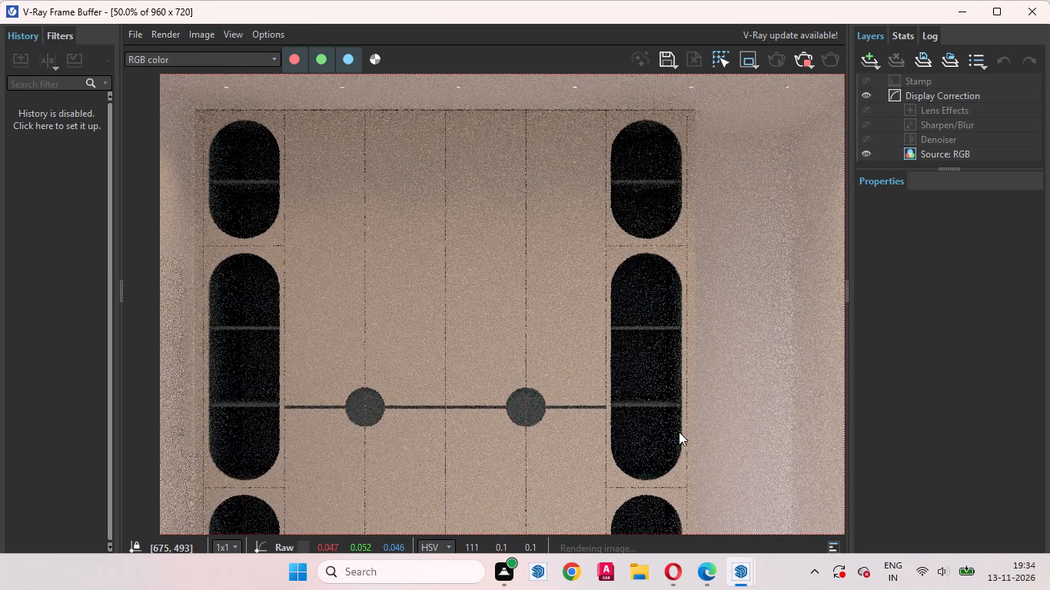
scroll(307, 192, up, 1)
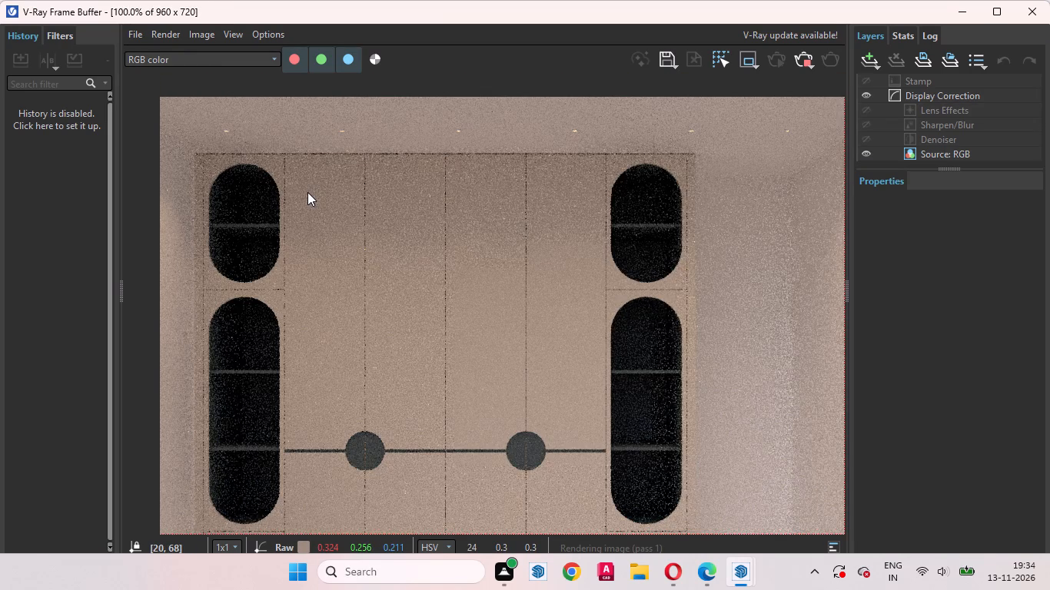
scroll(860, 387, down, 1)
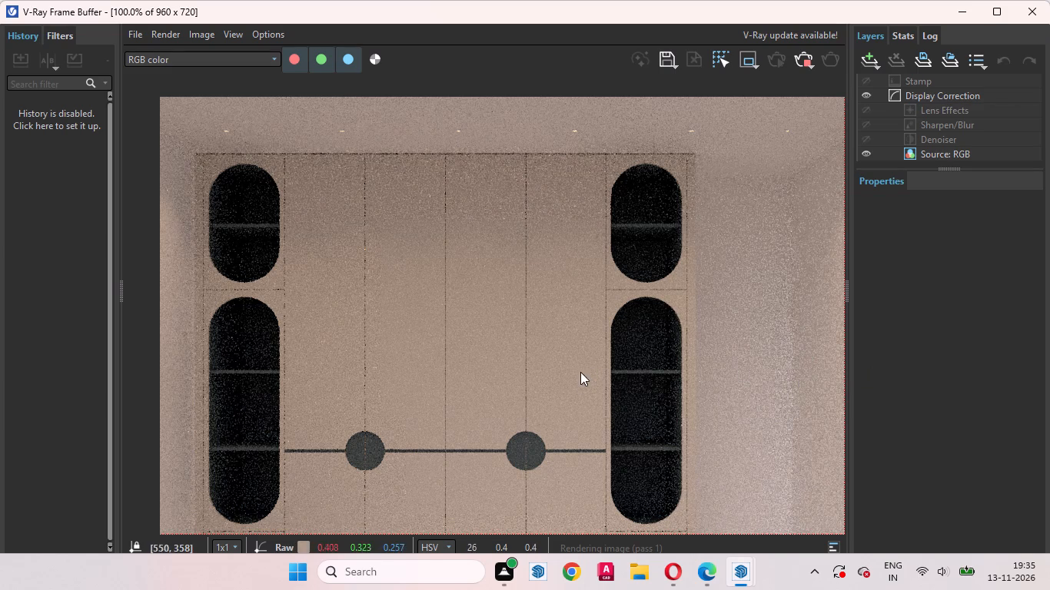
Check the refining render from the wardrobe's base up to the ceiling spotlights for noise and lighting on the panels.
scroll(619, 373, down, 1)
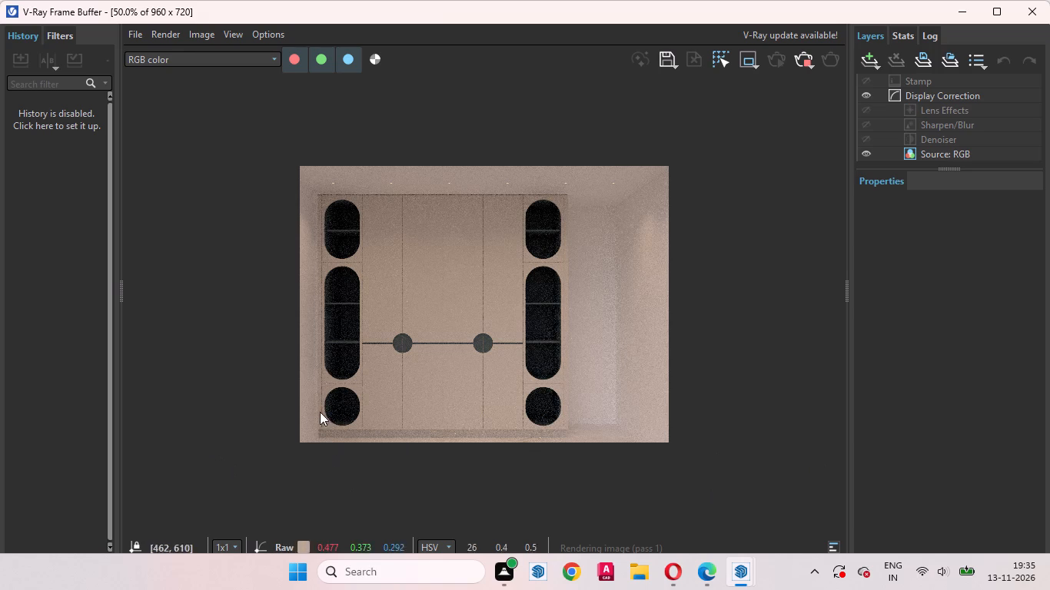
scroll(410, 353, up, 1)
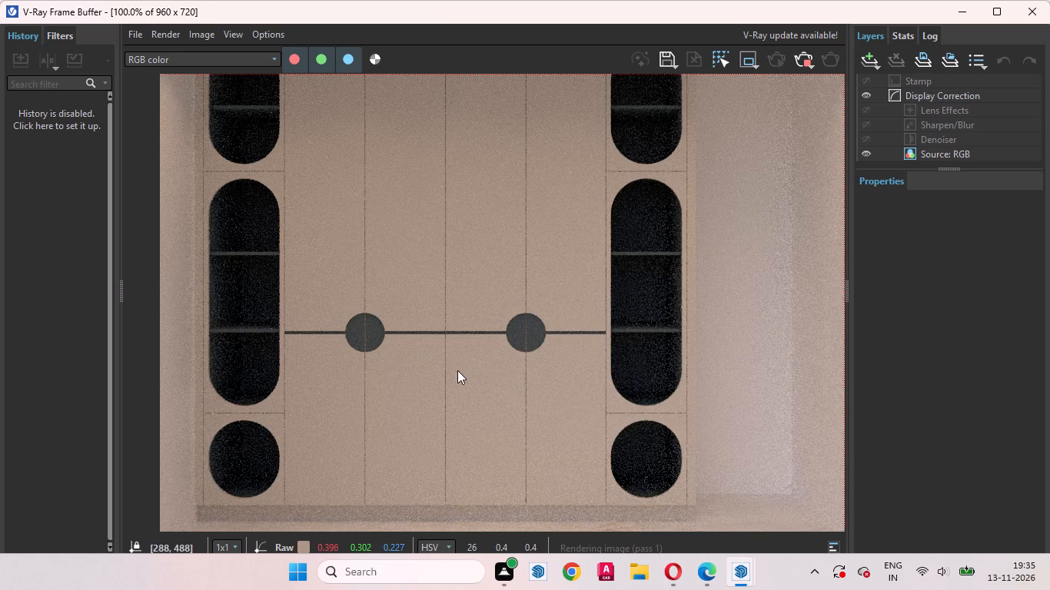
scroll(450, 457, down, 1)
scroll(433, 273, up, 1)
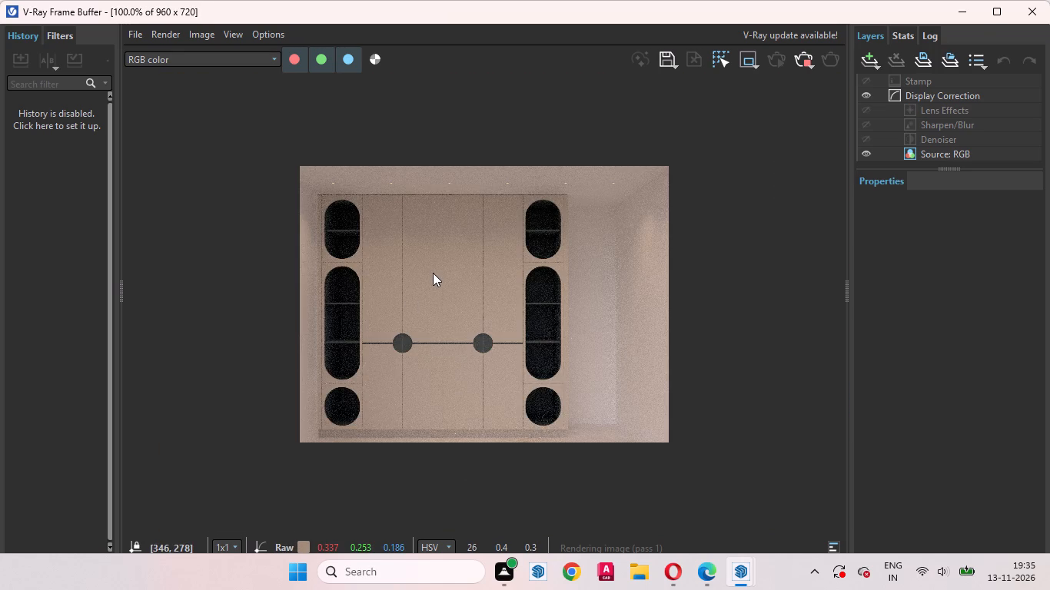
middle_drag(438, 331, 447, 273)
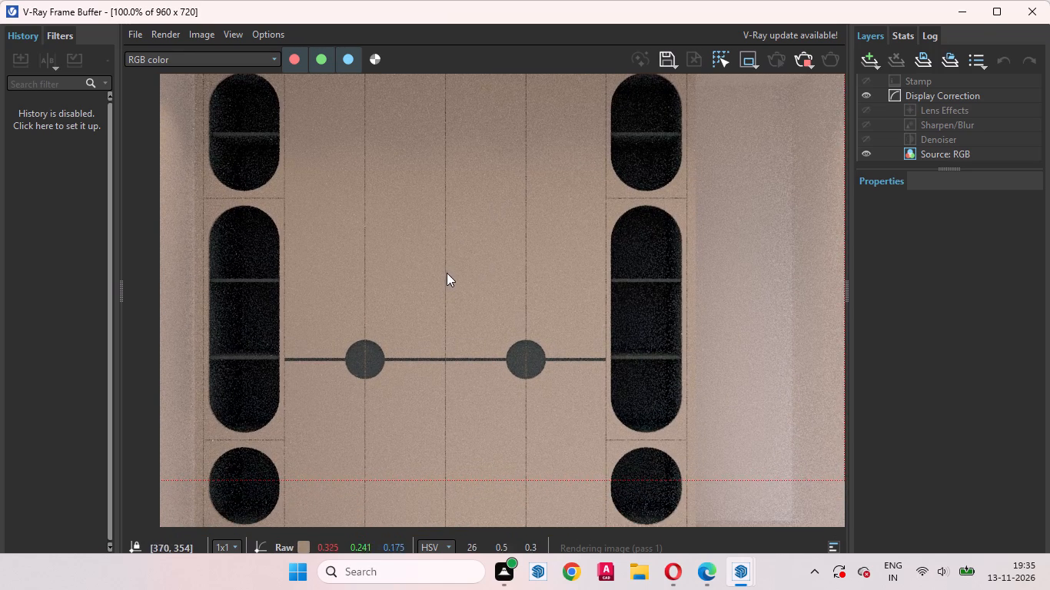
middle_drag(447, 273, 470, 247)
middle_drag(469, 386, 439, 349)
scroll(469, 386, up, 1)
scroll(567, 399, down, 1)
middle_drag(591, 472, 610, 504)
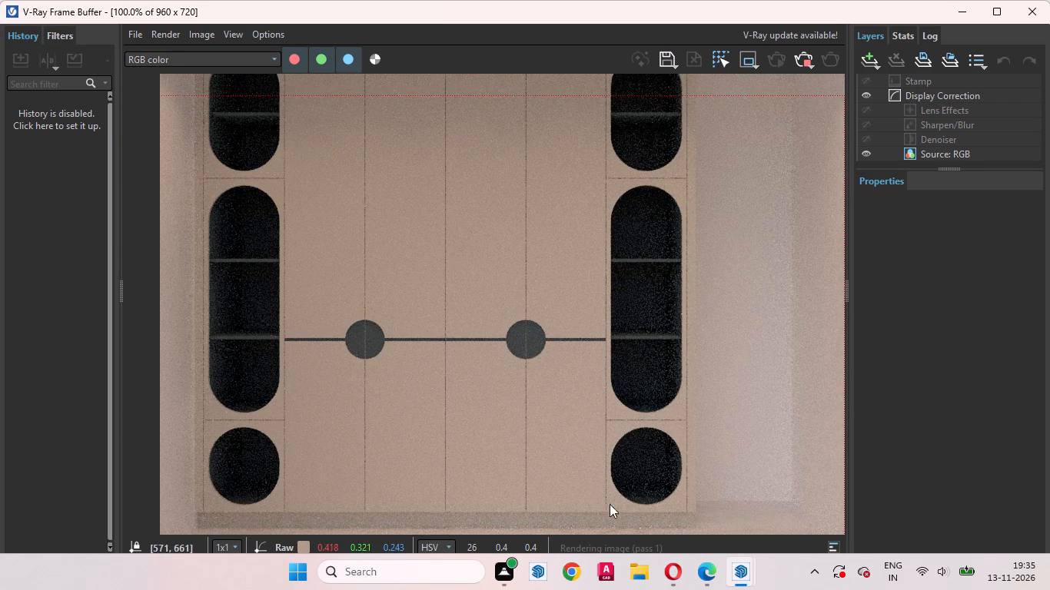
middle_drag(610, 504, 633, 531)
scroll(432, 386, down, 1)
scroll(327, 222, up, 1)
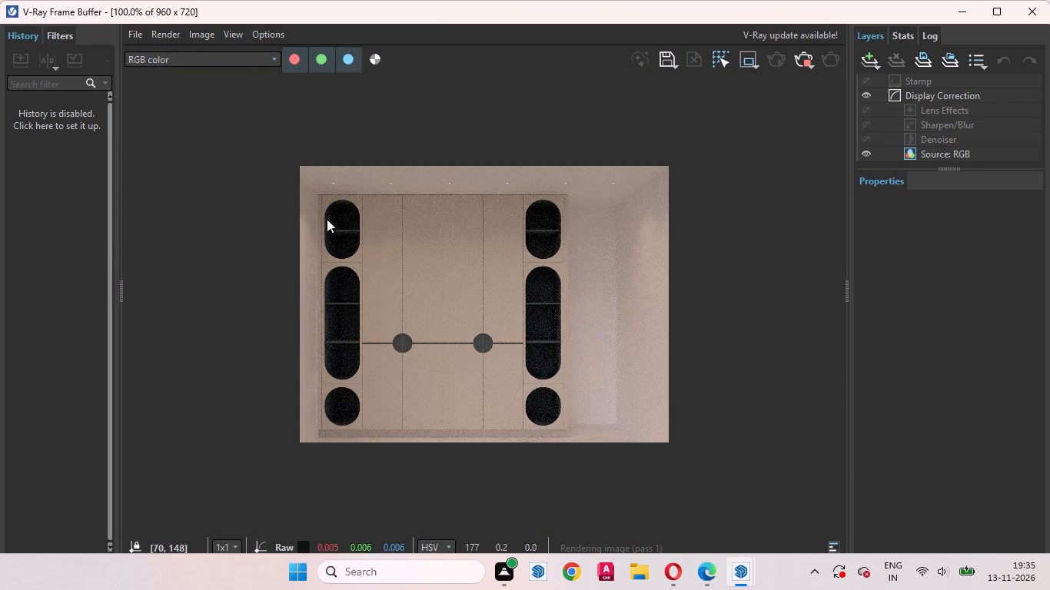
middle_drag(184, 307, 239, 291)
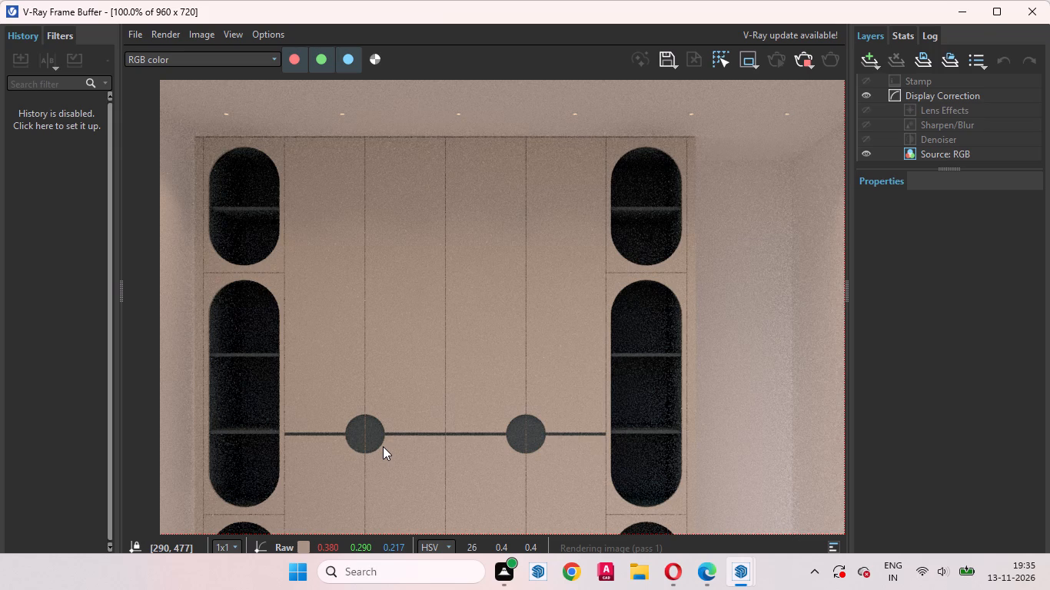
Review the progressing render's overall exposure and the detail of the lower niches, handles and plinth.
scroll(491, 342, down, 1)
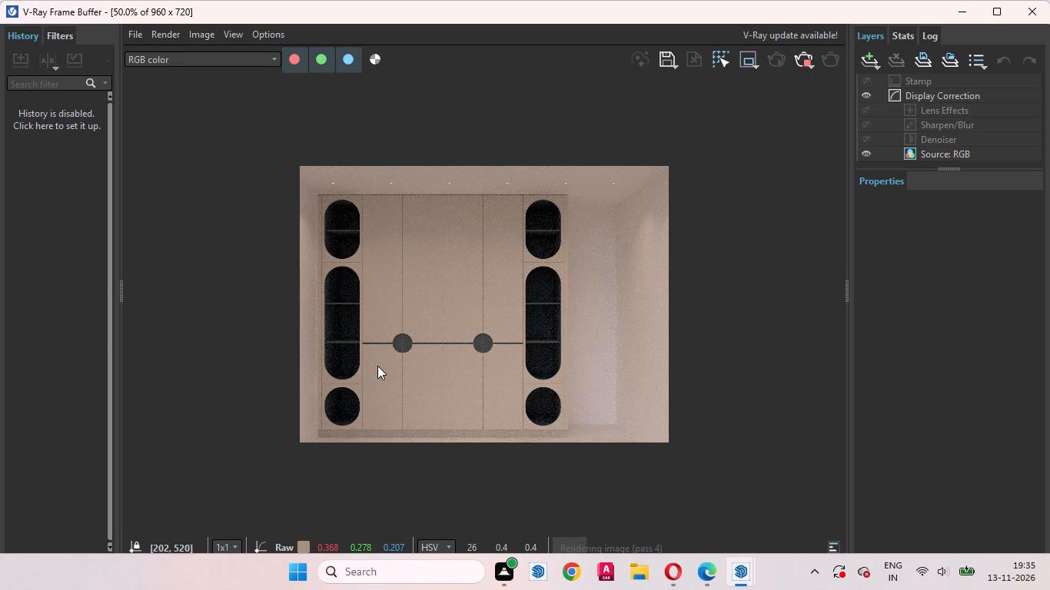
scroll(377, 366, up, 1)
scroll(569, 409, down, 1)
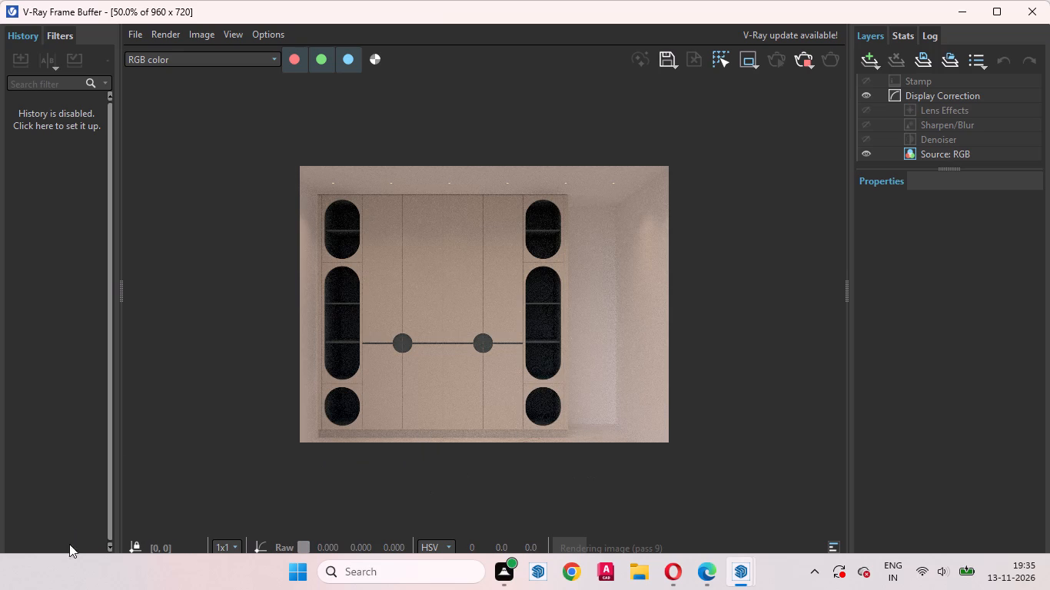
scroll(316, 472, up, 1)
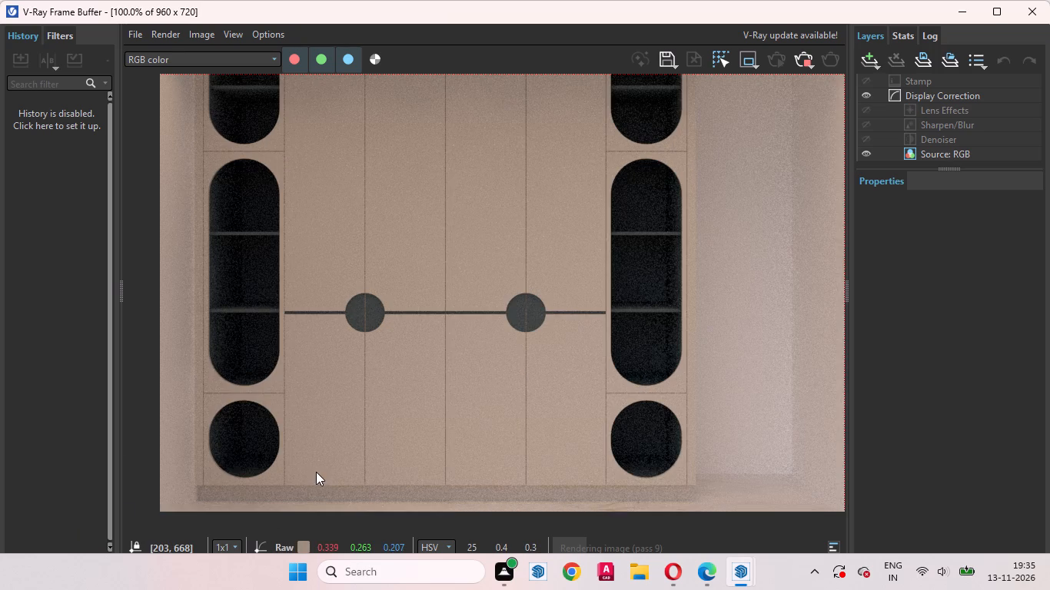
scroll(570, 515, down, 1)
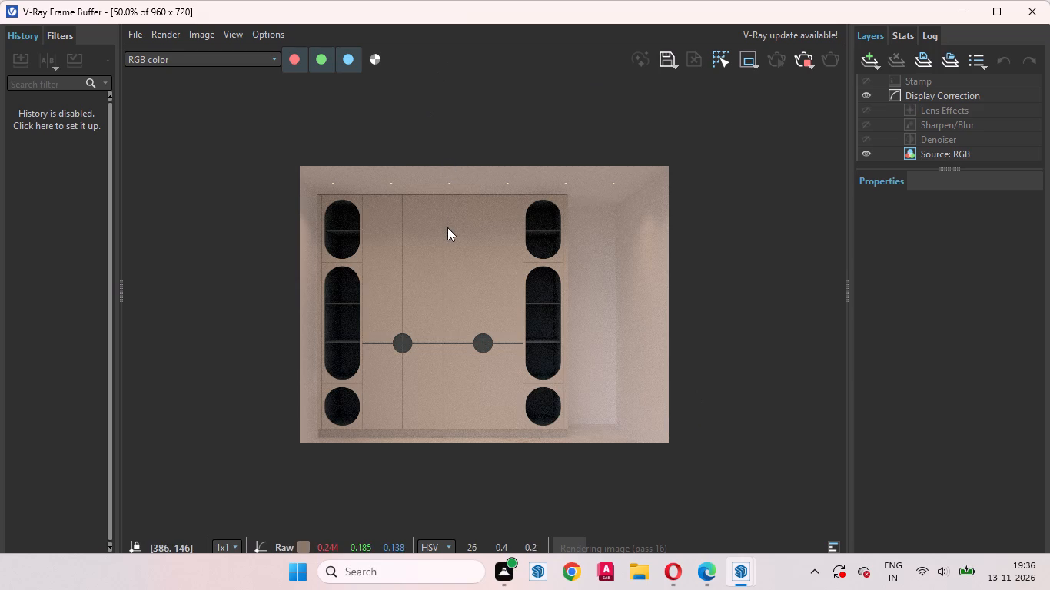
scroll(415, 378, up, 1)
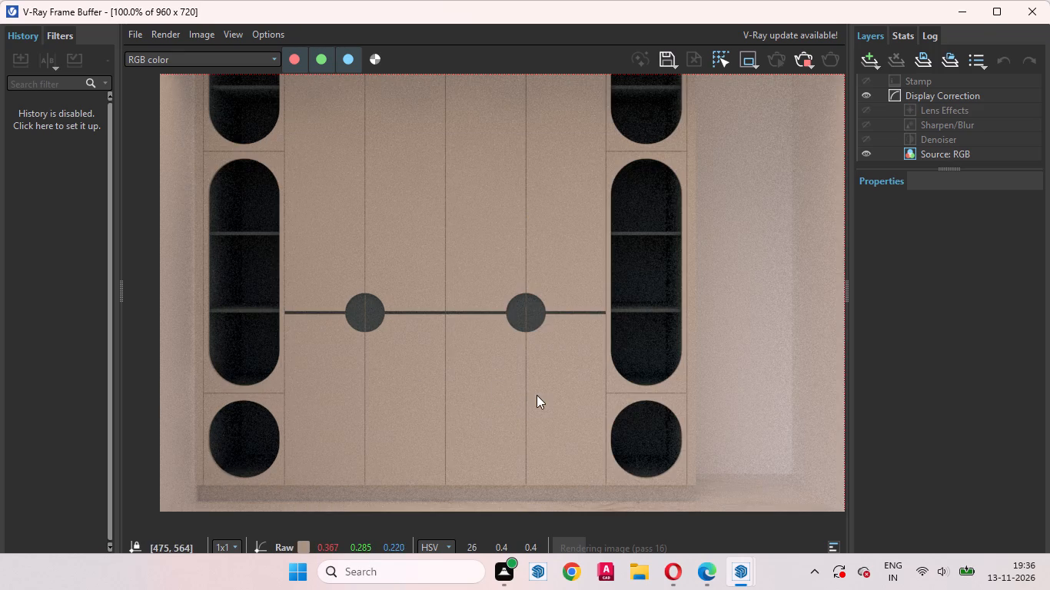
scroll(540, 398, down, 1)
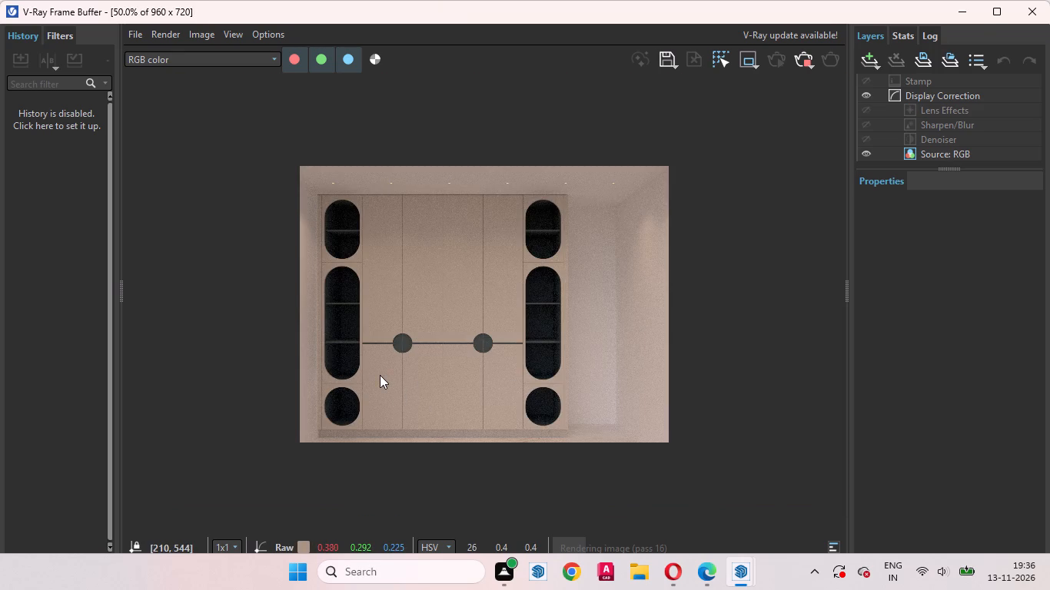
middle_drag(380, 375, 383, 348)
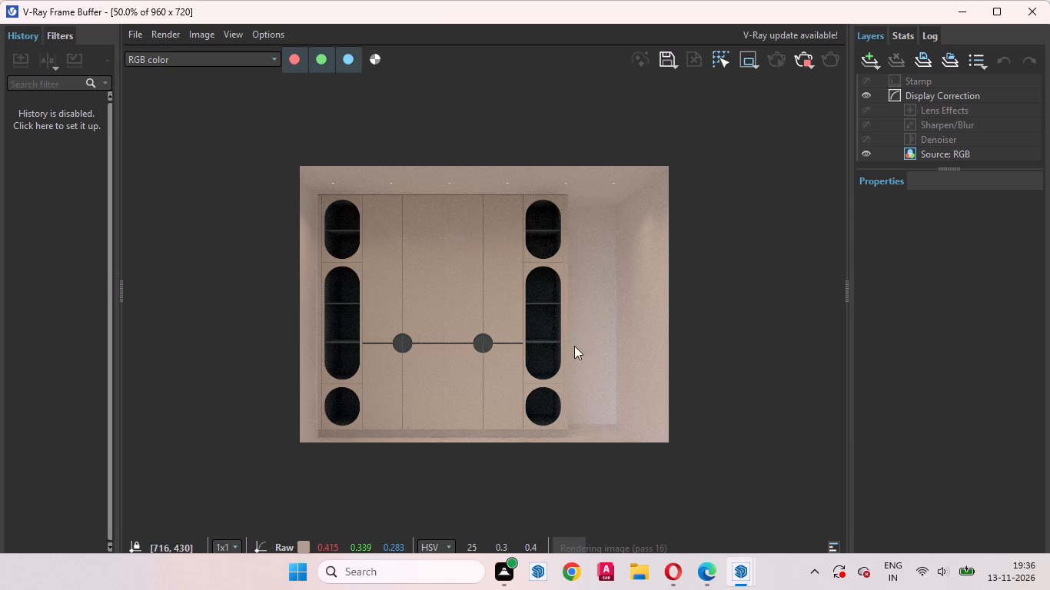
scroll(325, 361, up, 1)
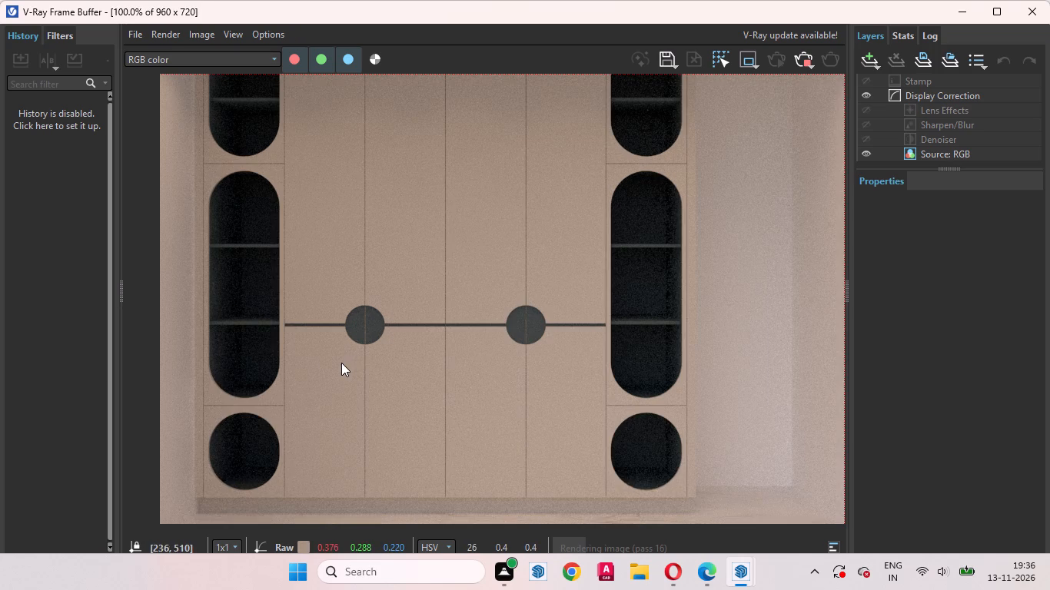
Inspect the refining wardrobe render at full size, moving between the plinth, round handles, ceiling spotlights and upper arched niche for remaining noise.
middle_drag(341, 363, 464, 416)
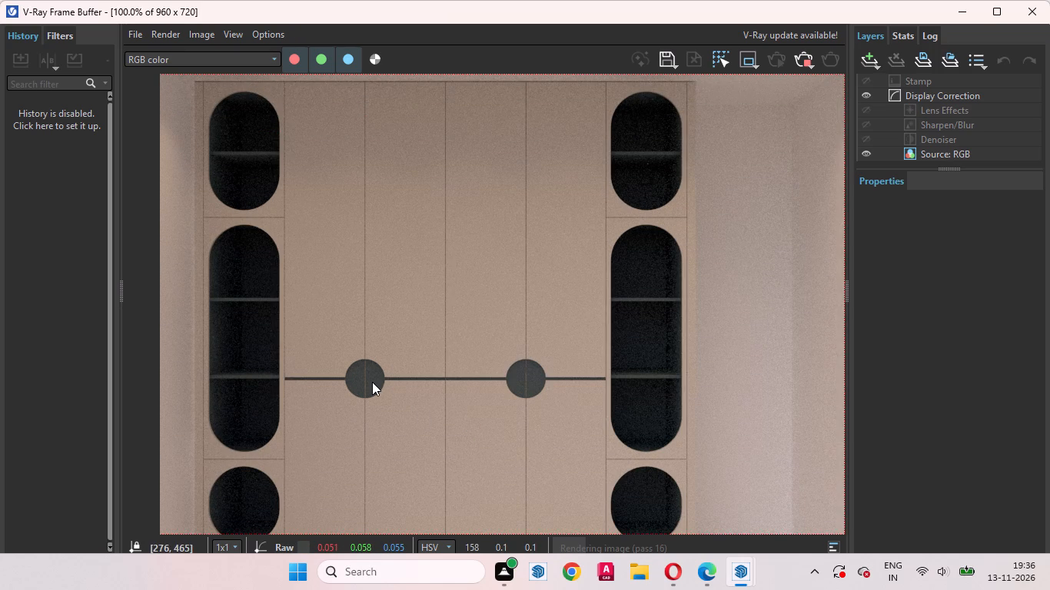
scroll(372, 382, up, 1)
scroll(468, 398, down, 1)
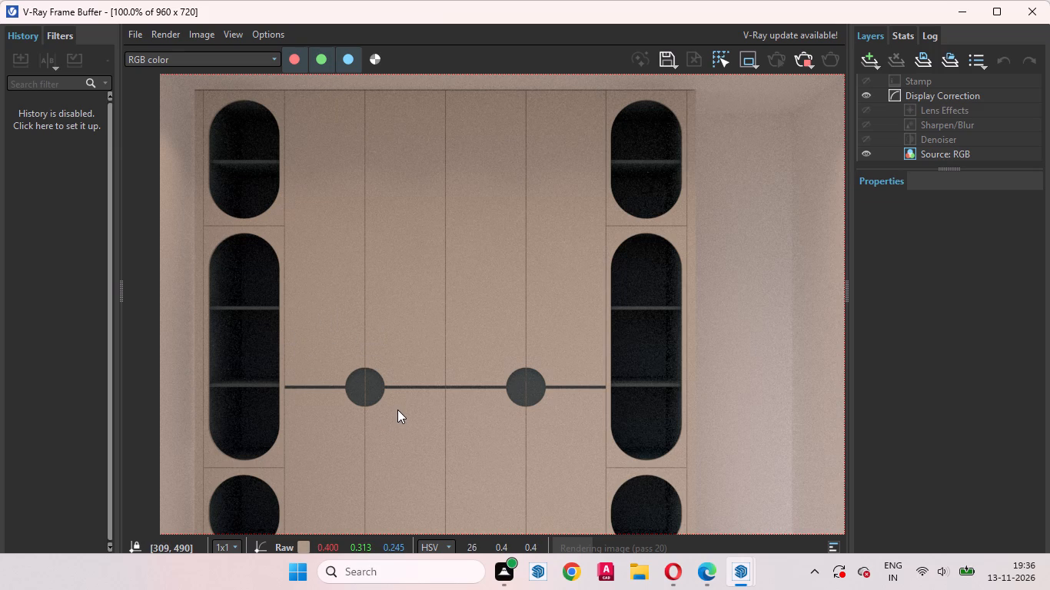
scroll(511, 296, down, 2)
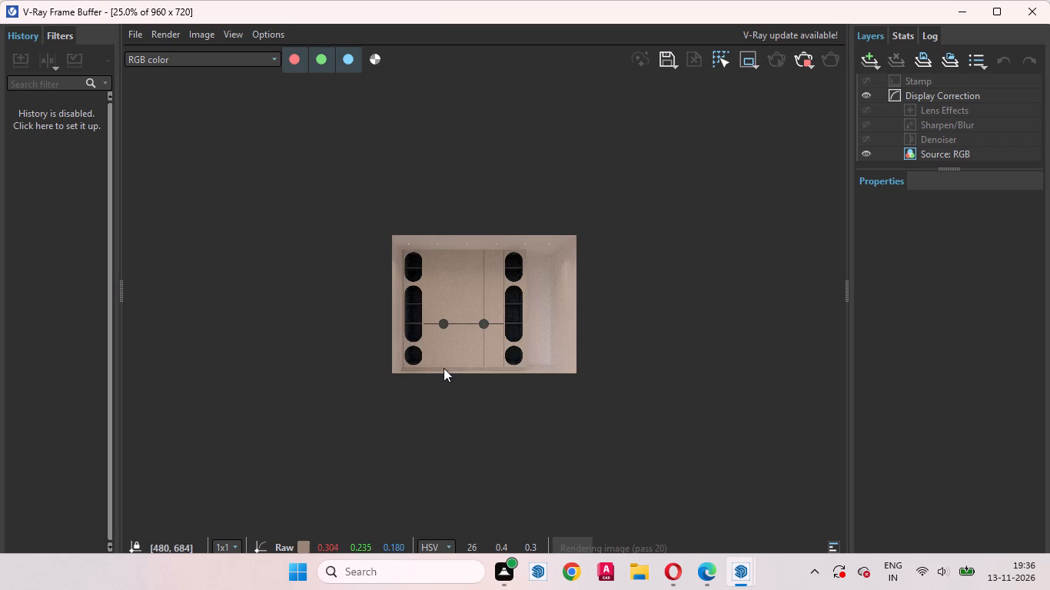
scroll(437, 363, up, 1)
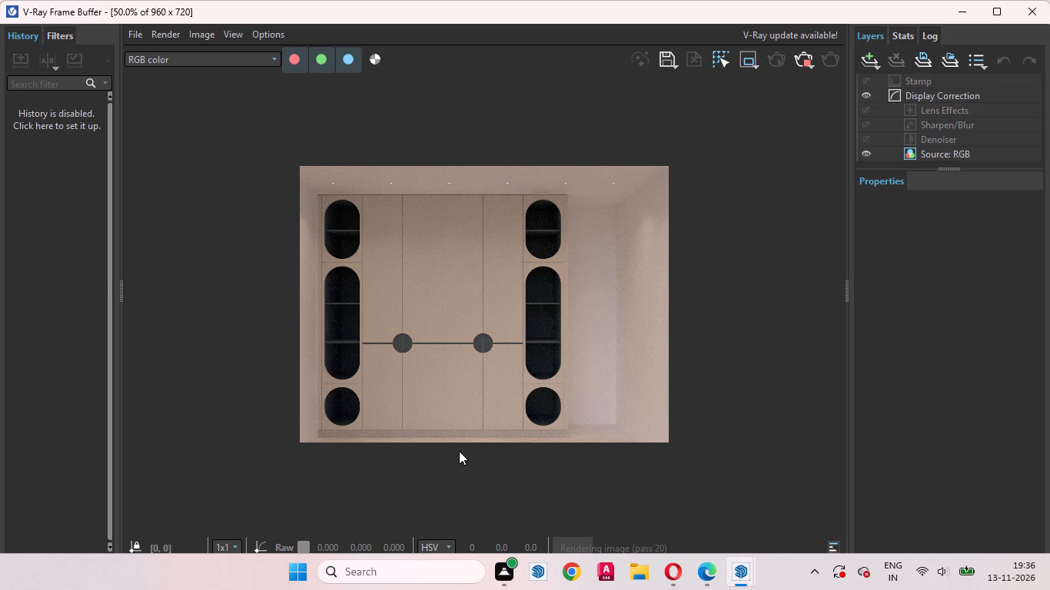
scroll(413, 440, up, 1)
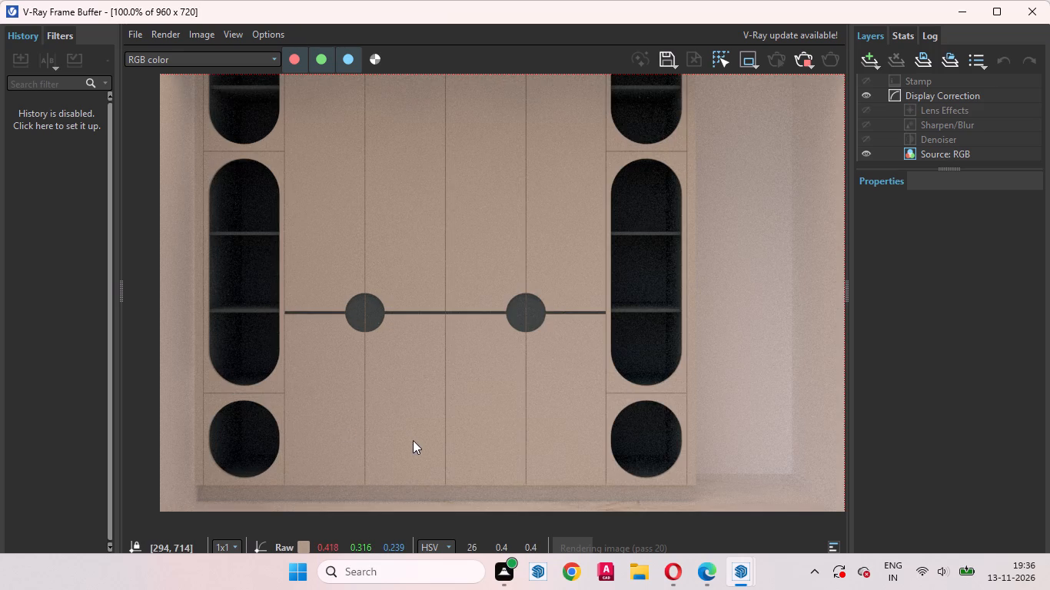
middle_drag(304, 376, 402, 487)
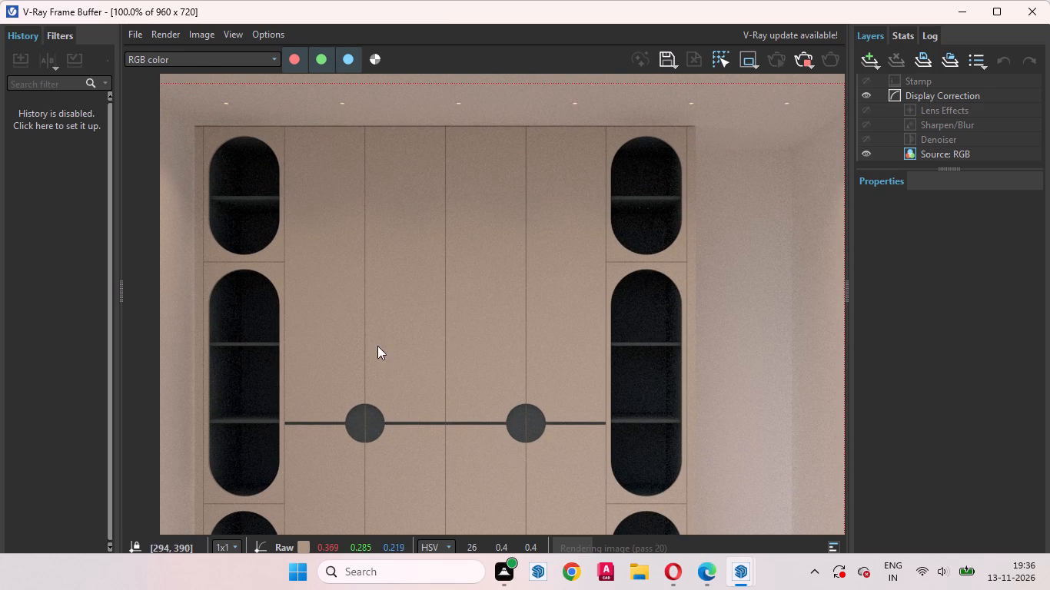
scroll(204, 152, up, 1)
scroll(224, 290, down, 1)
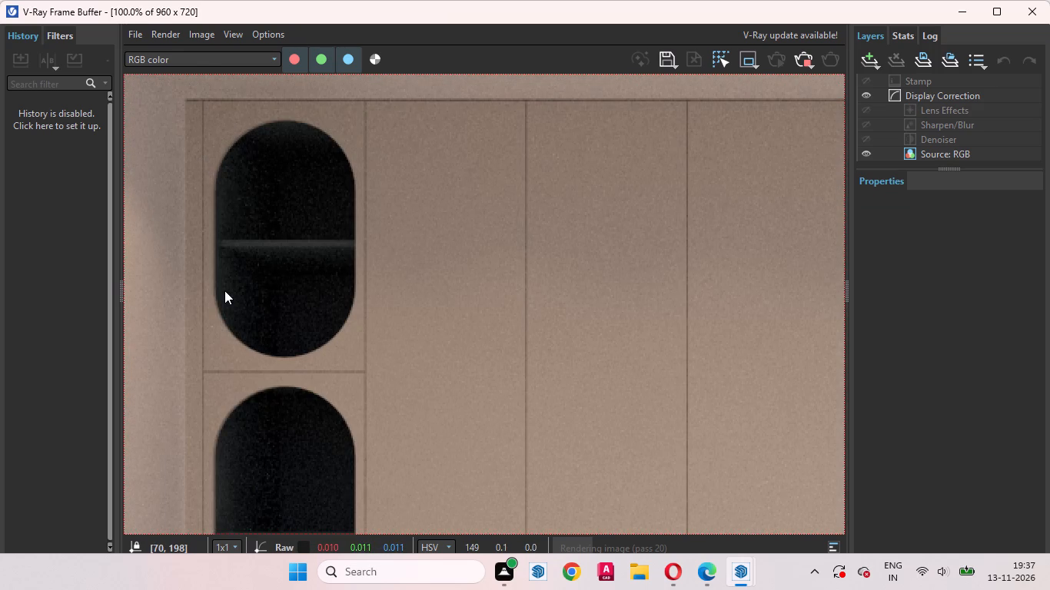
middle_drag(706, 350, 690, 258)
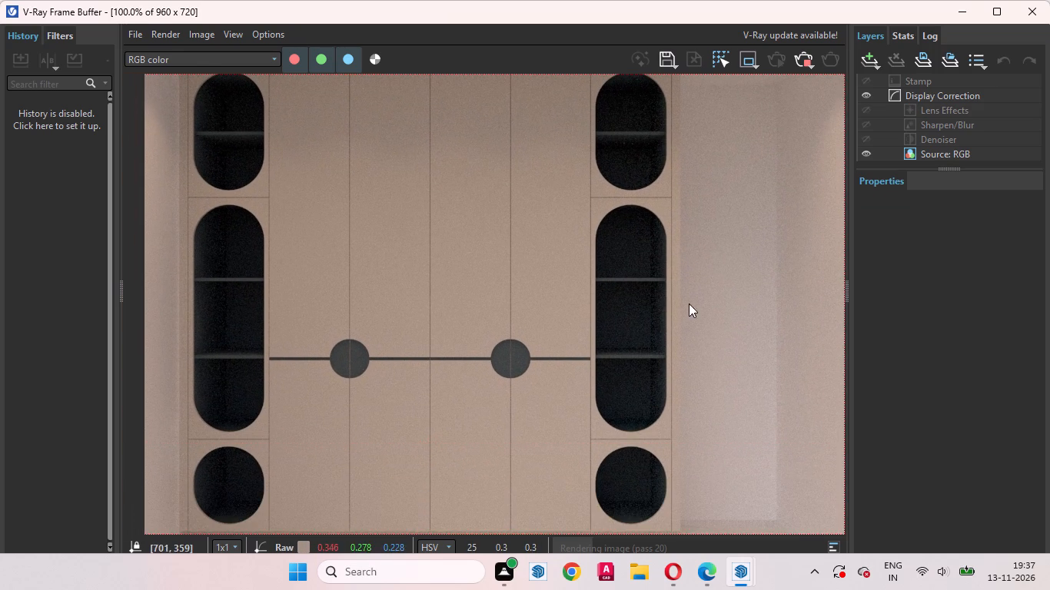
middle_drag(424, 411, 466, 372)
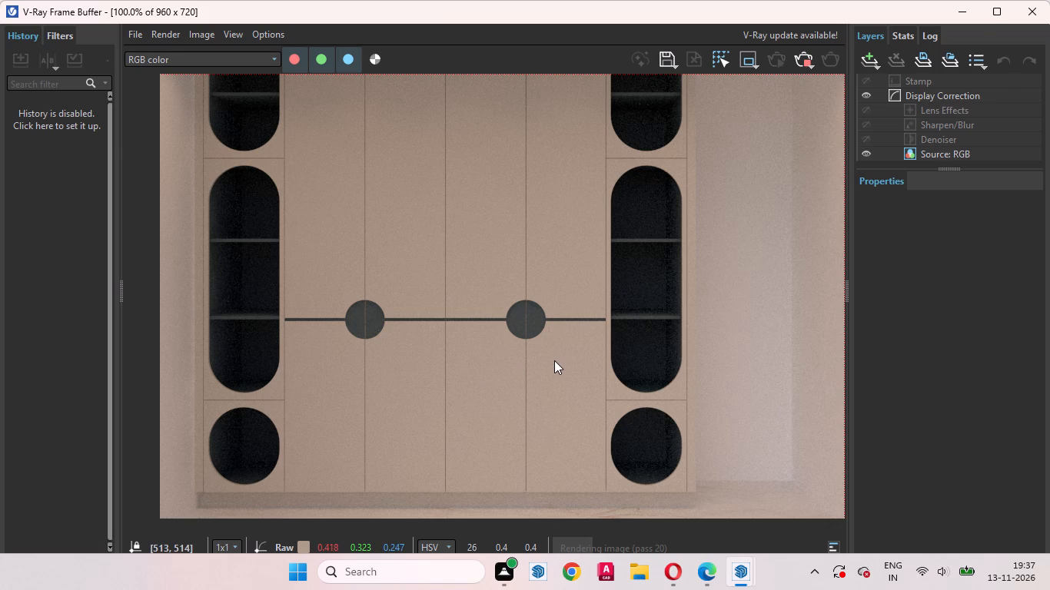
Compare the render's overall lighting with the detail of the lower round niches and the bright wall recess beside the wardrobe.
scroll(558, 367, down, 1)
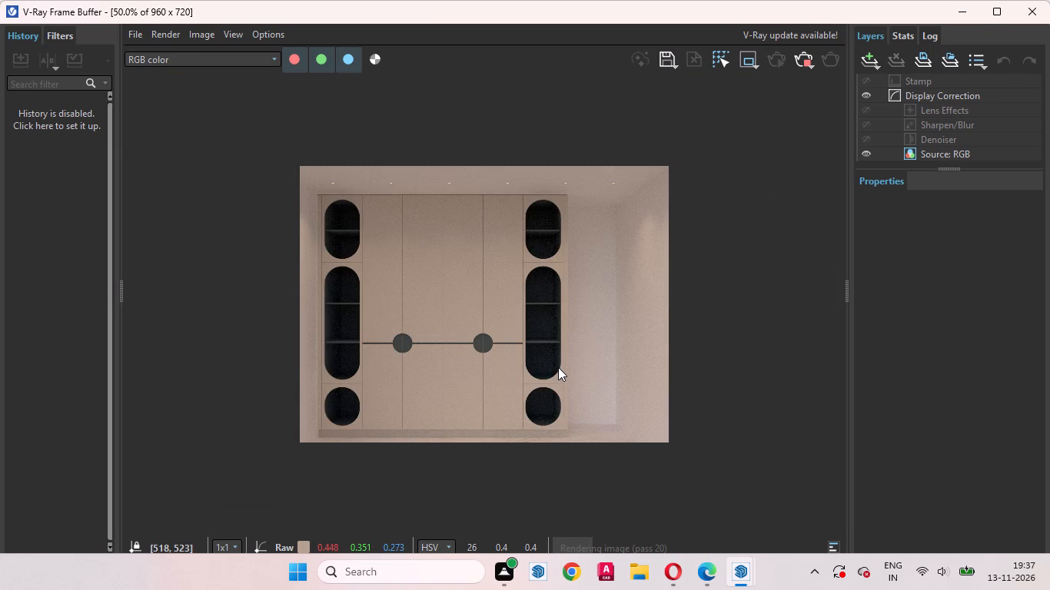
scroll(460, 346, down, 1)
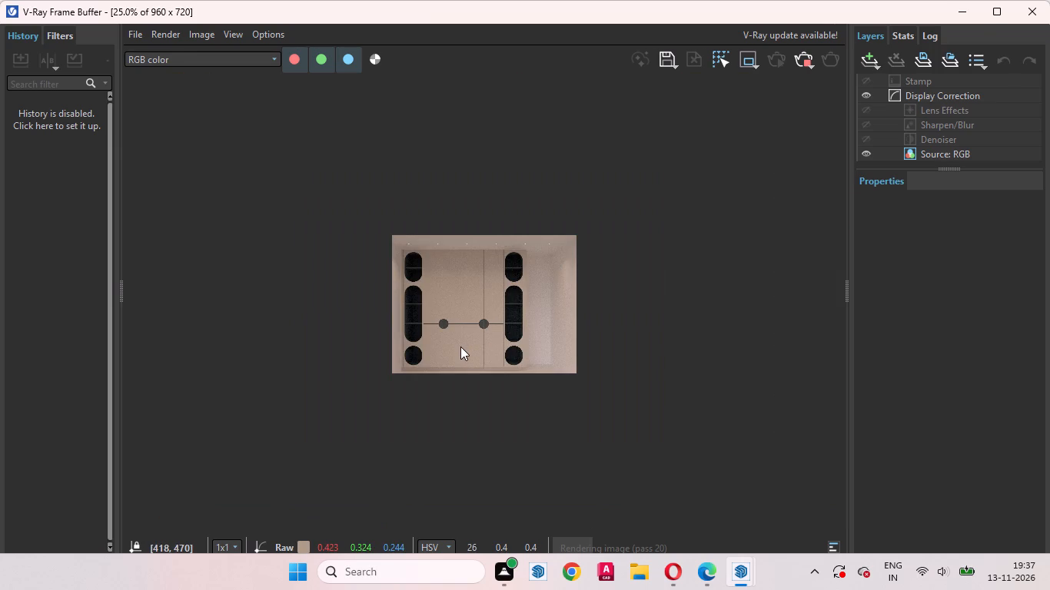
scroll(460, 346, up, 1)
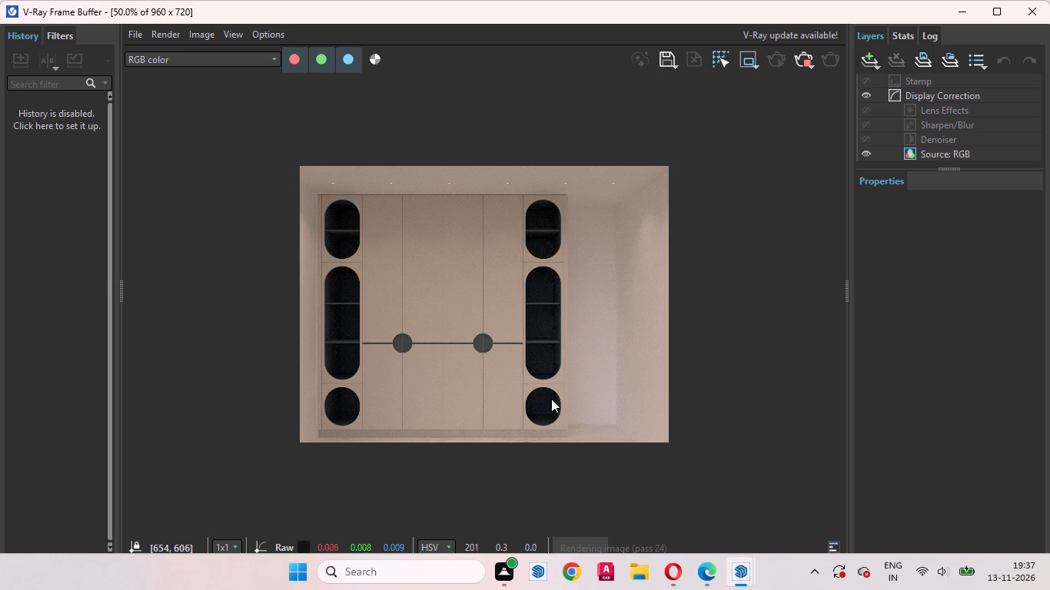
scroll(551, 399, down, 1)
scroll(477, 390, up, 1)
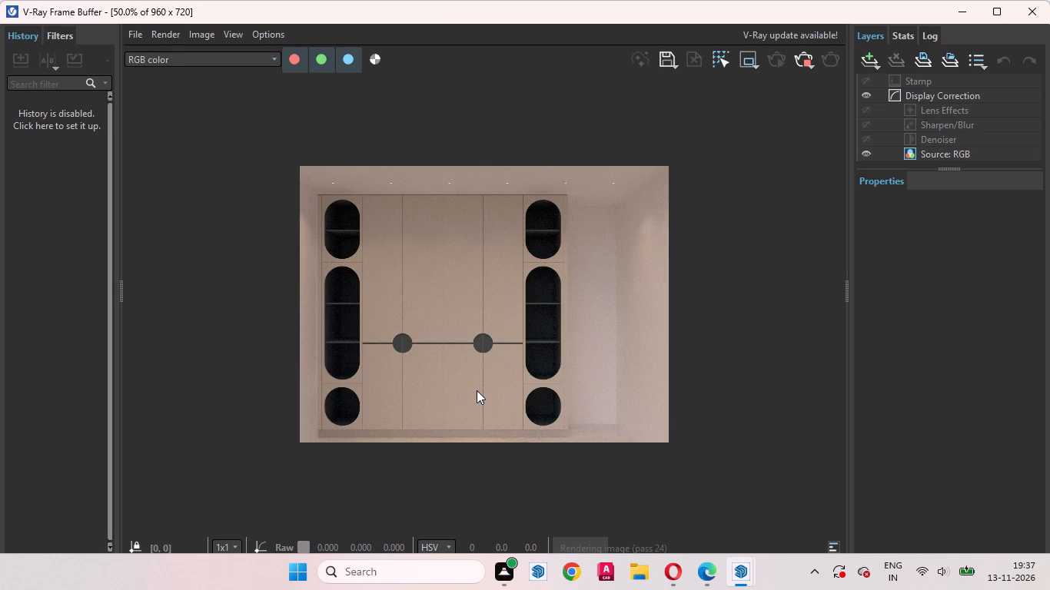
scroll(520, 403, up, 1)
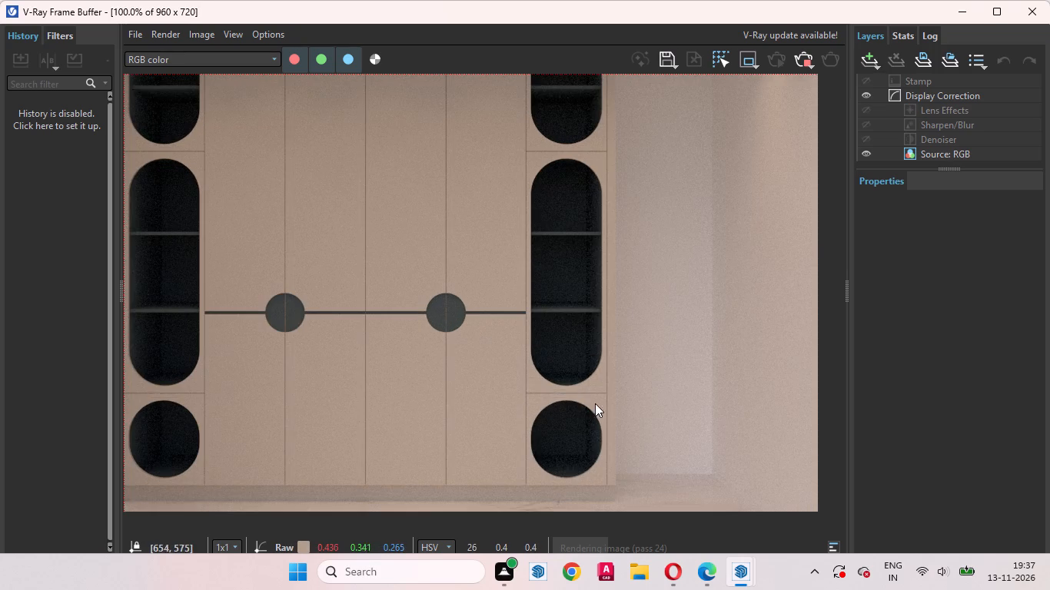
scroll(600, 406, down, 1)
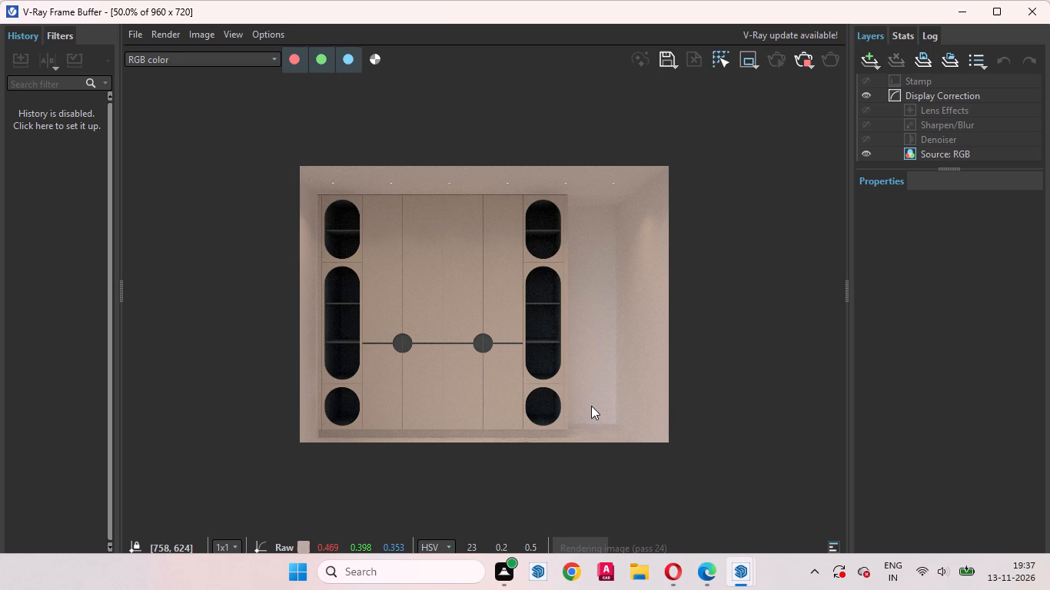
scroll(523, 370, up, 1)
scroll(563, 375, down, 1)
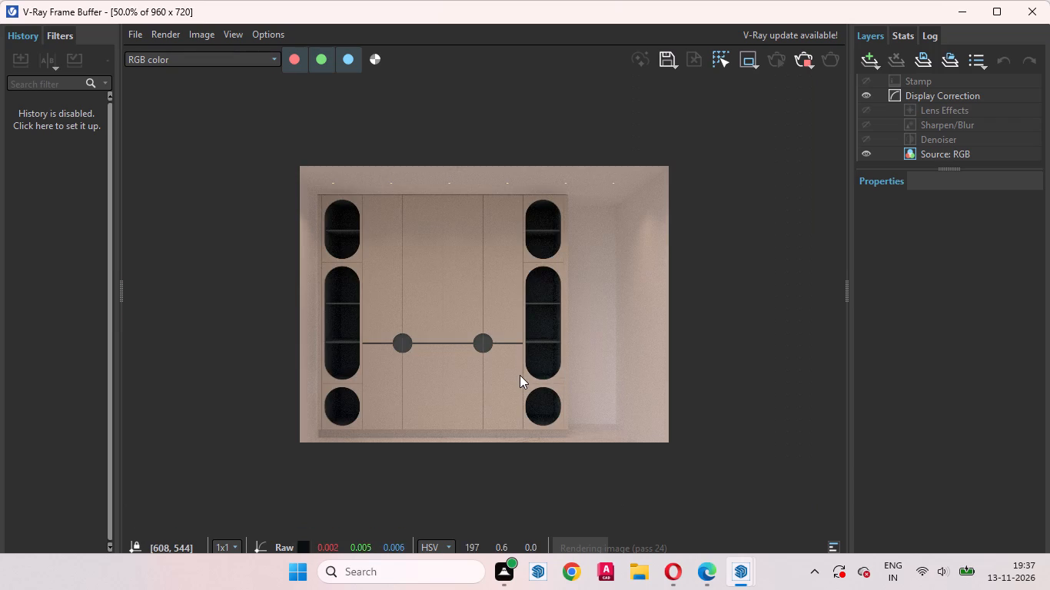
middle_drag(520, 383, 574, 343)
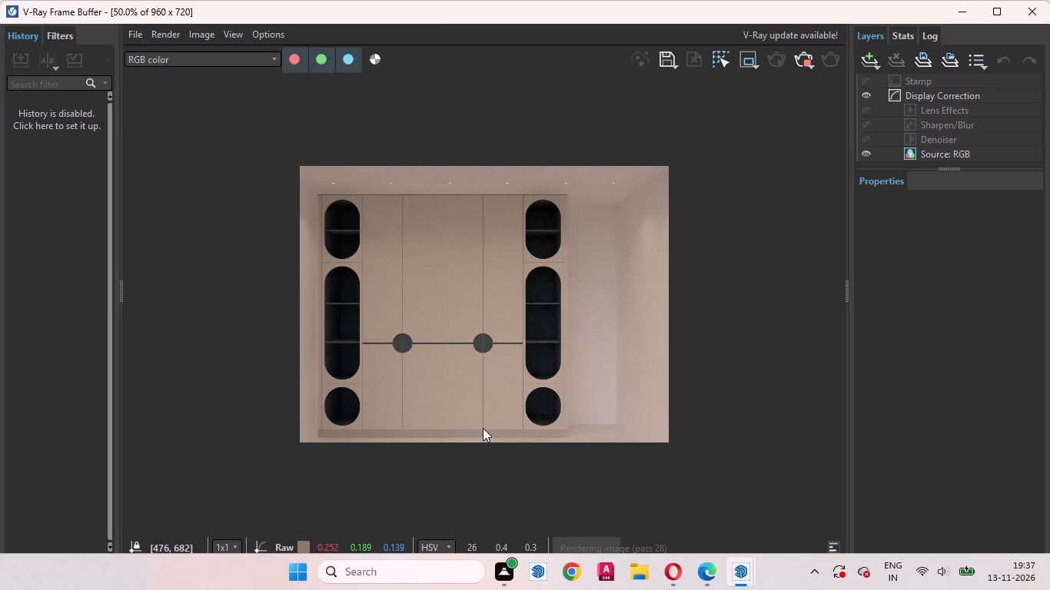
Examine the ceiling spotlights, upper door panels and shelved niches in the progressing render, both as a whole and at full size.
scroll(411, 408, up, 1)
middle_drag(384, 373, 670, 500)
scroll(590, 337, down, 1)
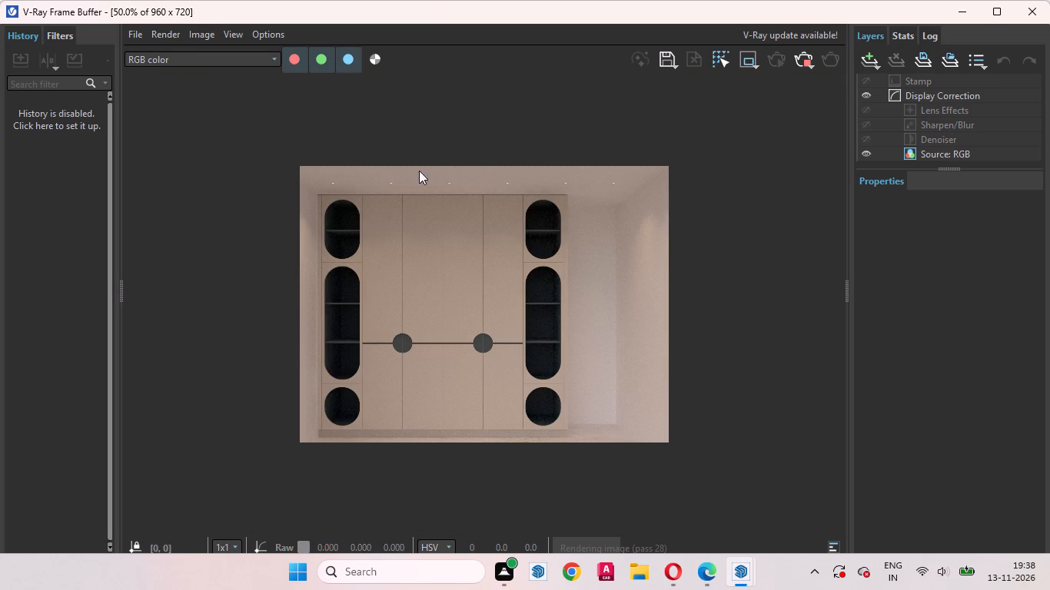
scroll(413, 177, up, 1)
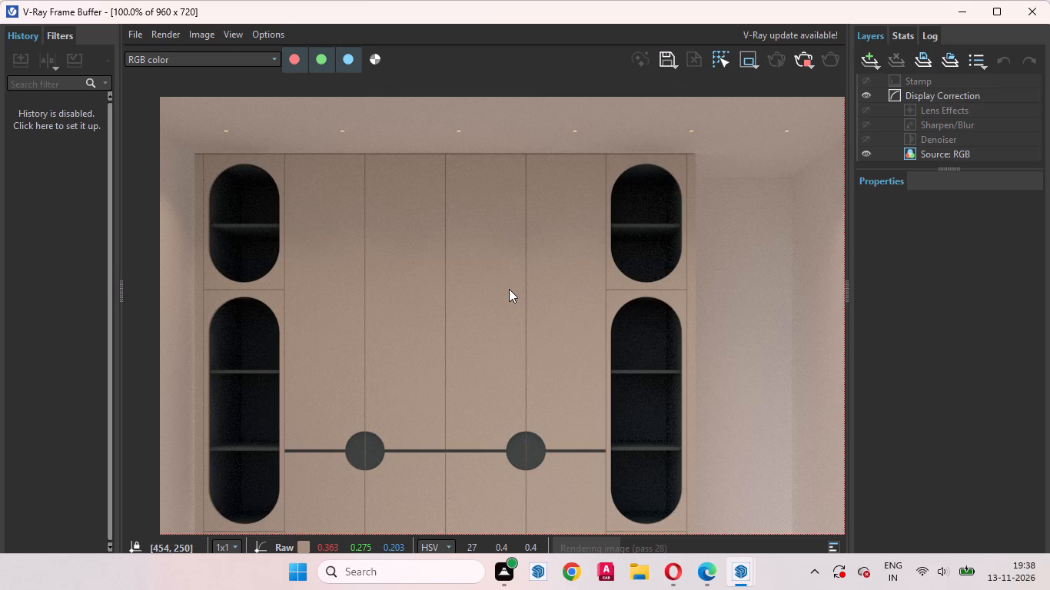
scroll(533, 292, down, 1)
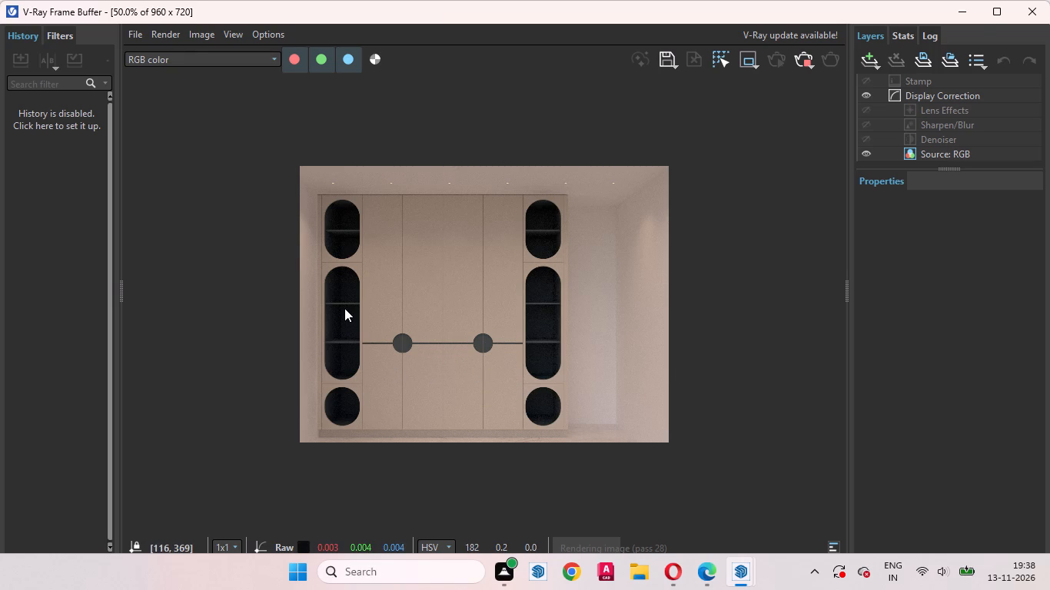
scroll(344, 308, up, 1)
middle_drag(361, 343, 476, 330)
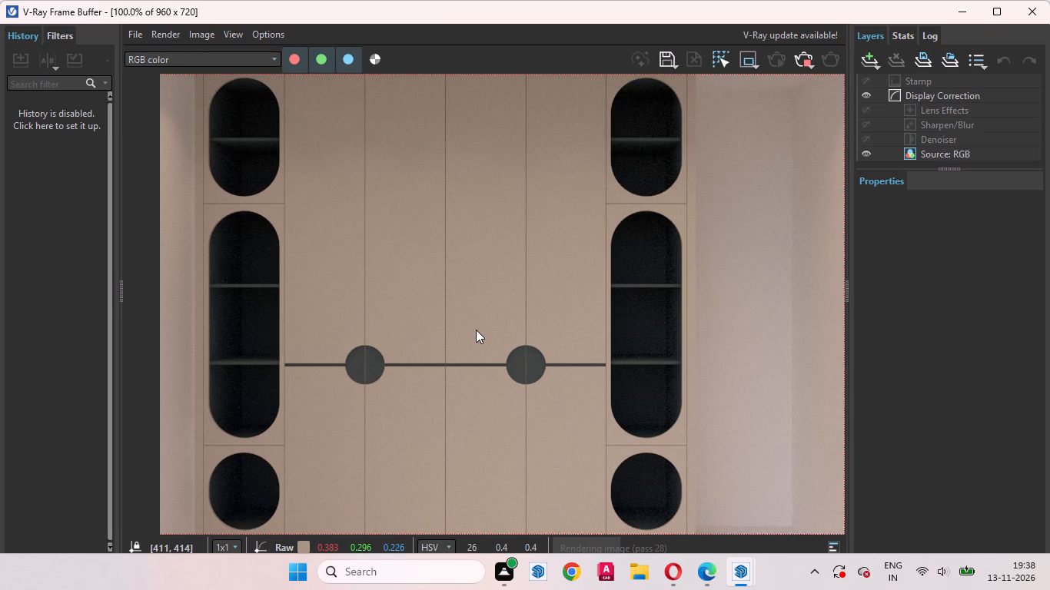
scroll(448, 321, down, 1)
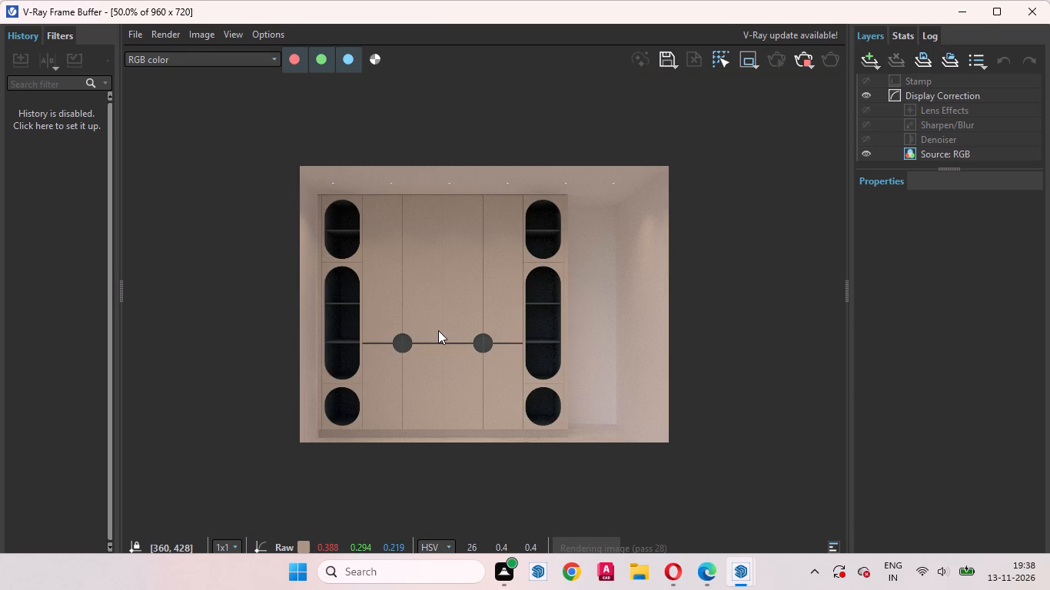
scroll(438, 330, up, 1)
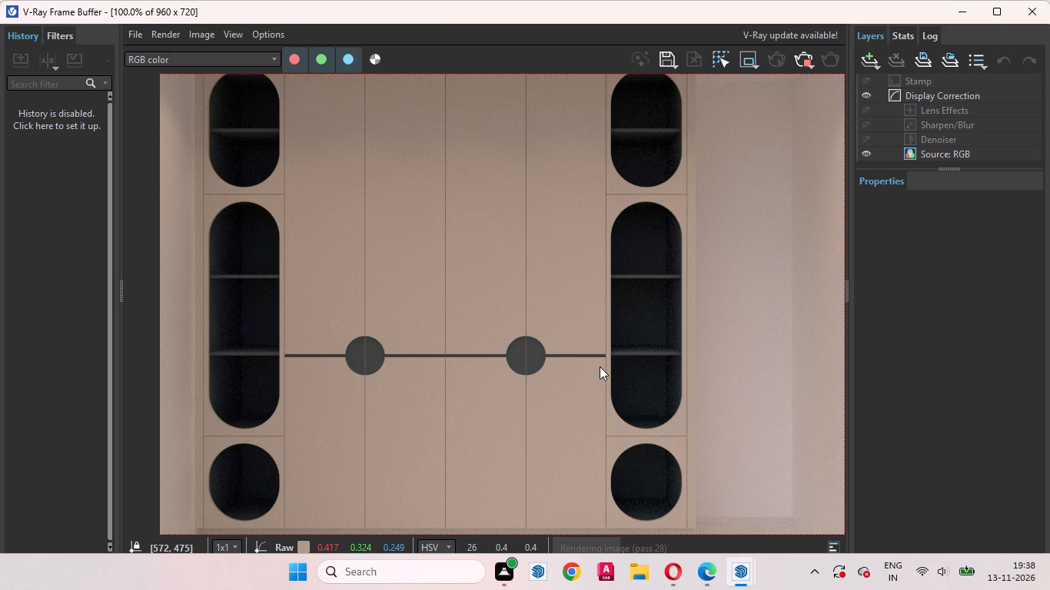
scroll(600, 366, down, 1)
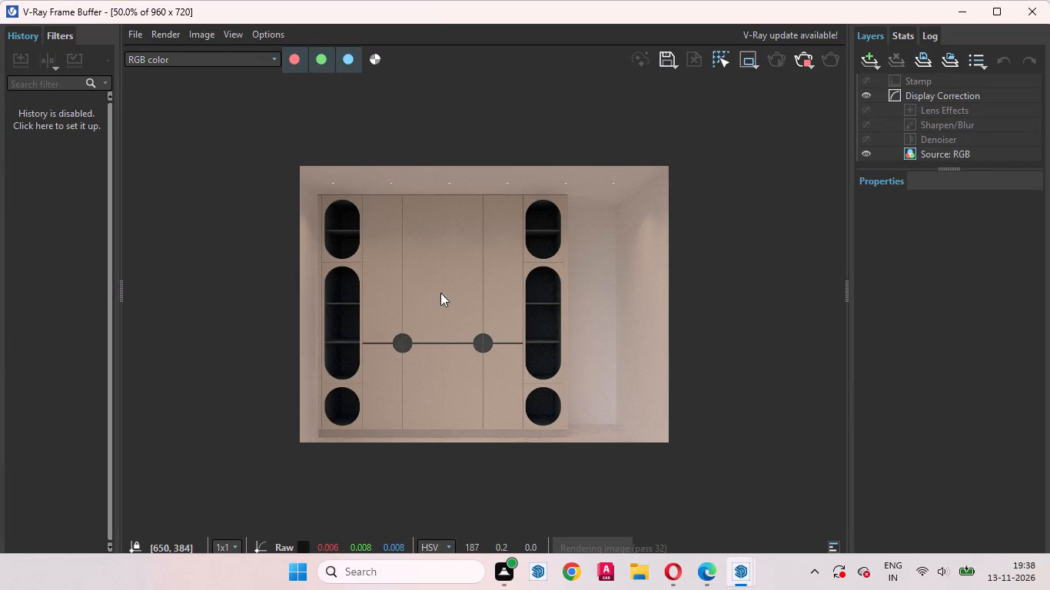
Check the round handles and horizontal dark strip close up, plus the ceiling line and side wall, for grain in the render.
scroll(406, 325, up, 1)
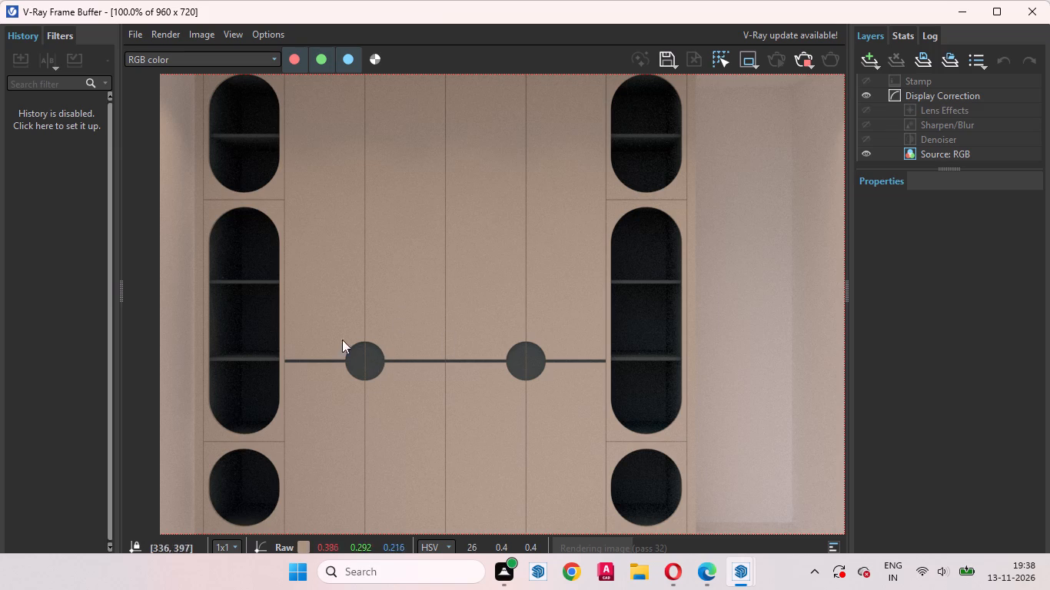
scroll(368, 370, up, 1)
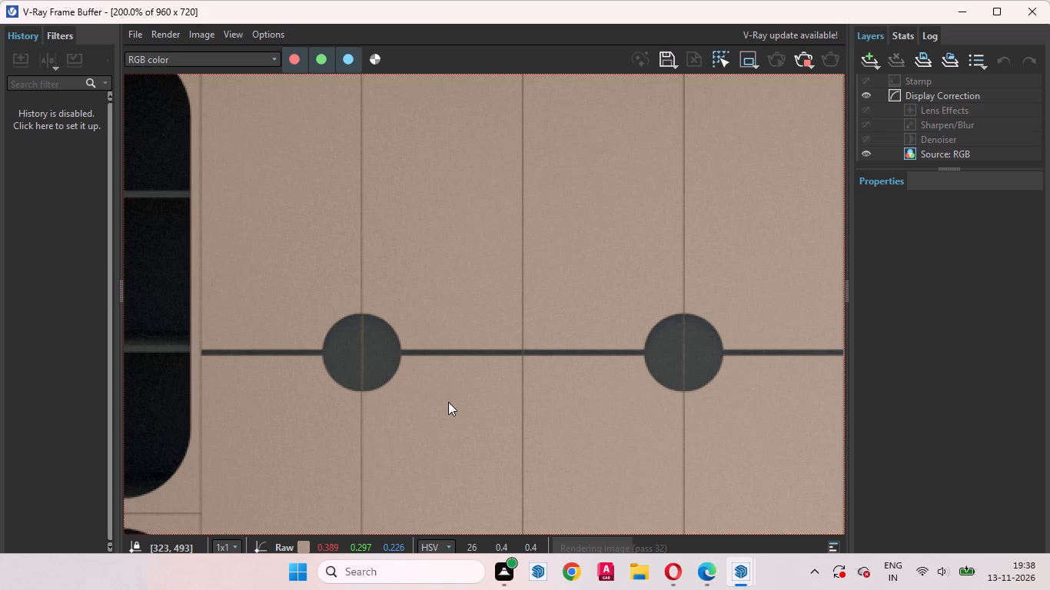
scroll(516, 373, down, 1)
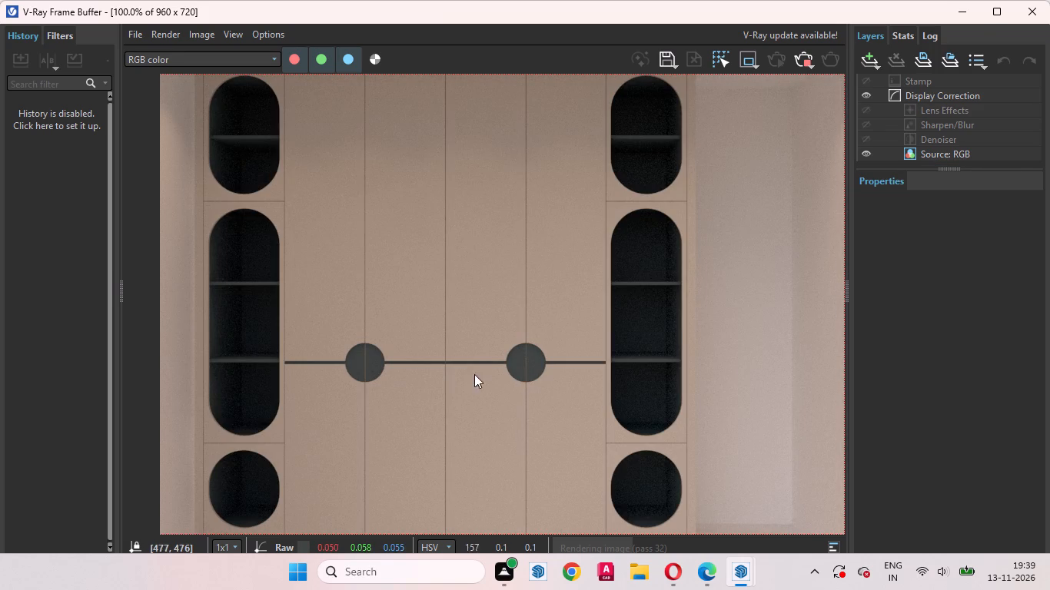
scroll(367, 352, down, 1)
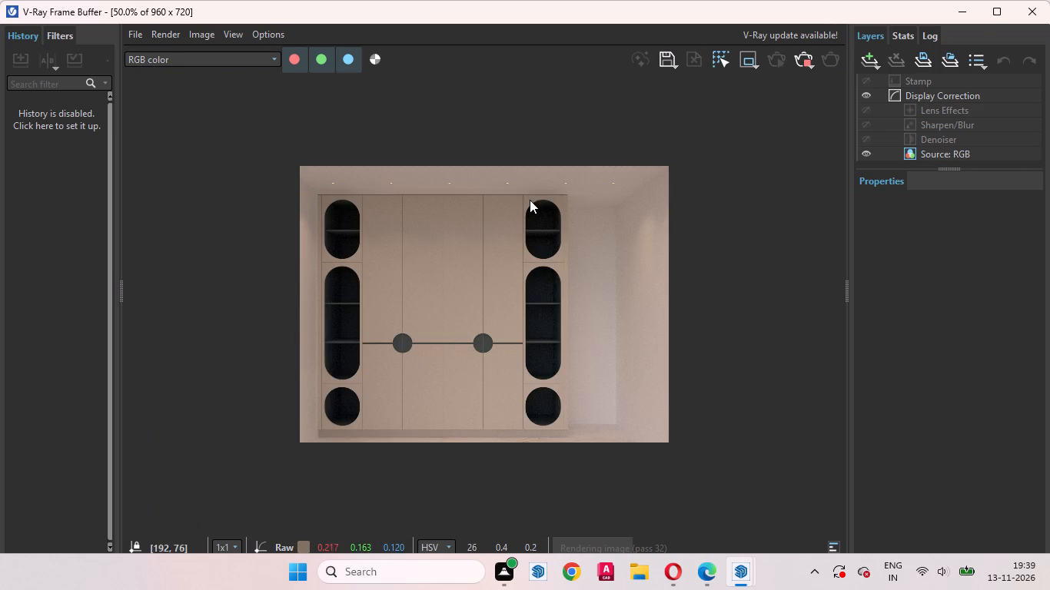
scroll(445, 186, up, 1)
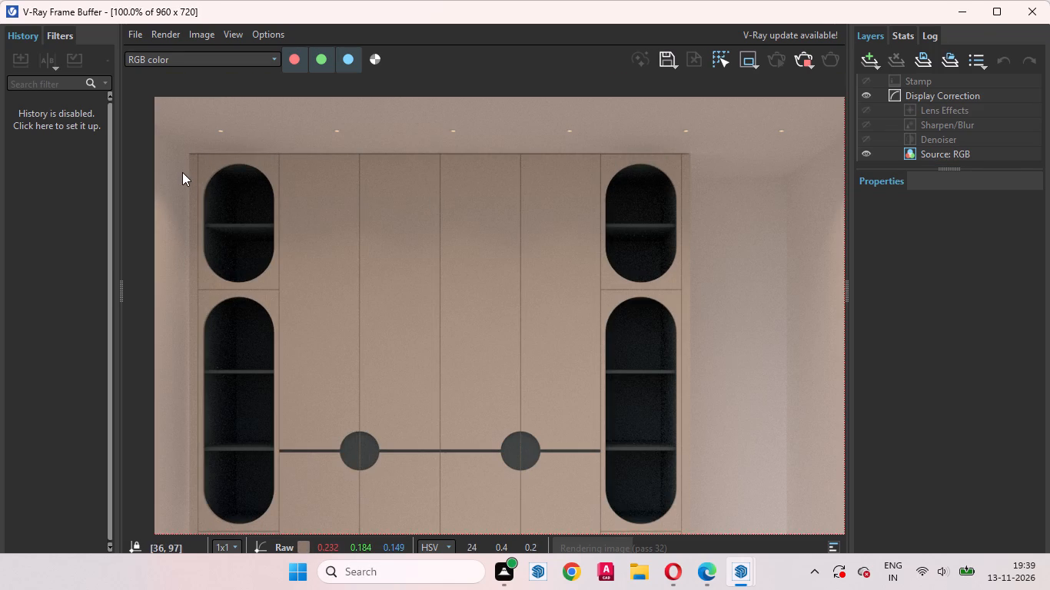
middle_drag(182, 172, 605, 185)
scroll(545, 233, down, 1)
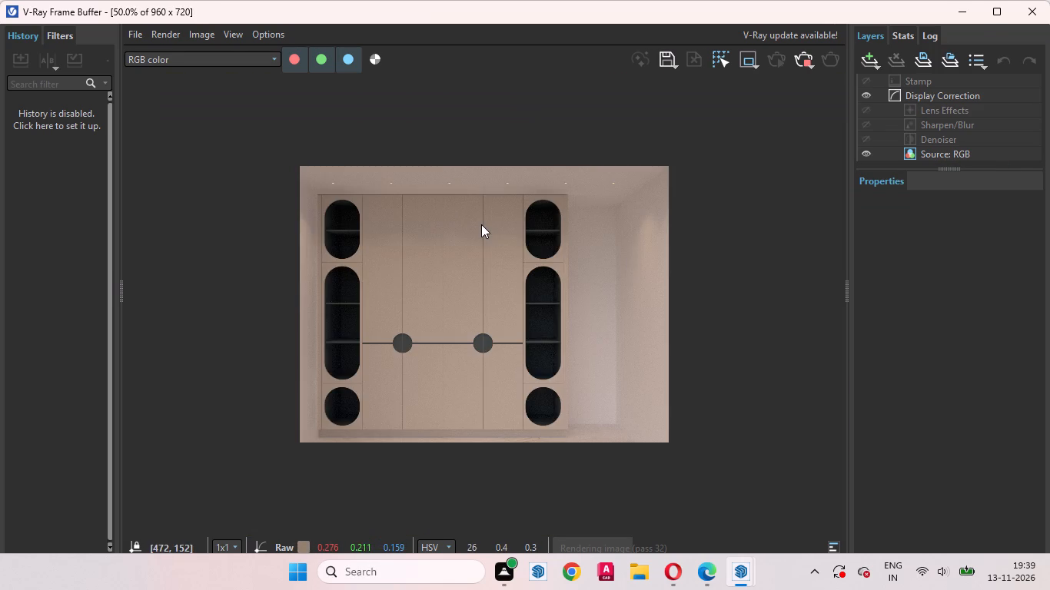
scroll(481, 224, up, 1)
scroll(570, 221, down, 1)
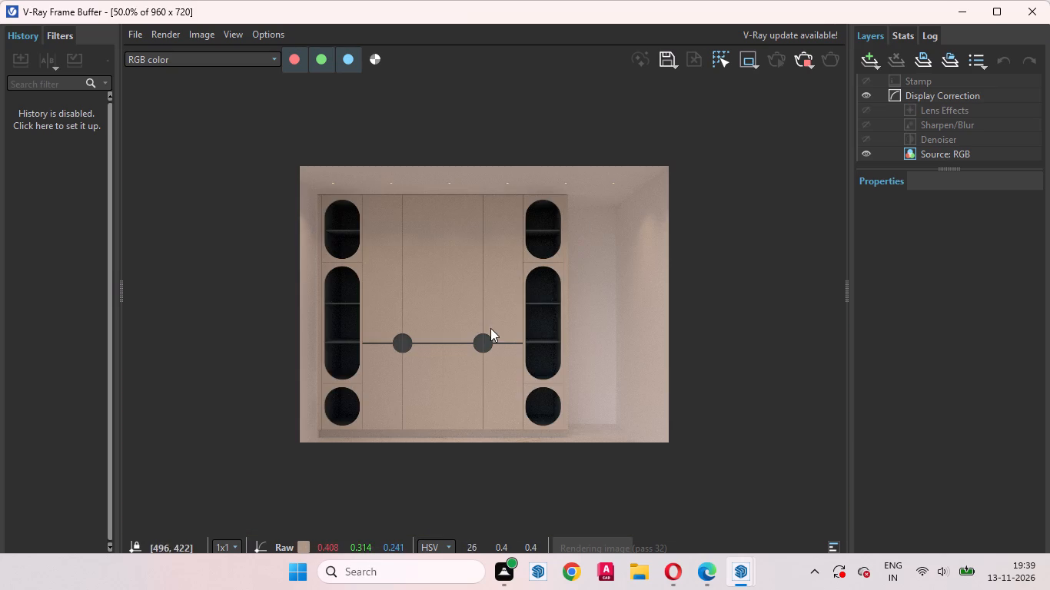
Review the further refined render as a whole and around the arched niches, lower round niches, plinth and wall recess.
middle_drag(490, 328, 452, 244)
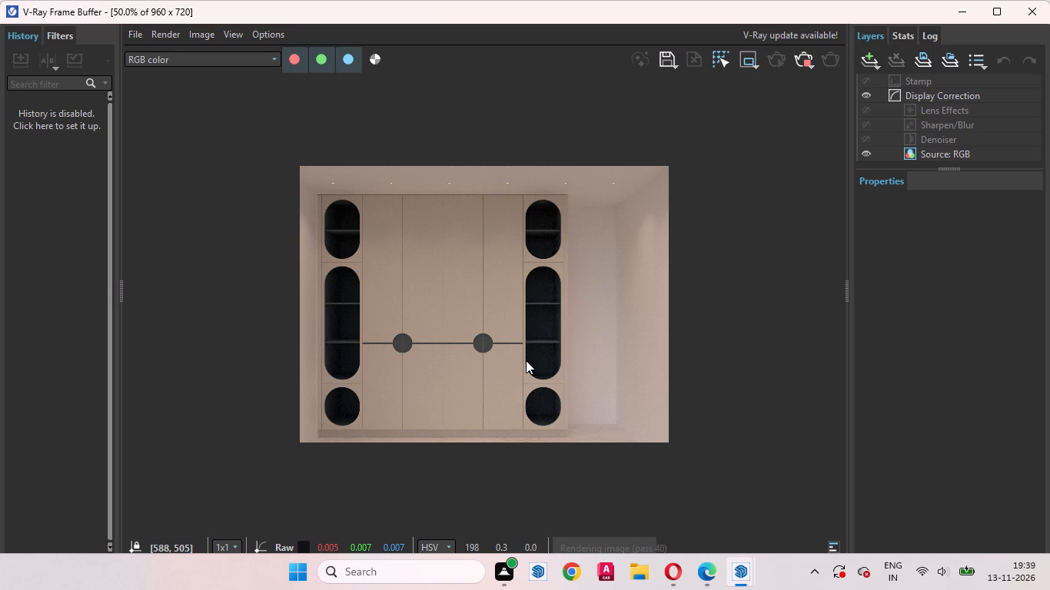
scroll(571, 373, up, 1)
scroll(593, 356, down, 1)
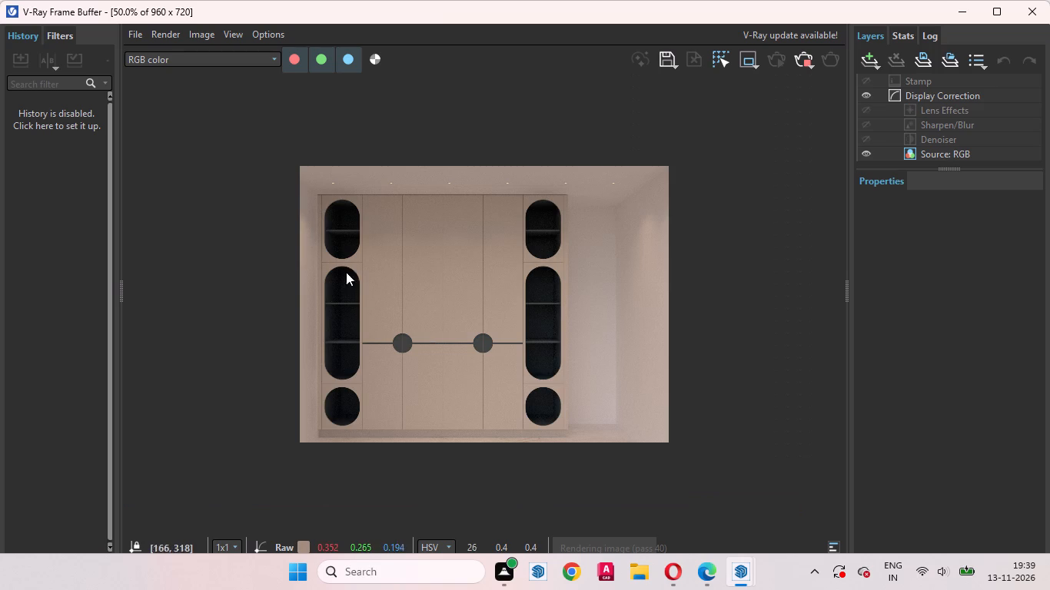
scroll(317, 230, up, 1)
scroll(394, 217, down, 1)
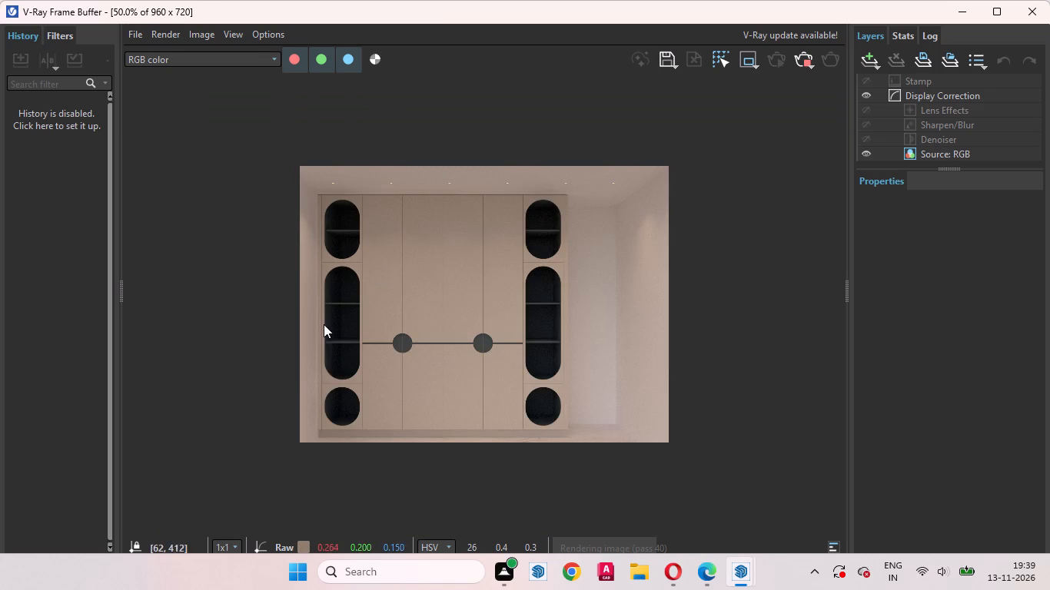
middle_drag(320, 321, 317, 296)
scroll(547, 413, up, 1)
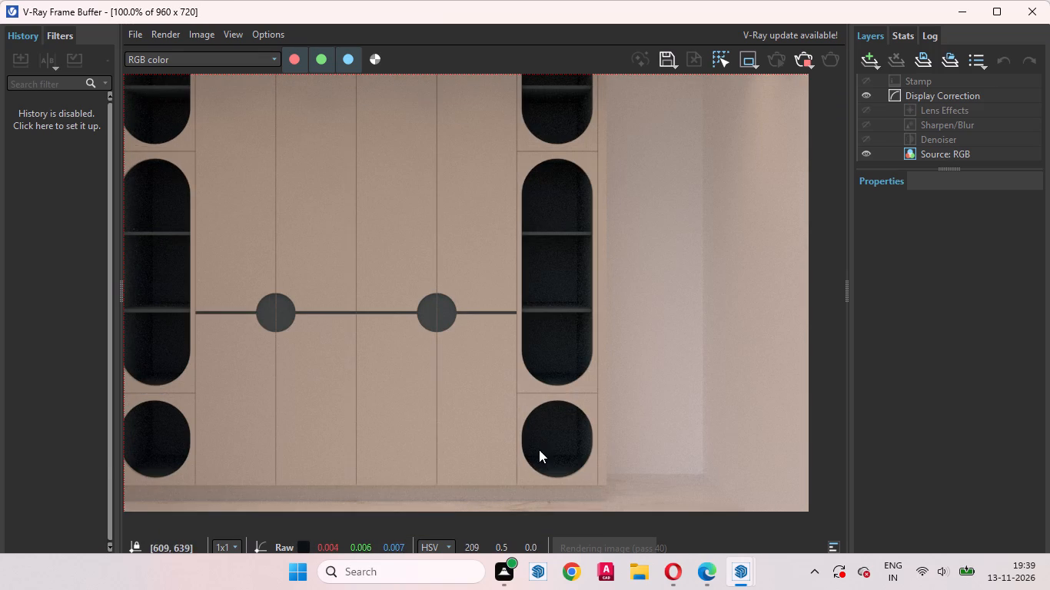
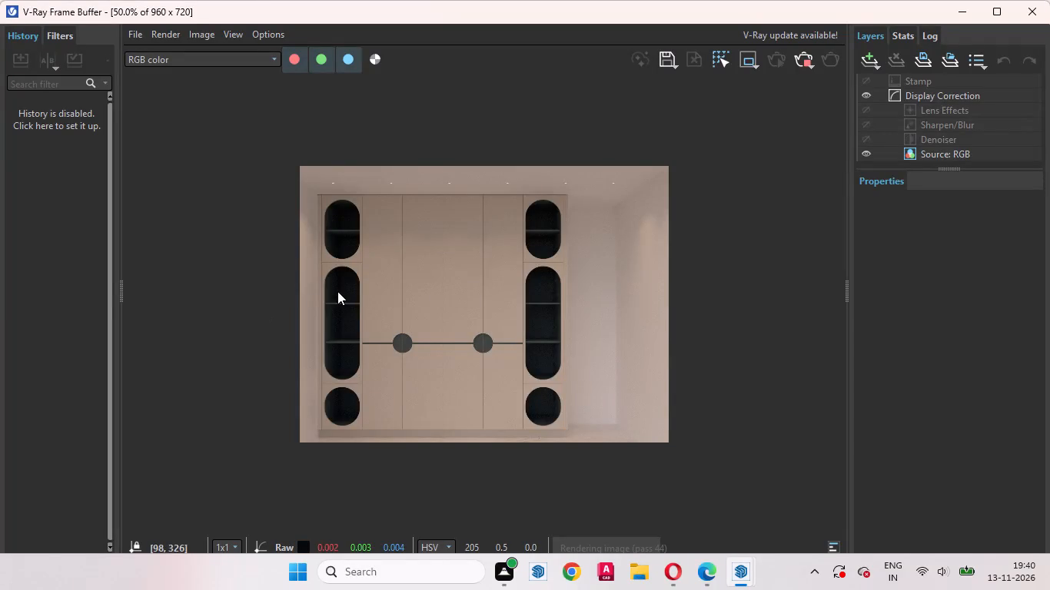
Examine the progressing render as a whole, the ceiling spotlights and the upper arched niche close up, and the cleanness of the door panels.
scroll(337, 291, up, 1)
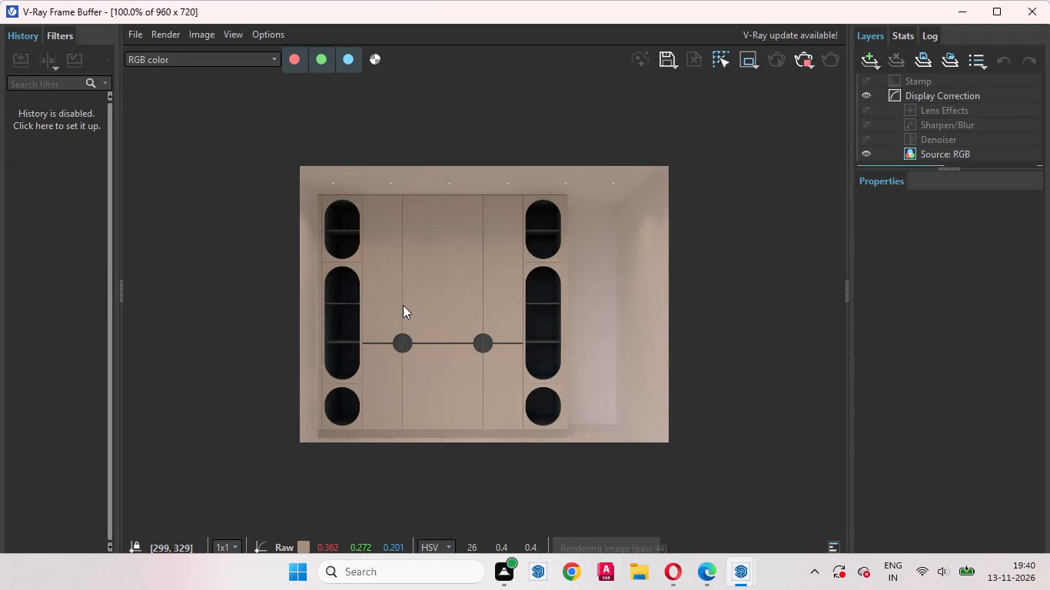
scroll(676, 307, down, 1)
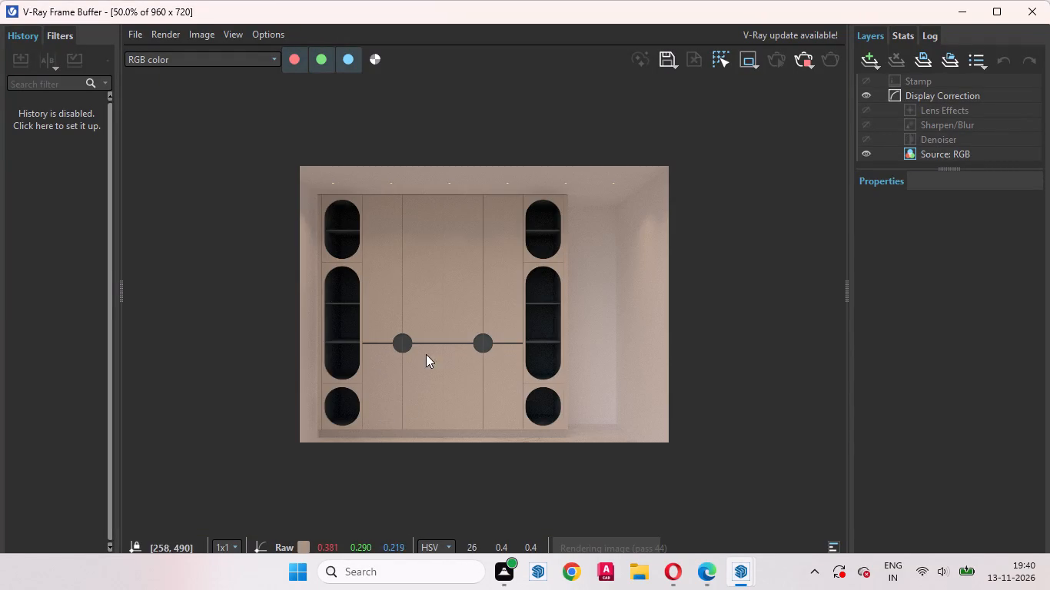
scroll(210, 378, up, 1)
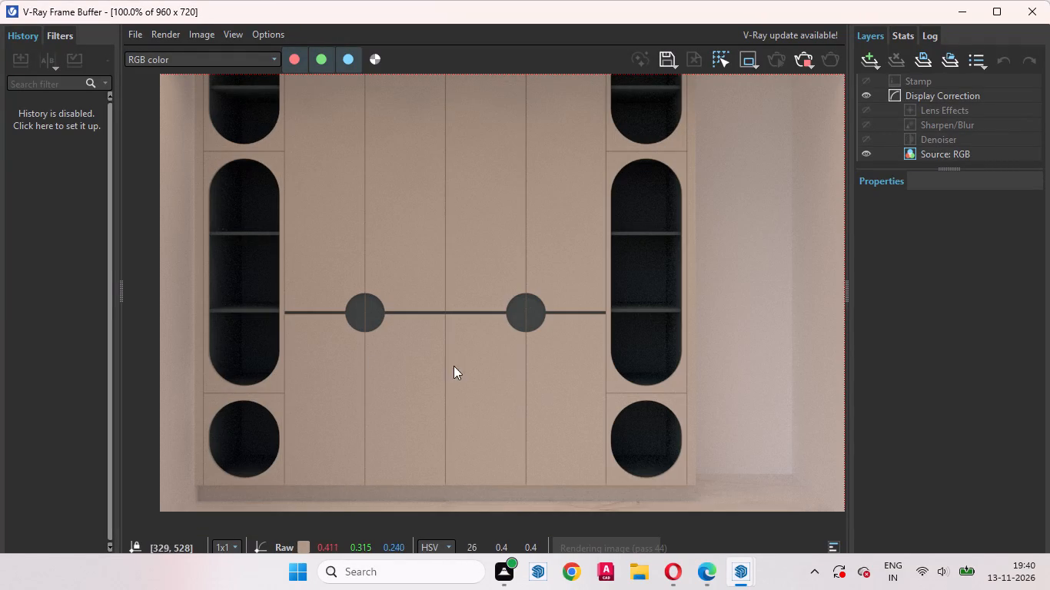
middle_drag(335, 350, 341, 450)
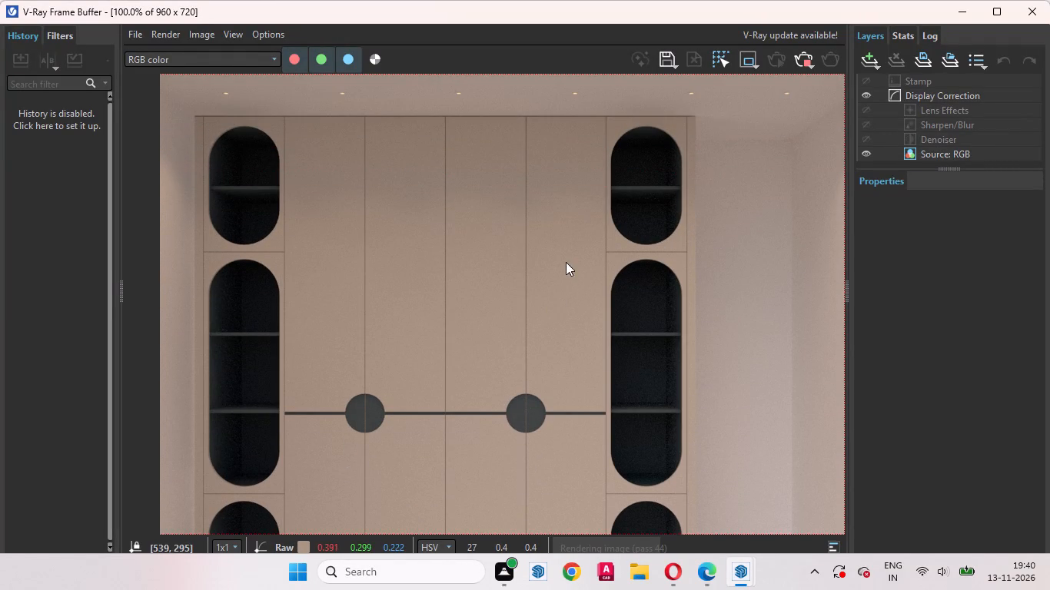
middle_drag(539, 248, 545, 280)
scroll(221, 130, up, 1)
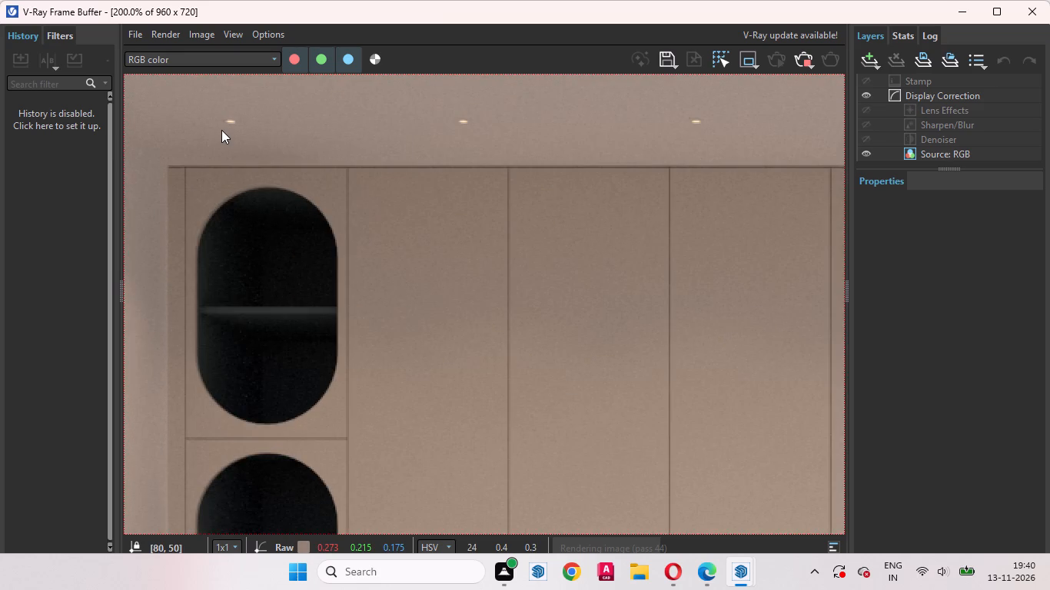
scroll(221, 130, up, 1)
scroll(263, 221, down, 1)
scroll(360, 203, down, 1)
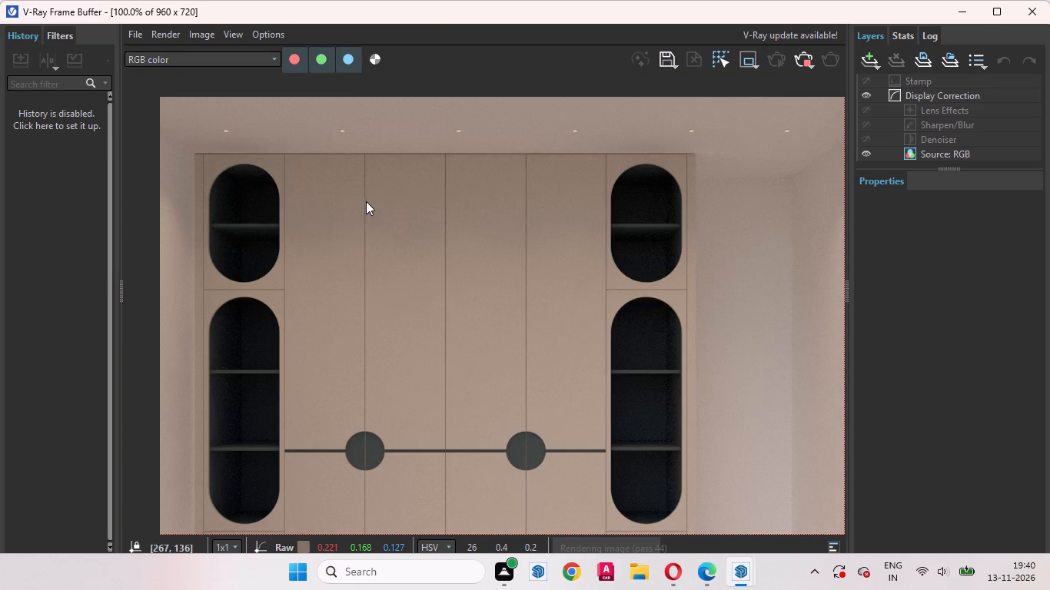
scroll(292, 278, down, 1)
scroll(450, 426, up, 1)
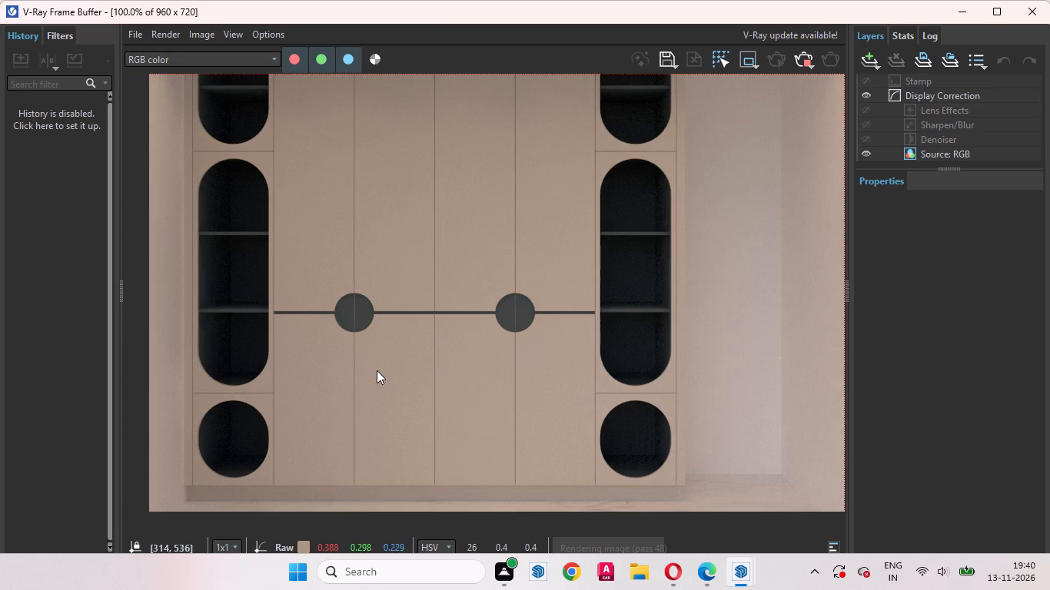
Check the lower door panels, wall recess and round handles for remaining grain, alternating between close-up detail and the whole render.
middle_drag(364, 366, 306, 315)
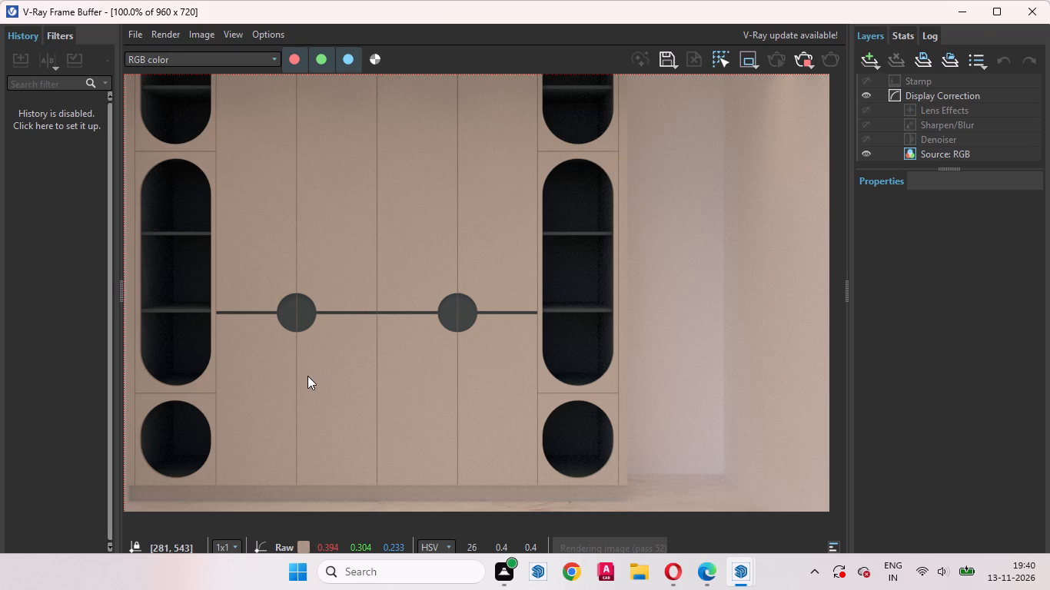
scroll(562, 384, down, 1)
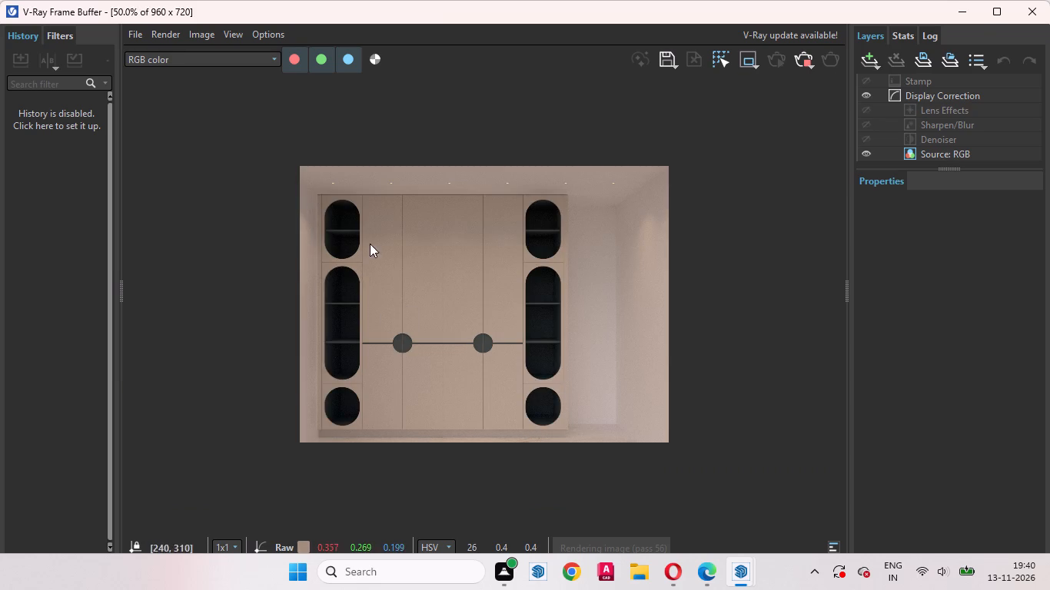
scroll(311, 197, up, 1)
scroll(480, 277, down, 1)
scroll(397, 347, up, 3)
scroll(444, 363, down, 1)
scroll(383, 366, down, 1)
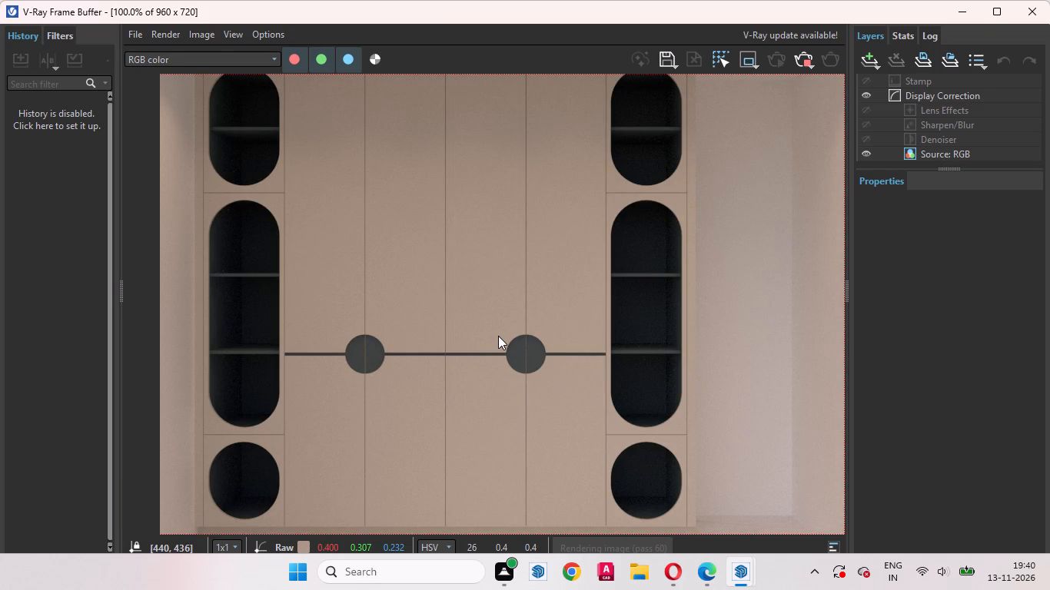
scroll(555, 314, down, 1)
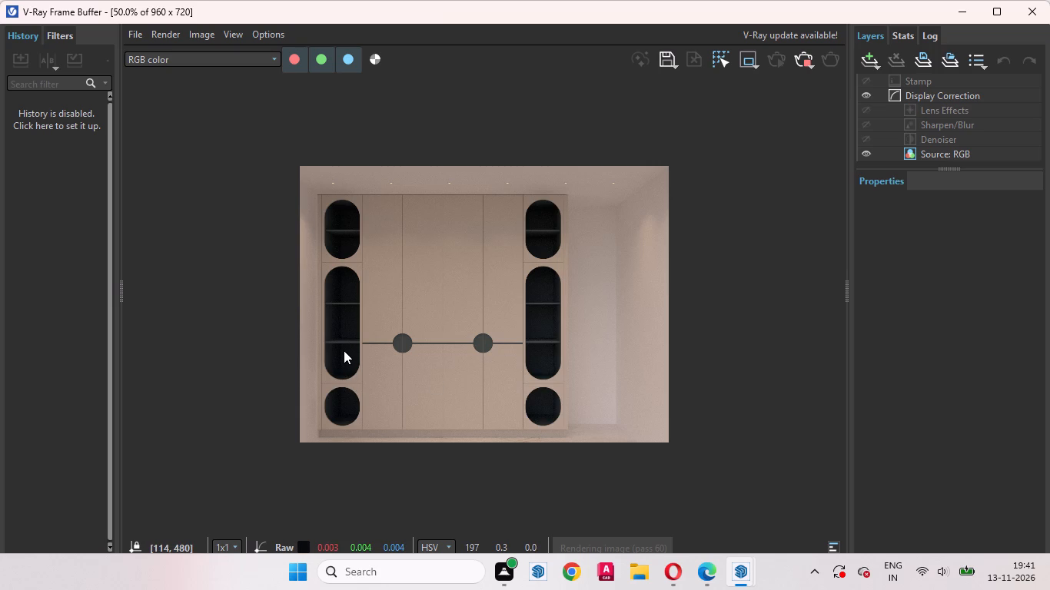
Compare the whole render with full-size detail of the shelved niches, the horizontal dark strip and the lower round niches.
scroll(344, 350, up, 1)
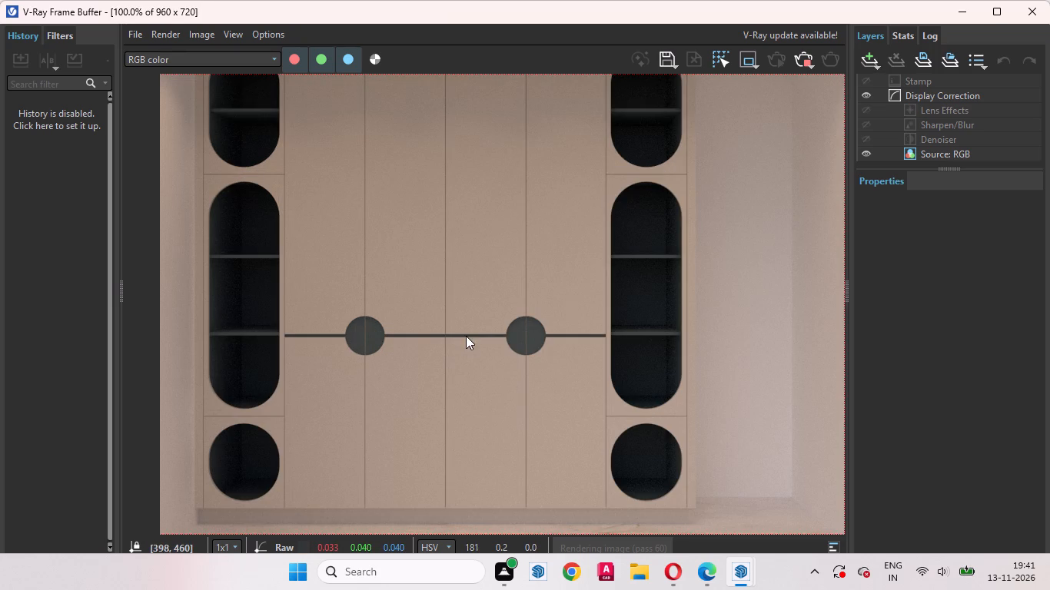
scroll(493, 332, down, 1)
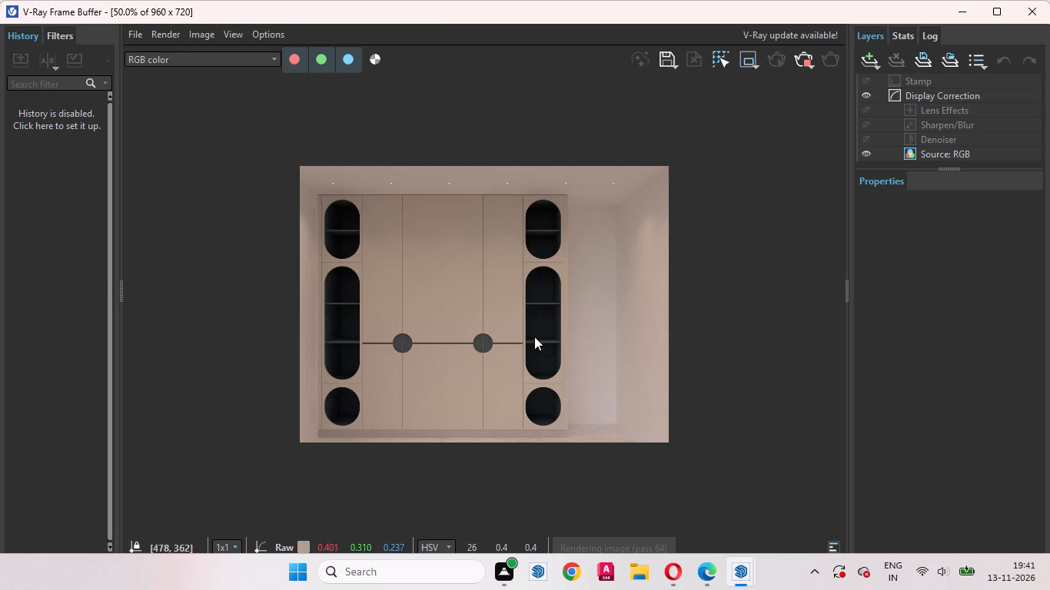
scroll(550, 449, up, 1)
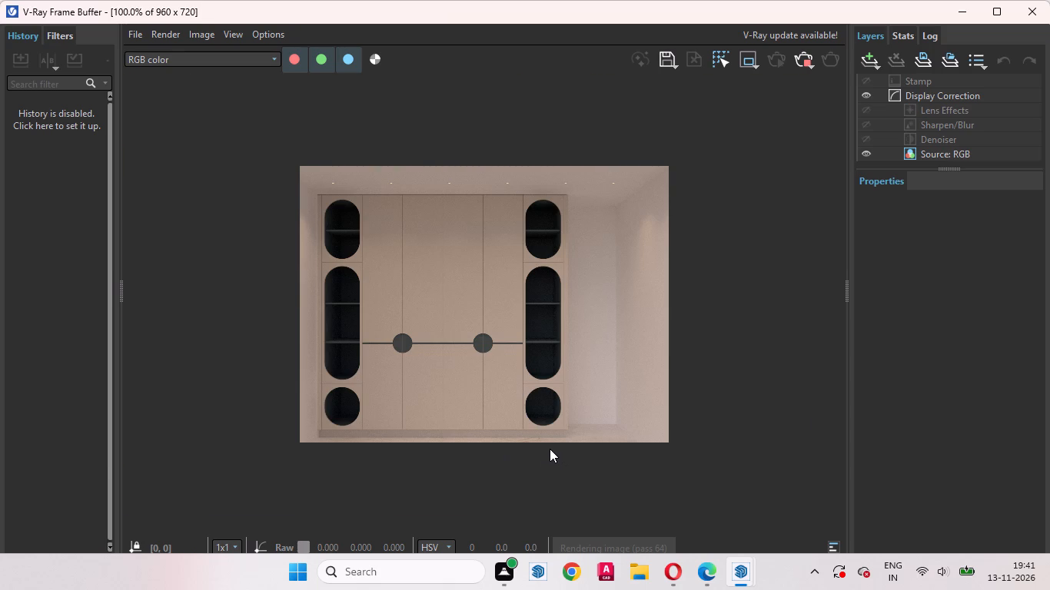
scroll(507, 405, down, 1)
middle_drag(531, 412, 530, 377)
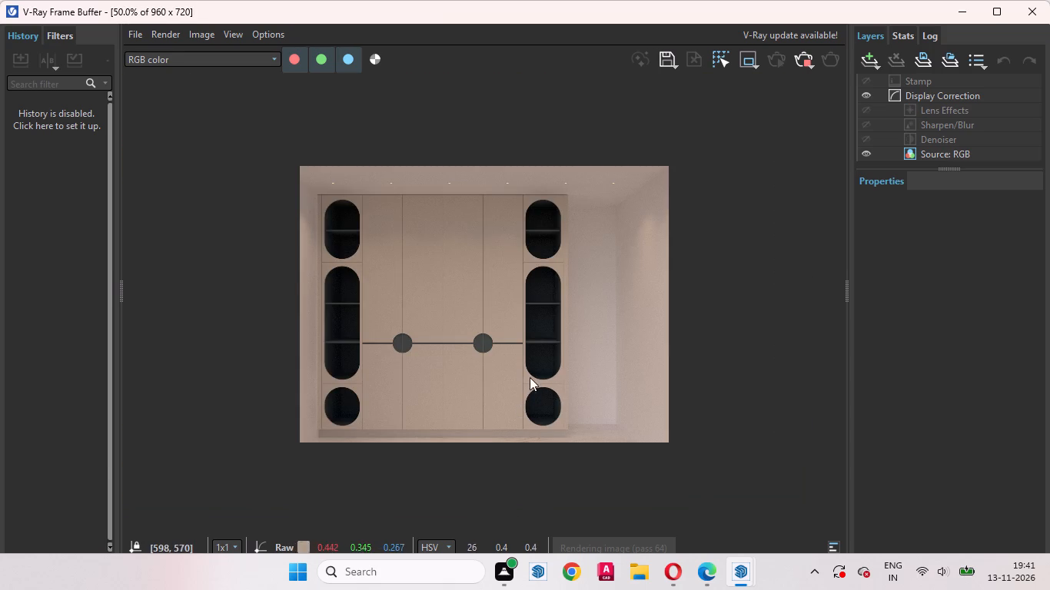
middle_drag(530, 377, 533, 363)
scroll(478, 428, up, 1)
scroll(619, 328, down, 1)
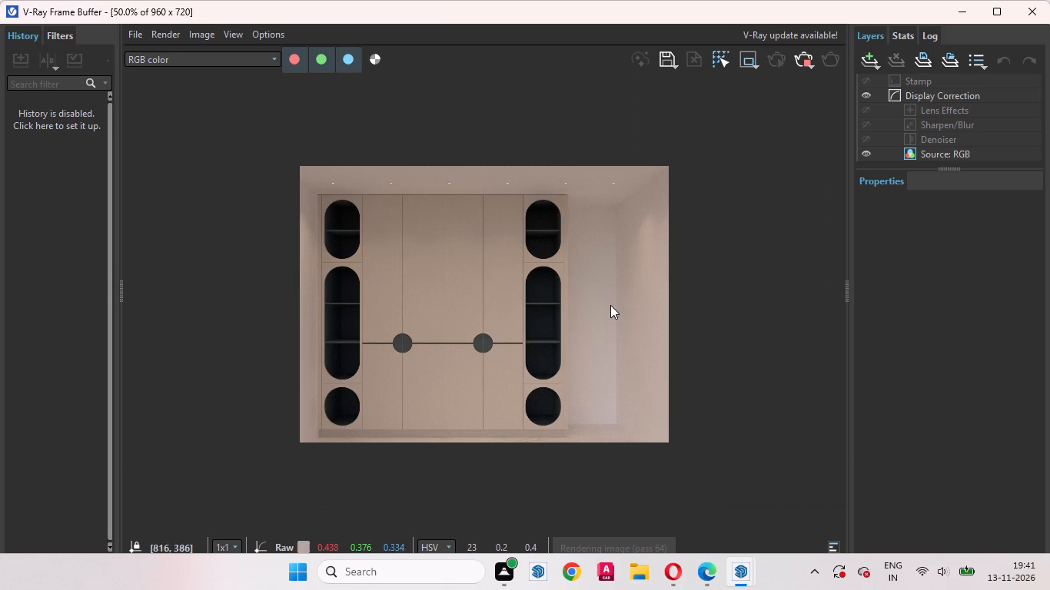
Minimise the frame buffer and the V-Ray Asset Editor, with its light settings pane collapsed, to return to the SketchUp model.
click(971, 1)
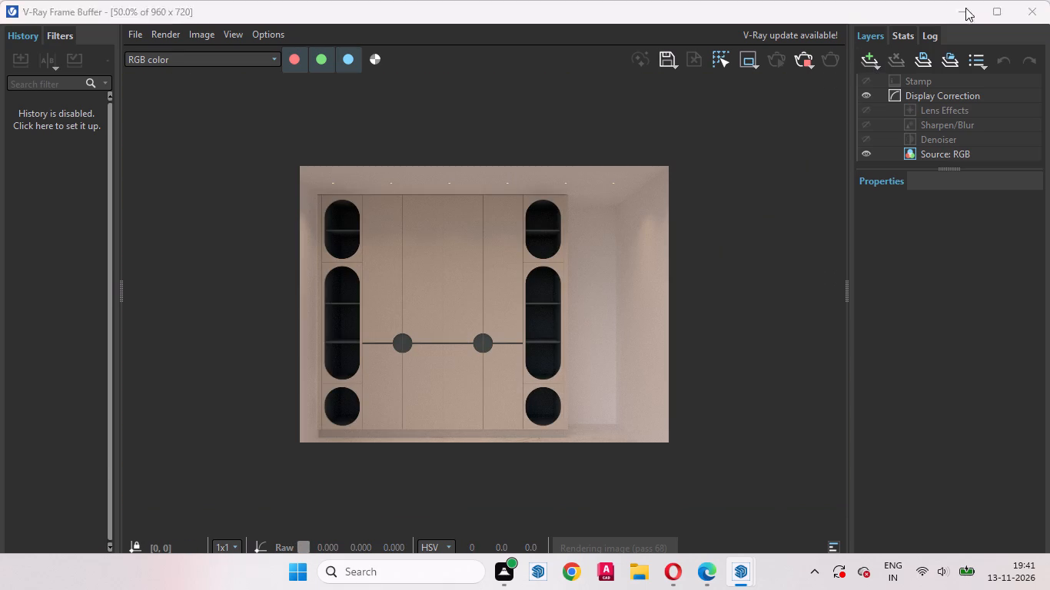
click(8, 93)
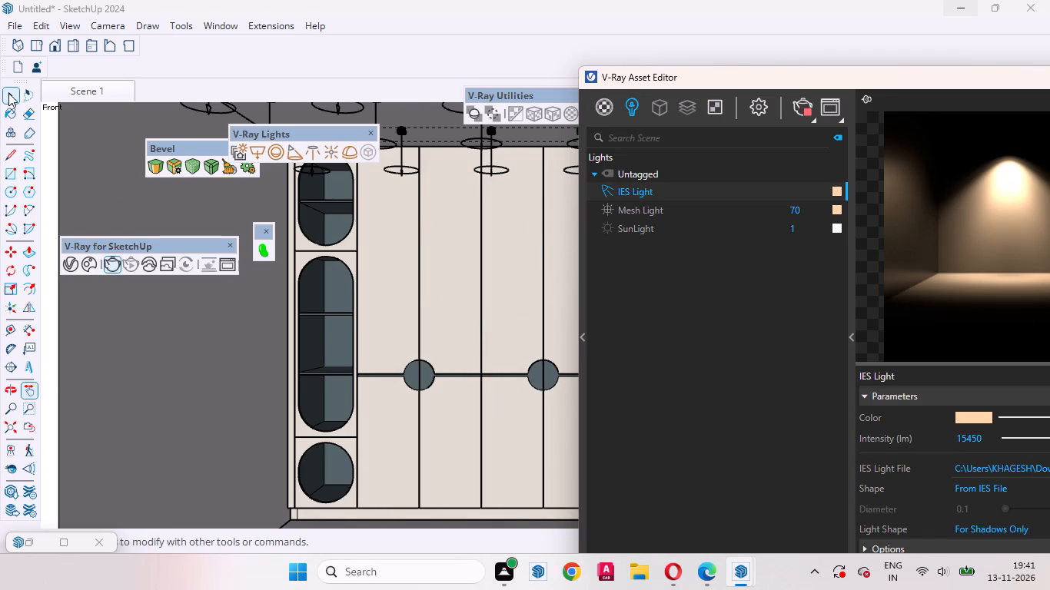
drag(780, 89, 553, 98)
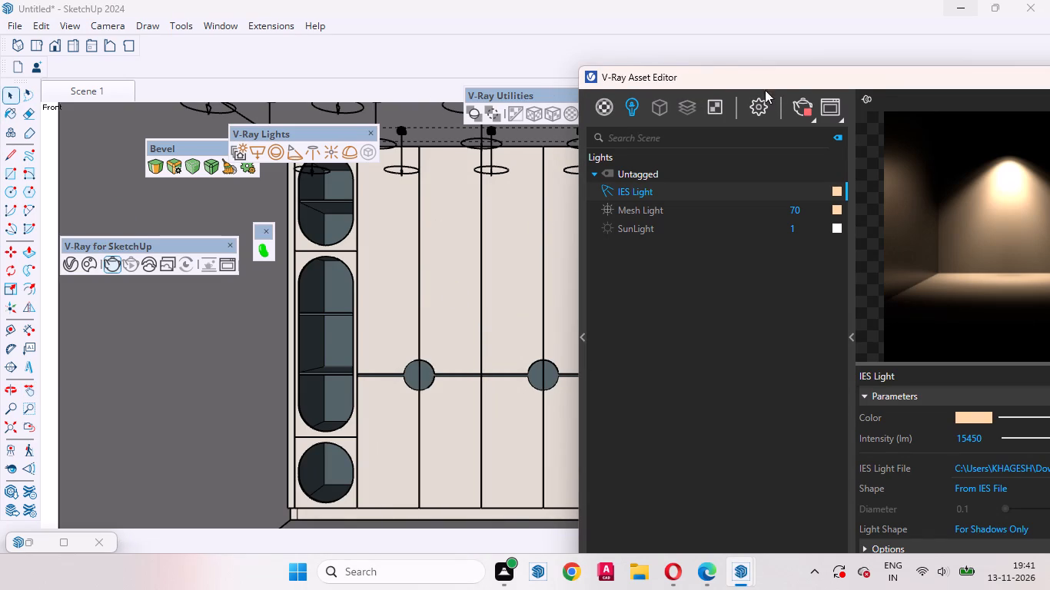
drag(766, 88, 596, 96)
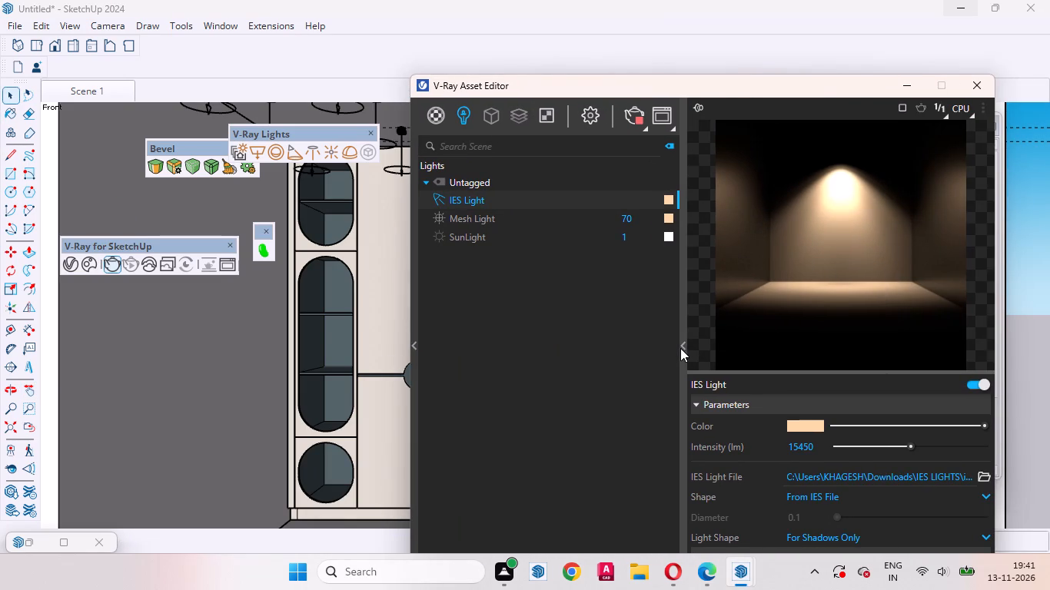
click(680, 348)
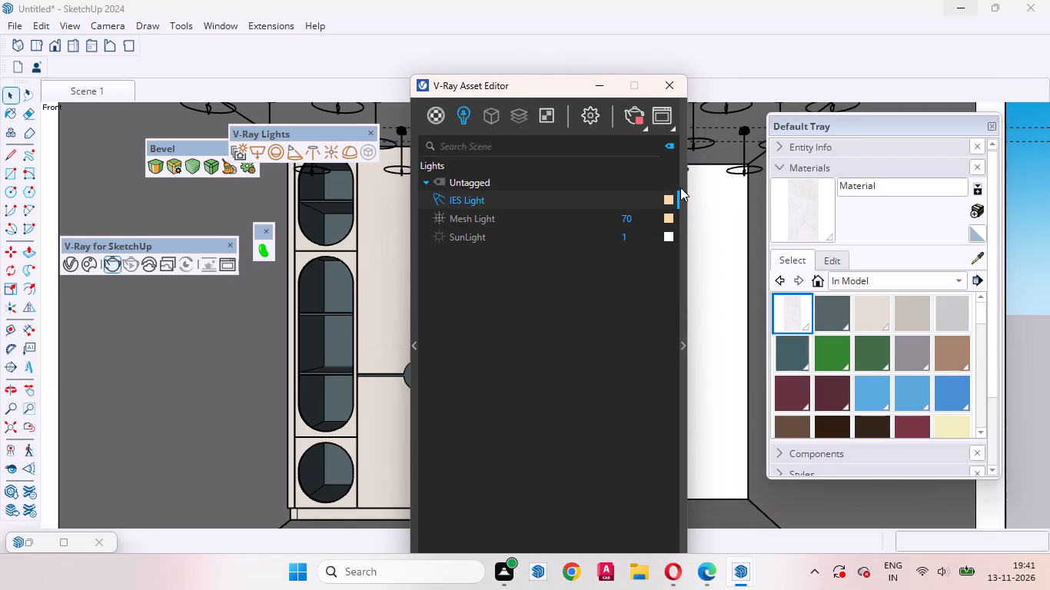
click(600, 90)
View the room box from outside and above, bringing the empty ground beside it into view with nothing selected.
scroll(561, 357, down, 7)
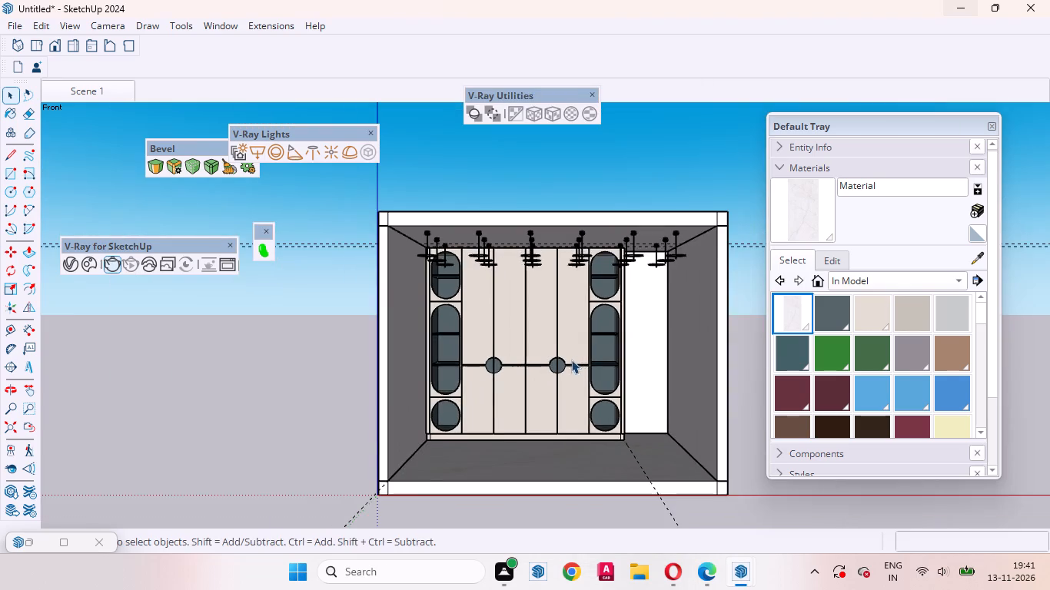
middle_drag(550, 429, 505, 515)
scroll(510, 467, down, 9)
drag(664, 307, 536, 240)
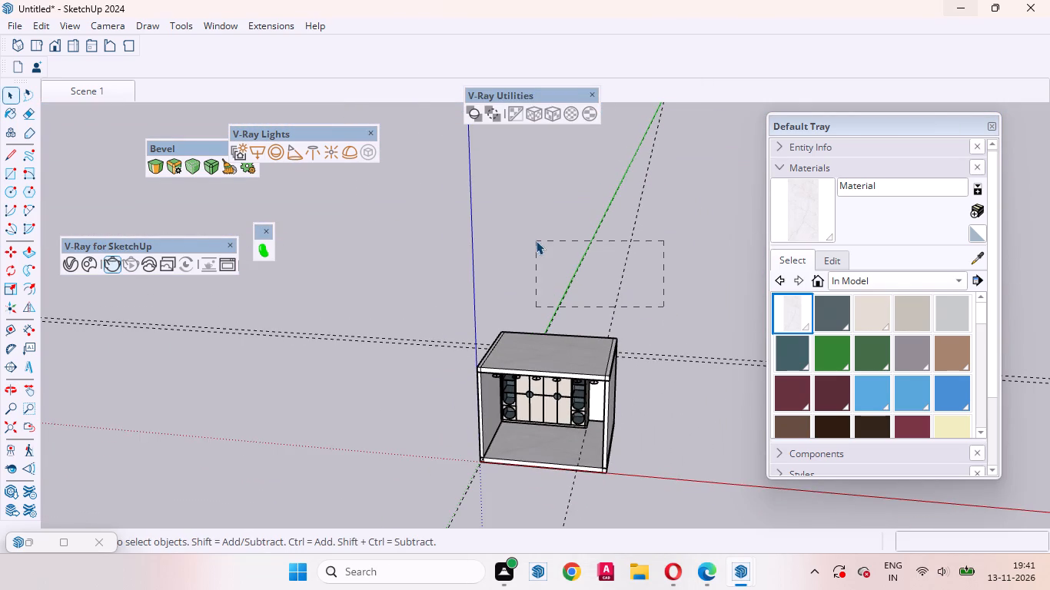
middle_drag(647, 439, 663, 391)
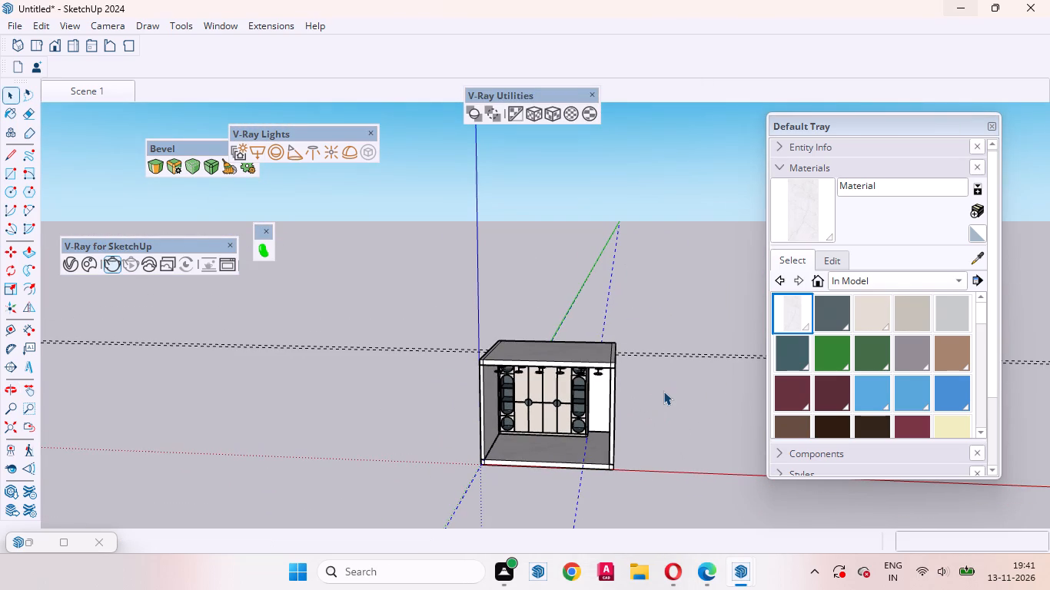
scroll(623, 349, down, 2)
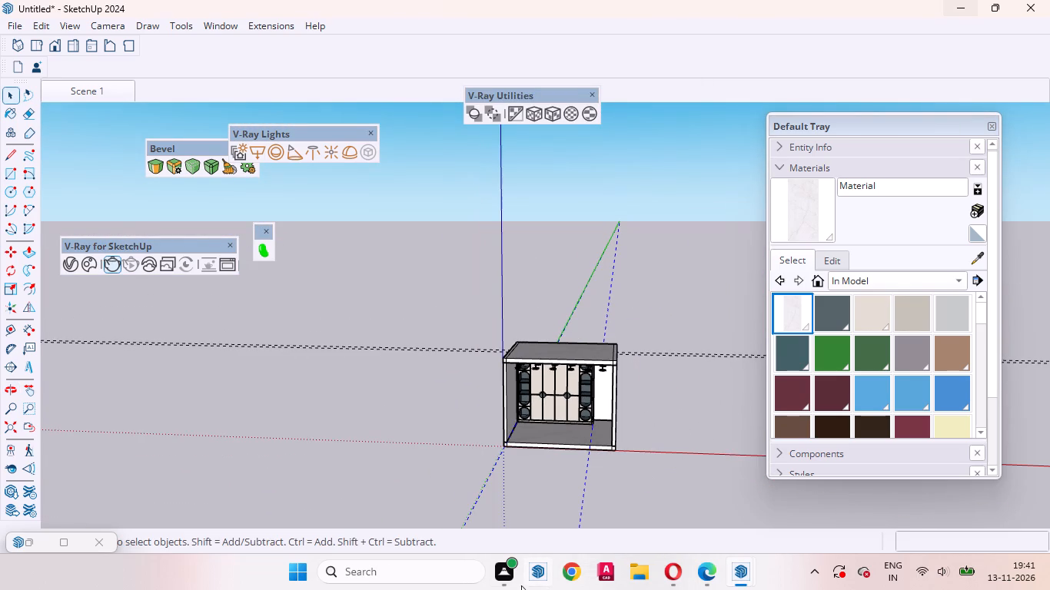
scroll(603, 406, up, 1)
middle_drag(567, 453, 653, 585)
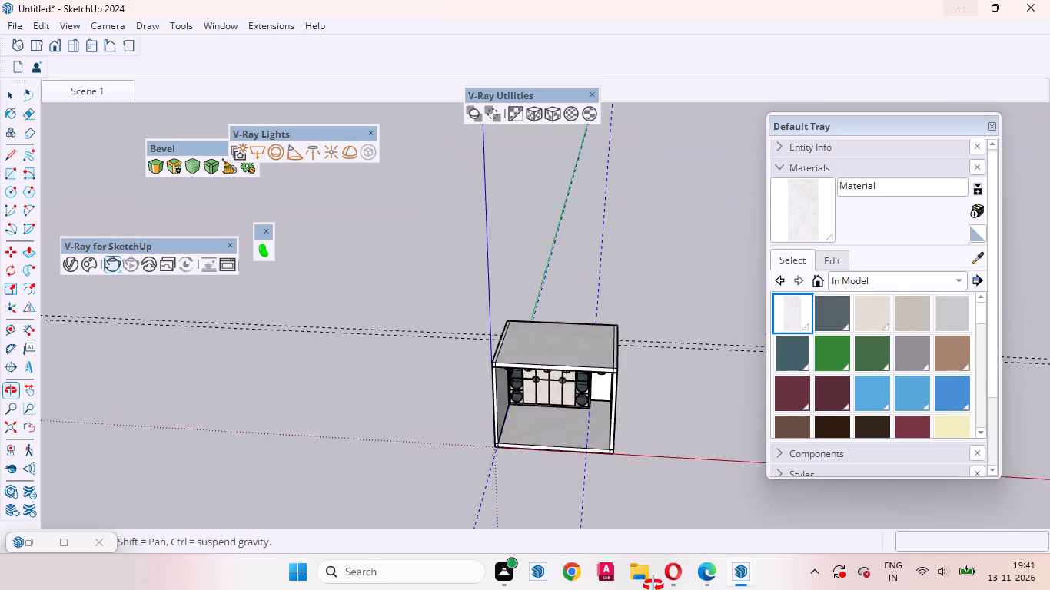
middle_drag(653, 585, 655, 586)
scroll(392, 389, down, 13)
scroll(666, 402, up, 8)
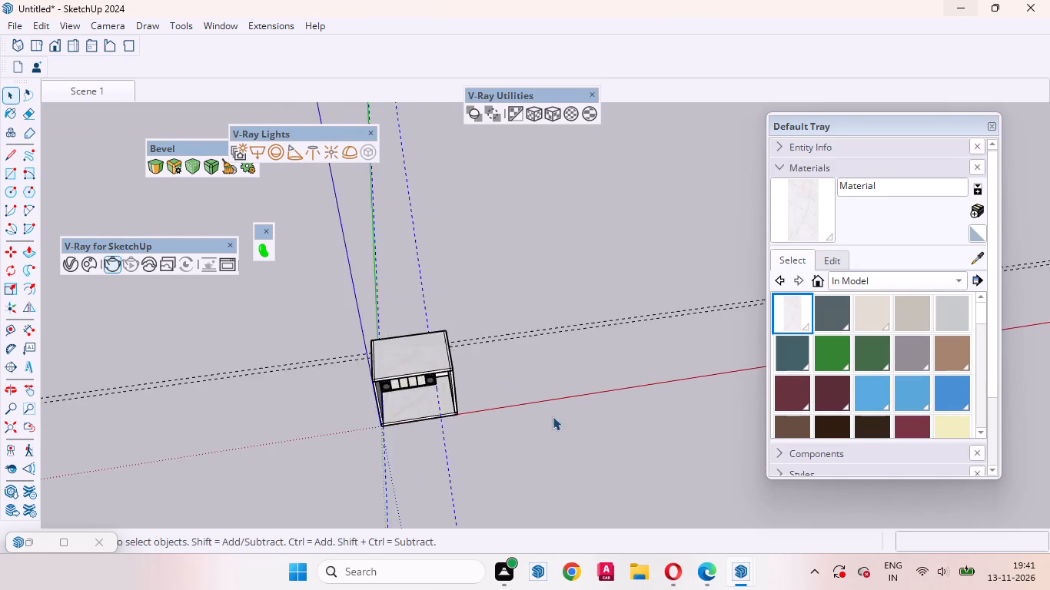
scroll(553, 416, up, 3)
click(485, 410)
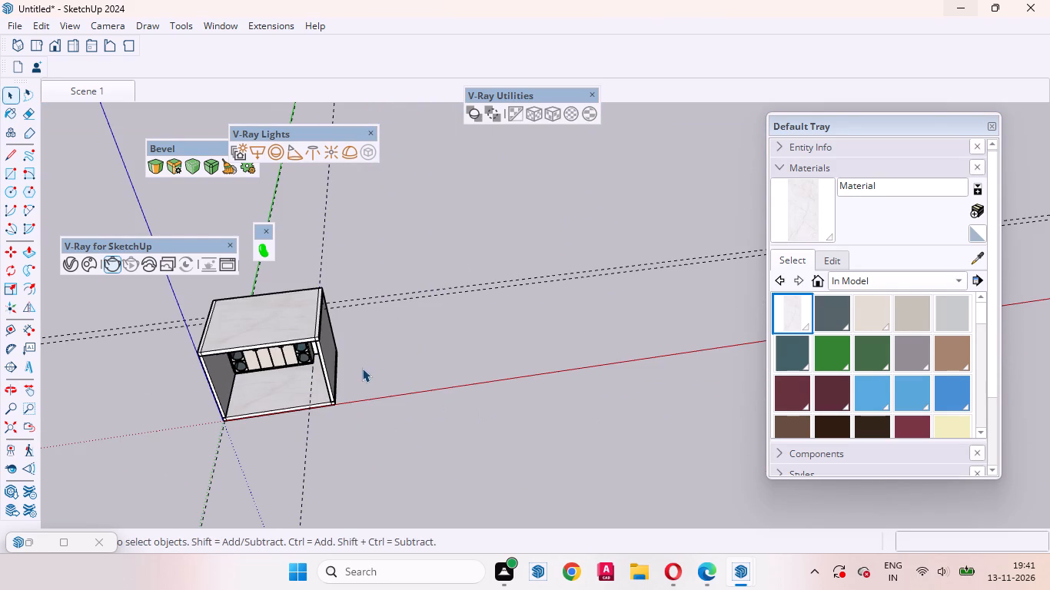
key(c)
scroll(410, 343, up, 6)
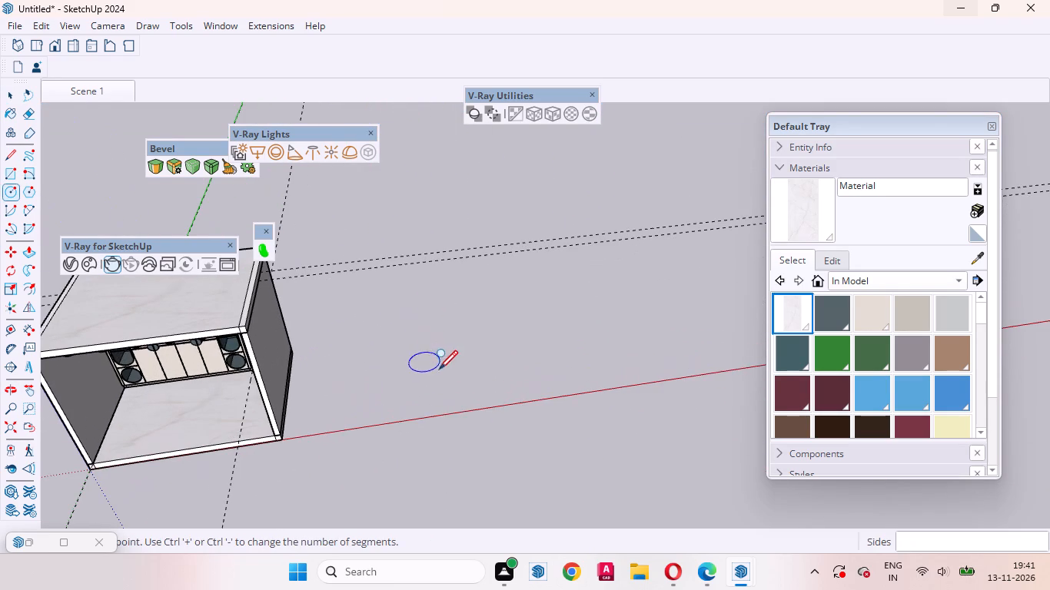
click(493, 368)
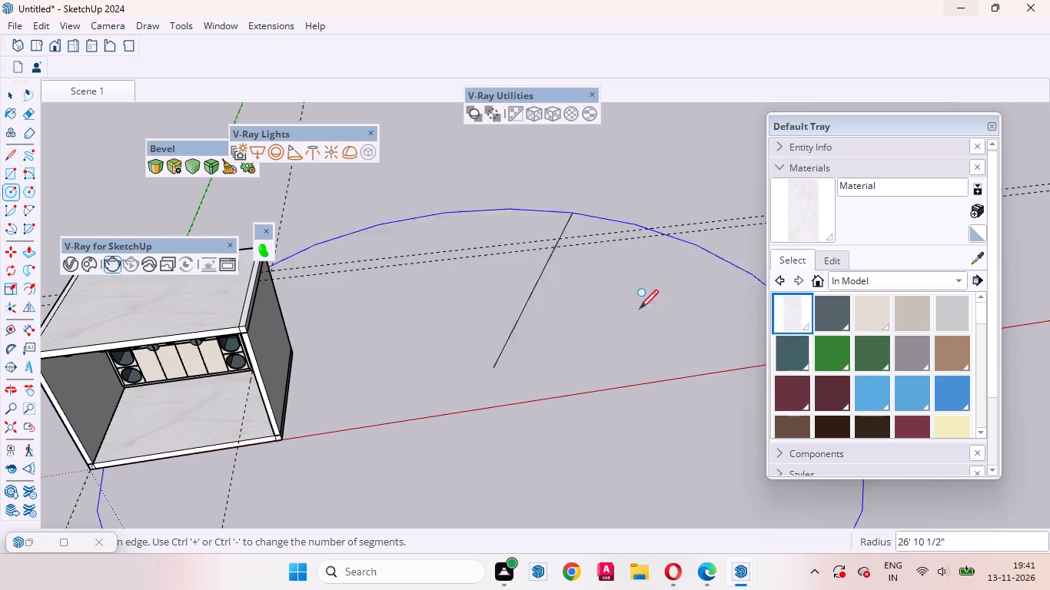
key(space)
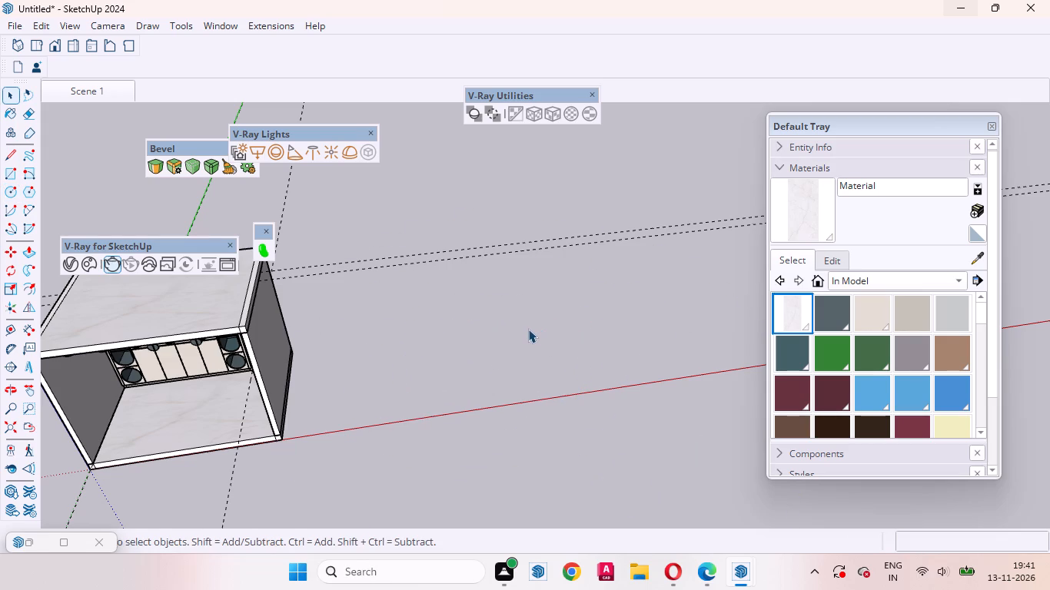
Draw a 100-sided circle with a radius of about 5' 2" on the empty ground beside the room box.
key(c)
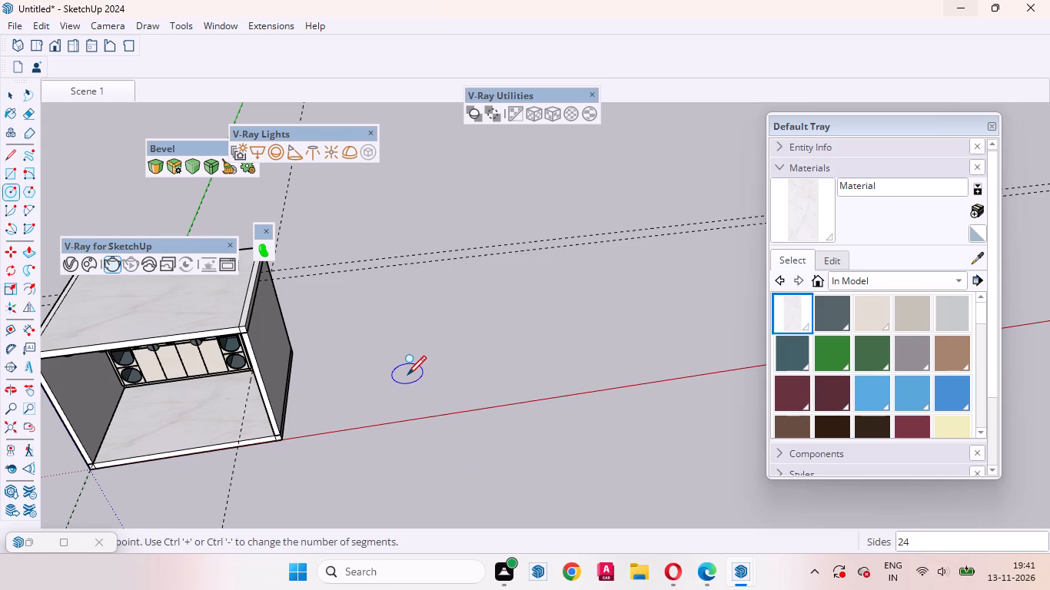
text(100)
key(Return)
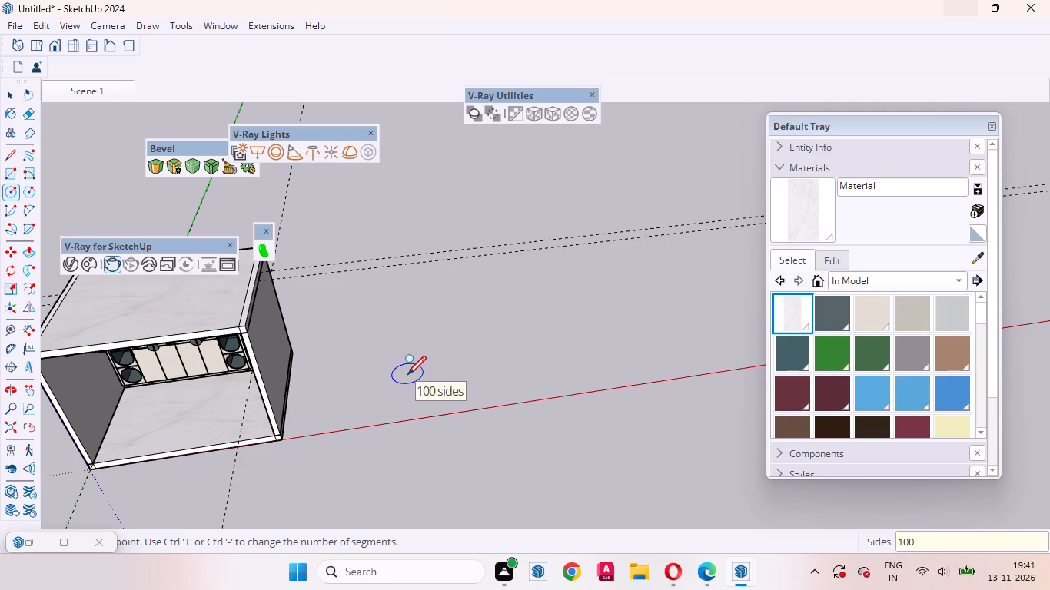
click(407, 373)
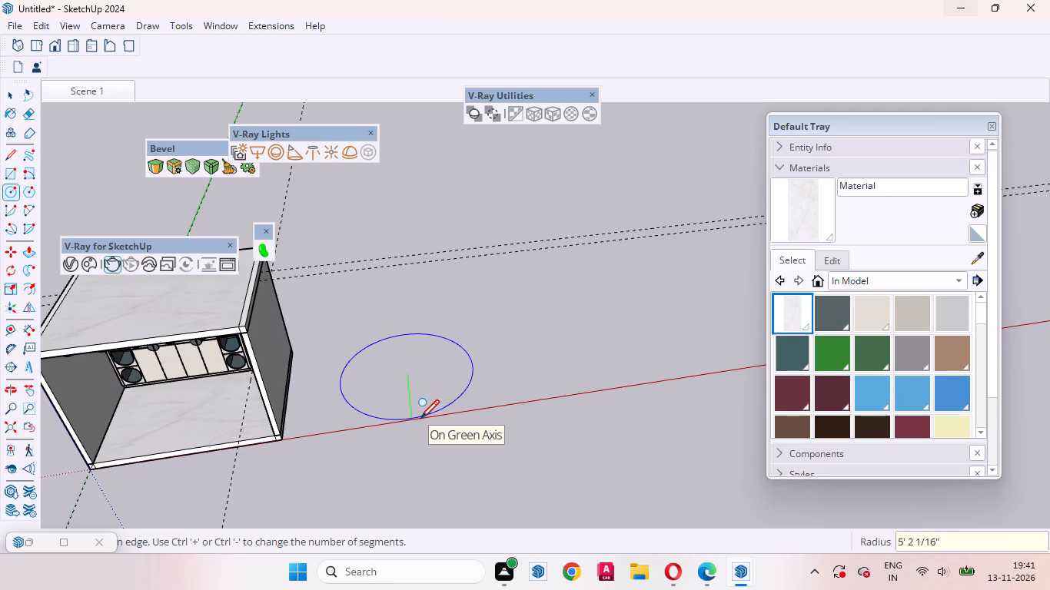
click(420, 417)
key(space)
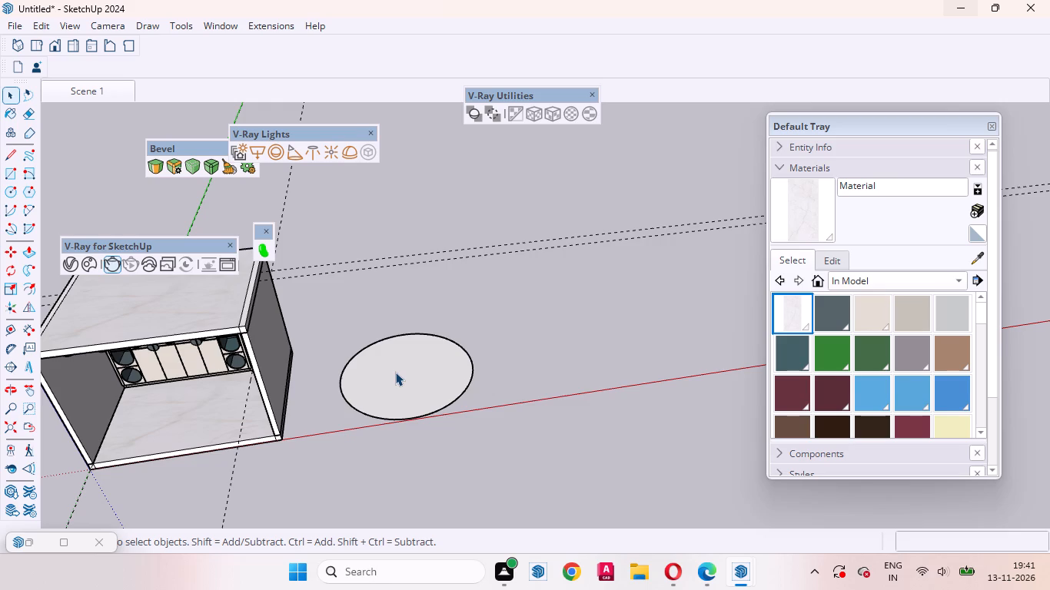
Draw a concentric circle with a radius of about 2' 3" inside the large circle.
key(c)
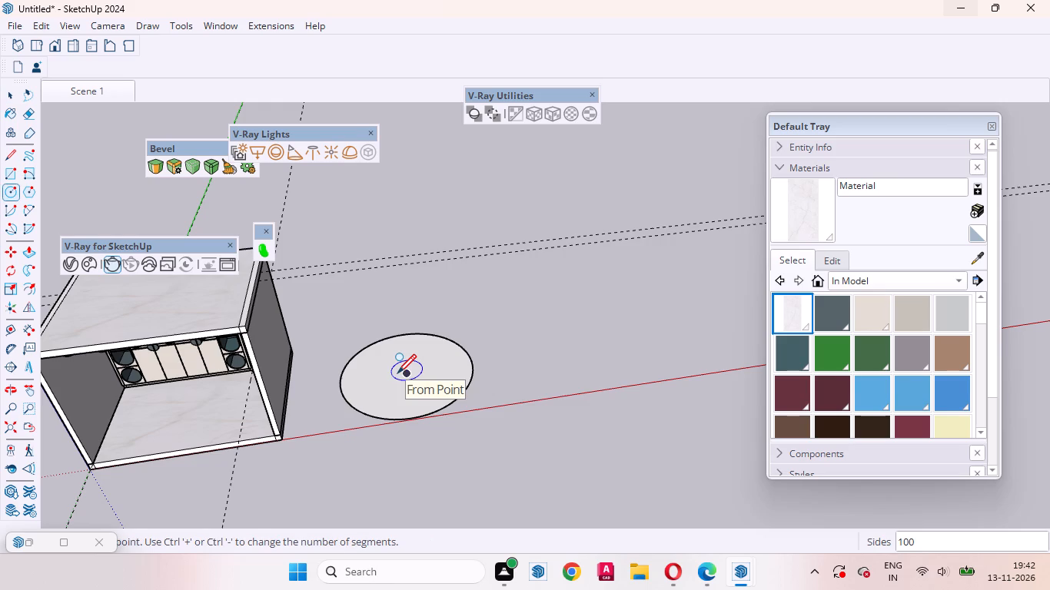
click(406, 373)
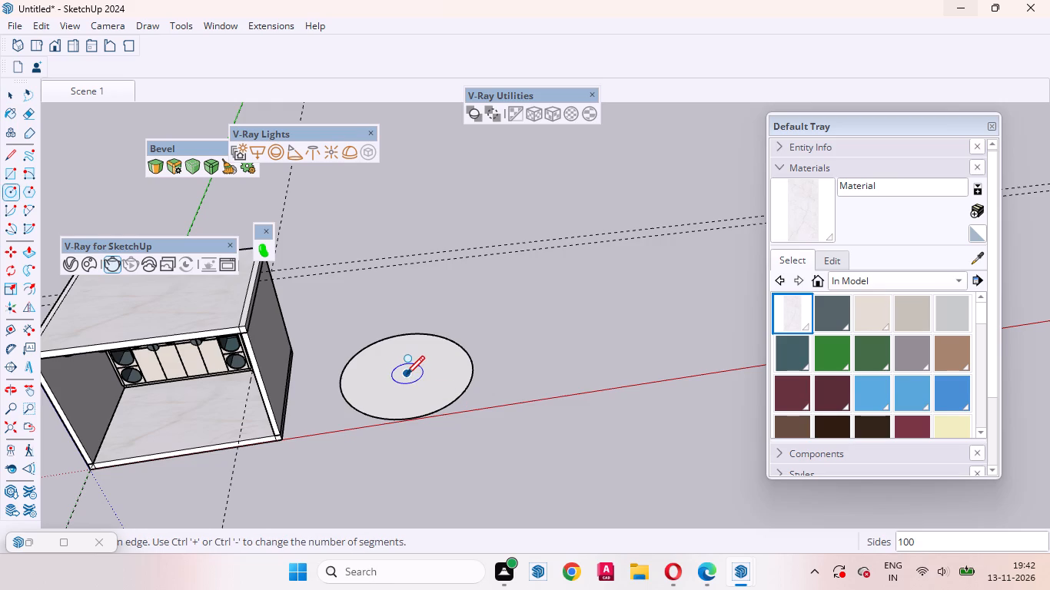
click(444, 365)
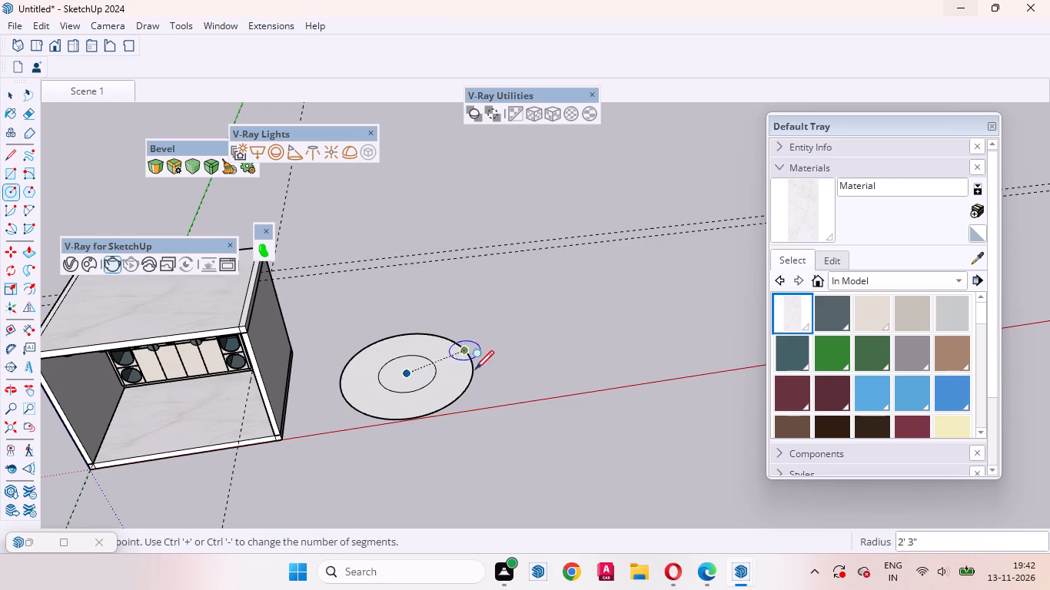
key(space)
Push/Pull the inner circle face up about 9' 6" into a tall cylindrical column.
key(p)
click(409, 370)
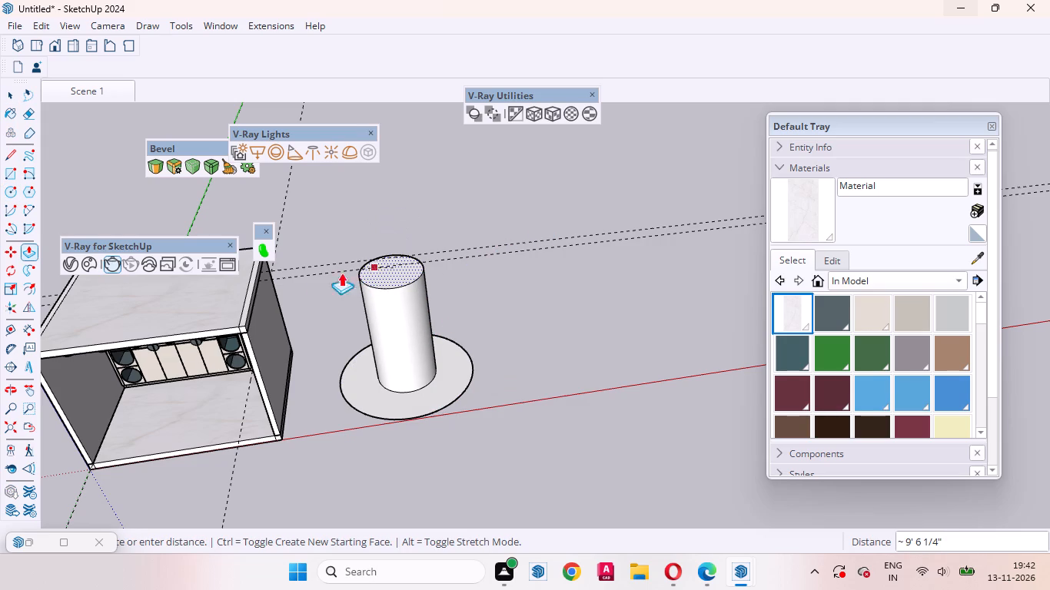
click(267, 284)
key(space)
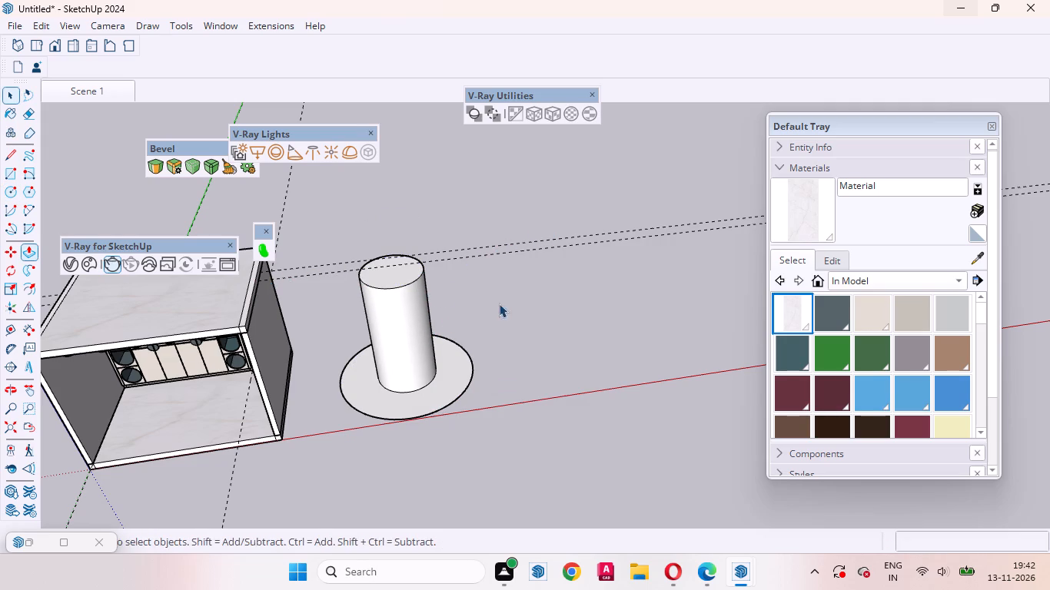
Examine the ring and the column's hollow interior from below and from above.
middle_drag(471, 356, 367, 238)
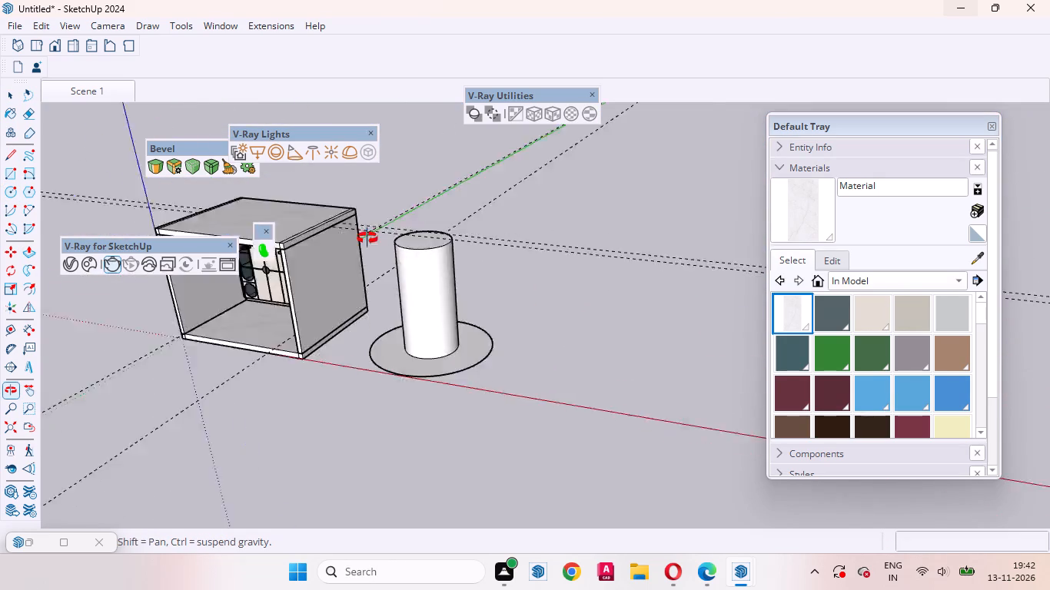
middle_drag(367, 238, 378, 223)
scroll(435, 360, up, 3)
middle_drag(471, 415, 444, 264)
middle_drag(425, 399, 417, 366)
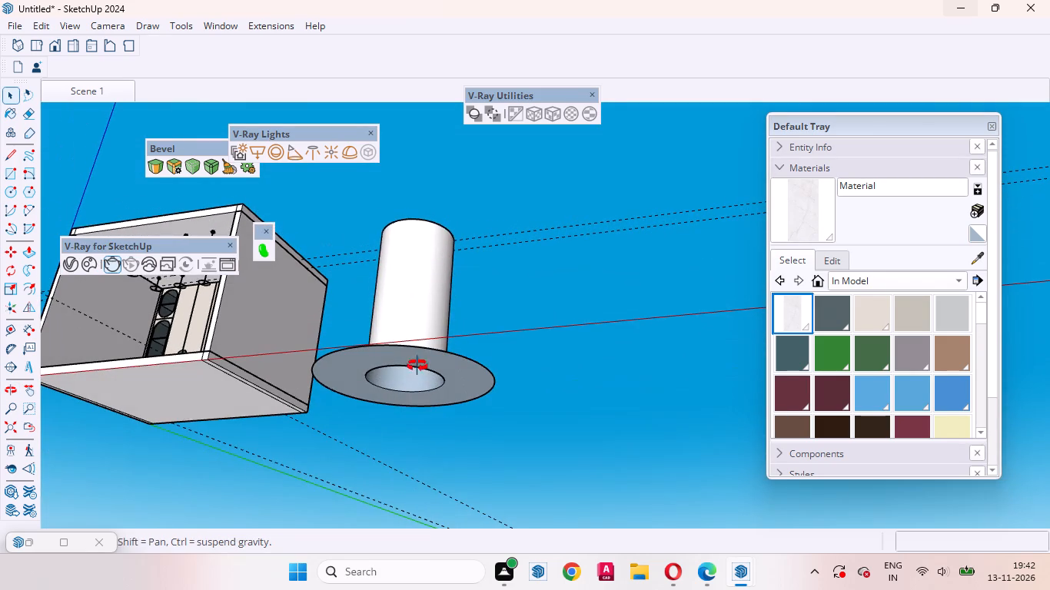
middle_drag(417, 366, 415, 221)
scroll(400, 358, up, 1)
middle_drag(400, 358, 619, 354)
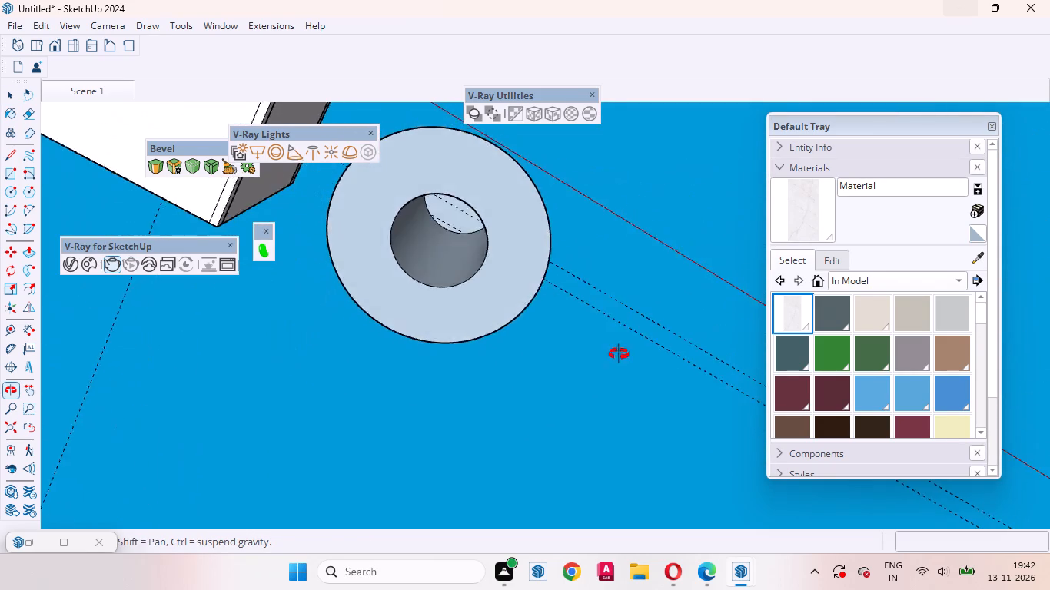
middle_drag(619, 354, 490, 416)
click(397, 344)
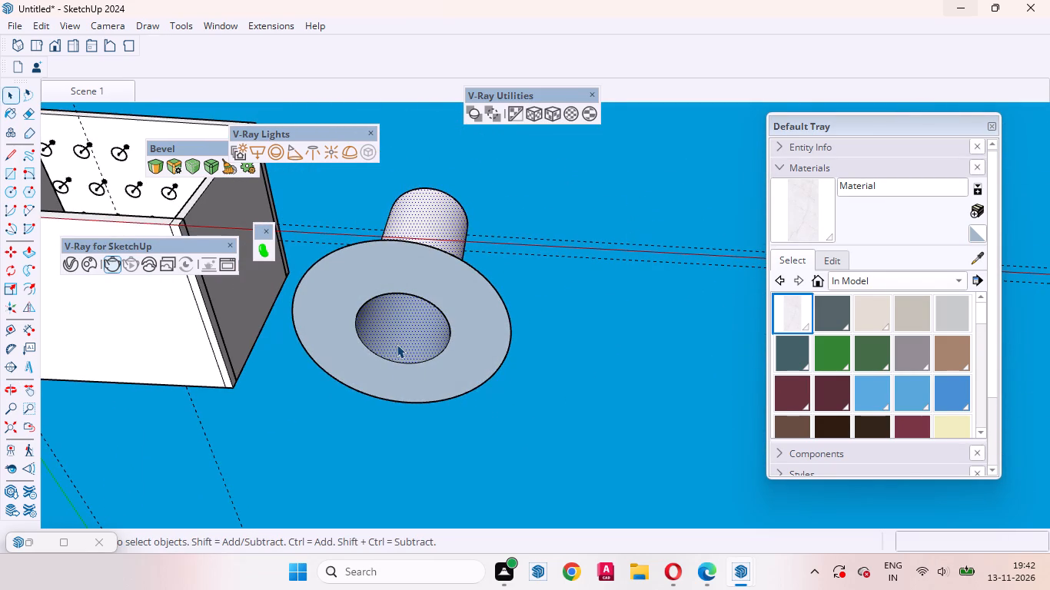
middle_drag(397, 344, 446, 489)
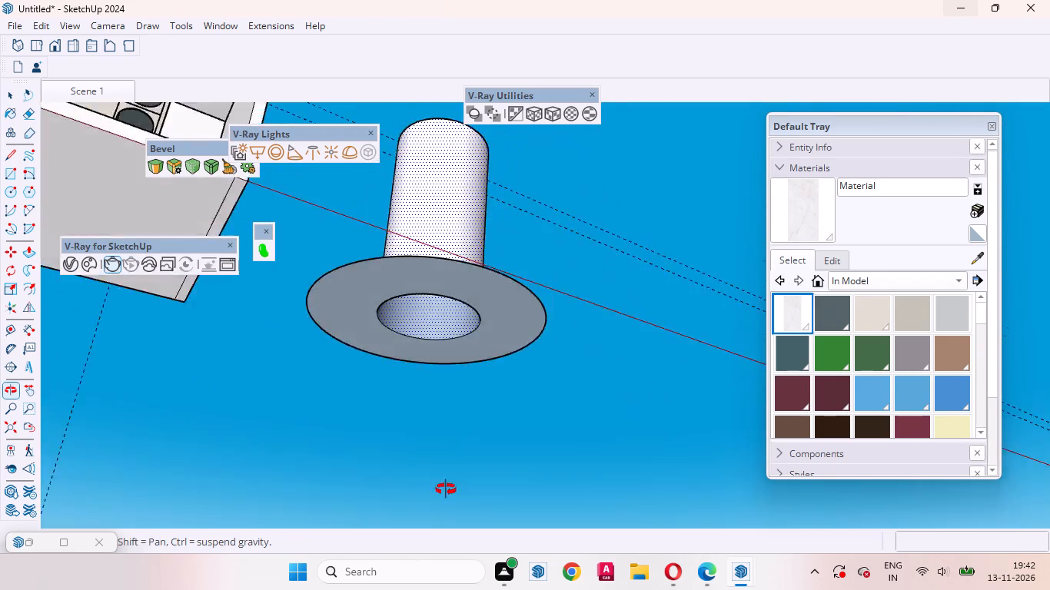
middle_drag(446, 489, 372, 589)
middle_drag(437, 372, 386, 565)
Push/Pull the ring face around the column downward to form a thick round base.
click(470, 369)
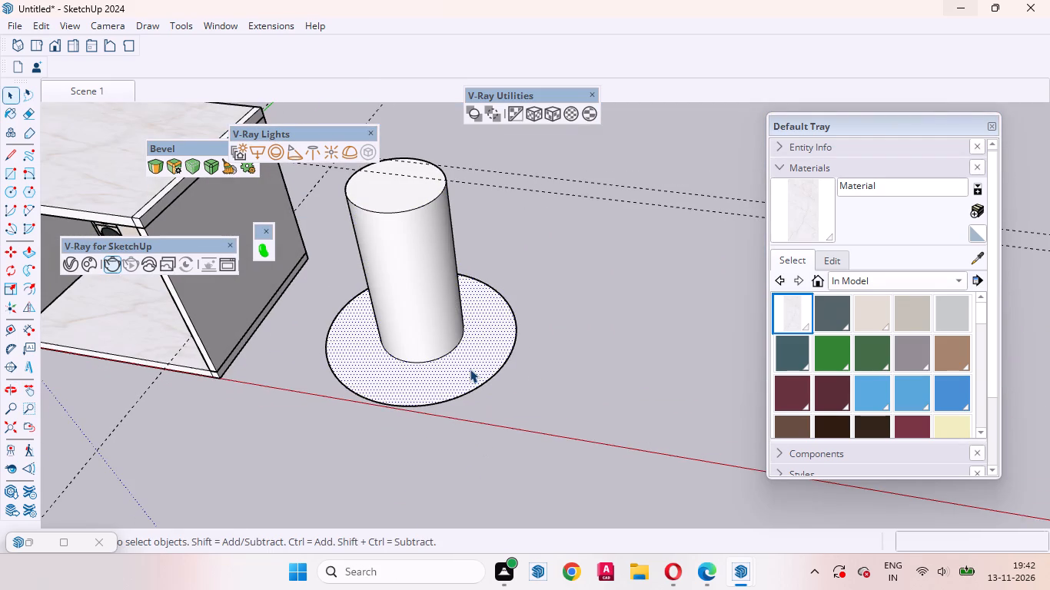
key(p)
click(470, 369)
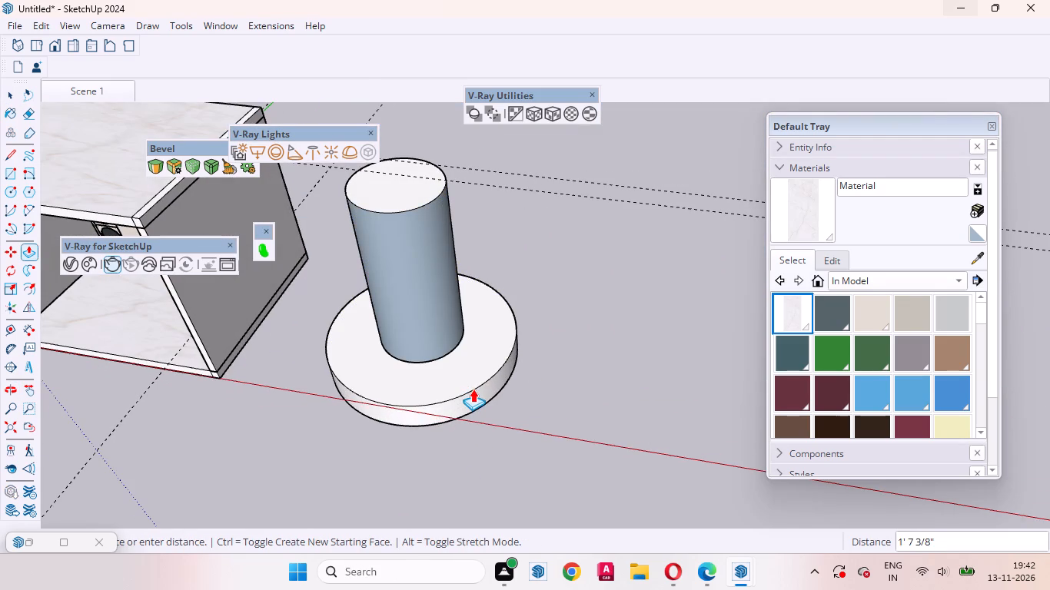
click(473, 396)
From below, Push/Pull the column's end cap about 2' 2" upward from a new starting face, adding a separate upper band.
middle_drag(437, 379, 428, 313)
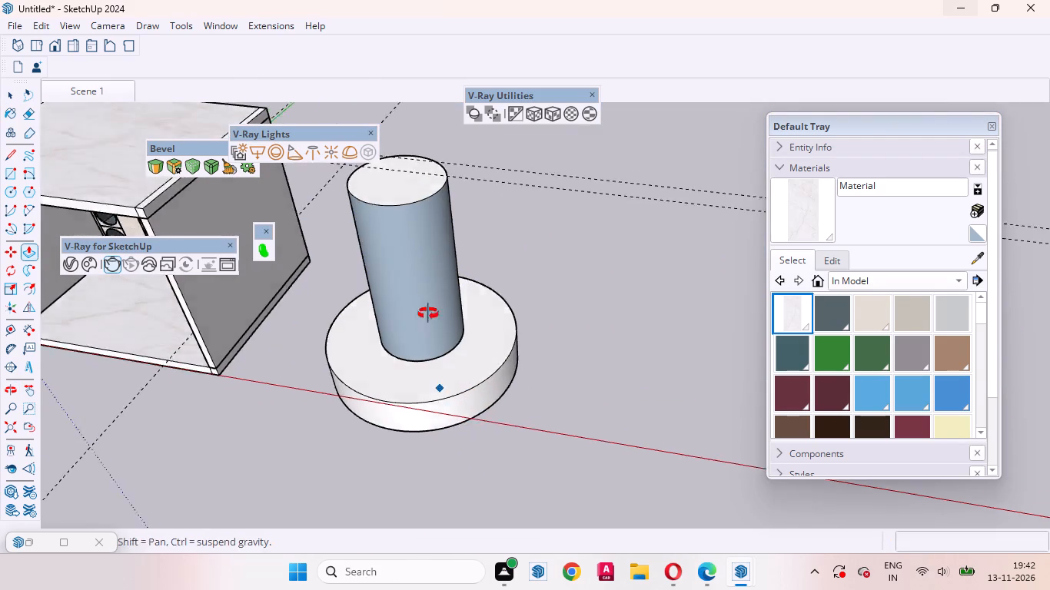
middle_drag(428, 313, 410, 151)
middle_drag(418, 423, 430, 218)
middle_drag(406, 335, 541, 222)
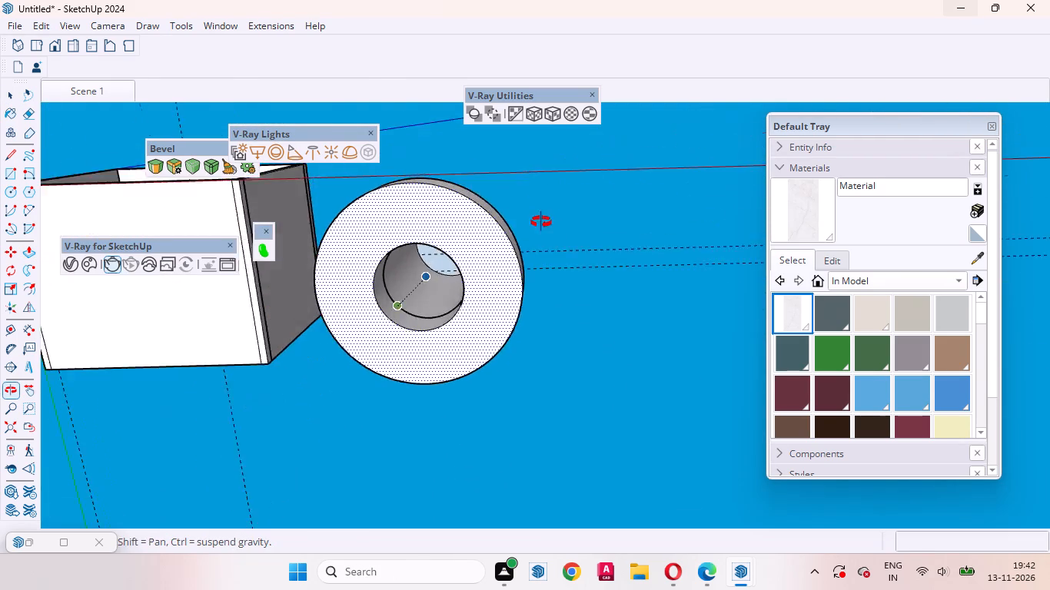
middle_drag(541, 222, 551, 230)
scroll(404, 283, up, 2)
key(space)
middle_drag(448, 307, 459, 190)
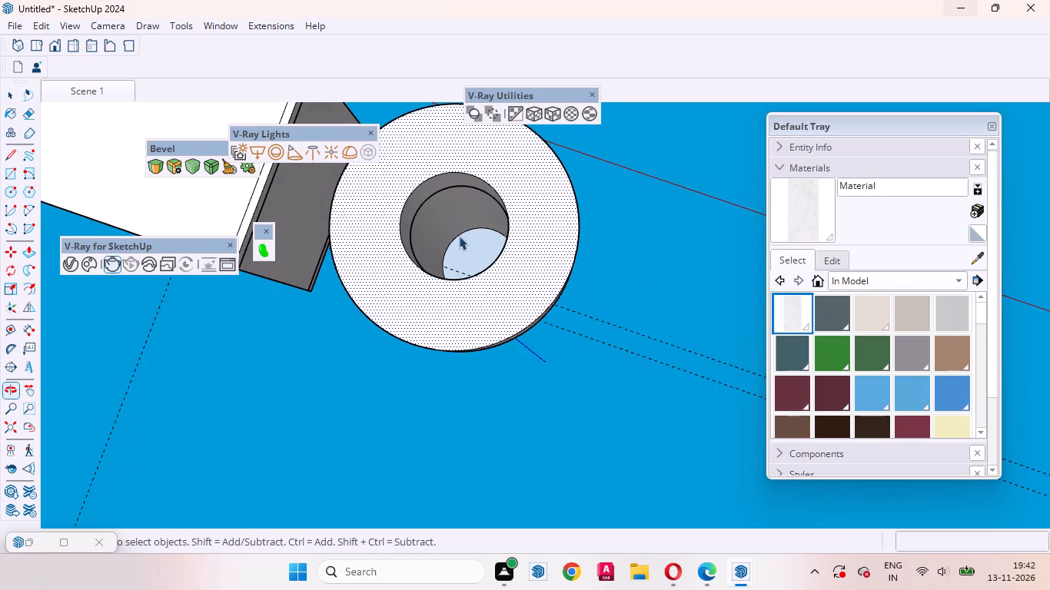
click(471, 255)
key(p)
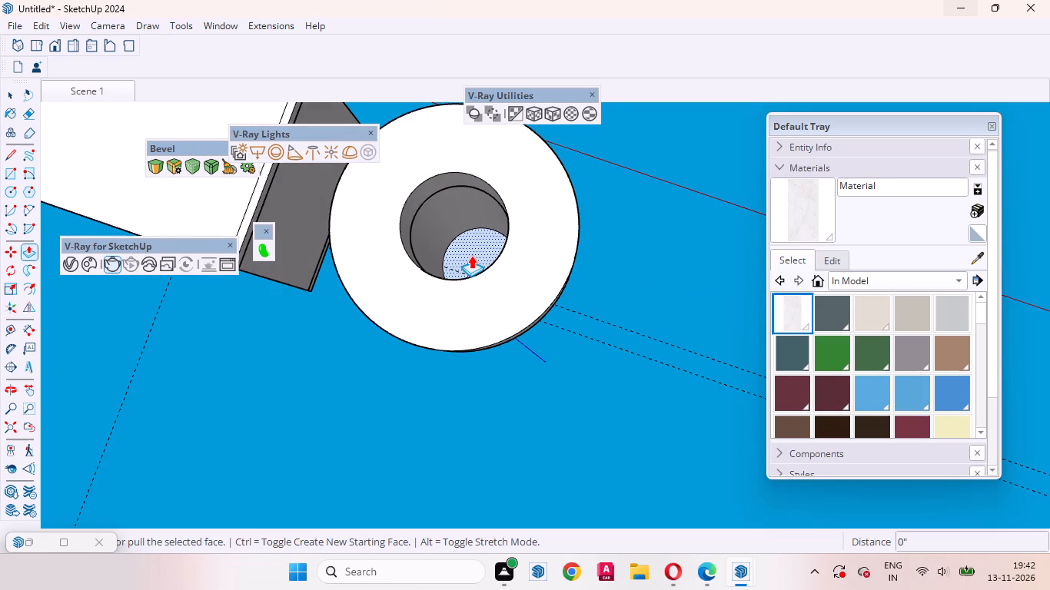
click(471, 255)
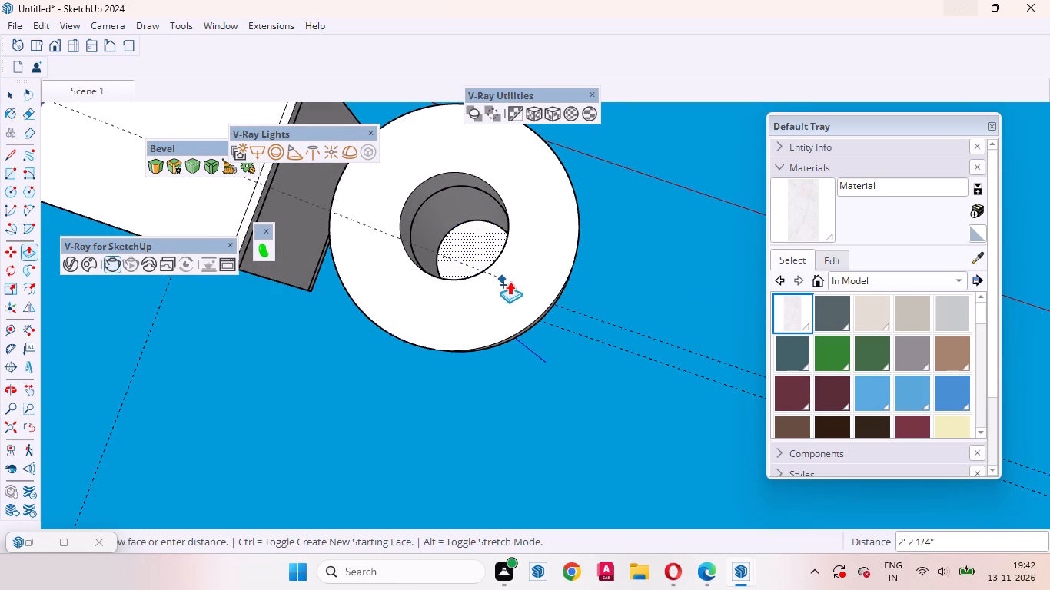
click(499, 249)
Reverse the faces of the column's lower side surface, below the upper band, and clear the selection.
middle_drag(500, 267, 455, 544)
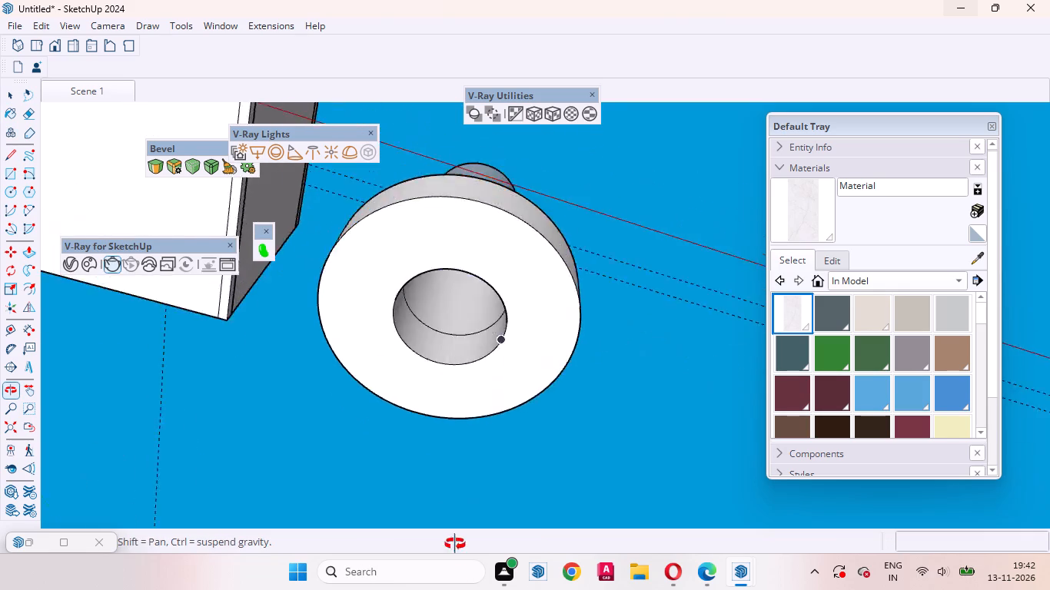
middle_drag(455, 544, 454, 575)
scroll(441, 479, down, 8)
middle_drag(470, 420, 251, 589)
scroll(448, 187, up, 2)
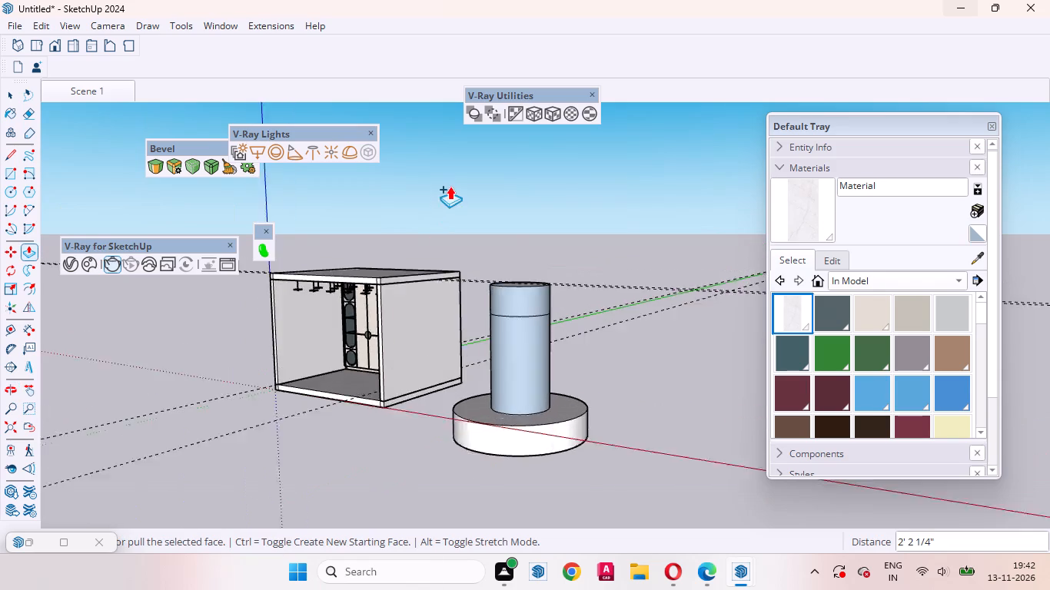
scroll(450, 186, up, 5)
middle_drag(531, 297, 479, 554)
key(space)
click(524, 366)
middle_drag(522, 423, 523, 414)
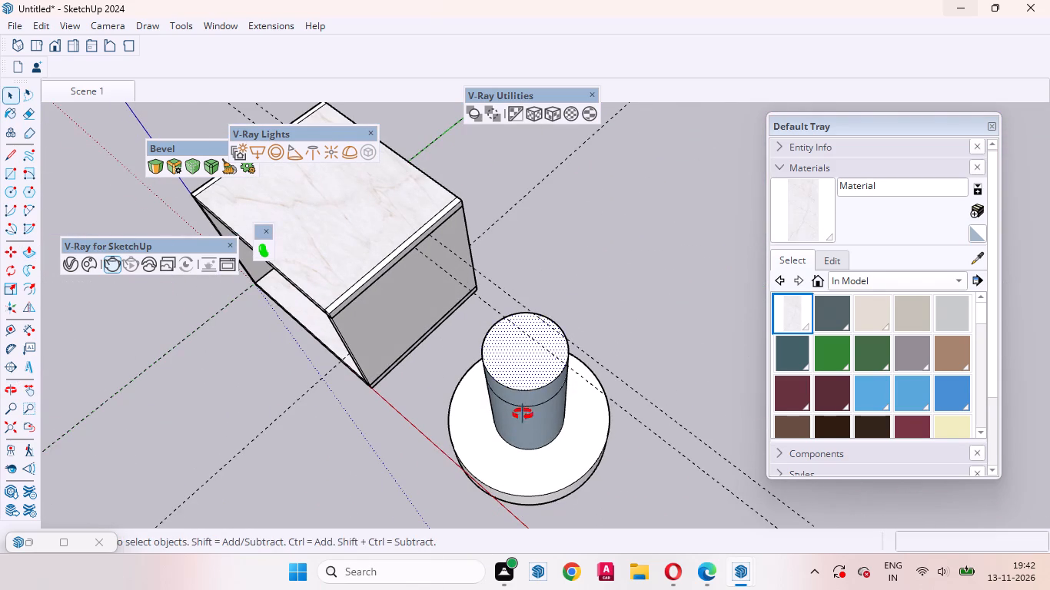
middle_drag(523, 414, 535, 325)
click(537, 386)
right_click(537, 386)
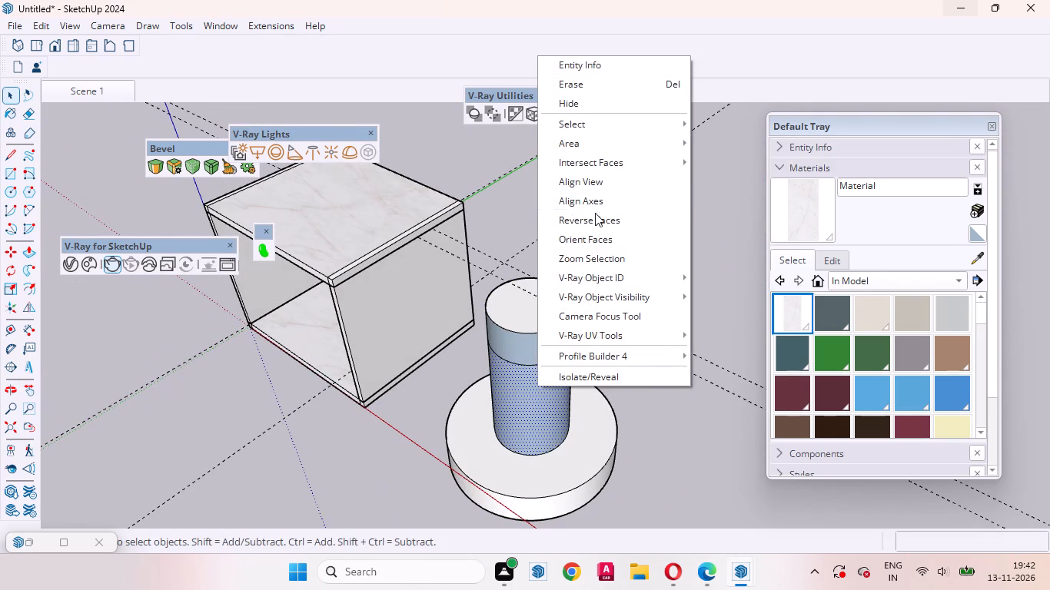
click(596, 216)
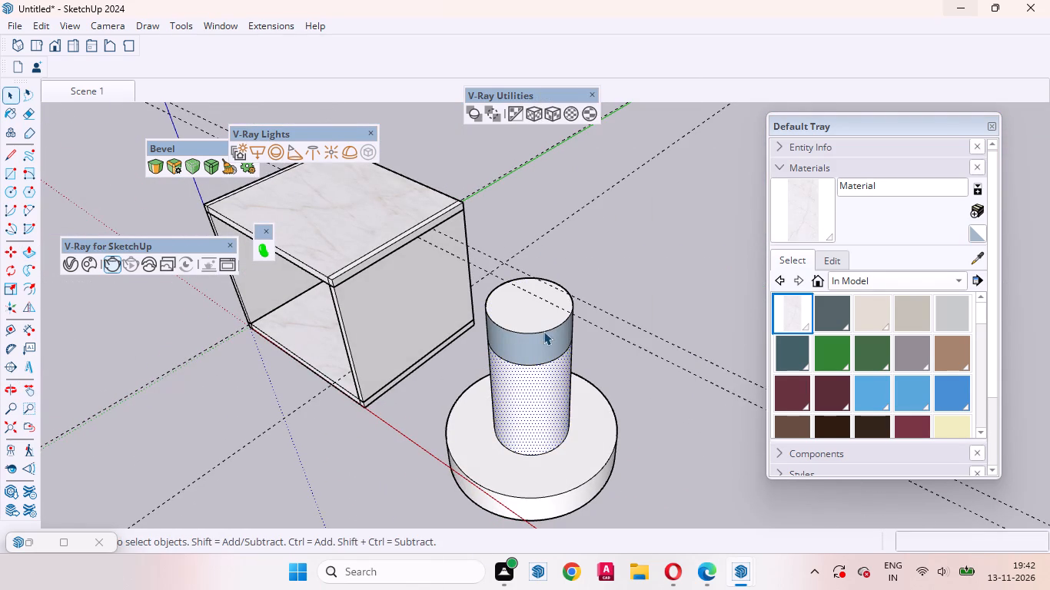
click(663, 250)
Paint the column's upper band with Teddy_Brim and its lower side with the teal Tidal-Pool-SB045-4K material.
middle_drag(616, 344, 799, 254)
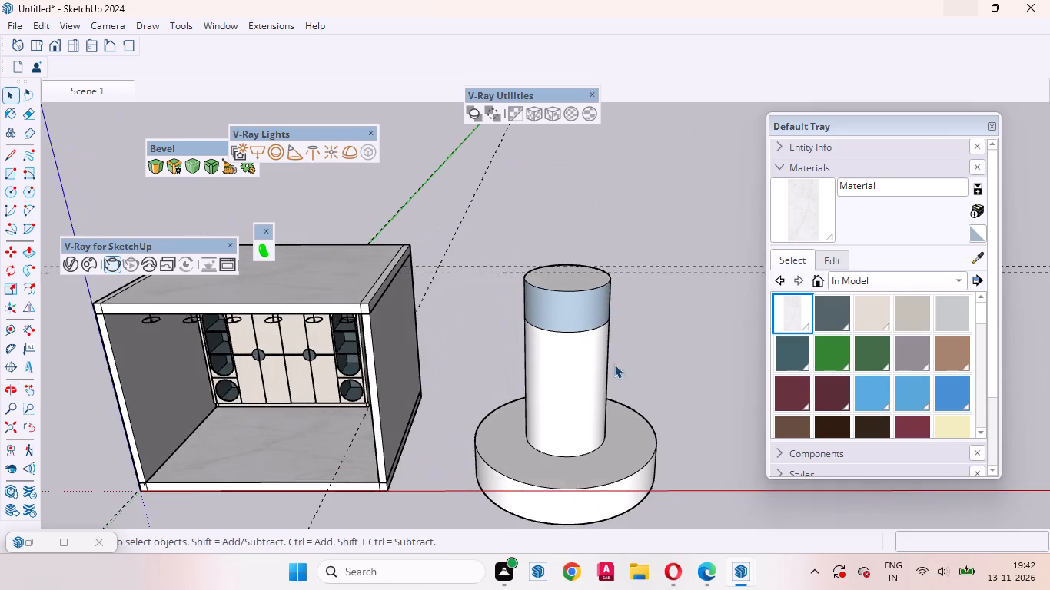
middle_drag(600, 371, 634, 350)
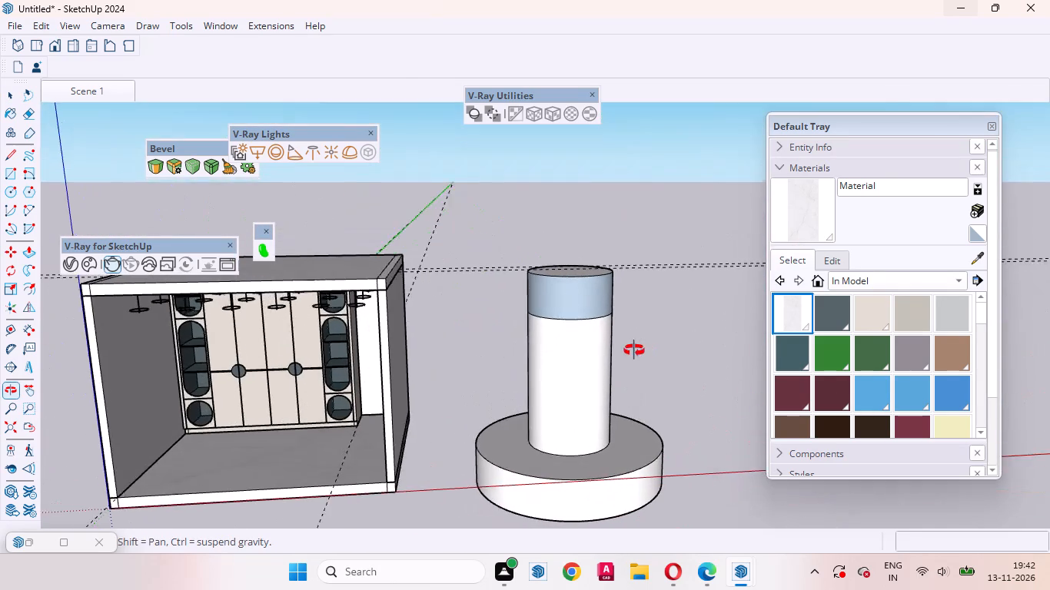
middle_drag(634, 350, 630, 351)
click(792, 393)
click(569, 300)
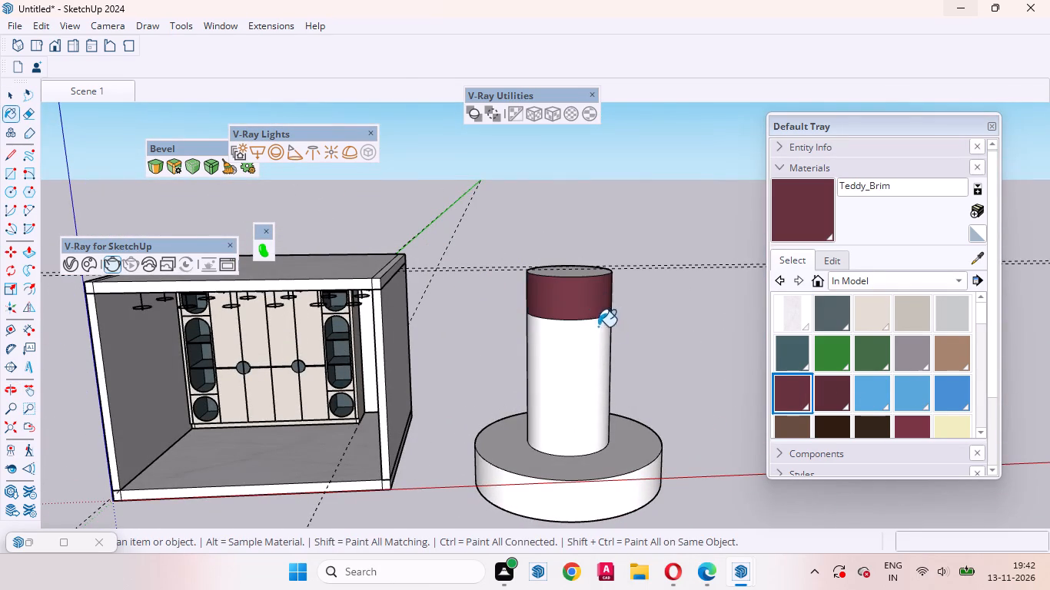
click(796, 354)
click(577, 368)
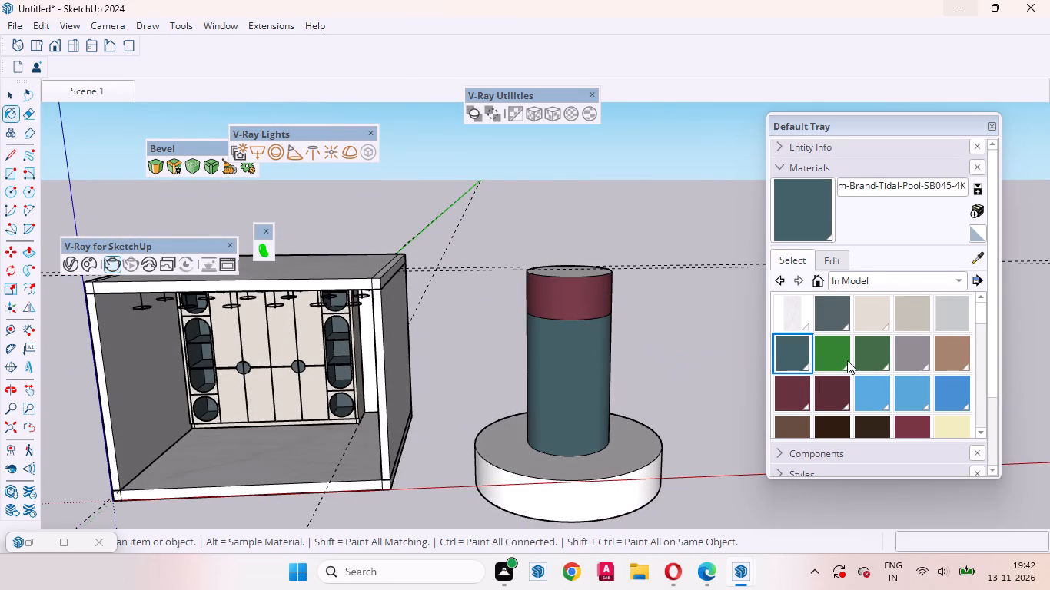
Paint the base's top face with green Teddy_BookCover and its side with blue Teddy_Dress, and return to the Select tool.
click(840, 356)
click(630, 459)
middle_drag(638, 466, 464, 588)
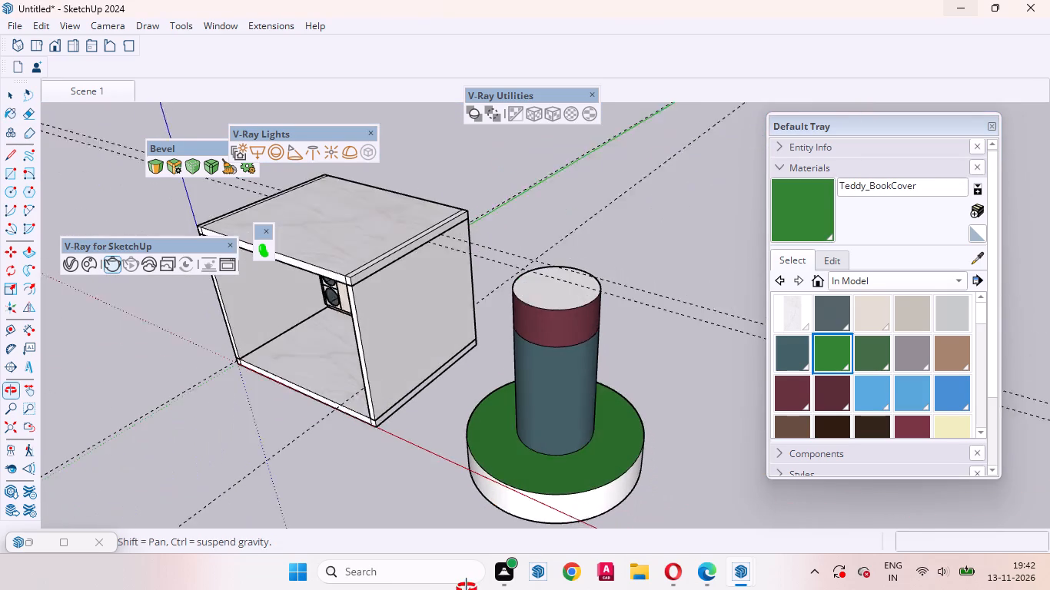
click(884, 394)
click(610, 482)
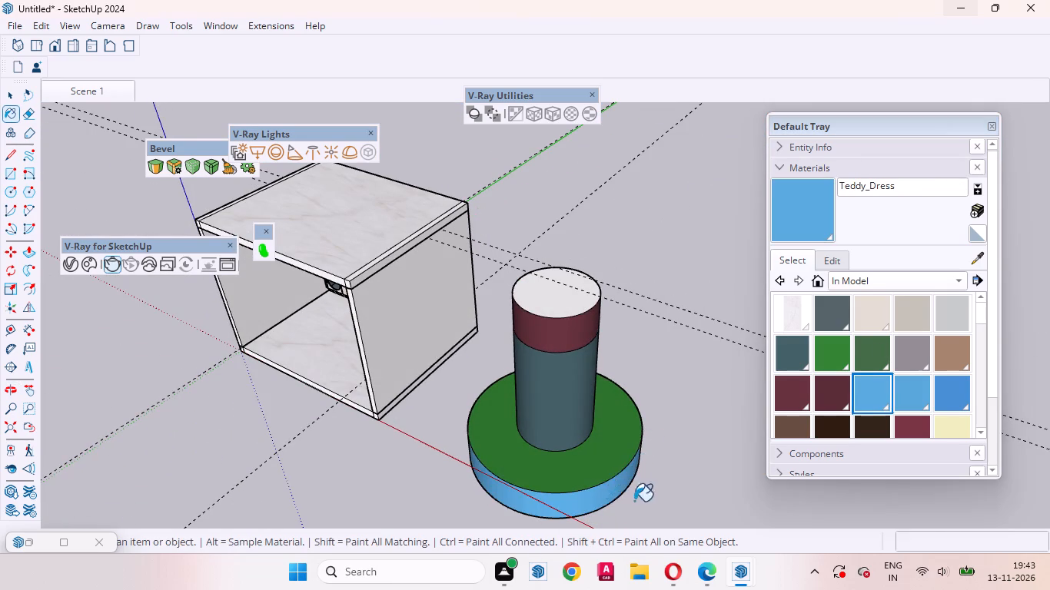
middle_drag(600, 494, 751, 383)
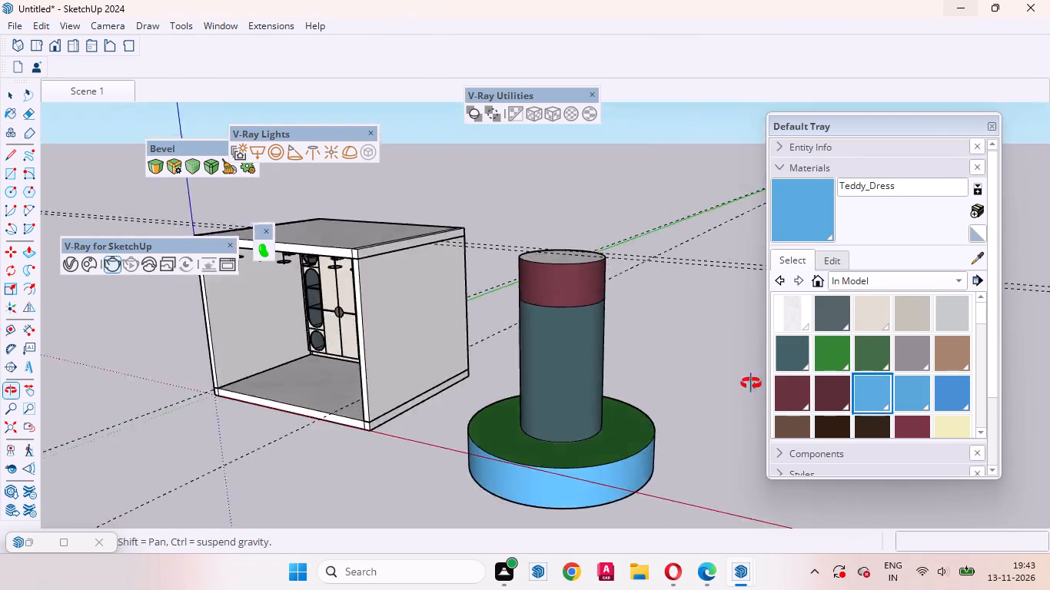
middle_drag(751, 383, 794, 359)
click(8, 94)
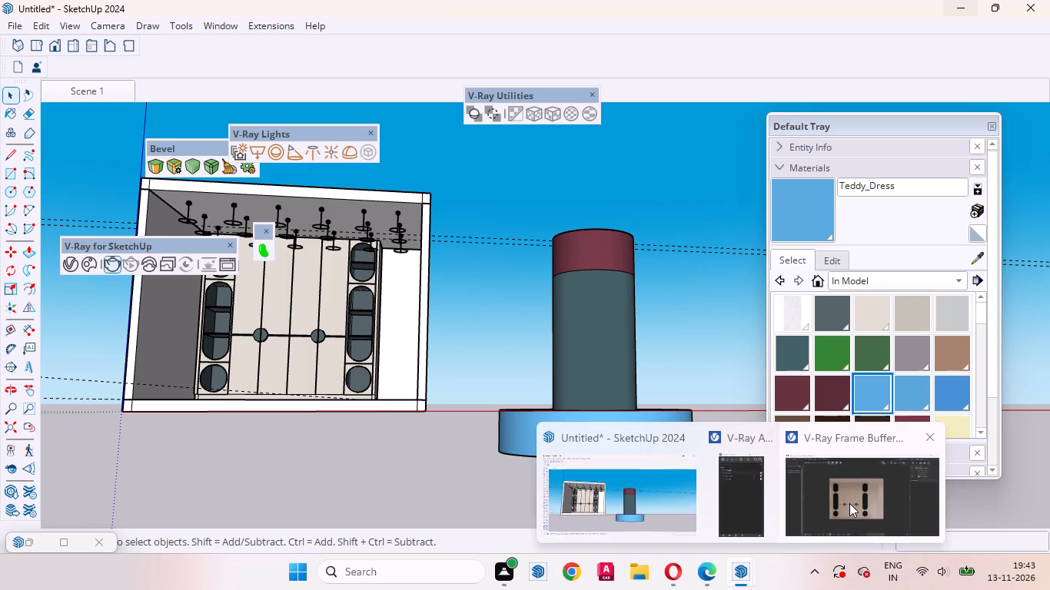
Switch to the V-Ray Frame Buffer to view the wardrobe render.
click(849, 502)
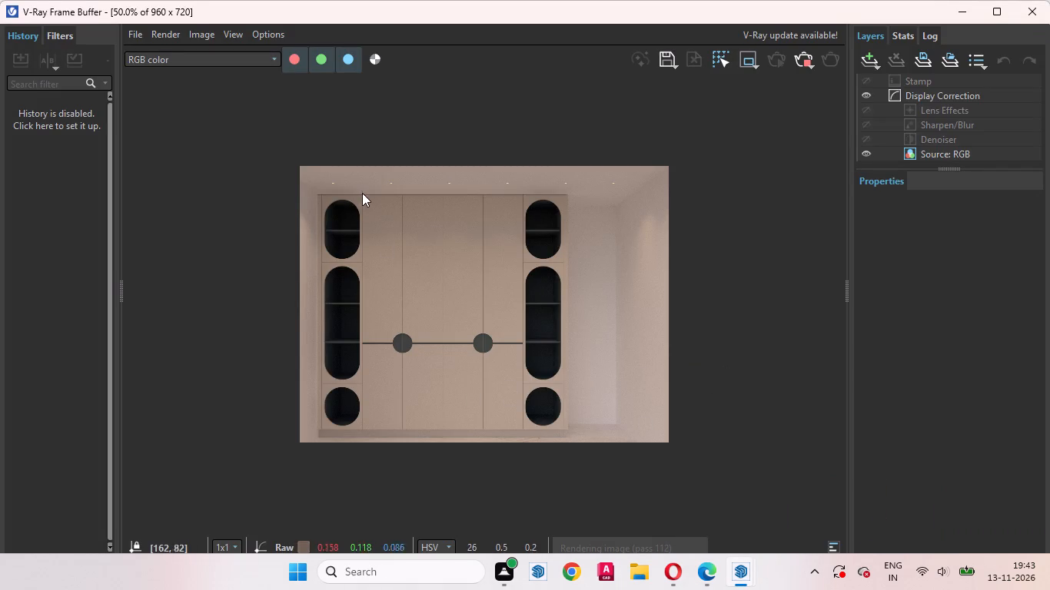
Examine the wardrobe render up close in the frame buffer, especially the door panels, and minimise it to return to the model.
scroll(362, 191, up, 1)
scroll(539, 219, down, 1)
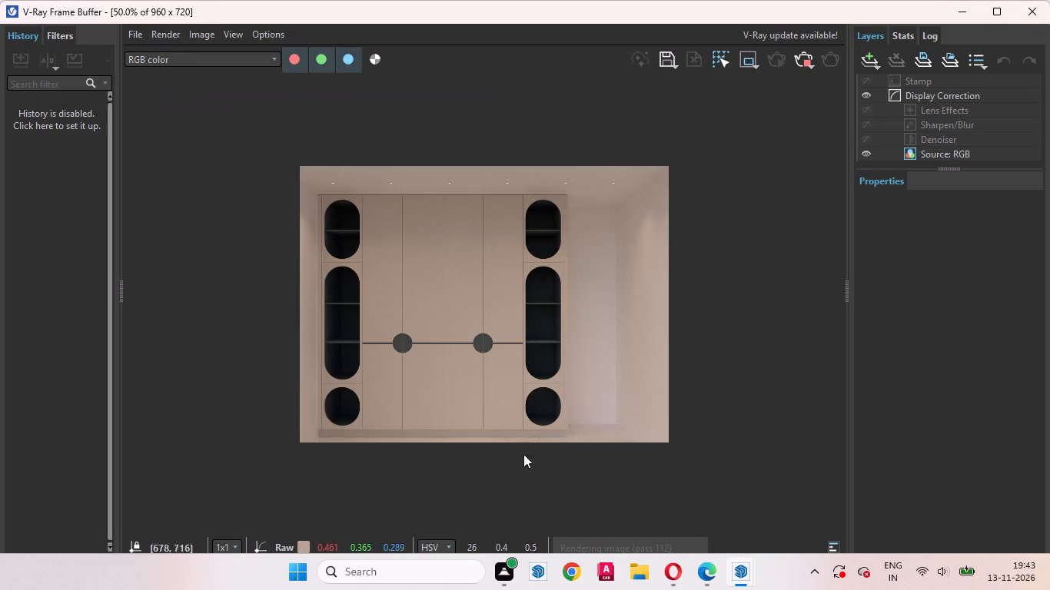
scroll(315, 388, up, 1)
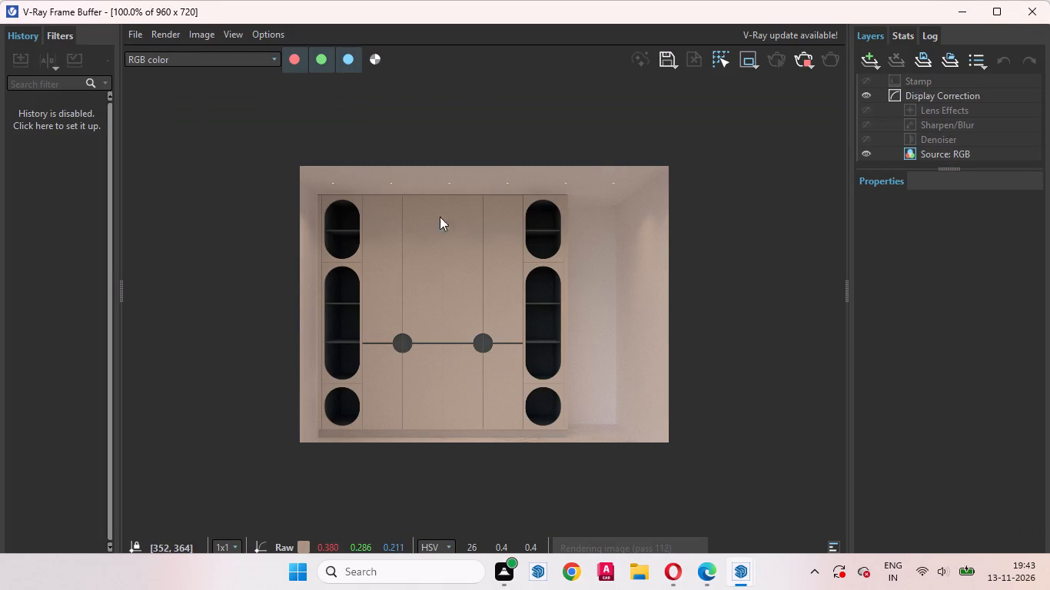
scroll(445, 211, up, 2)
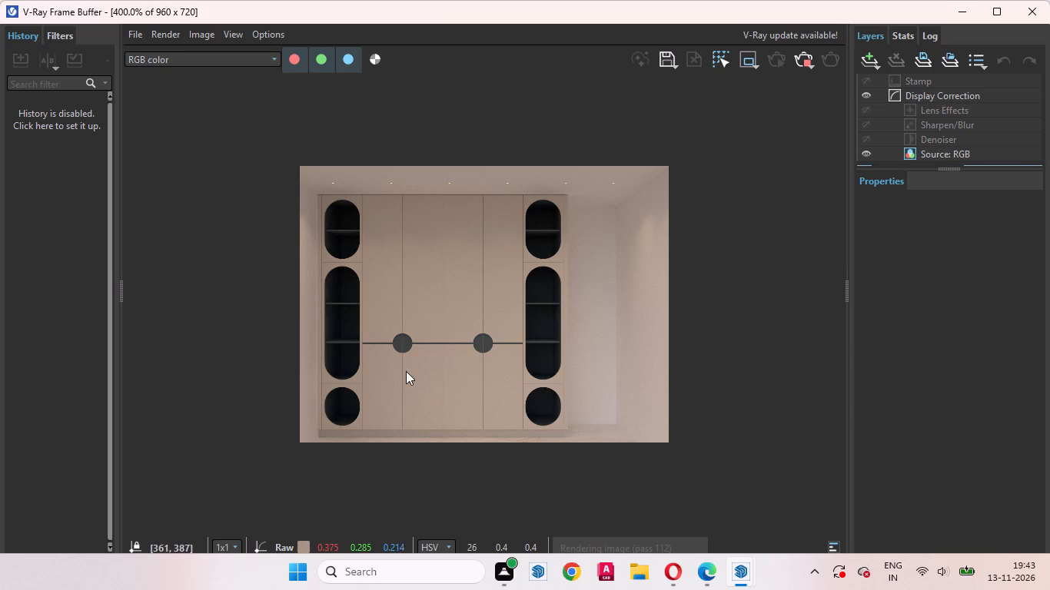
scroll(440, 363, up, 1)
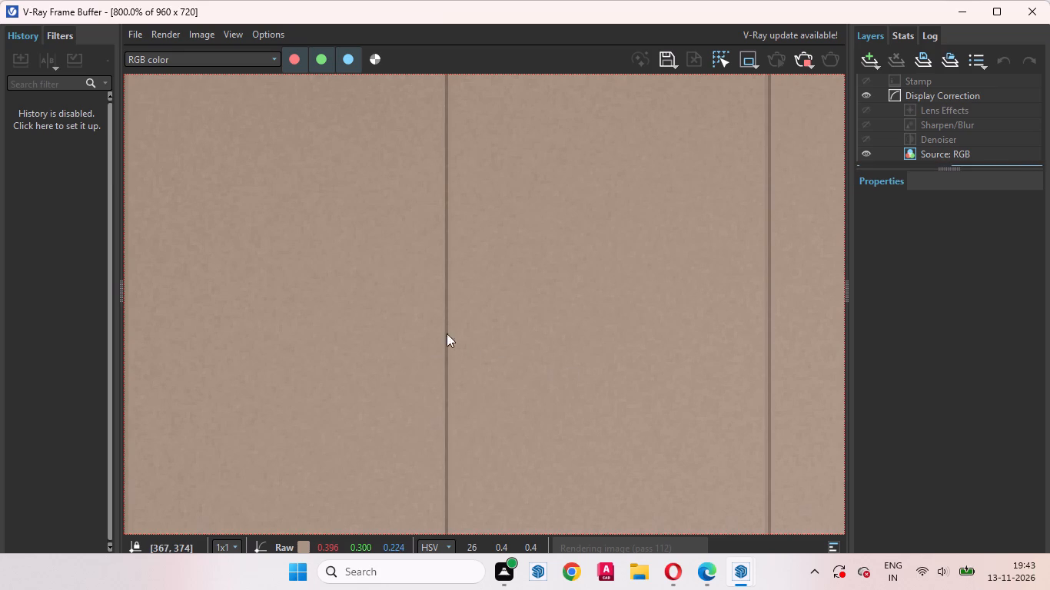
scroll(599, 357, down, 2)
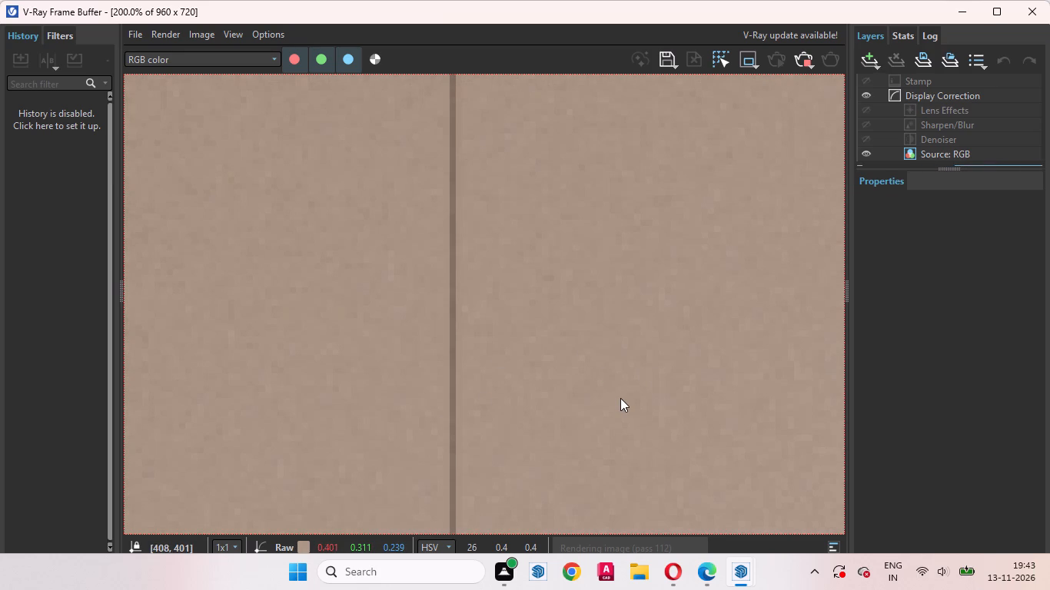
scroll(546, 337, down, 2)
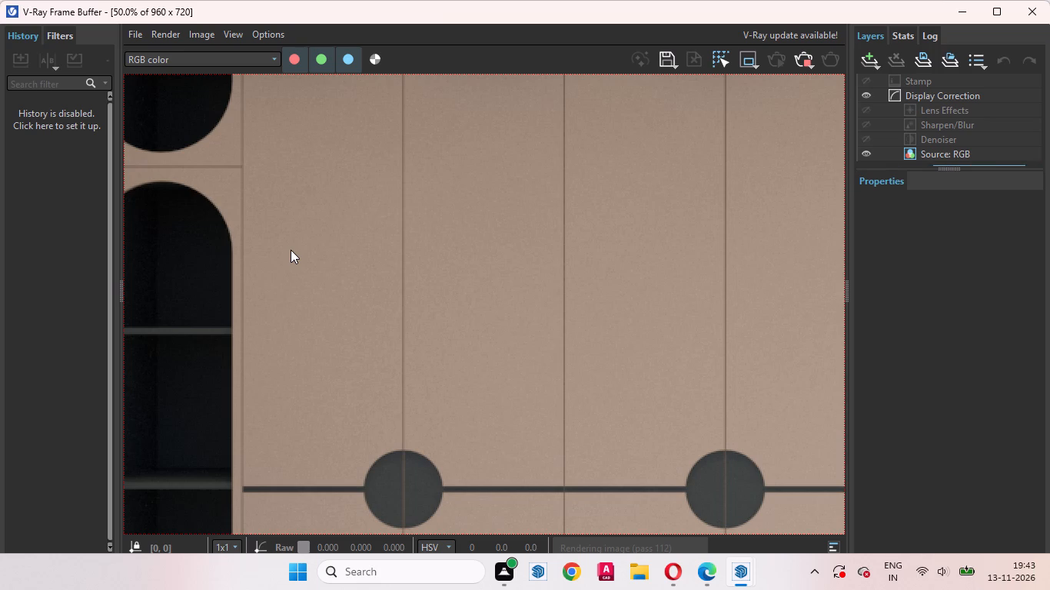
scroll(504, 374, down, 1)
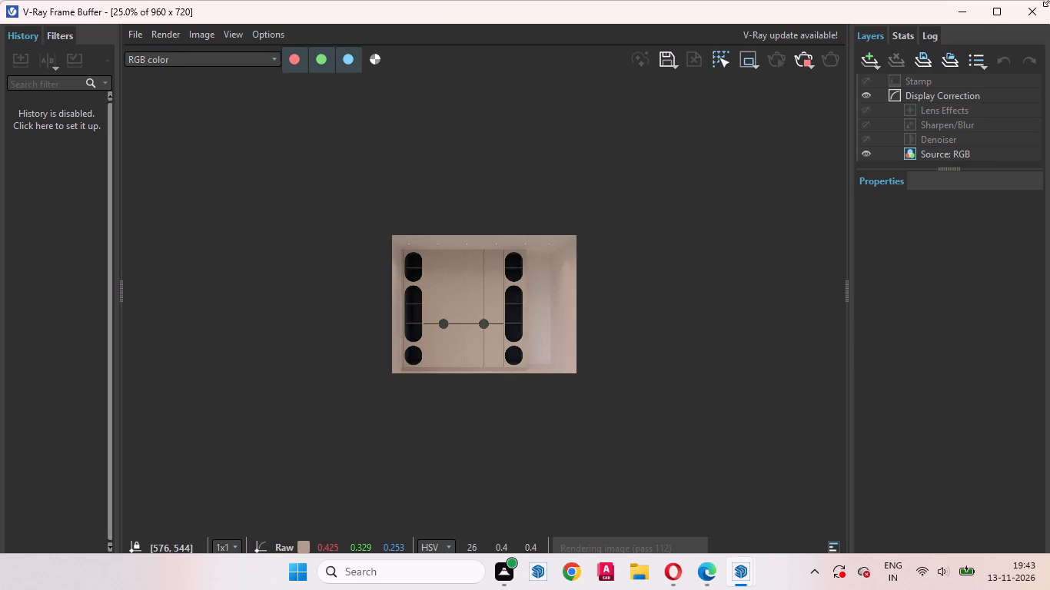
click(949, 13)
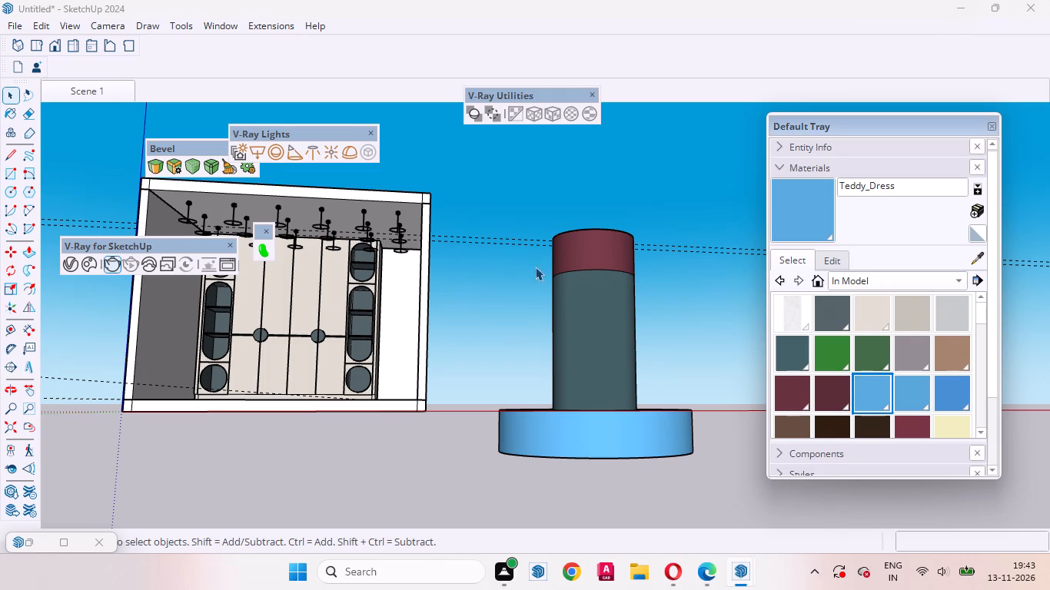
Examine the painted column and its round base beside the room from several angles, and return to the Scene 1 view.
scroll(625, 400, down, 6)
middle_drag(592, 326, 579, 496)
click(9, 91)
middle_drag(647, 225, 643, 254)
middle_drag(643, 254, 592, 510)
scroll(490, 314, up, 1)
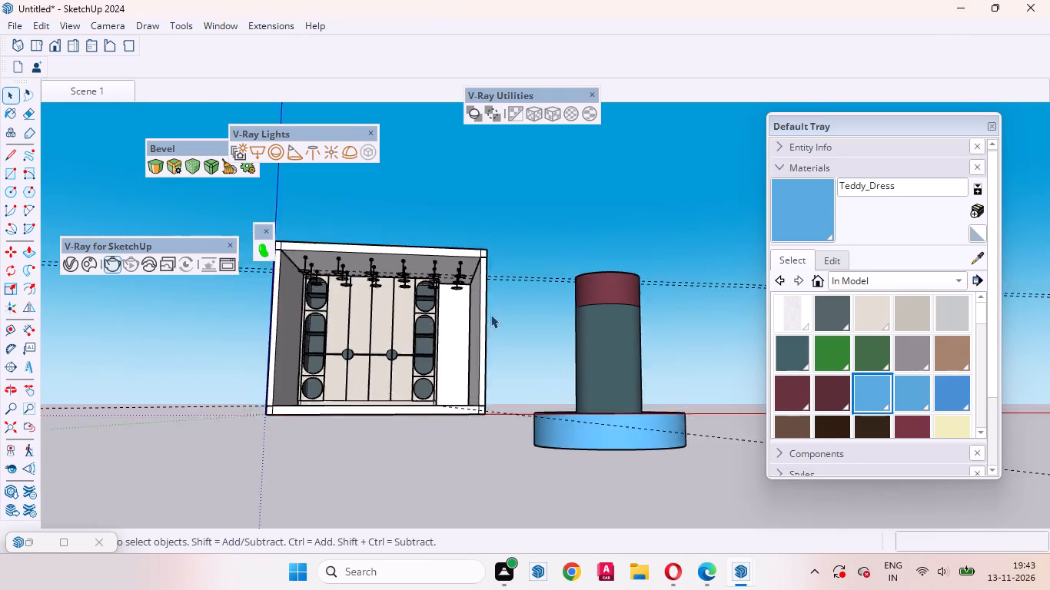
scroll(490, 314, up, 2)
scroll(480, 317, down, 3)
scroll(459, 373, up, 1)
scroll(461, 380, down, 1)
middle_drag(597, 431, 559, 565)
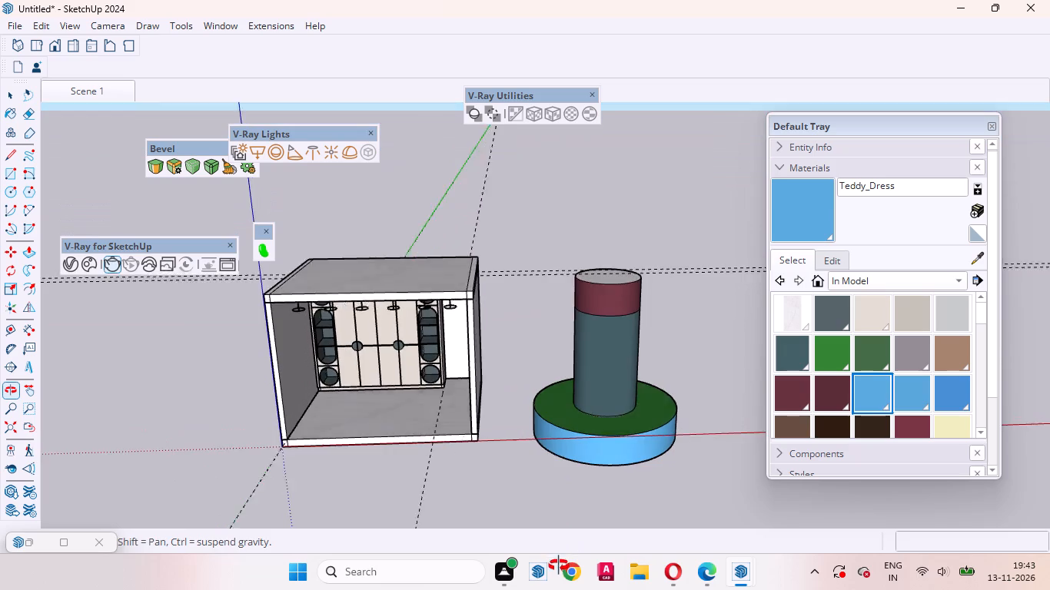
middle_drag(559, 565, 534, 589)
scroll(753, 446, down, 3)
scroll(687, 459, up, 3)
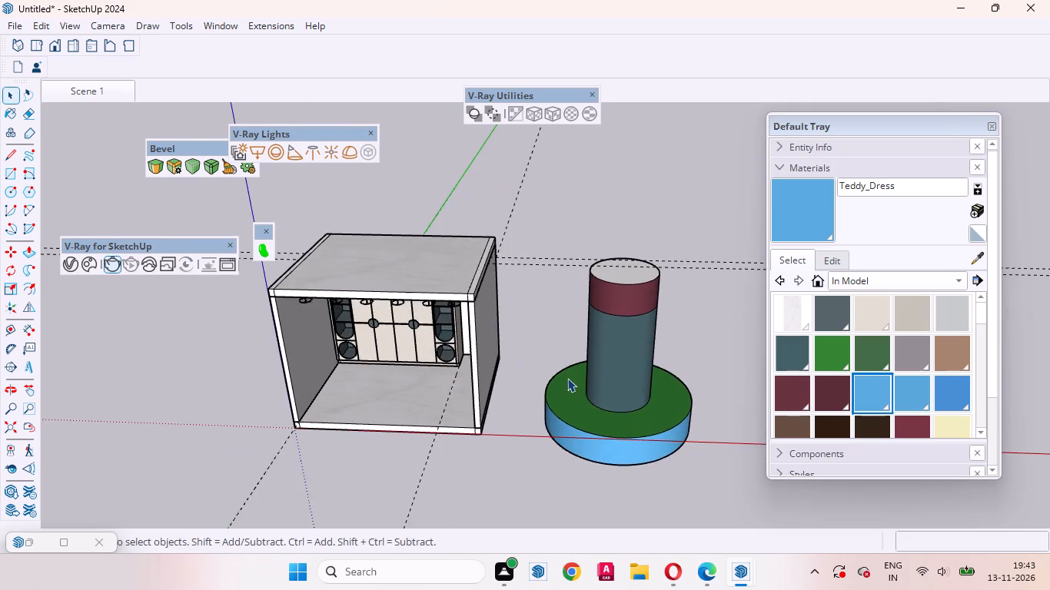
scroll(591, 352, up, 3)
middle_drag(585, 353, 603, 307)
click(653, 336)
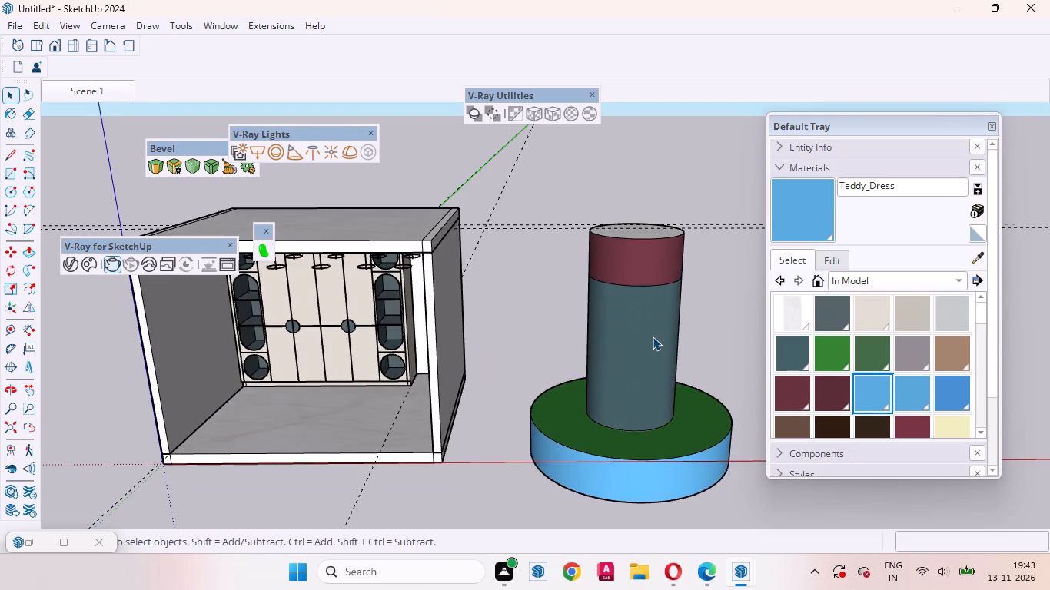
scroll(730, 340, down, 7)
click(68, 91)
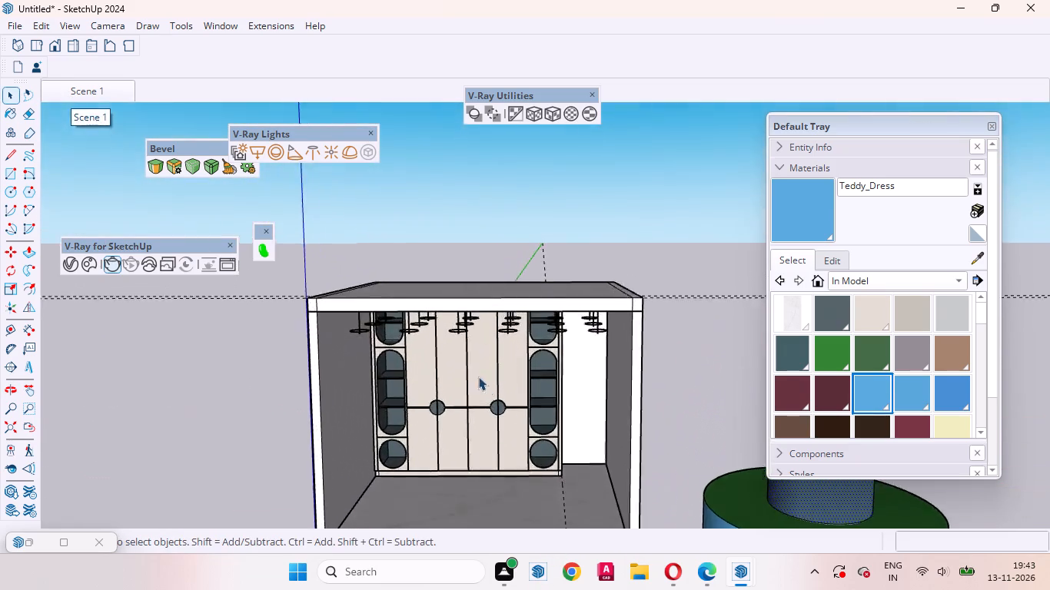
Compare the wardrobe doors in the model with the render in the V-Ray Frame Buffer, and return to the model.
scroll(437, 371, up, 6)
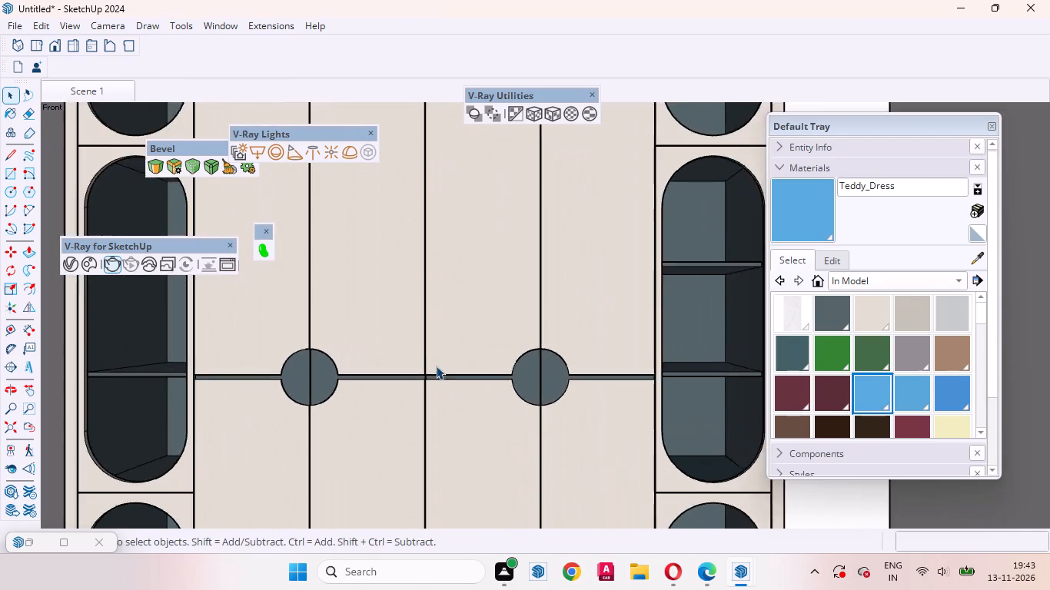
scroll(436, 366, up, 3)
scroll(462, 366, down, 3)
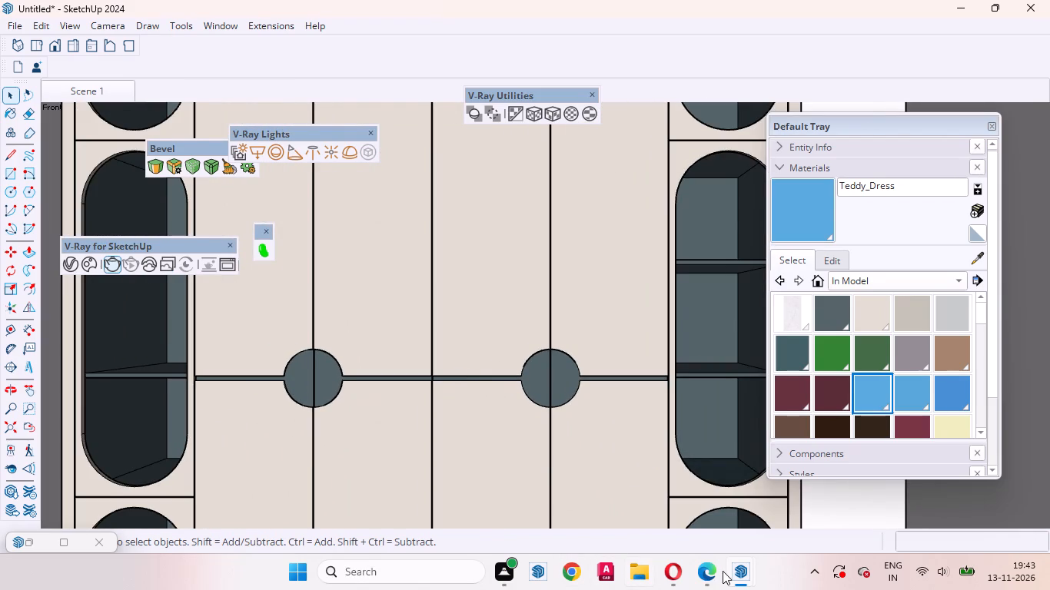
click(729, 571)
click(833, 512)
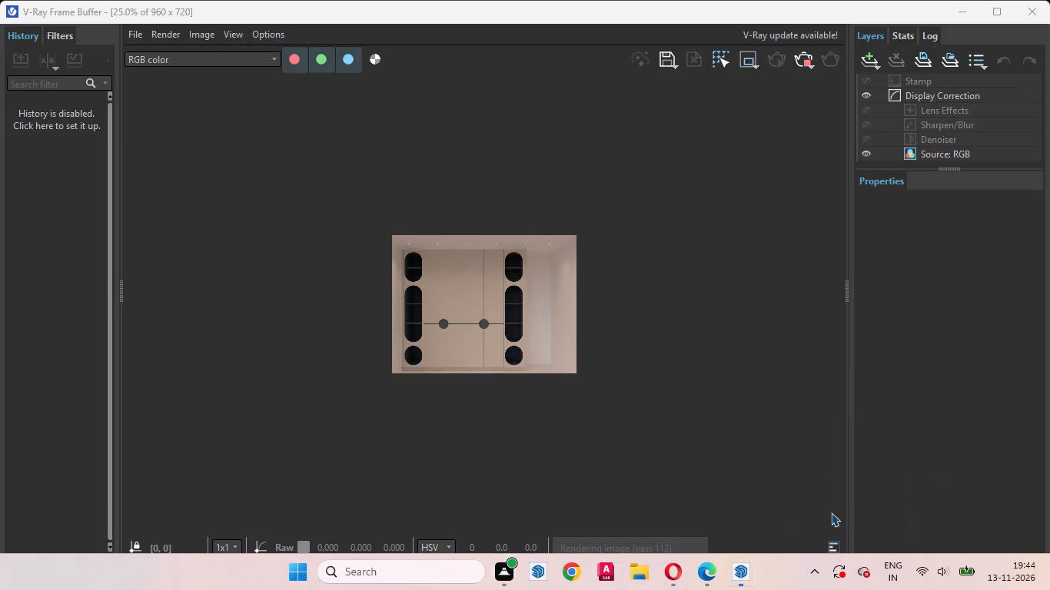
scroll(465, 346, up, 1)
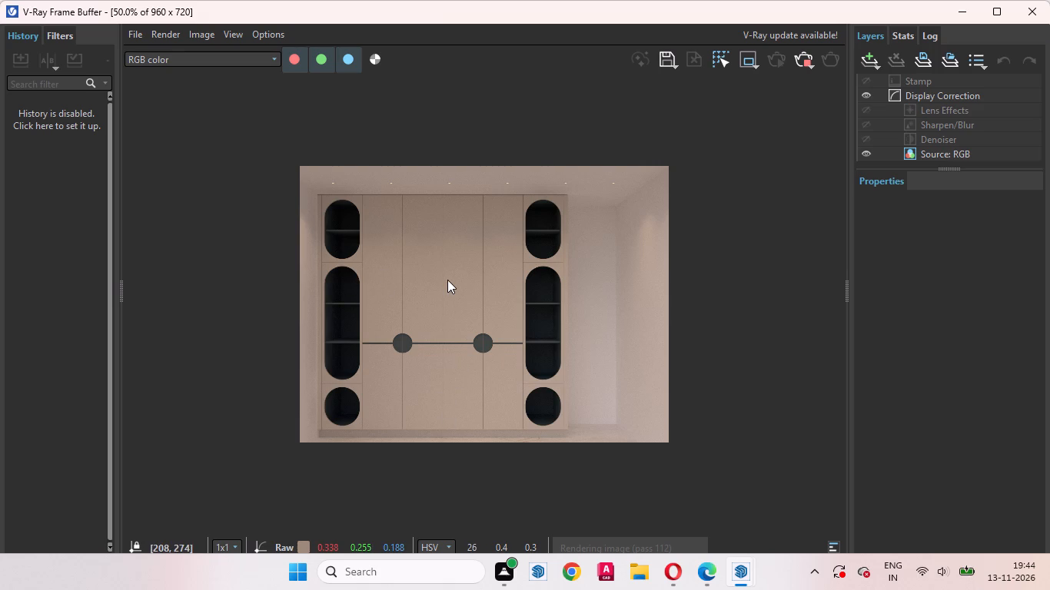
click(958, 16)
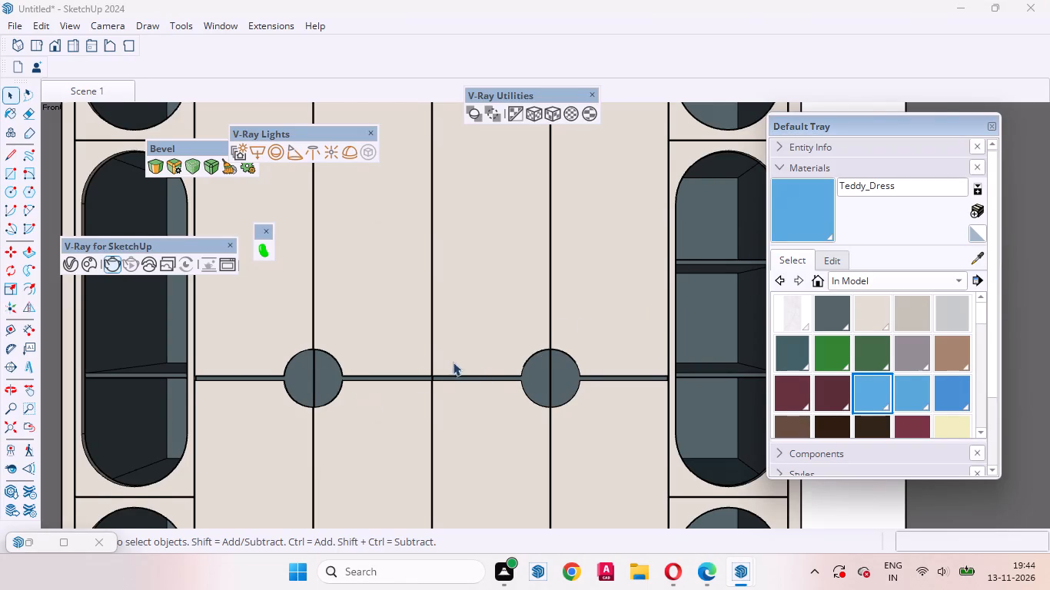
Examine the wardrobe's horizontal groove, door joints and round handles up close, and restore the Scene 1 view.
scroll(424, 362, up, 18)
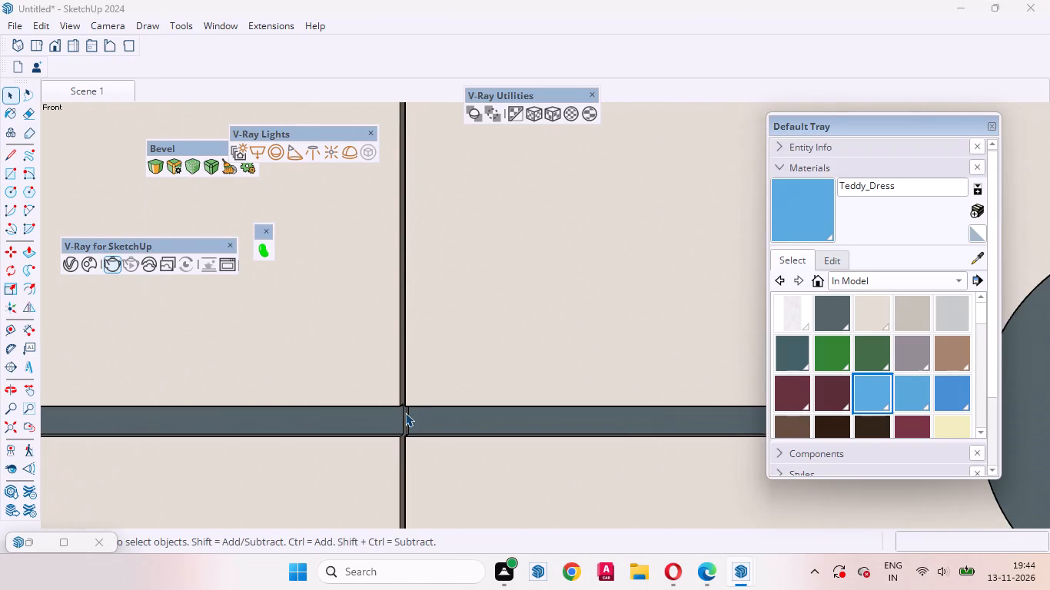
middle_drag(405, 413, 463, 411)
scroll(483, 388, down, 11)
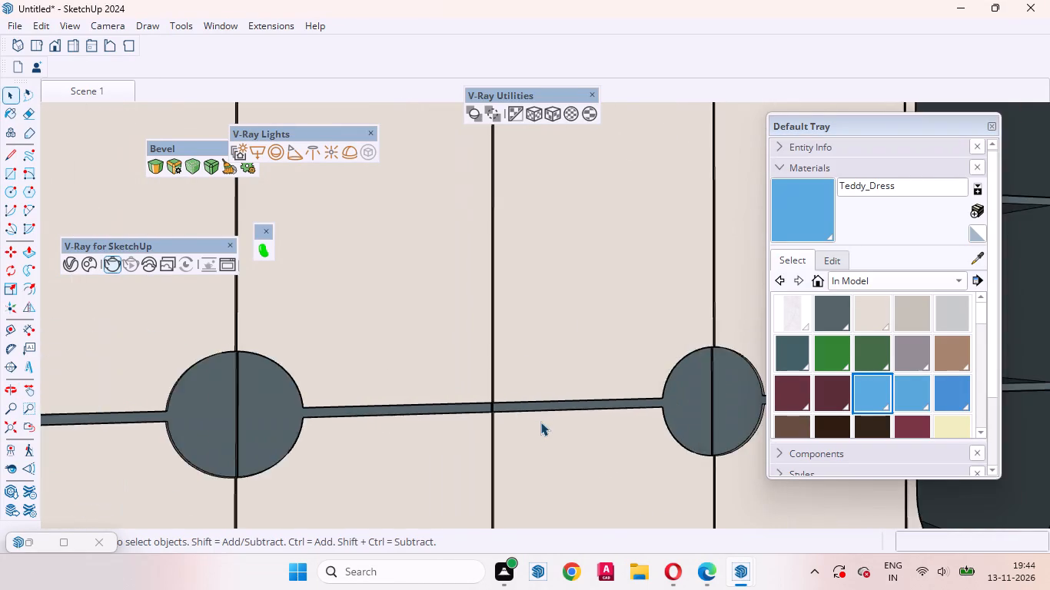
scroll(540, 422, down, 5)
scroll(337, 382, up, 3)
middle_drag(374, 376, 337, 384)
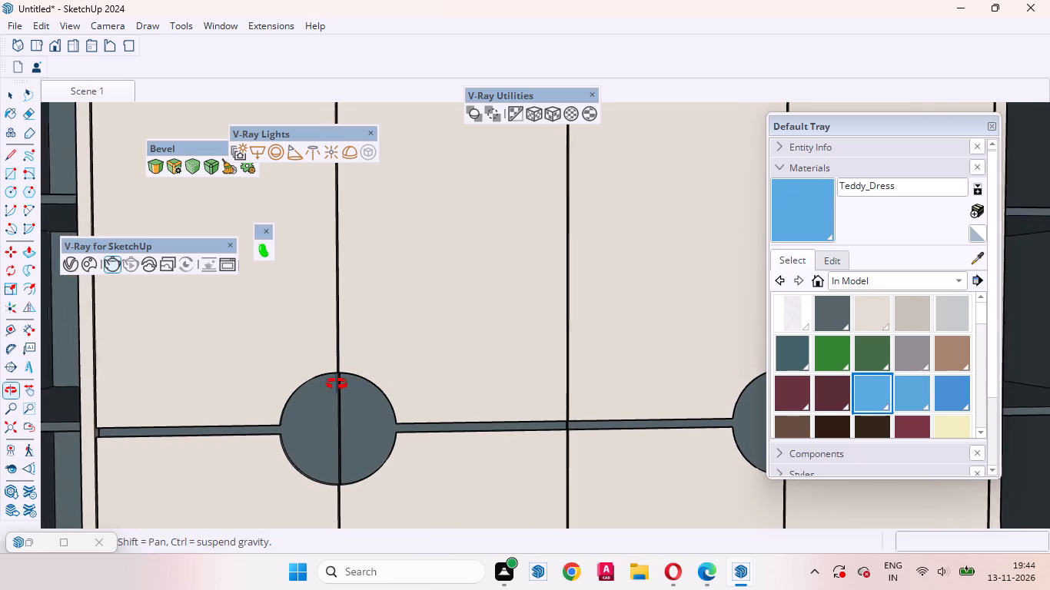
middle_drag(337, 384, 336, 384)
scroll(376, 379, down, 11)
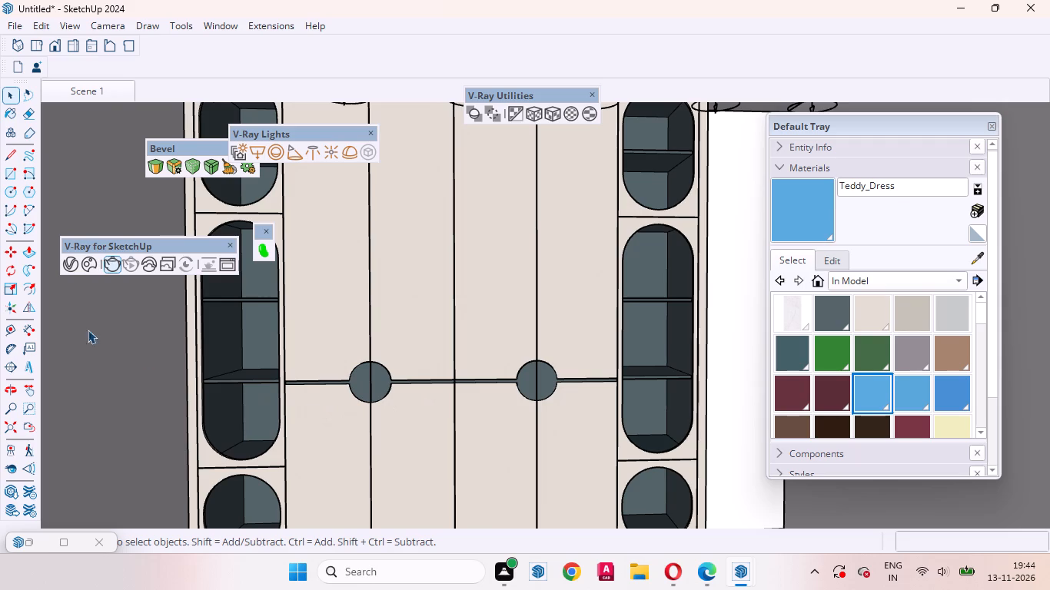
click(101, 94)
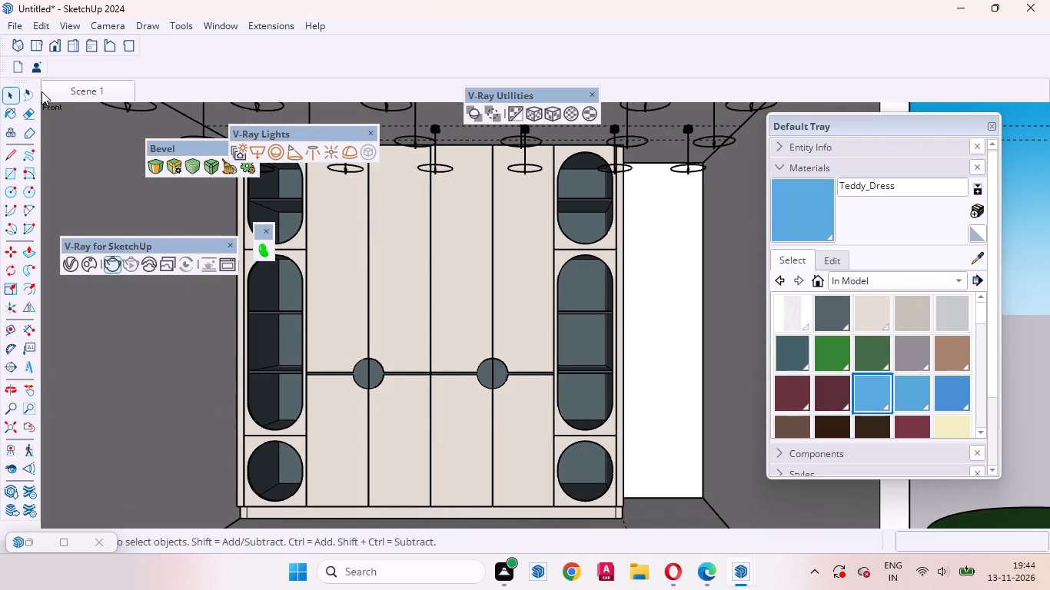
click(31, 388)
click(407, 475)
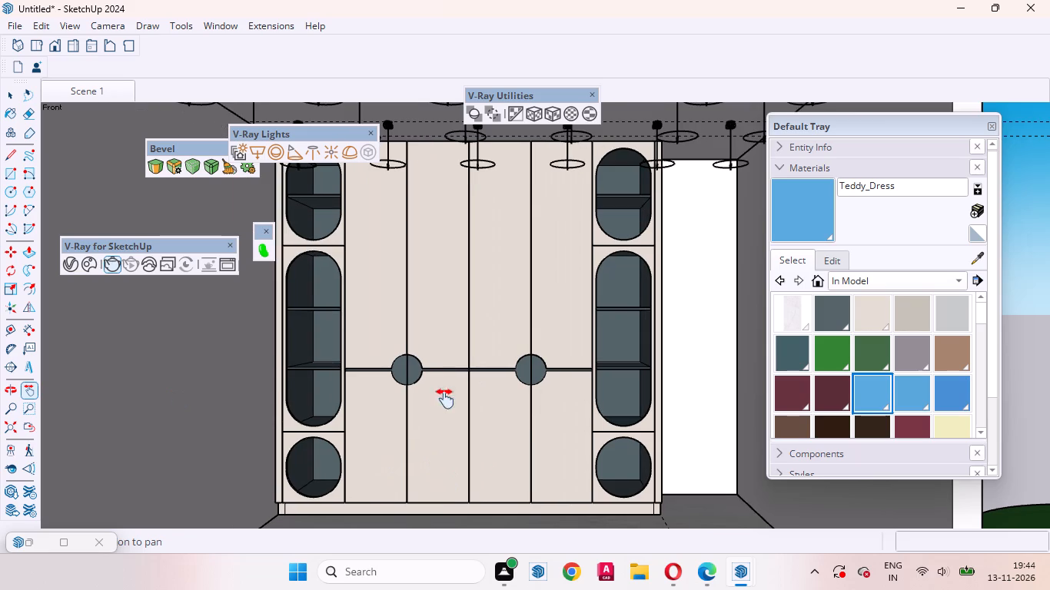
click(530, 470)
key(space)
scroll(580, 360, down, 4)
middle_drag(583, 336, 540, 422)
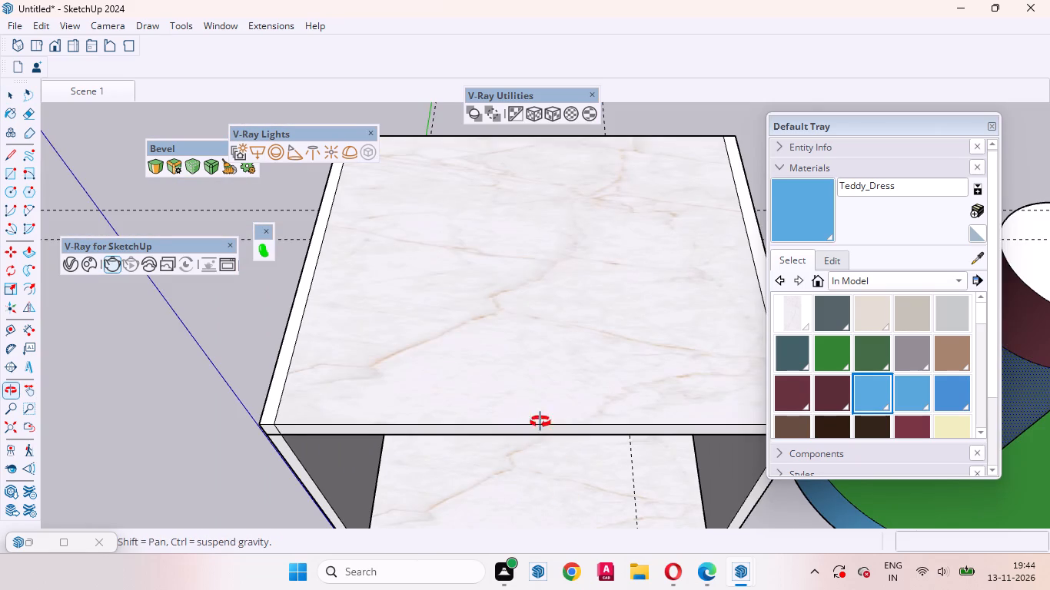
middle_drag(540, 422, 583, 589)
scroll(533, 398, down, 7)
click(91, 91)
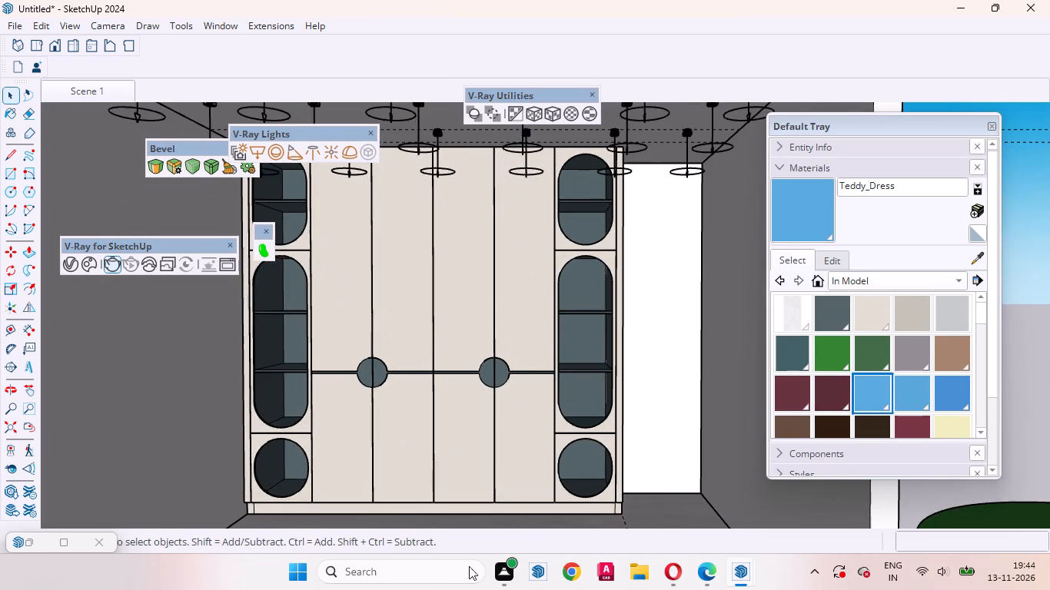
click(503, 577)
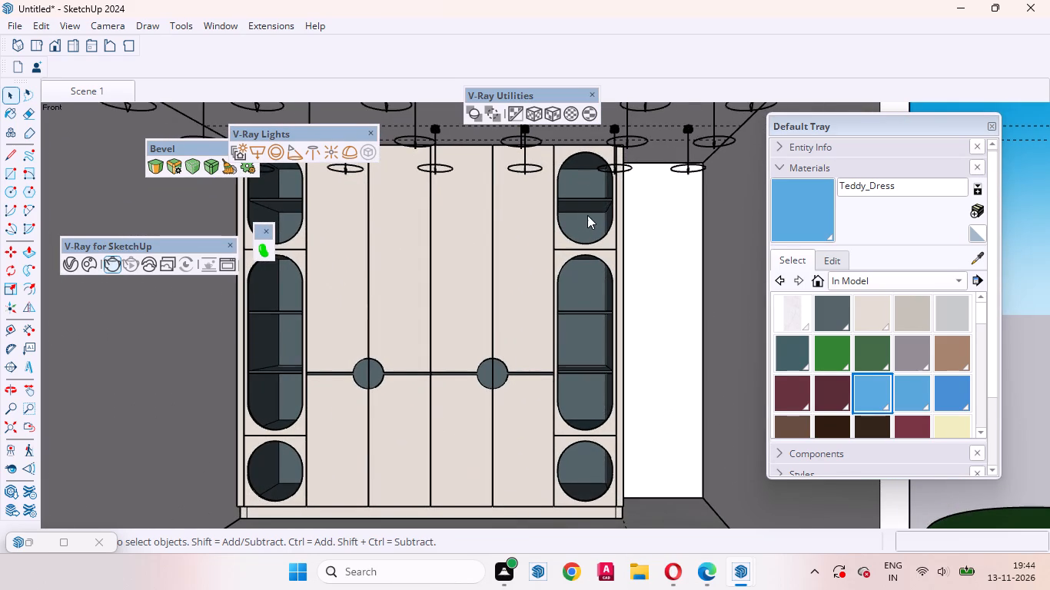
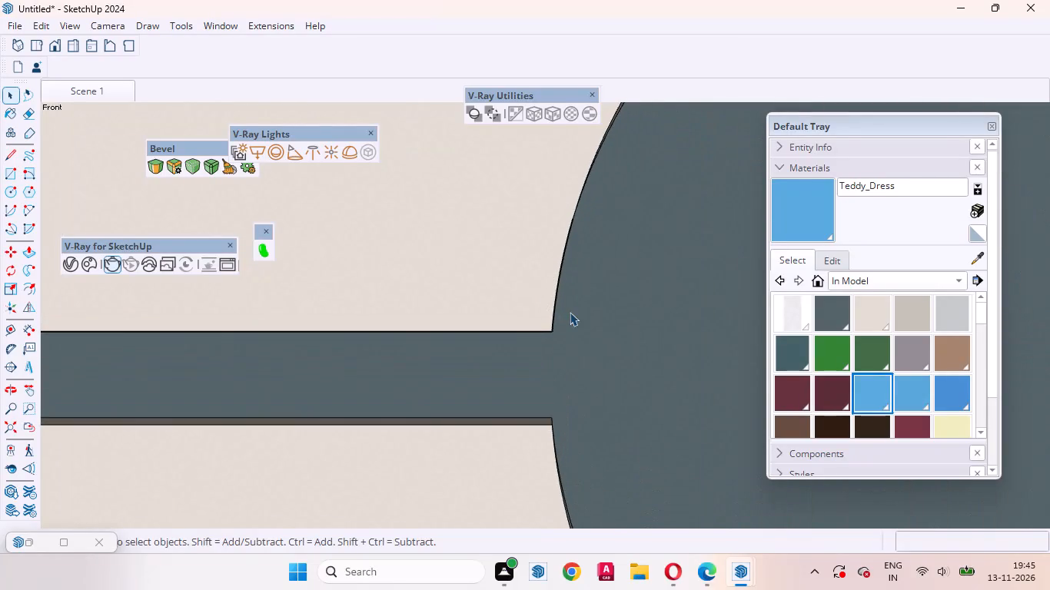
Examine the wardrobe's horizontal groove and the inner edges of the first round handle recess up close from several angles.
middle_drag(571, 312, 432, 326)
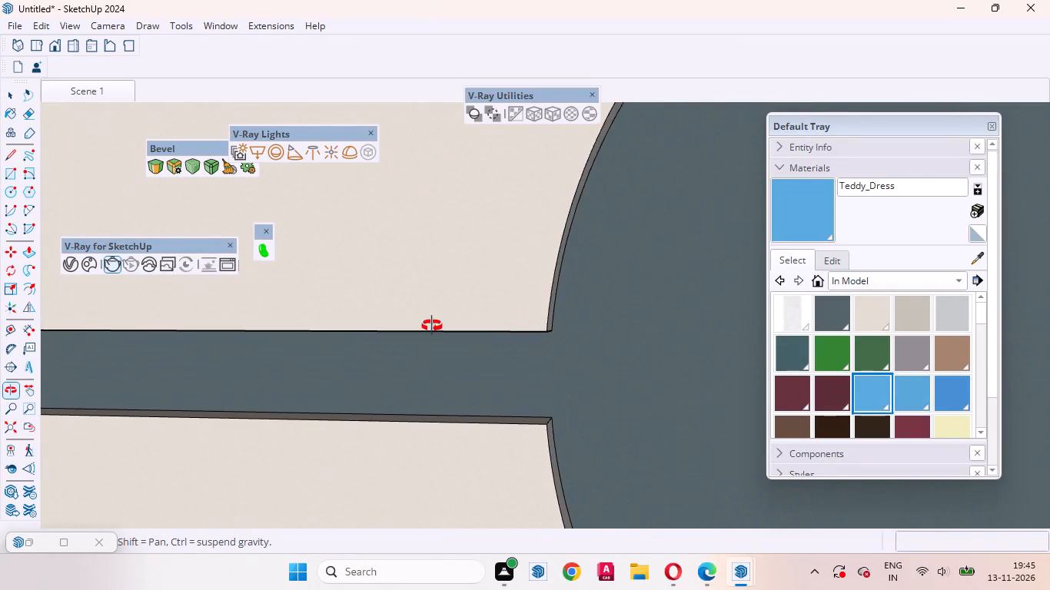
middle_drag(432, 326, 295, 258)
scroll(641, 308, up, 8)
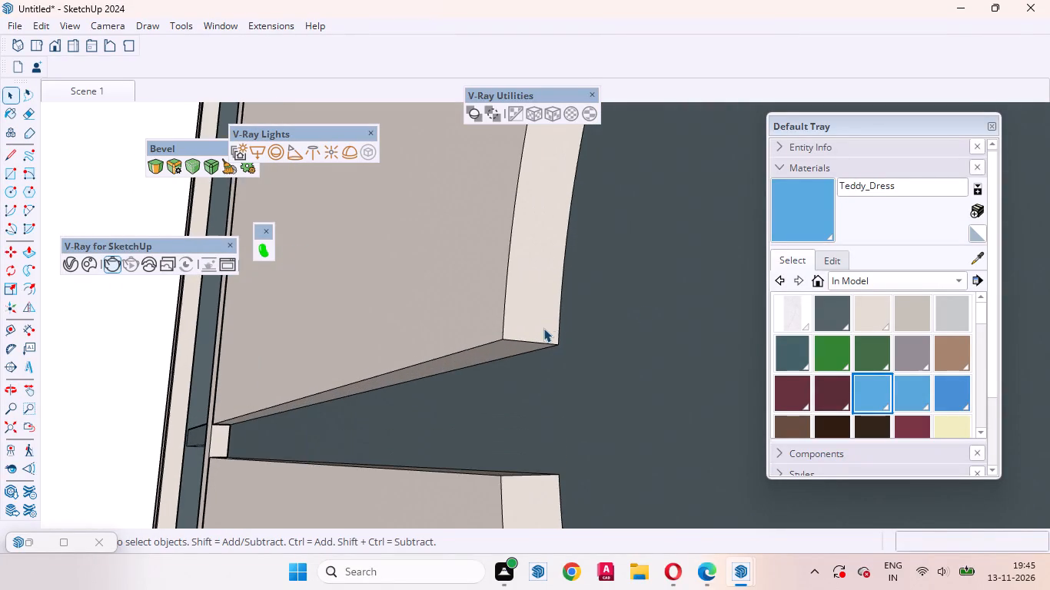
scroll(543, 328, up, 8)
middle_drag(515, 370, 516, 325)
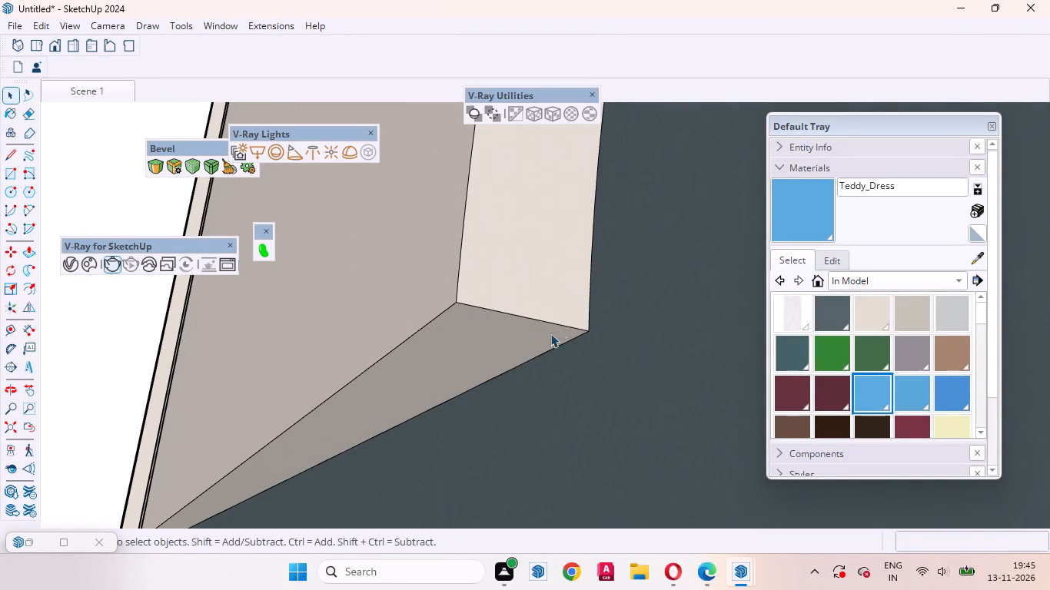
scroll(576, 284, down, 6)
middle_drag(660, 349, 780, 419)
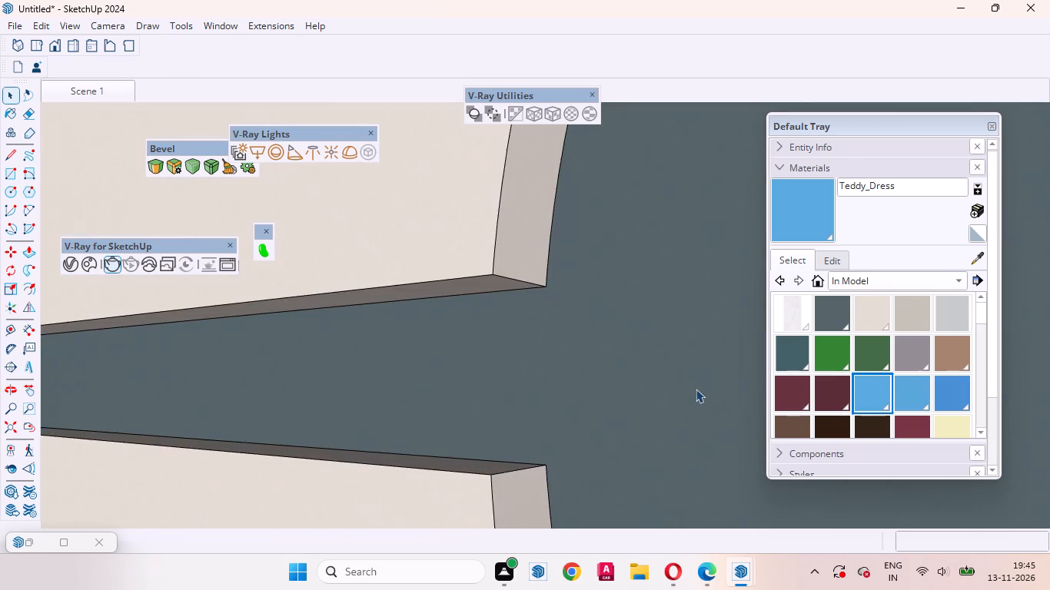
scroll(549, 323, down, 20)
scroll(430, 333, down, 2)
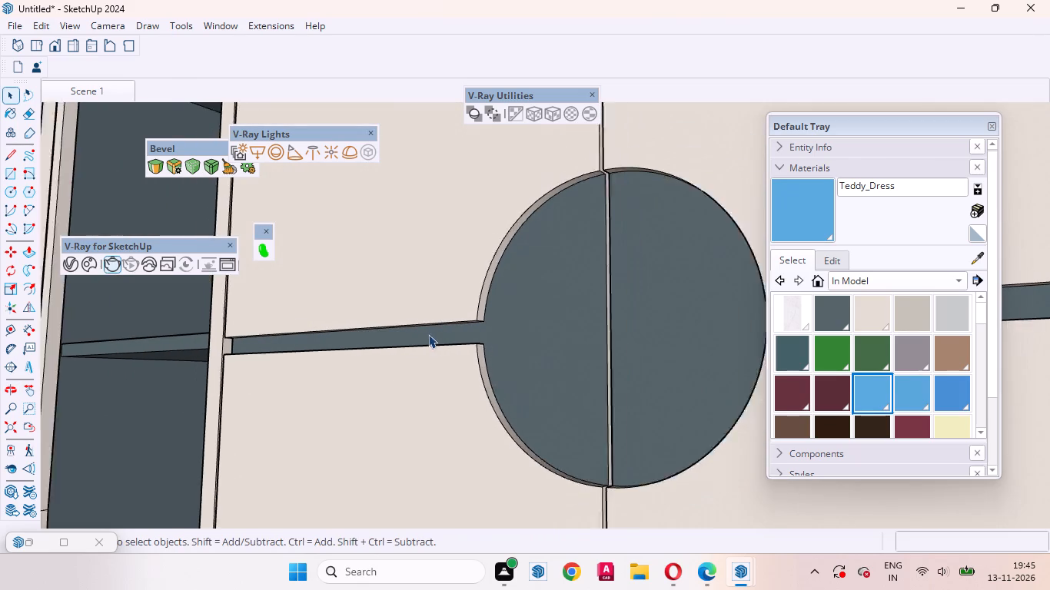
scroll(428, 334, down, 1)
scroll(553, 268, up, 11)
middle_click(583, 269)
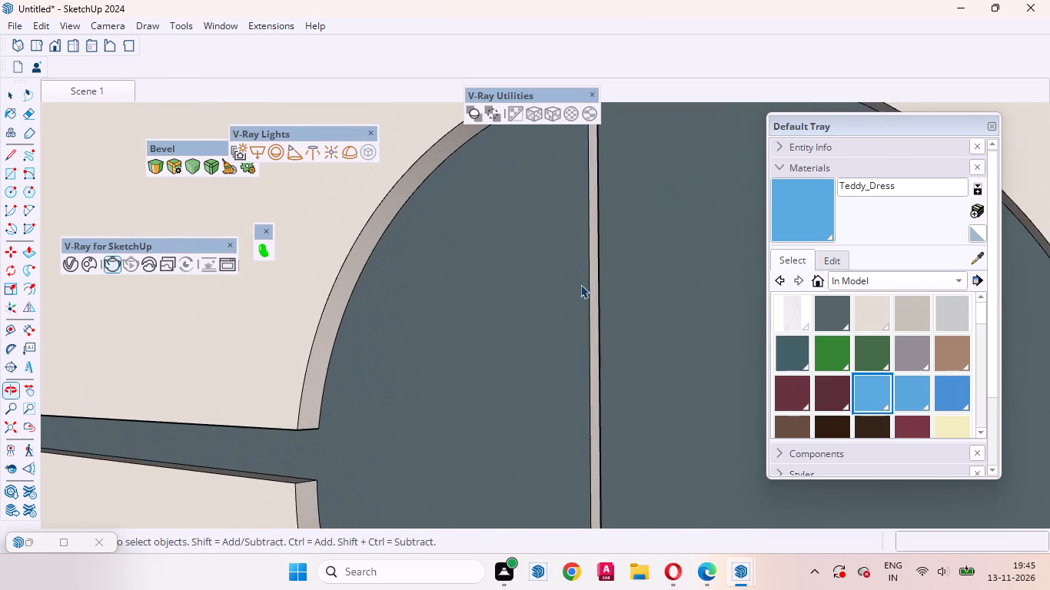
scroll(579, 300, up, 3)
Sample the Olon-Denim-Chic-VT14-1K material from the round handle recess and open the wardrobe door group for editing.
click(973, 261)
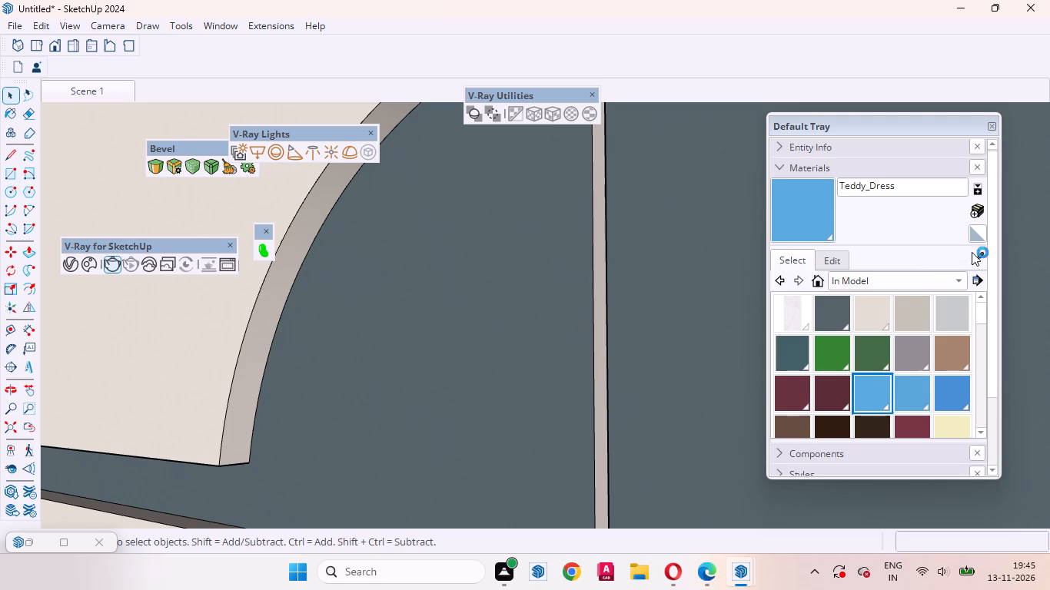
click(653, 366)
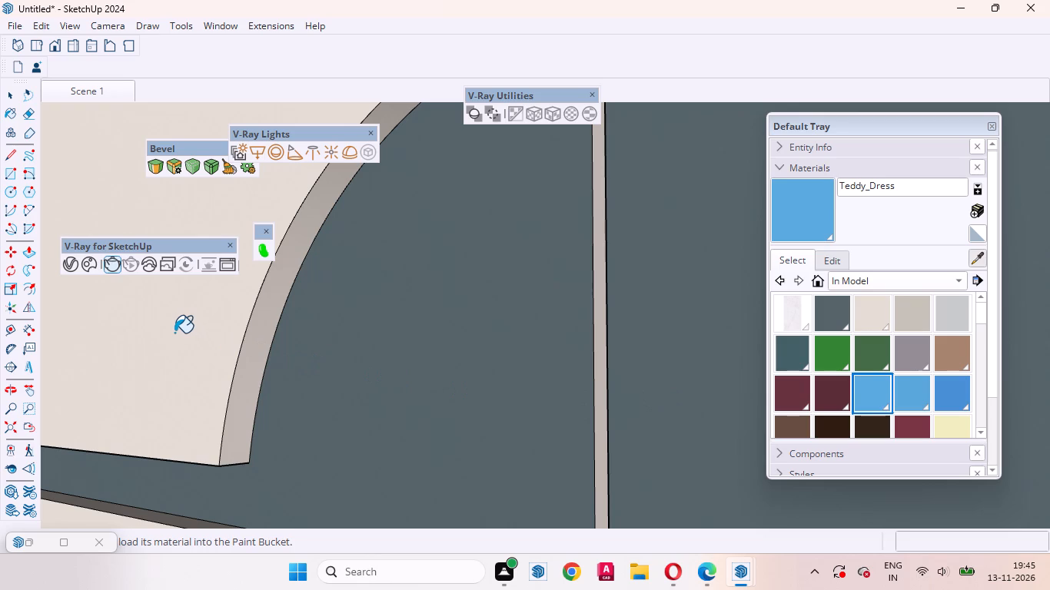
click(8, 93)
scroll(603, 421, up, 5)
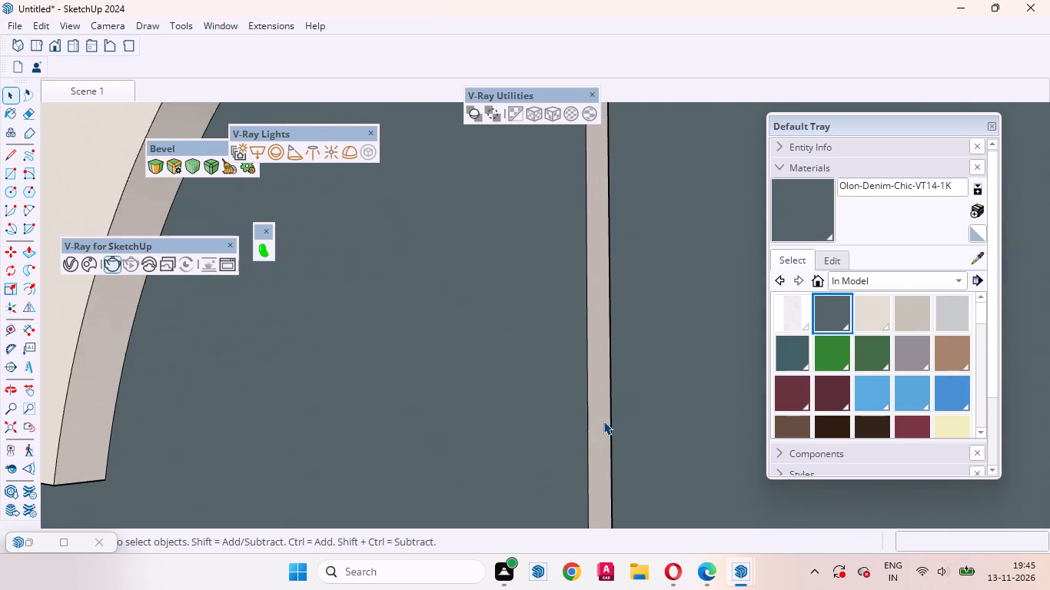
scroll(603, 421, up, 4)
click(596, 399)
double_click(593, 404)
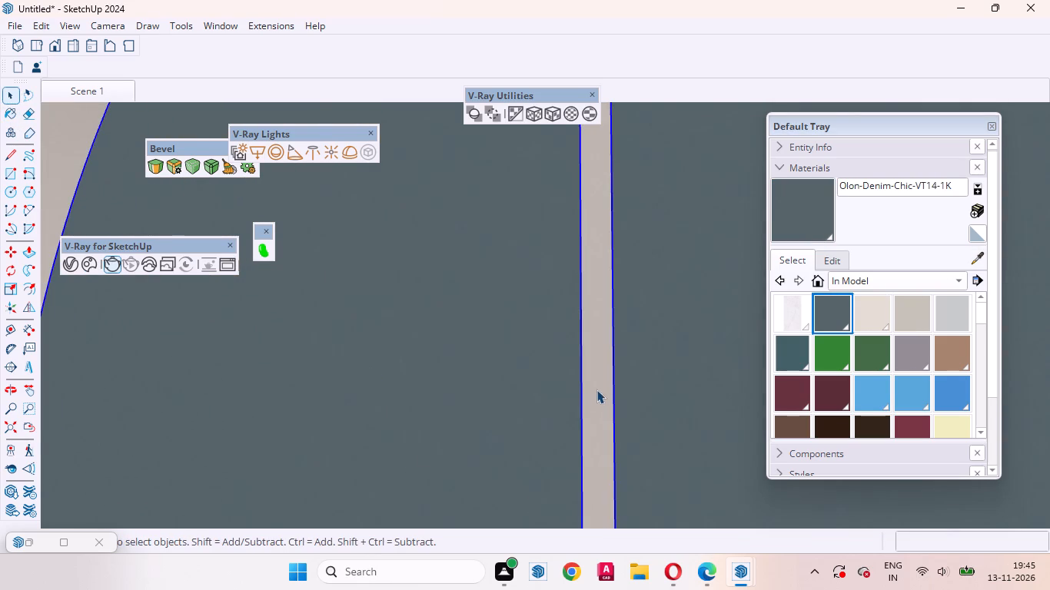
Examine the rims, centre joints and adjoining grooves of both round handle recesses from several angles.
scroll(599, 443, down, 3)
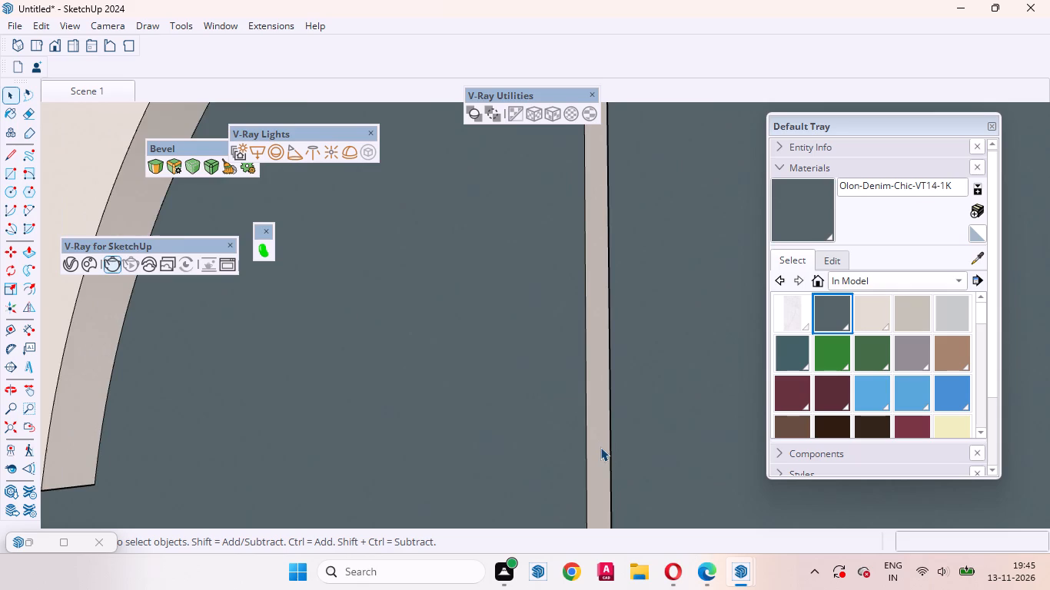
scroll(601, 447, down, 16)
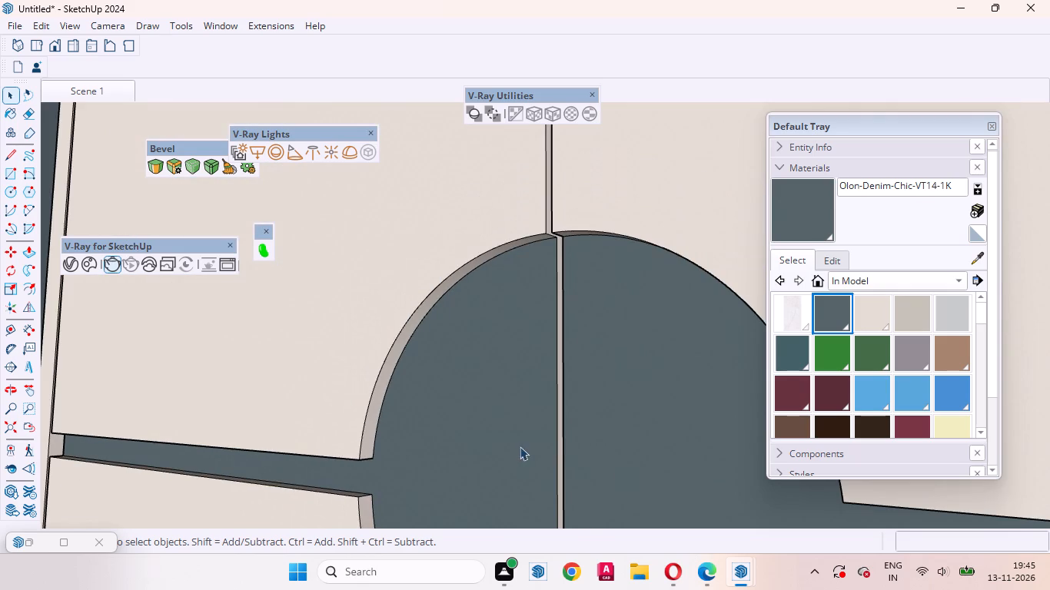
scroll(564, 409, down, 5)
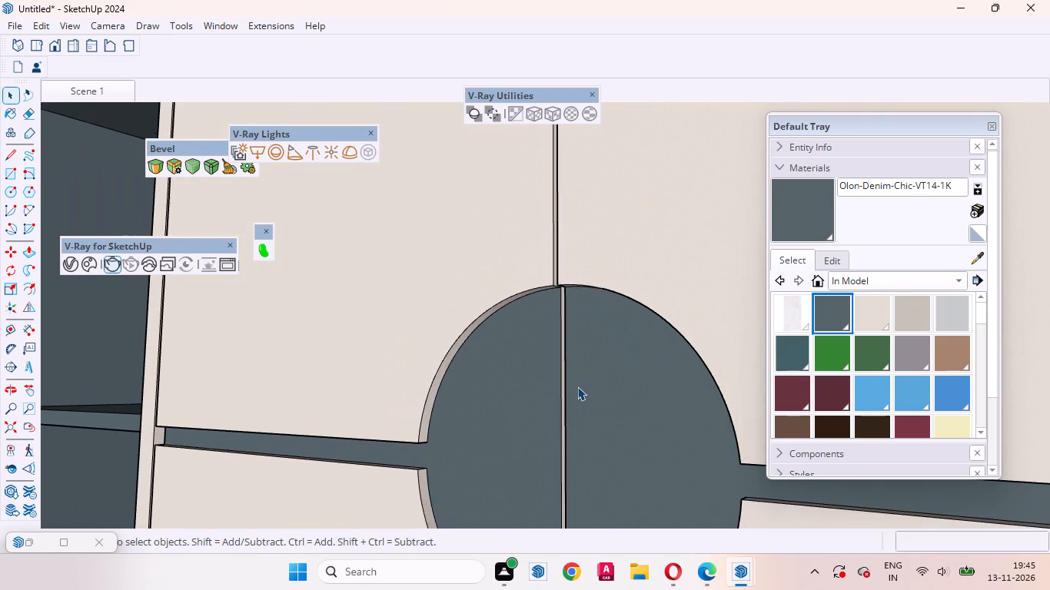
scroll(577, 386, up, 3)
scroll(627, 370, down, 6)
middle_drag(488, 399, 627, 433)
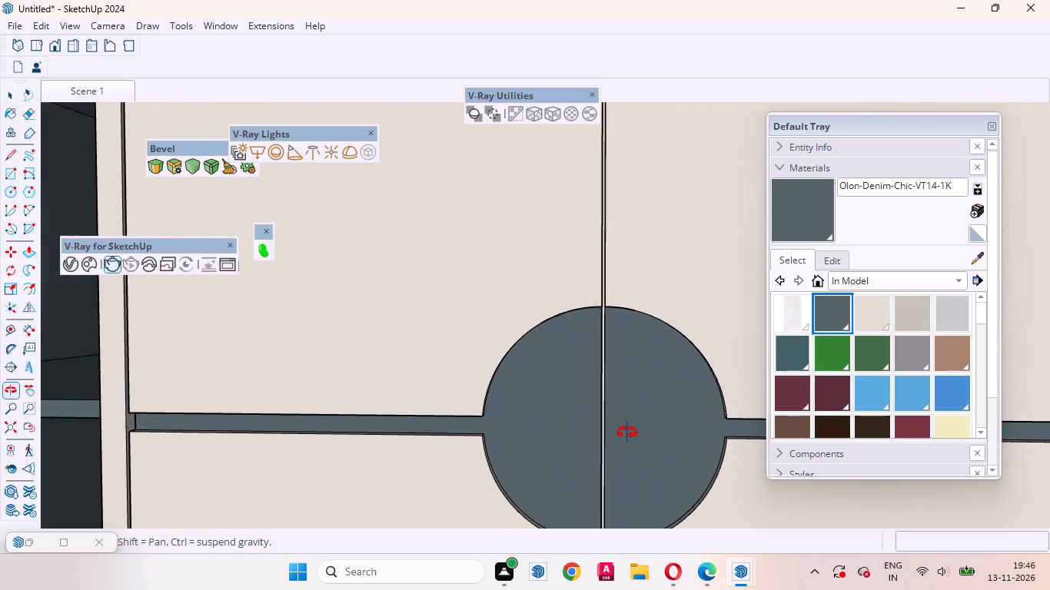
middle_drag(627, 433, 629, 433)
scroll(633, 433, up, 1)
scroll(633, 433, down, 11)
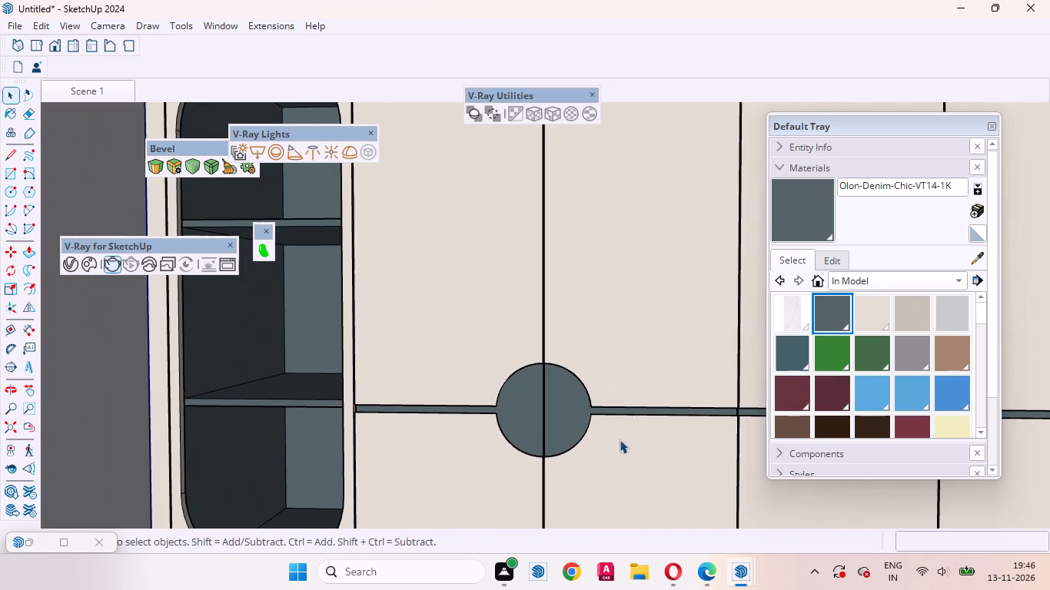
scroll(504, 441, down, 10)
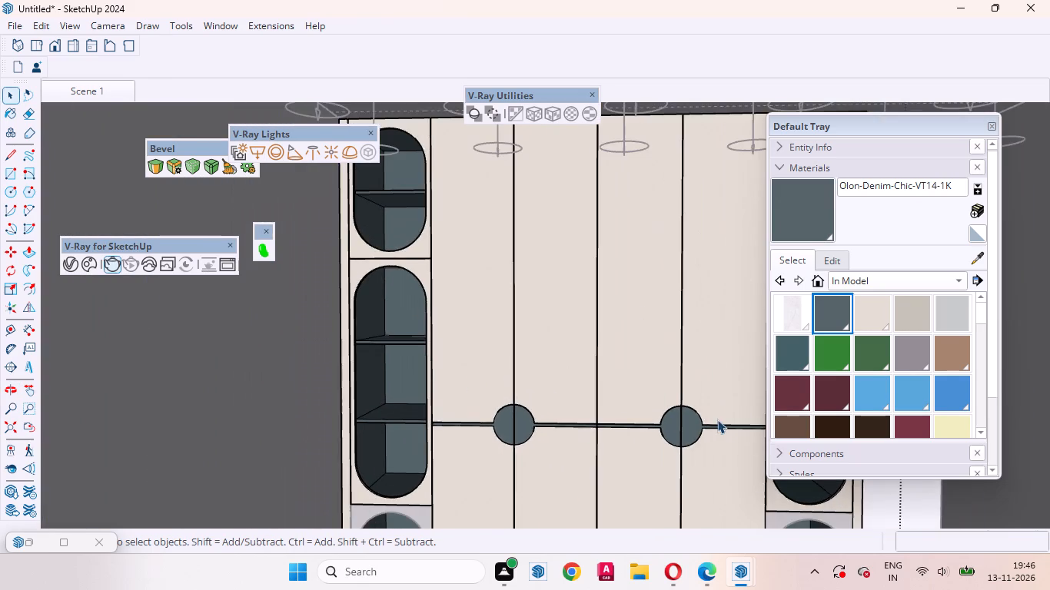
scroll(717, 419, up, 18)
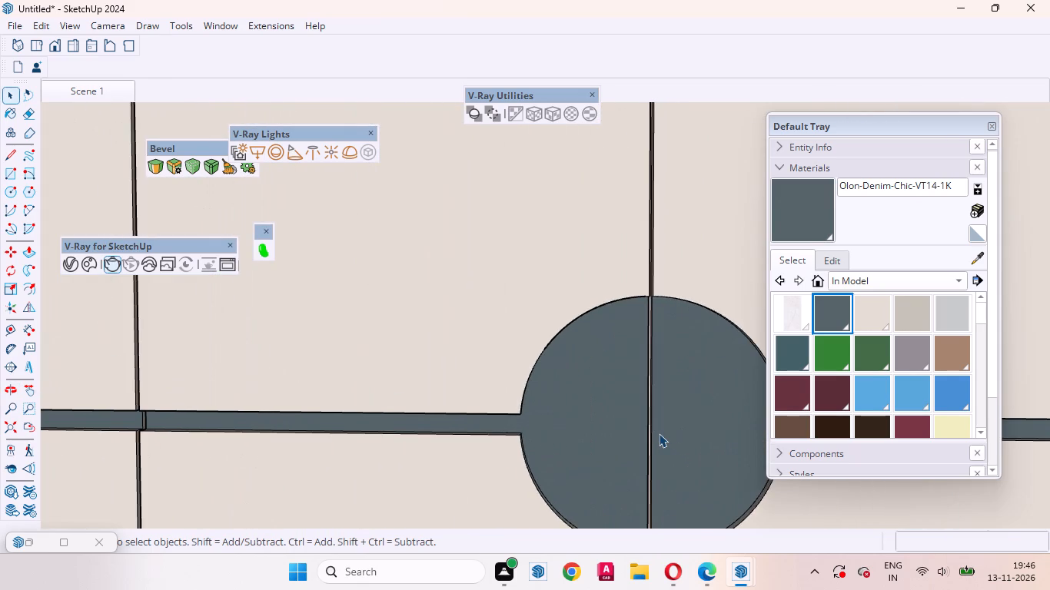
scroll(659, 433, up, 9)
middle_drag(653, 442, 640, 466)
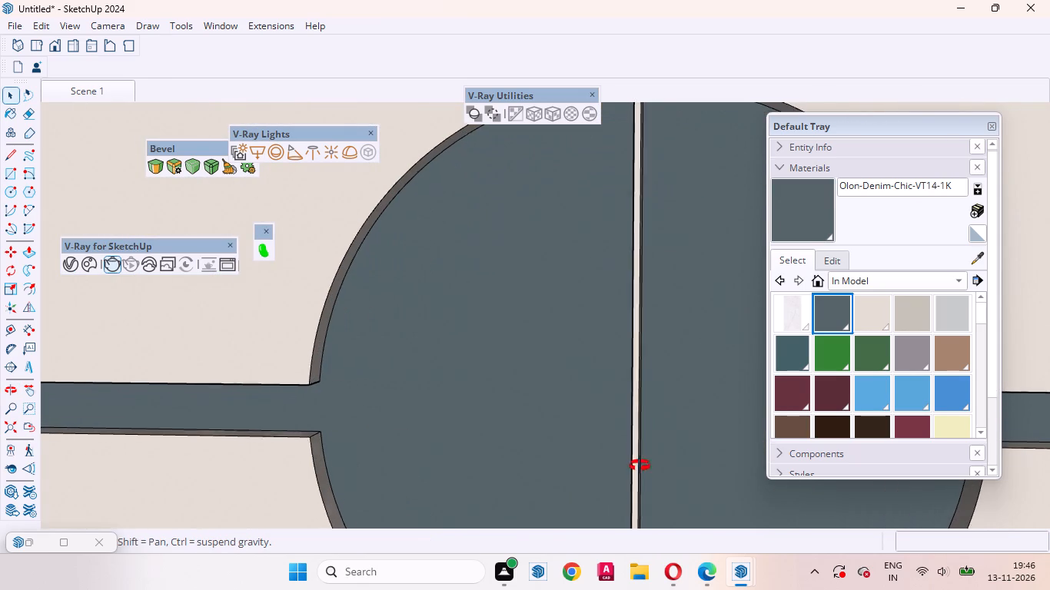
middle_drag(640, 466, 726, 514)
scroll(611, 356, down, 5)
scroll(605, 355, up, 1)
scroll(600, 358, down, 6)
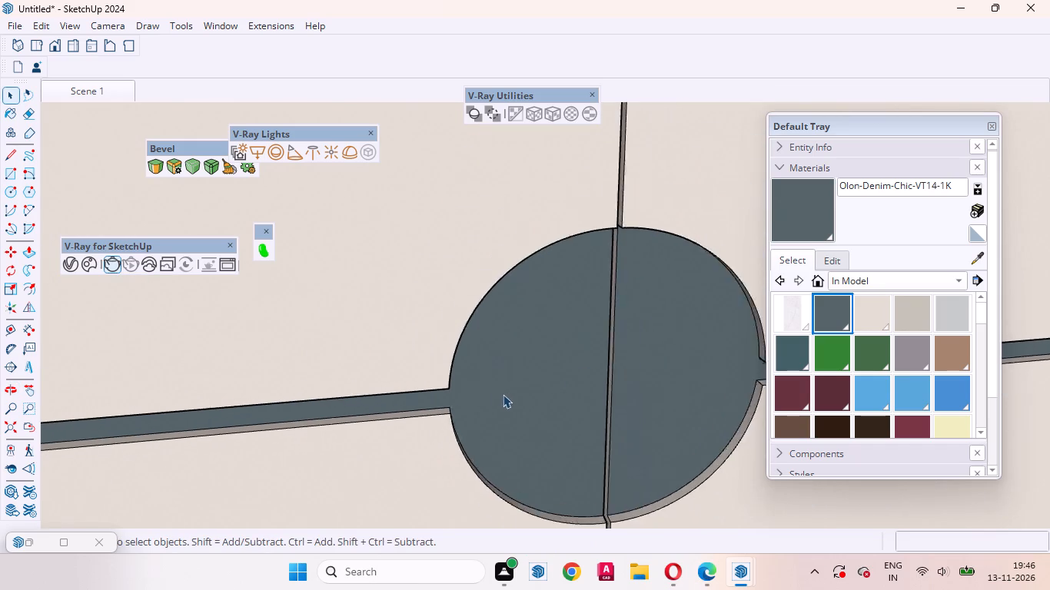
scroll(503, 394, down, 3)
Paint the lower rim on both halves of the second round handle recess with Olon-Denim-Chic-VT14-1K.
scroll(606, 511, up, 17)
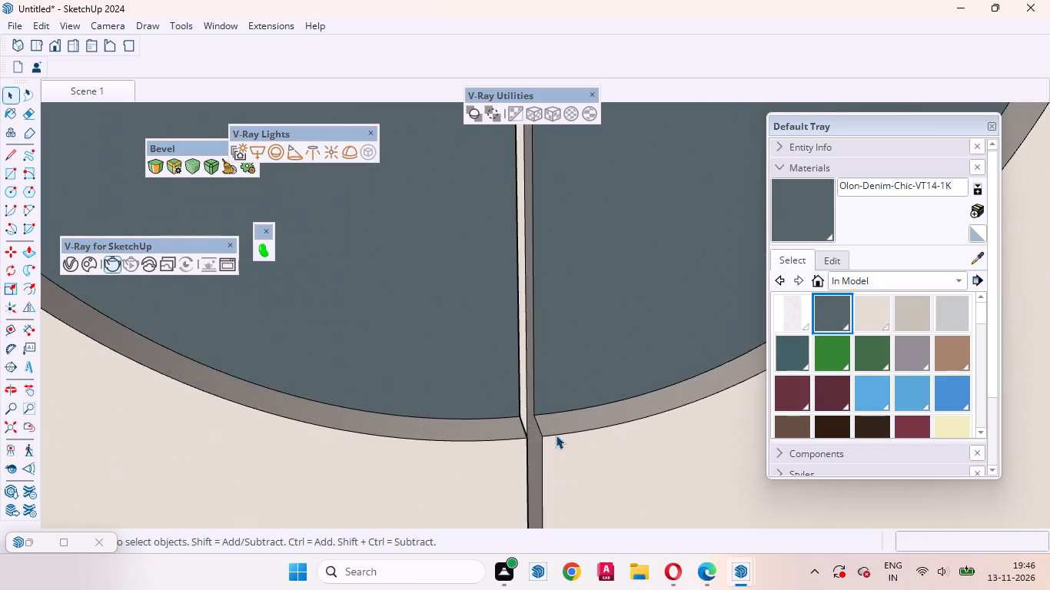
scroll(556, 435, up, 16)
middle_drag(444, 401, 459, 404)
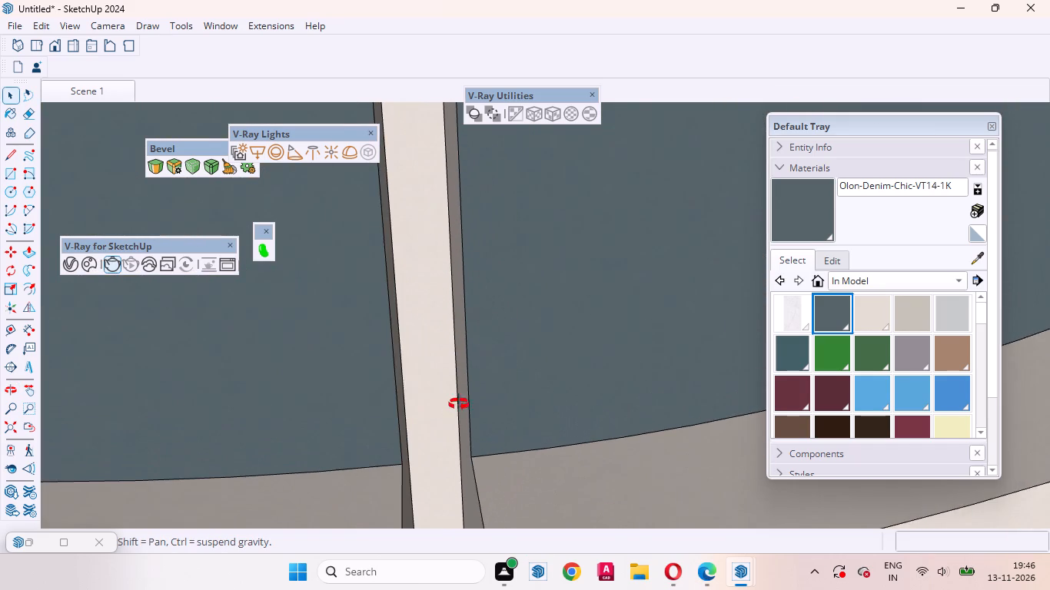
middle_drag(459, 404, 361, 440)
scroll(543, 436, down, 5)
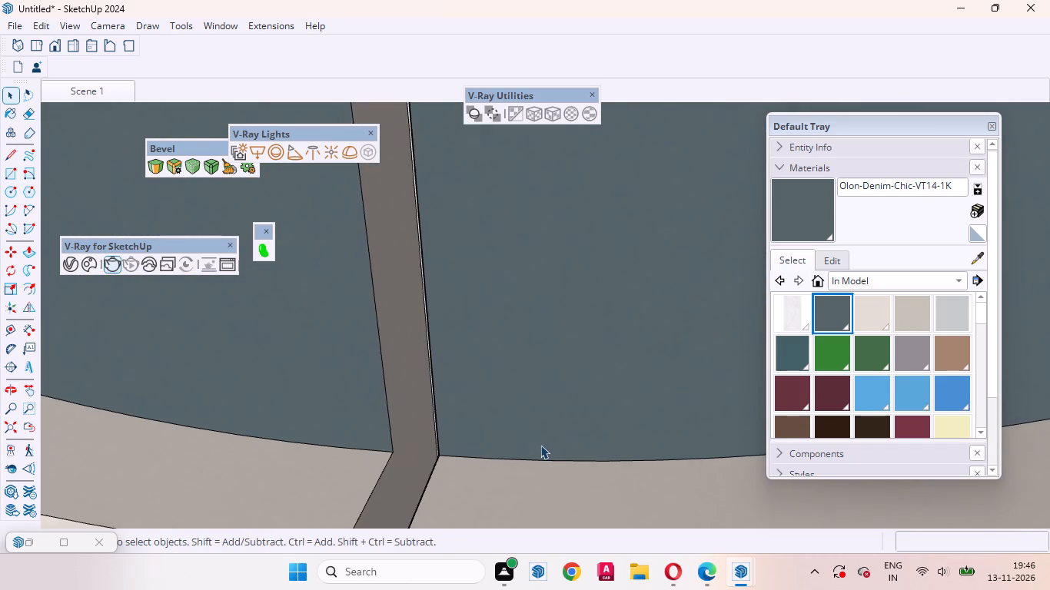
scroll(540, 445, down, 11)
click(604, 472)
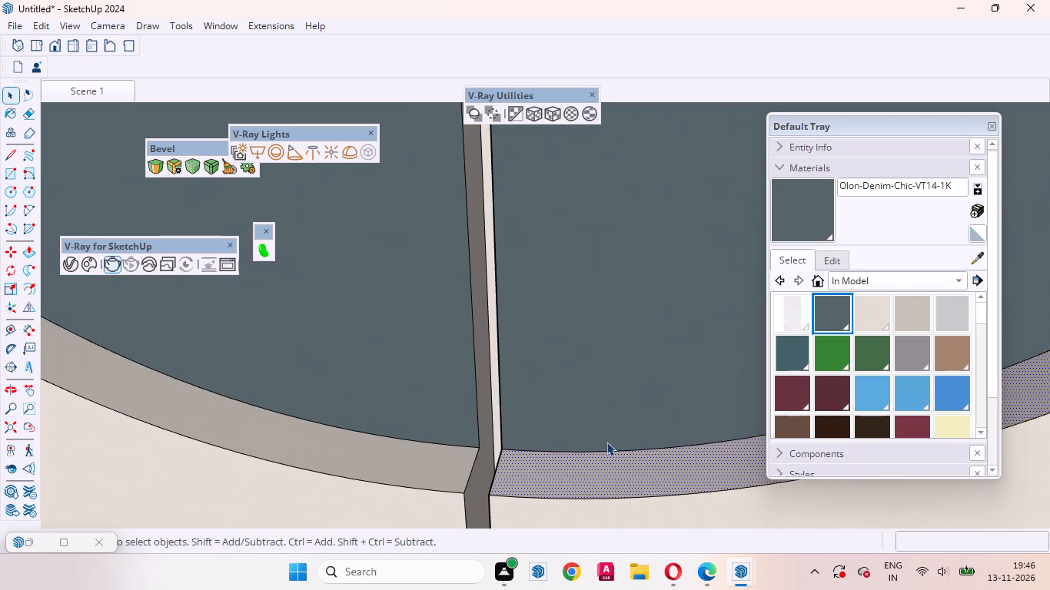
middle_drag(611, 497, 617, 534)
click(810, 207)
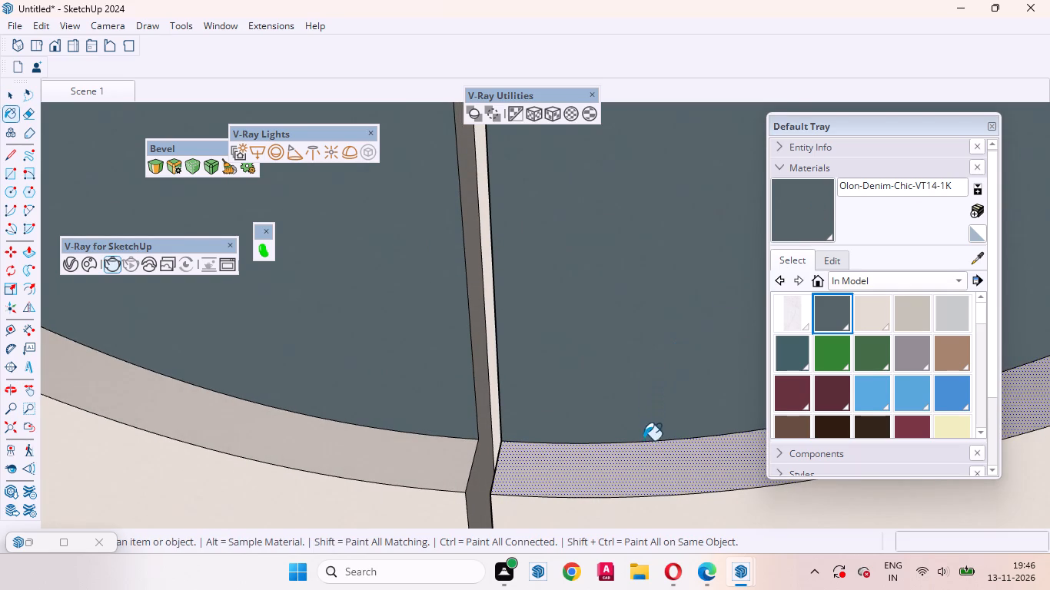
click(646, 477)
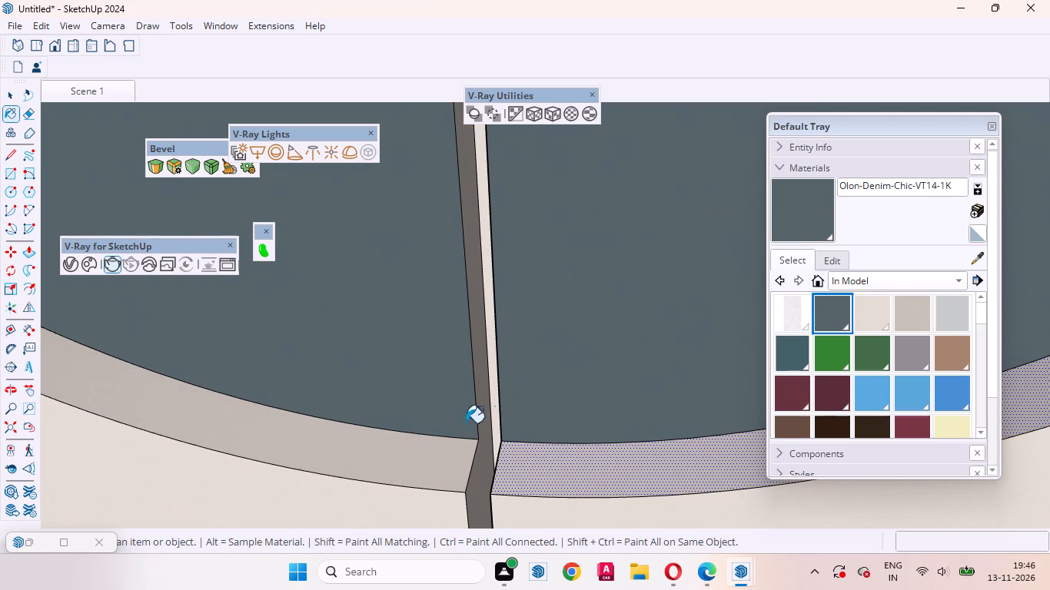
click(410, 461)
Paint both edges of the groove left of the second round recess and the recess's upper-left rim with Olon-Denim-Chic-VT14-1K.
scroll(571, 445, down, 10)
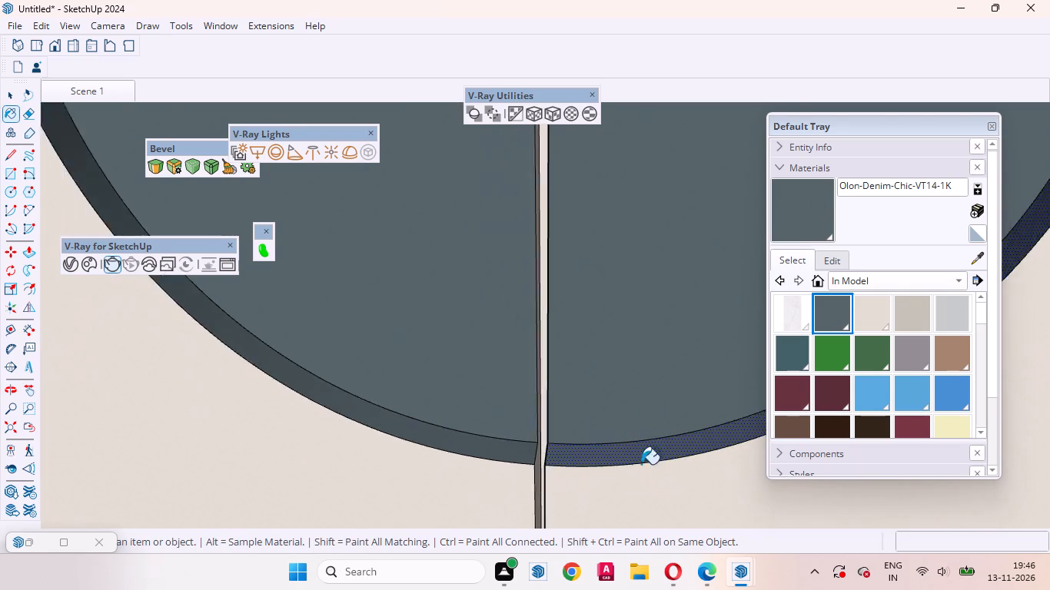
scroll(641, 464, down, 10)
scroll(407, 343, up, 10)
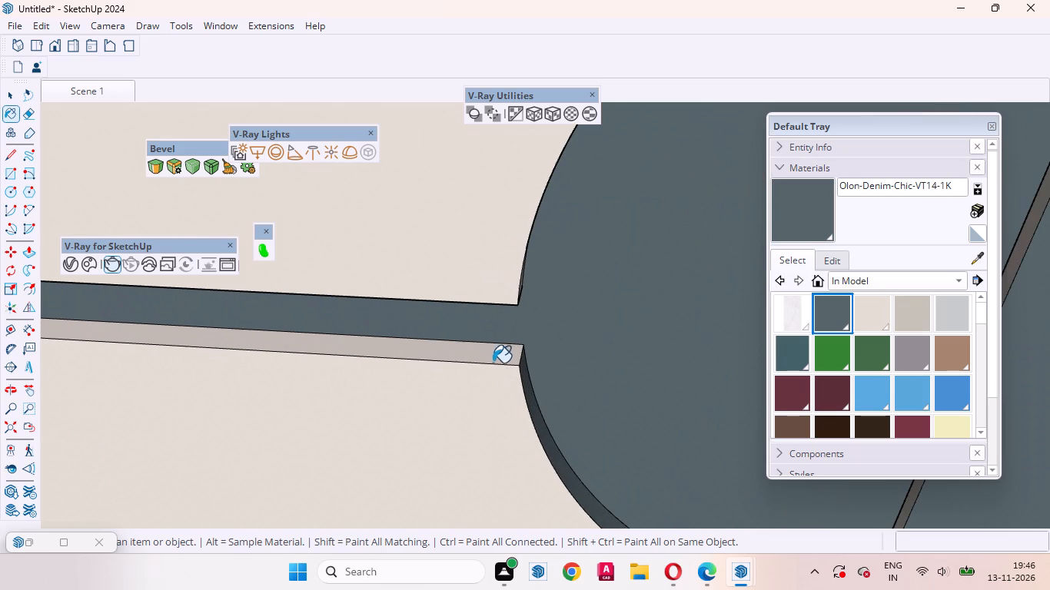
click(497, 356)
middle_drag(497, 383, 473, 178)
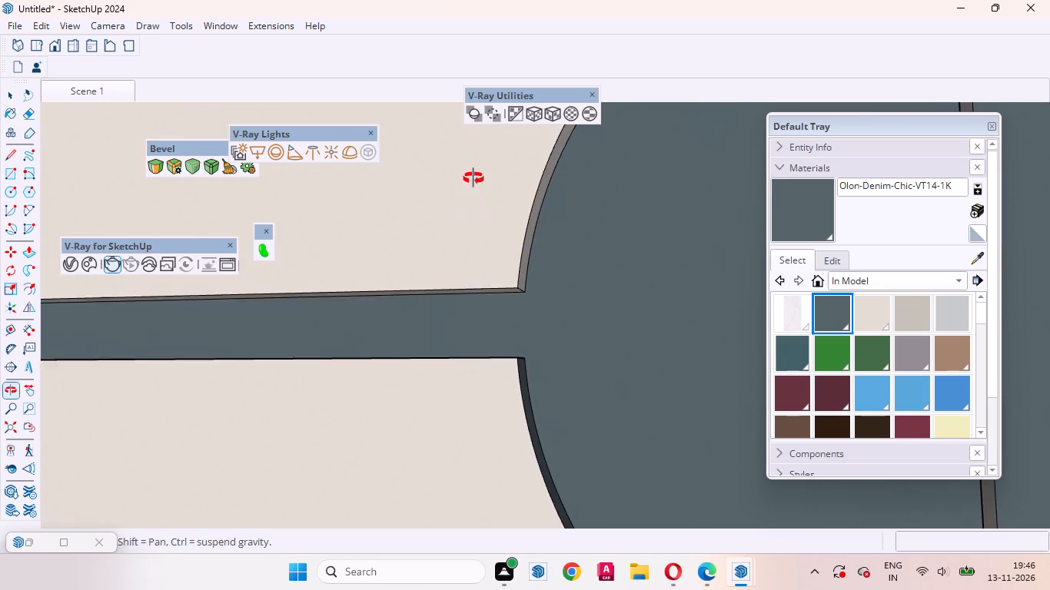
middle_drag(473, 178, 477, 159)
scroll(517, 293, up, 9)
click(502, 310)
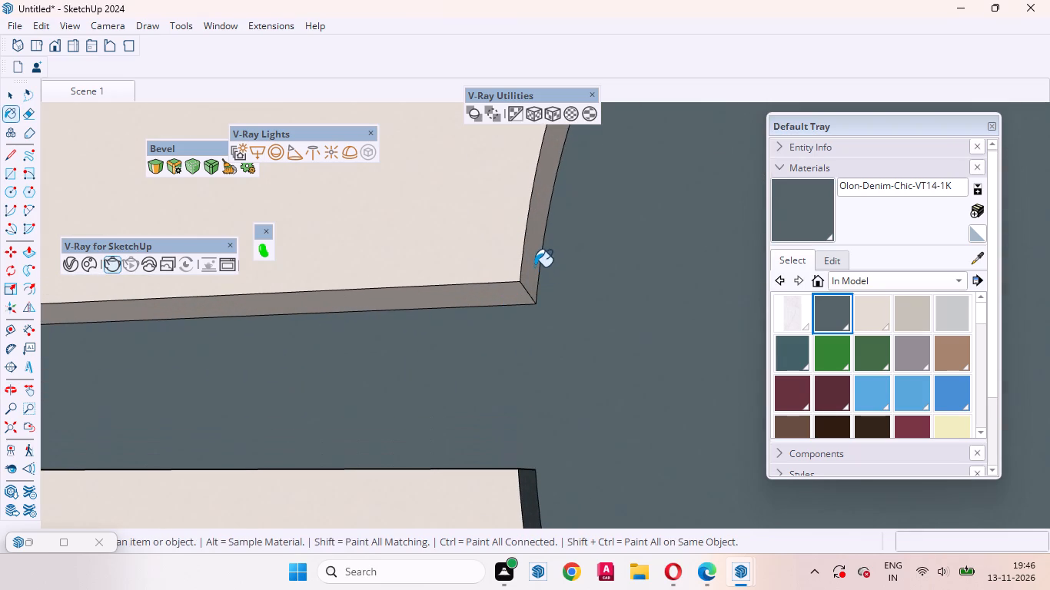
click(532, 264)
scroll(503, 307, up, 5)
click(497, 287)
Paint the upper-right rim of the second round recess with Olon-Denim-Chic-VT14-1K.
scroll(530, 360, down, 9)
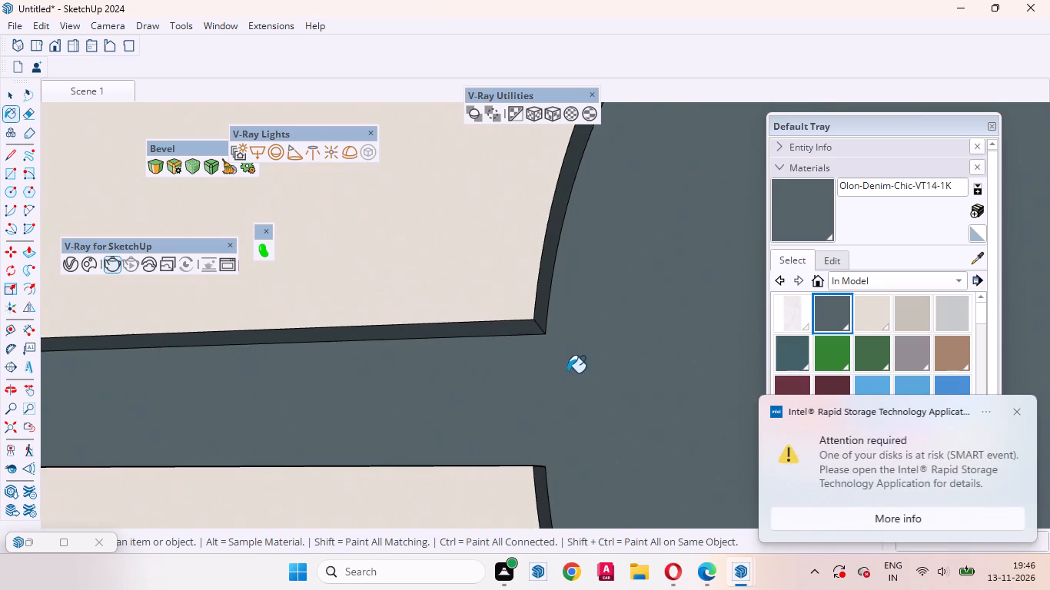
scroll(567, 373, down, 19)
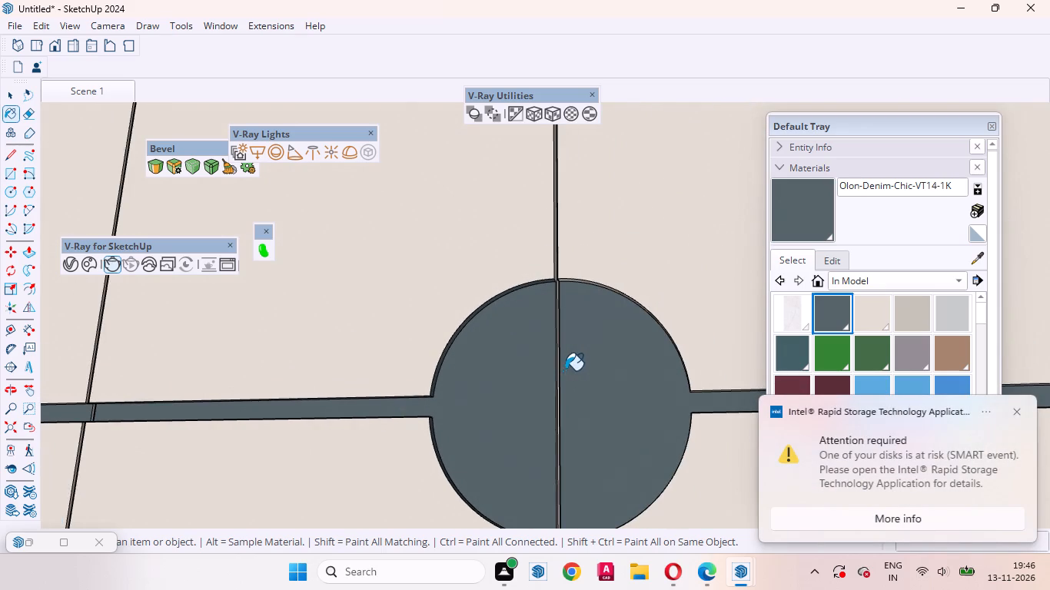
scroll(565, 370, up, 3)
scroll(583, 293, up, 16)
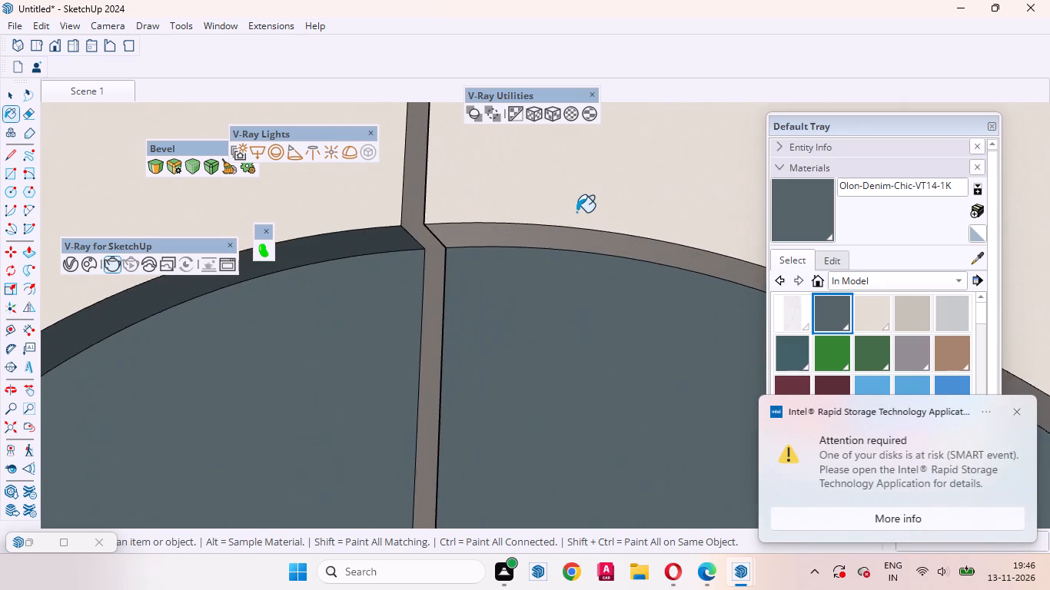
scroll(577, 212, up, 2)
click(550, 245)
Paint the lower edge of the groove right of the second round handle recess with Olon-Denim-Chic-VT14-1K.
scroll(566, 354, down, 6)
scroll(566, 354, up, 1)
scroll(566, 354, down, 19)
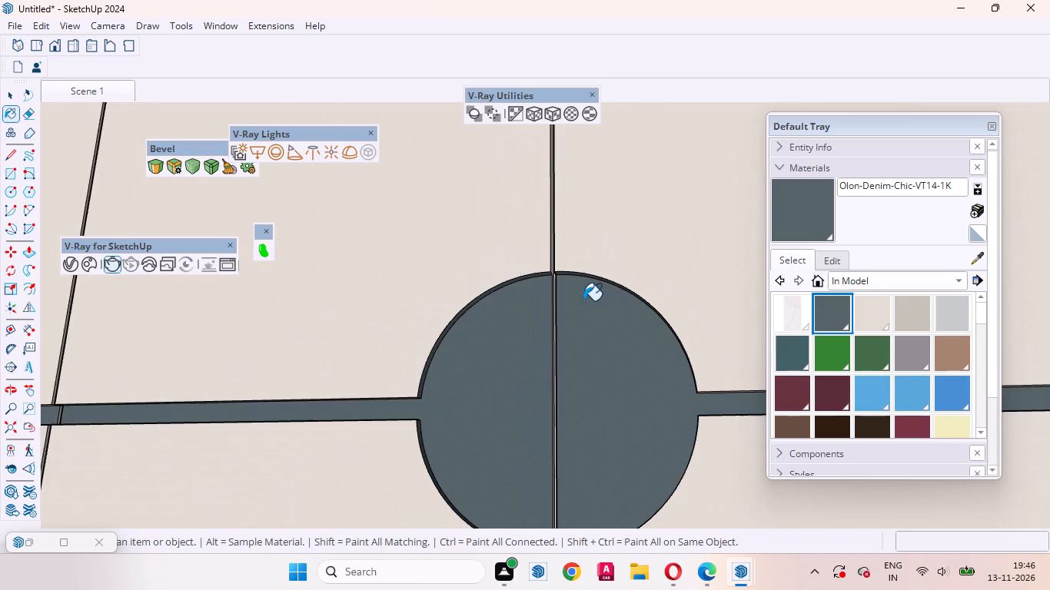
scroll(583, 300, down, 3)
middle_drag(608, 405, 694, 580)
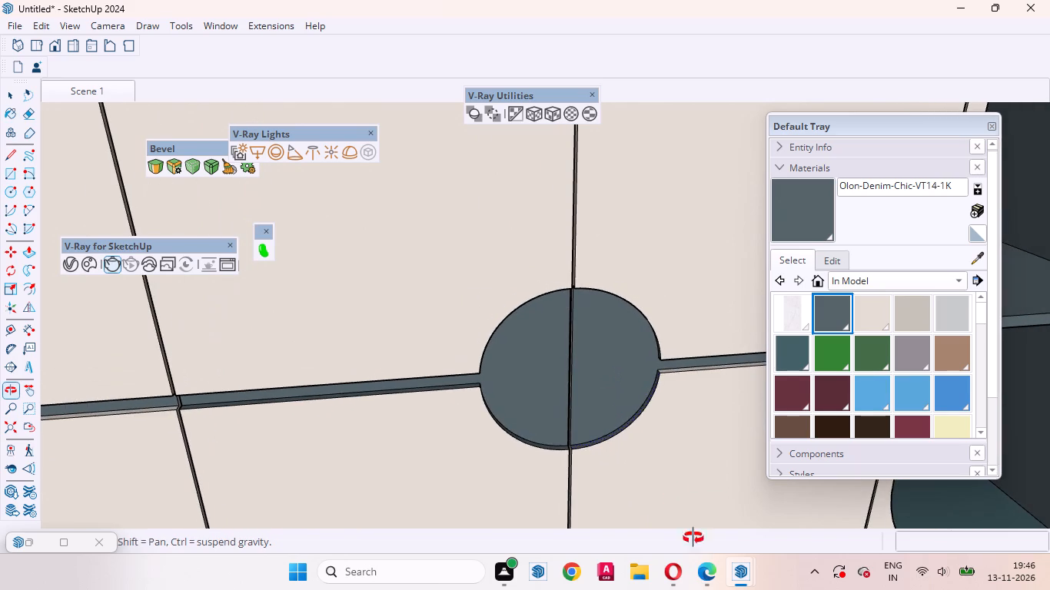
scroll(626, 423, up, 18)
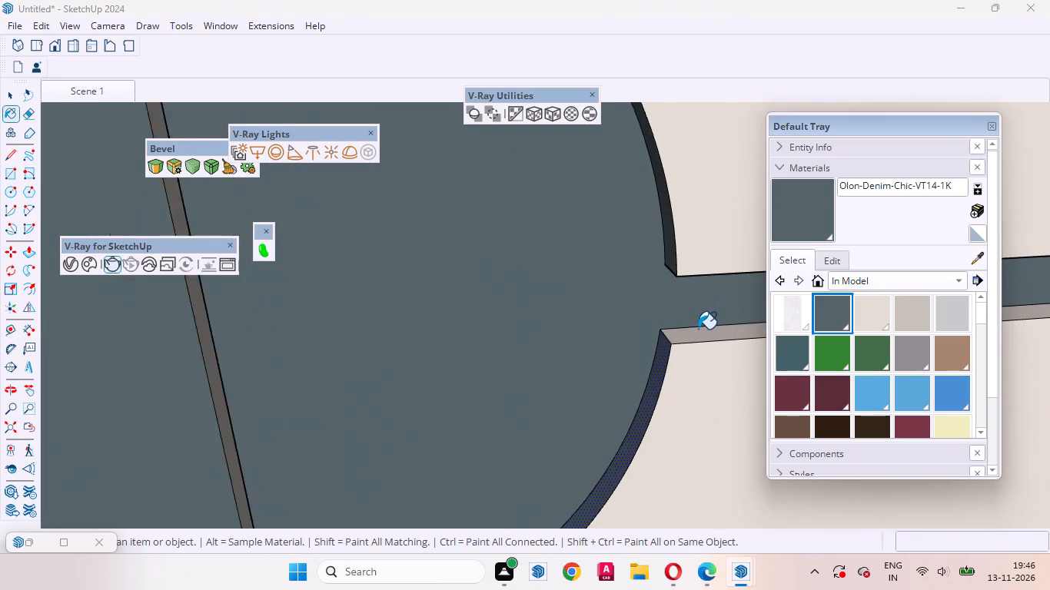
scroll(698, 329, up, 1)
click(697, 336)
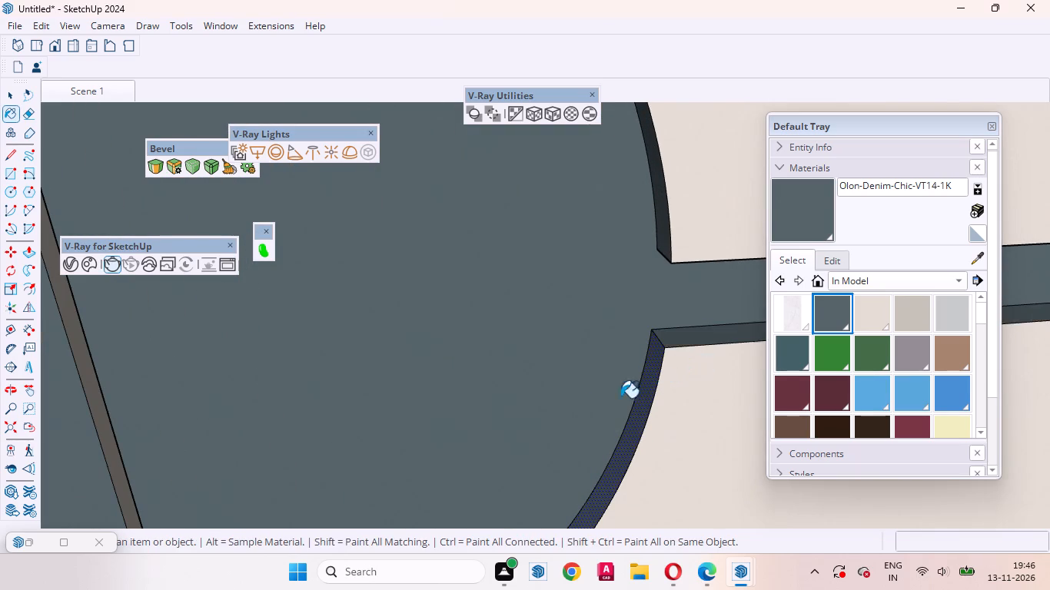
Examine the upper edge of the groove right of the second round handle recess from a lower angle.
scroll(414, 417, down, 8)
middle_drag(549, 339, 546, 277)
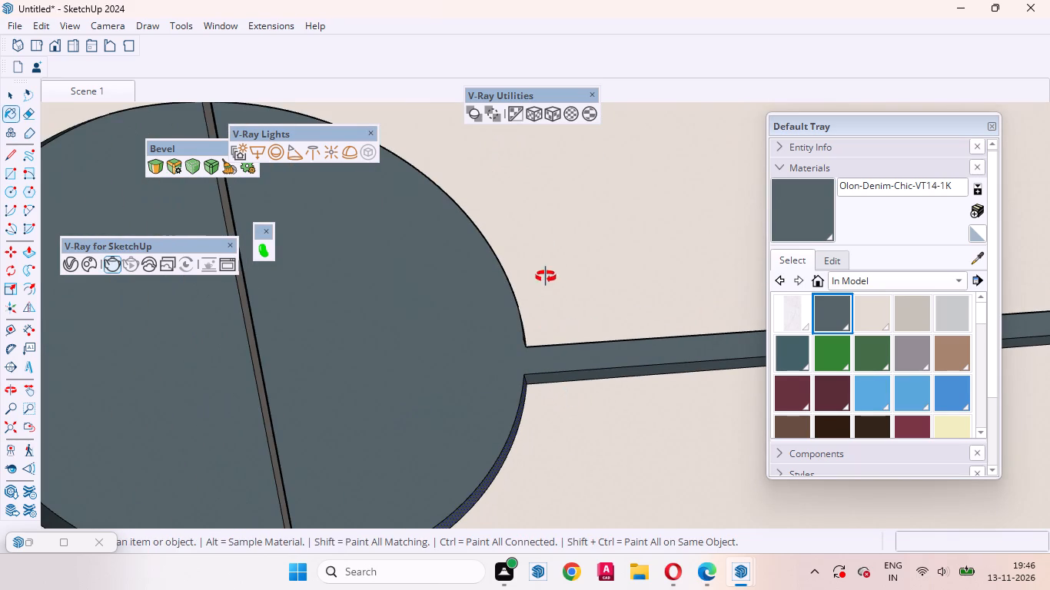
middle_drag(546, 277, 544, 204)
scroll(580, 363, up, 1)
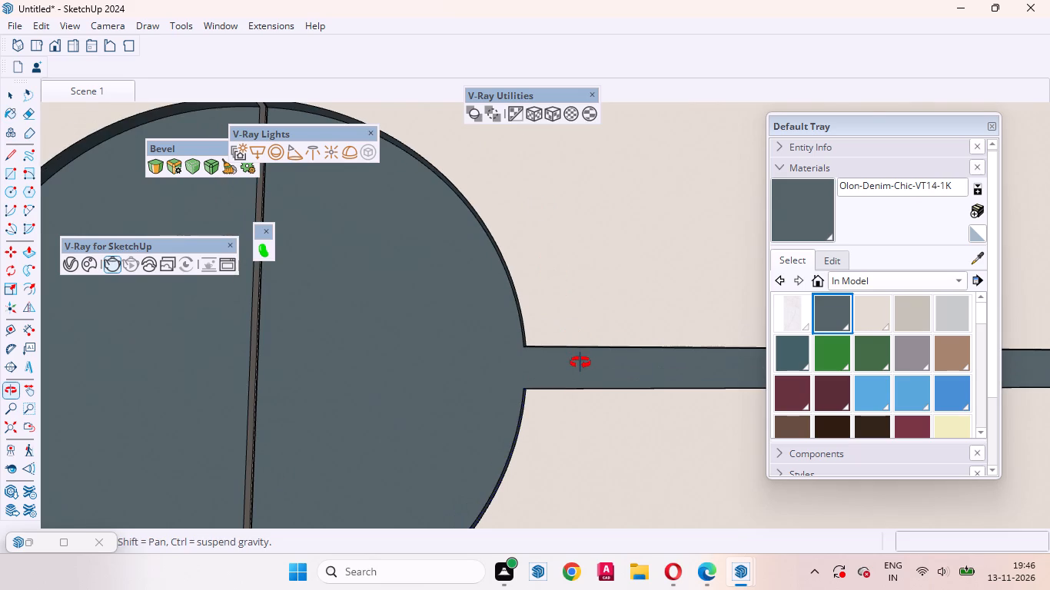
scroll(580, 363, up, 8)
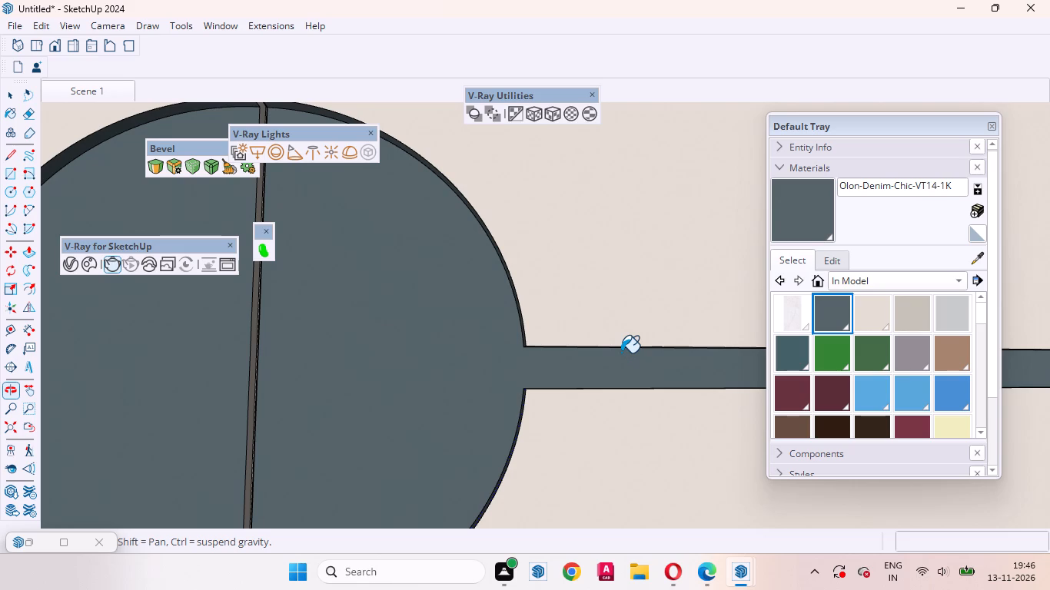
scroll(587, 374, up, 2)
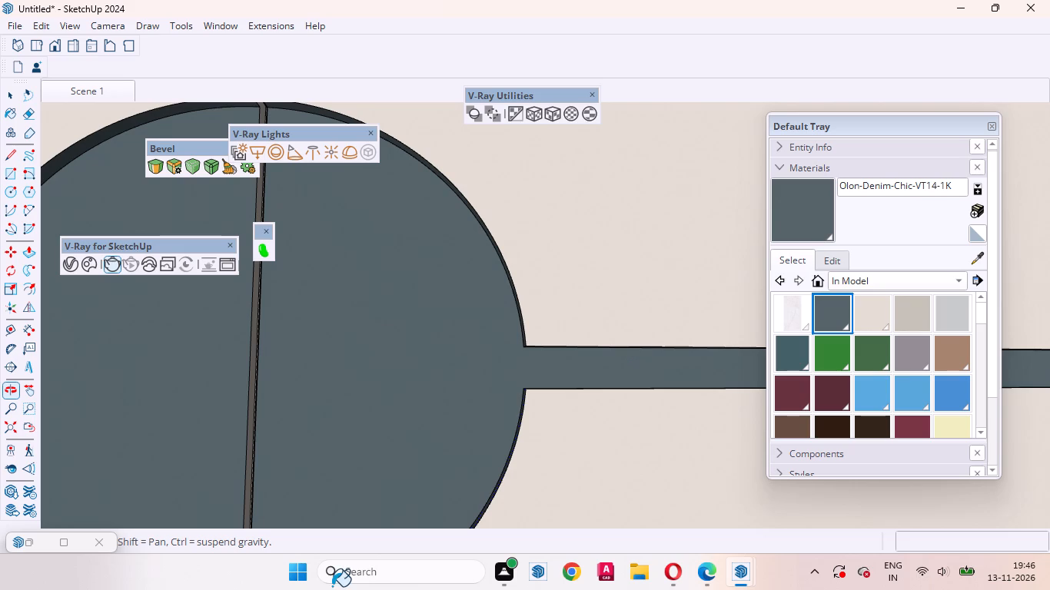
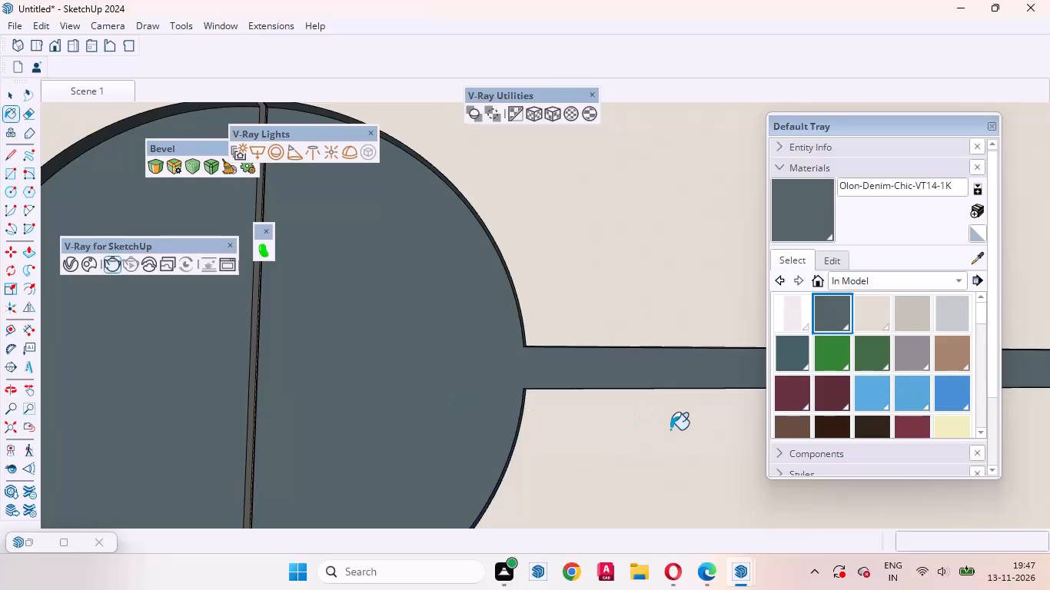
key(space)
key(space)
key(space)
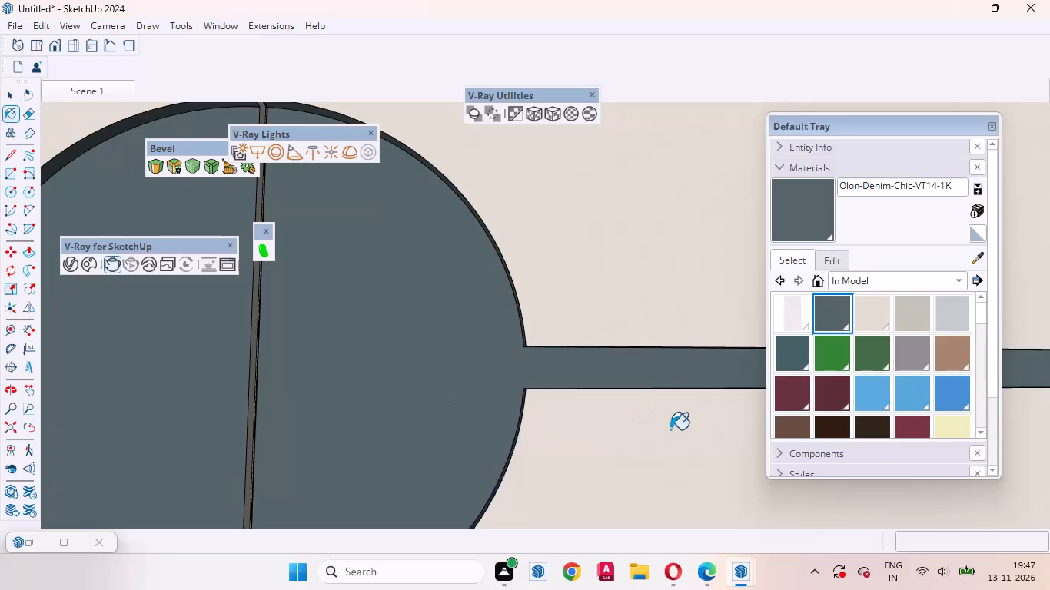
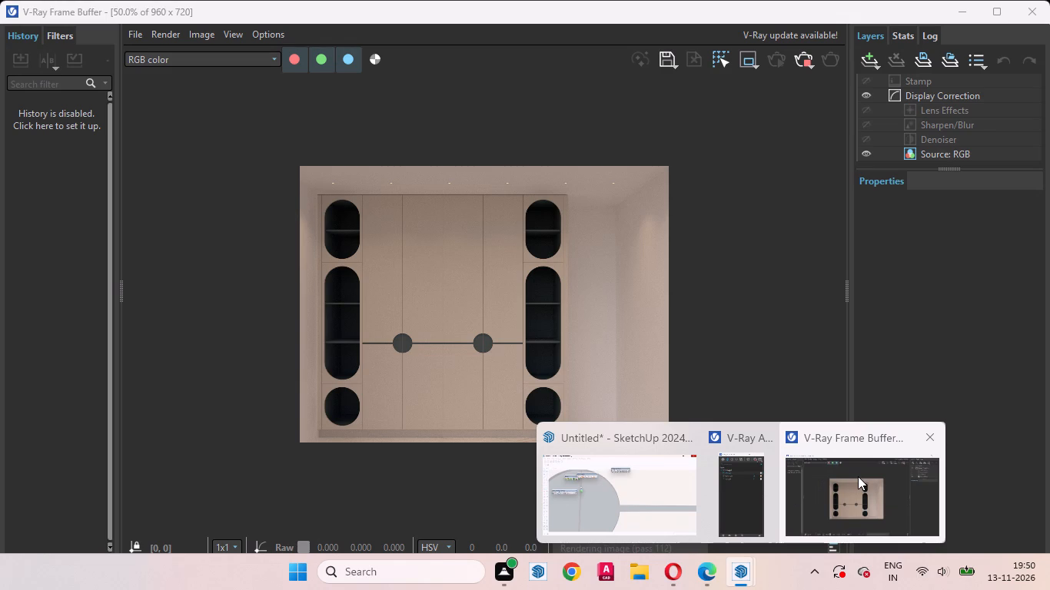
Bring the V-Ray Frame Buffer window forward to check the wardrobe render.
click(858, 476)
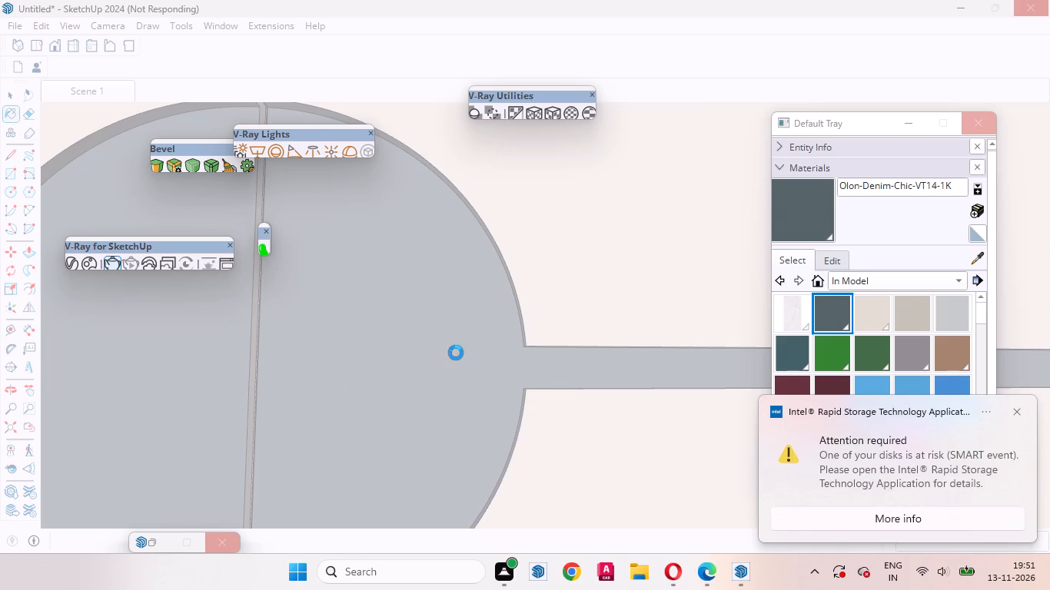
Dismiss the Intel Rapid Storage Technology notification covering the materials tray.
click(1021, 413)
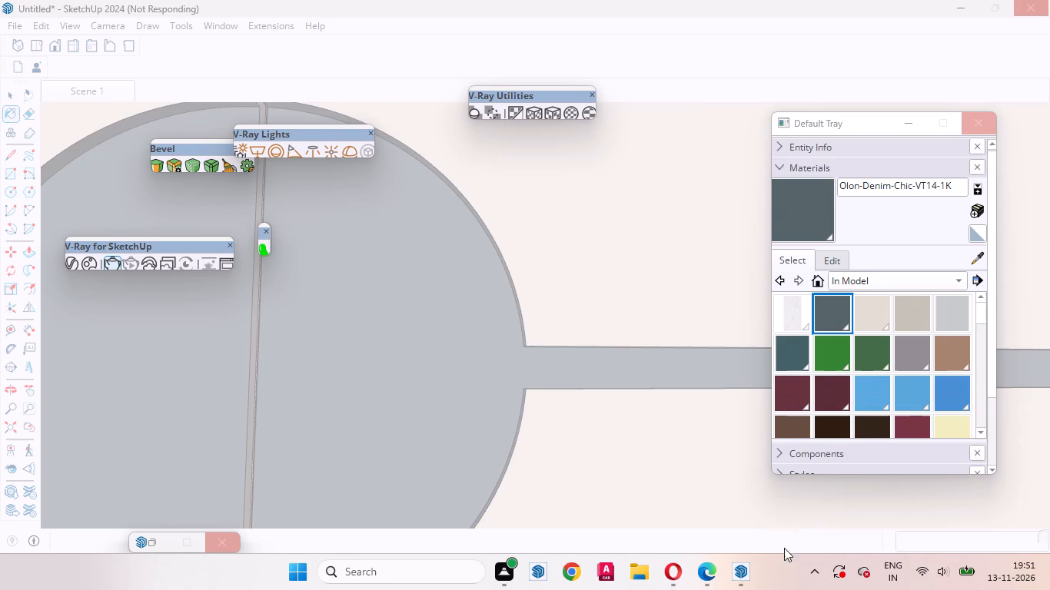
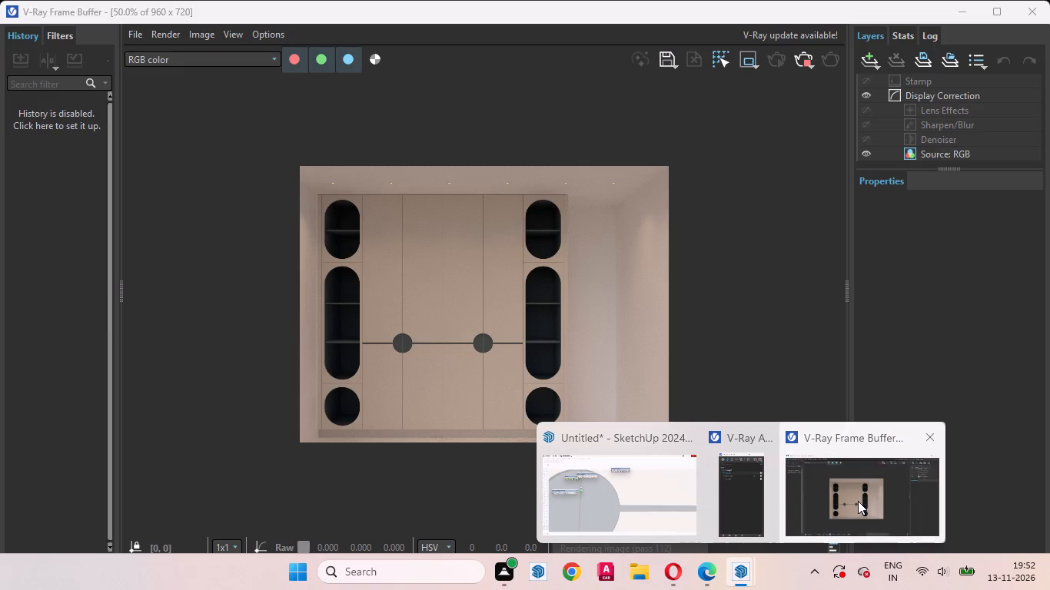
Switch to the V-Ray Frame Buffer window to check the wardrobe render.
click(858, 501)
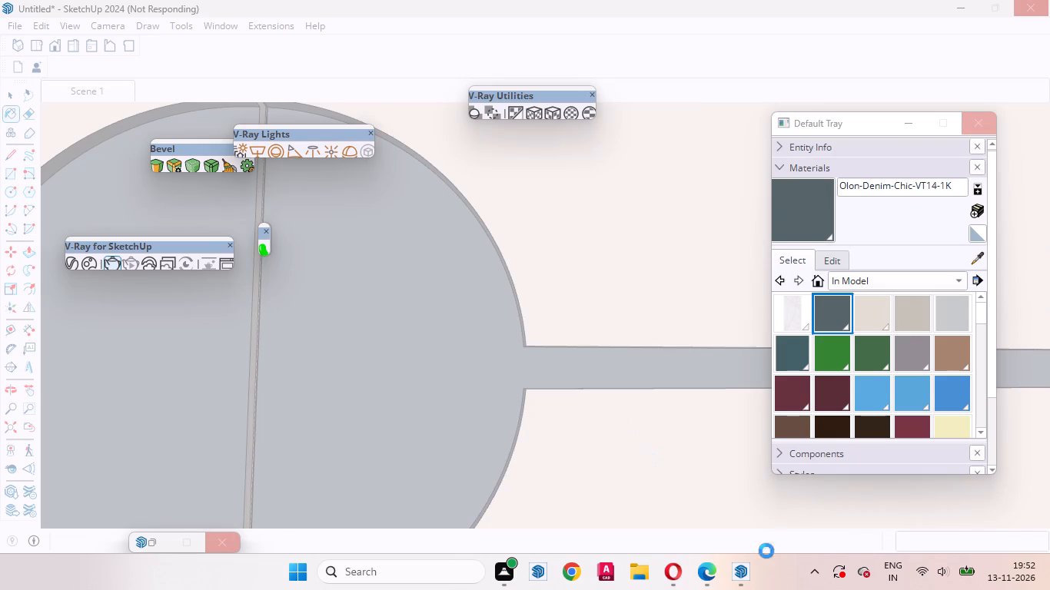
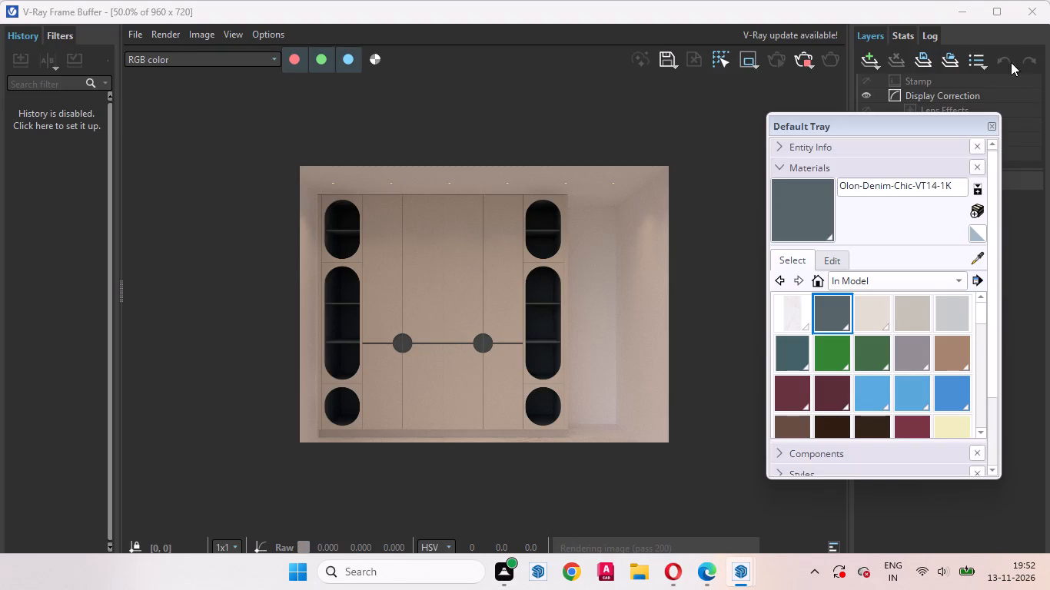
Return to the SketchUp model and paint the upper edge of the groove outside the right circular recess with Olon-Denim-Chic-VT14-1K.
click(968, 15)
scroll(622, 253, down, 13)
middle_drag(596, 320, 600, 259)
scroll(600, 293, up, 5)
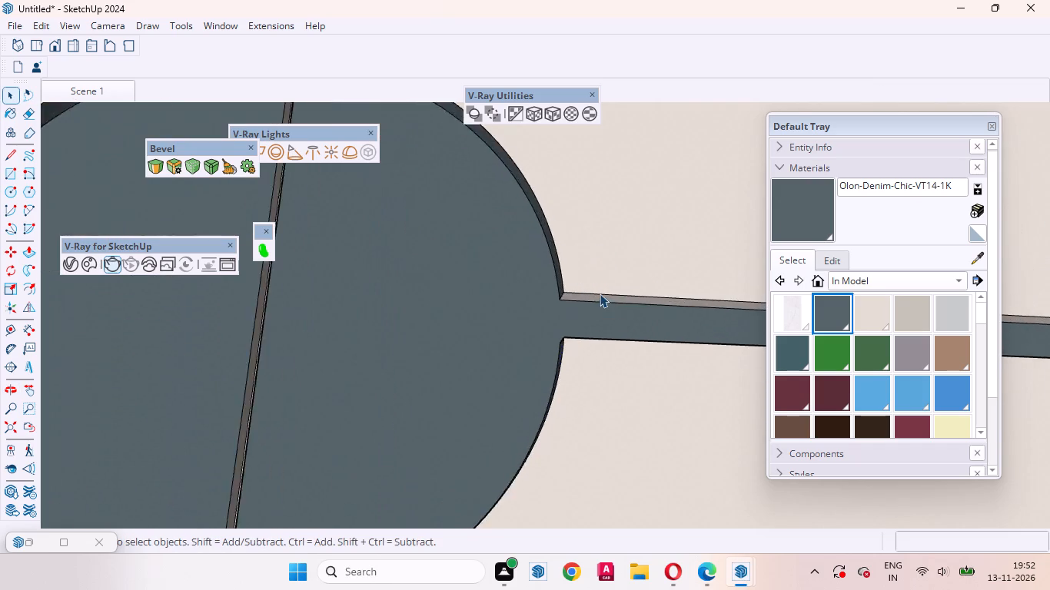
scroll(600, 293, up, 13)
click(583, 301)
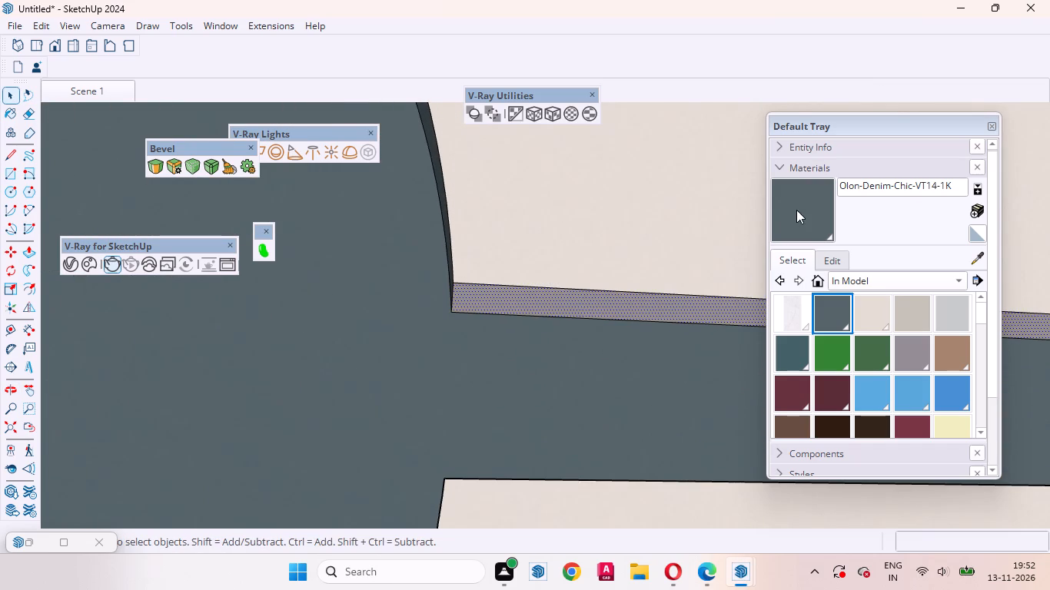
click(796, 210)
click(574, 305)
scroll(594, 271, down, 8)
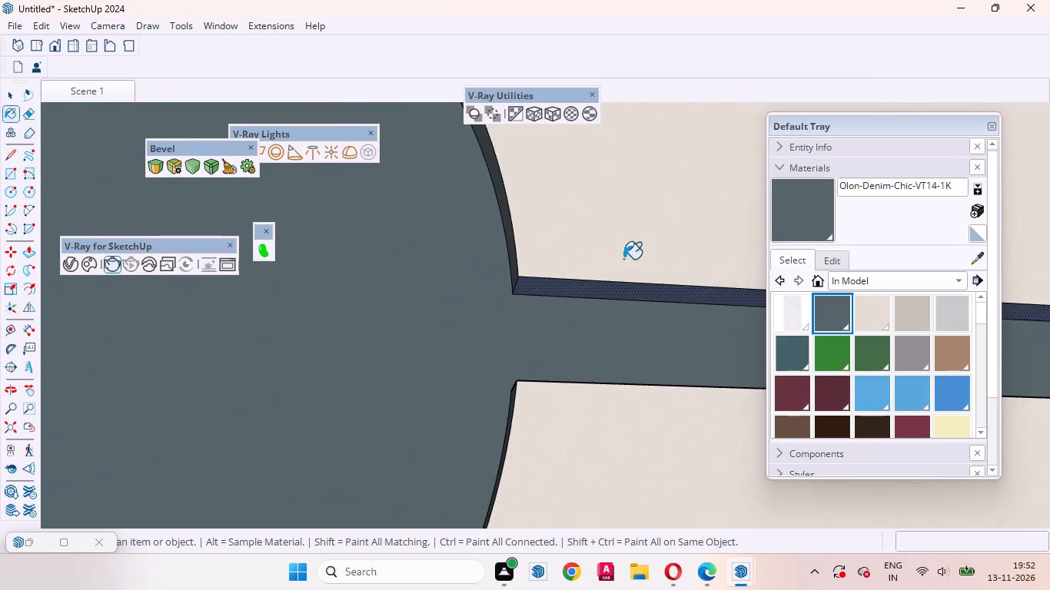
Paint the lower edge of the groove running from the left circular recess towards the centre seam with Olon-Denim-Chic-VT14-1K.
scroll(623, 259, down, 1)
middle_drag(656, 265, 652, 454)
scroll(693, 332, down, 12)
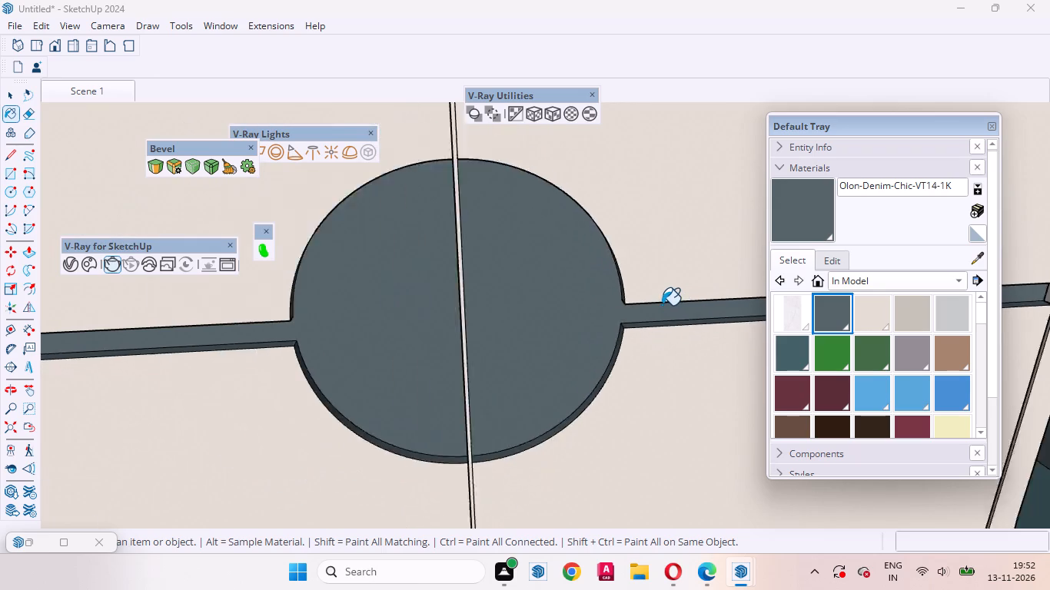
scroll(662, 305, down, 11)
scroll(593, 297, down, 7)
scroll(368, 326, up, 13)
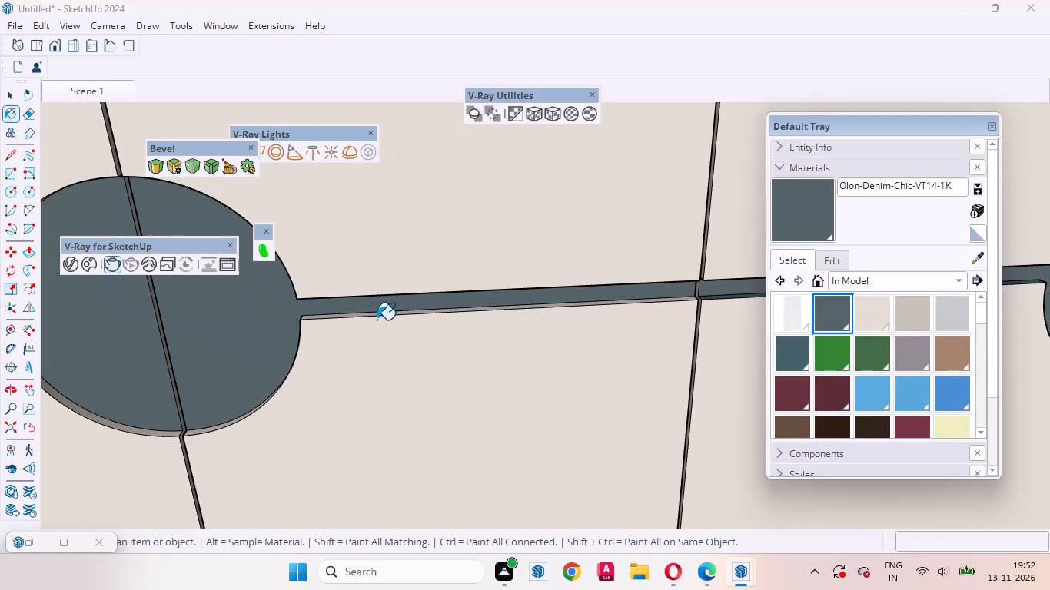
scroll(376, 300, up, 15)
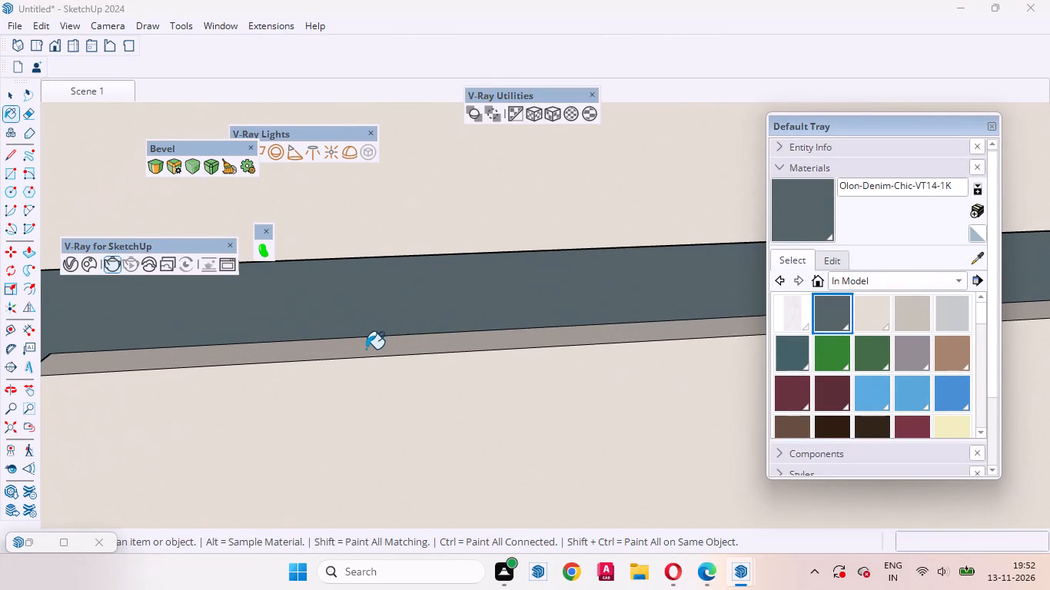
click(371, 348)
scroll(628, 279, down, 12)
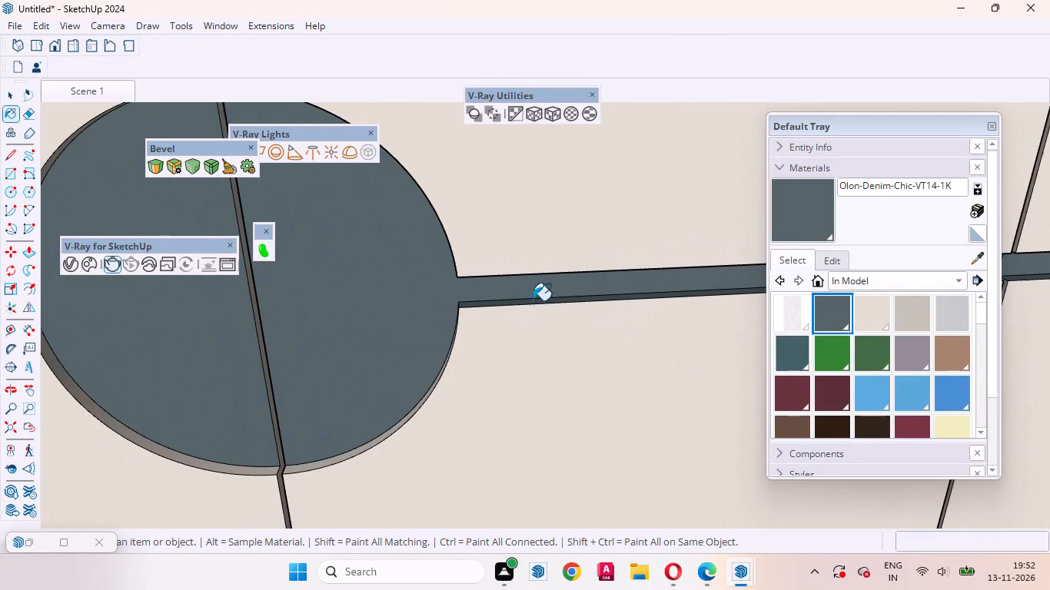
Paint the lower and upper rim faces on the right half of the left circular recess with the same denim material.
middle_drag(384, 328, 556, 324)
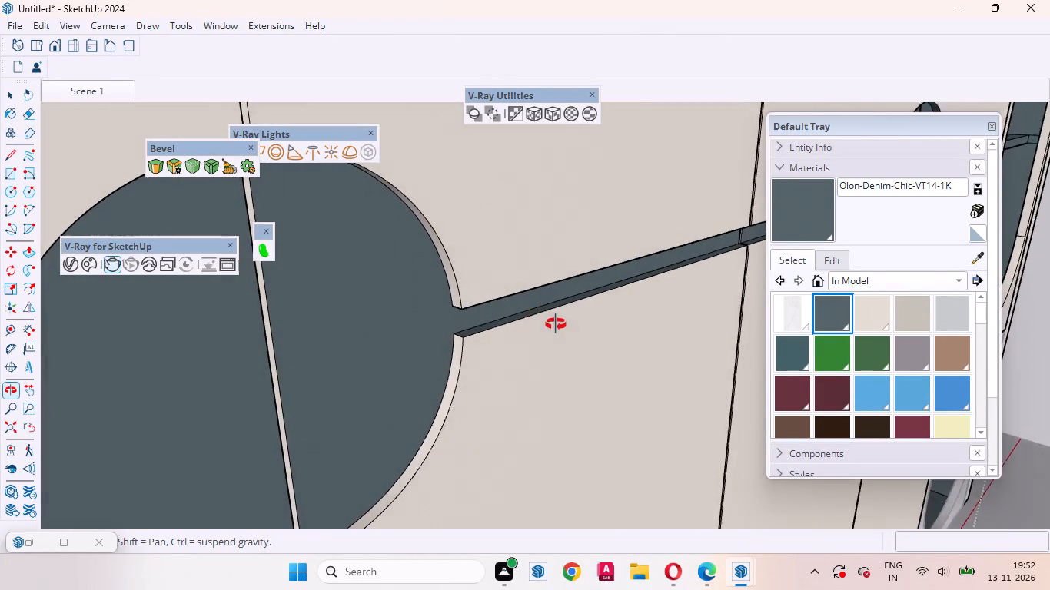
middle_drag(556, 324, 538, 315)
scroll(492, 361, up, 5)
click(447, 353)
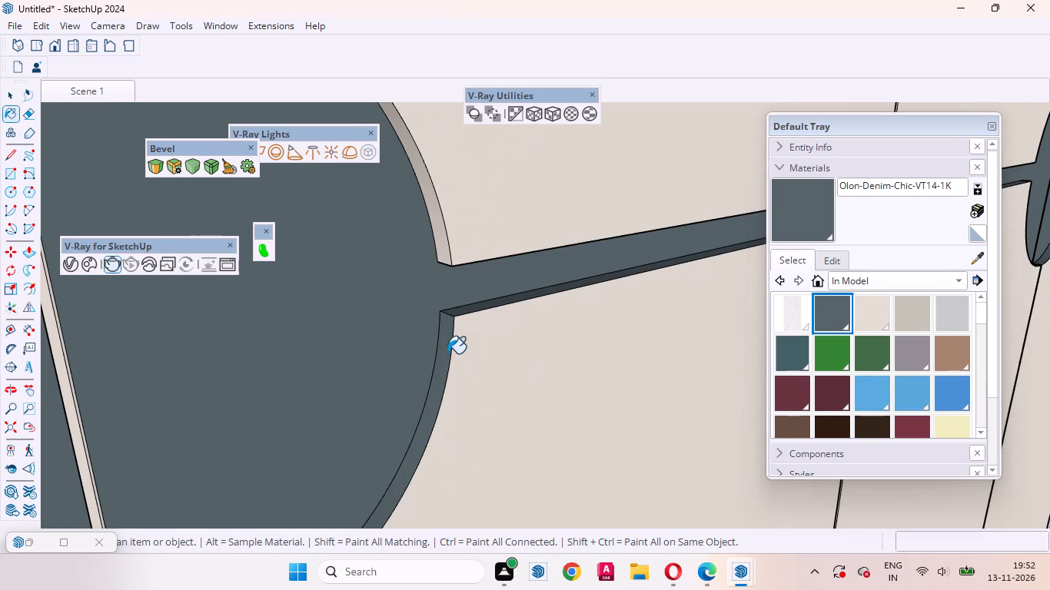
scroll(402, 254, up, 1)
click(440, 210)
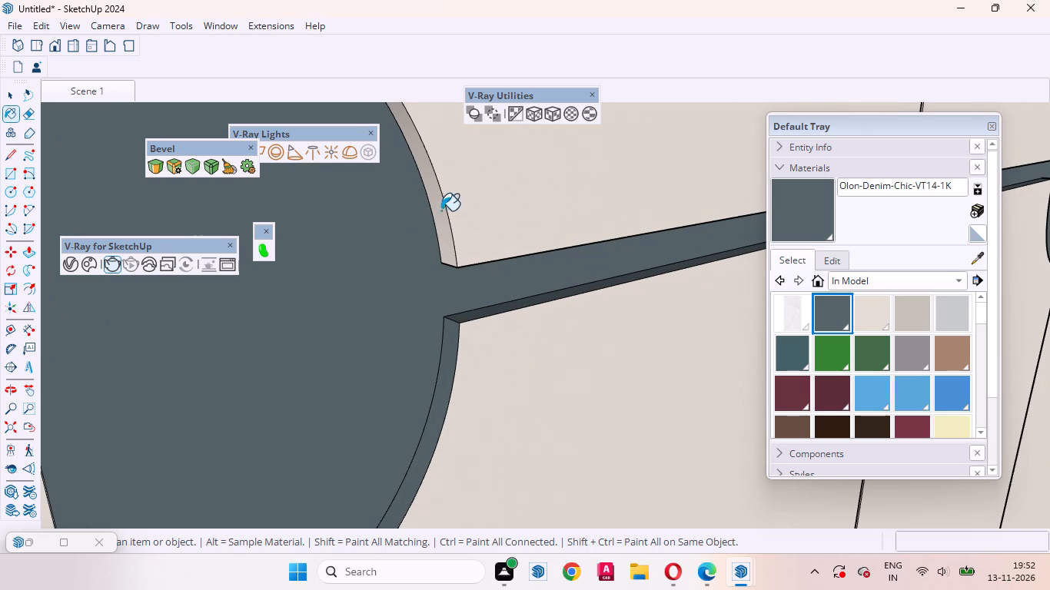
Paint the upper edge of the groove between the left circular recess and the centre seam with Olon-Denim-Chic-VT14-1K.
middle_drag(476, 276, 227, 147)
scroll(536, 246, up, 3)
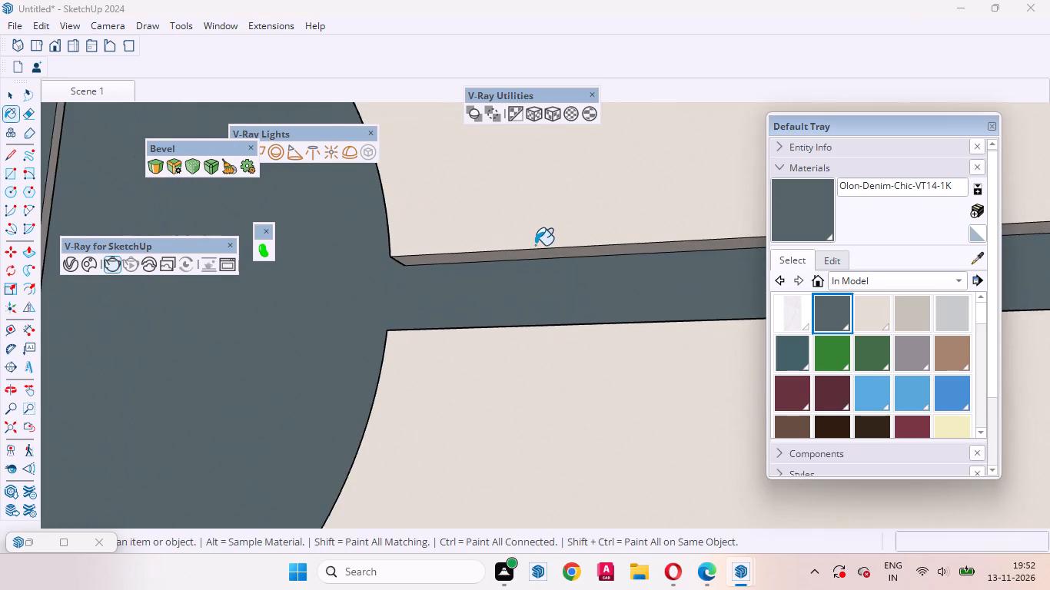
scroll(535, 245, up, 6)
click(500, 257)
scroll(660, 307, down, 6)
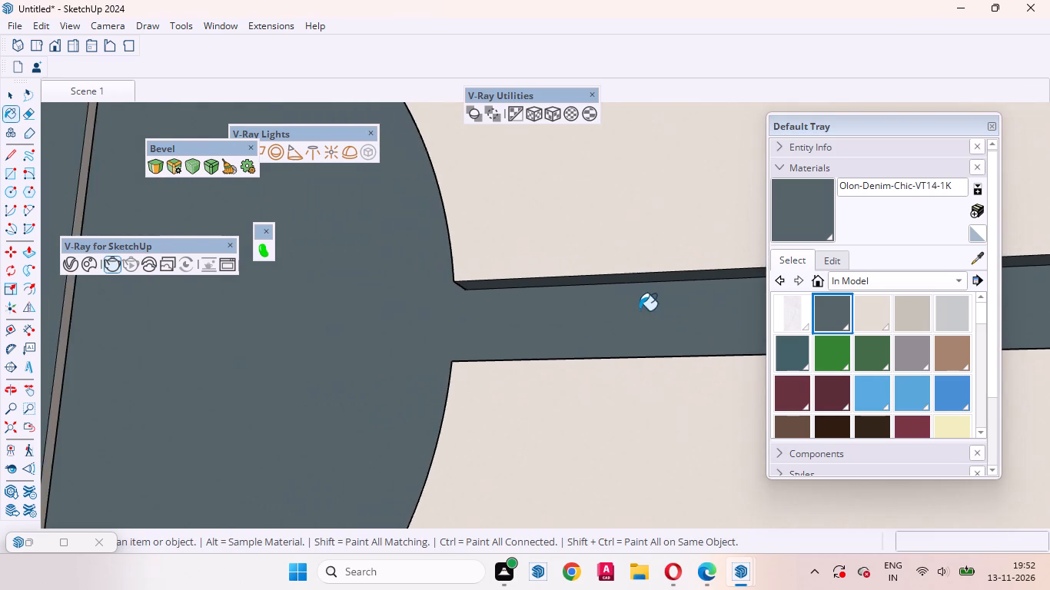
Paint the upper and lower rim faces on the left half of the left circular recess with the denim material.
scroll(639, 310, down, 12)
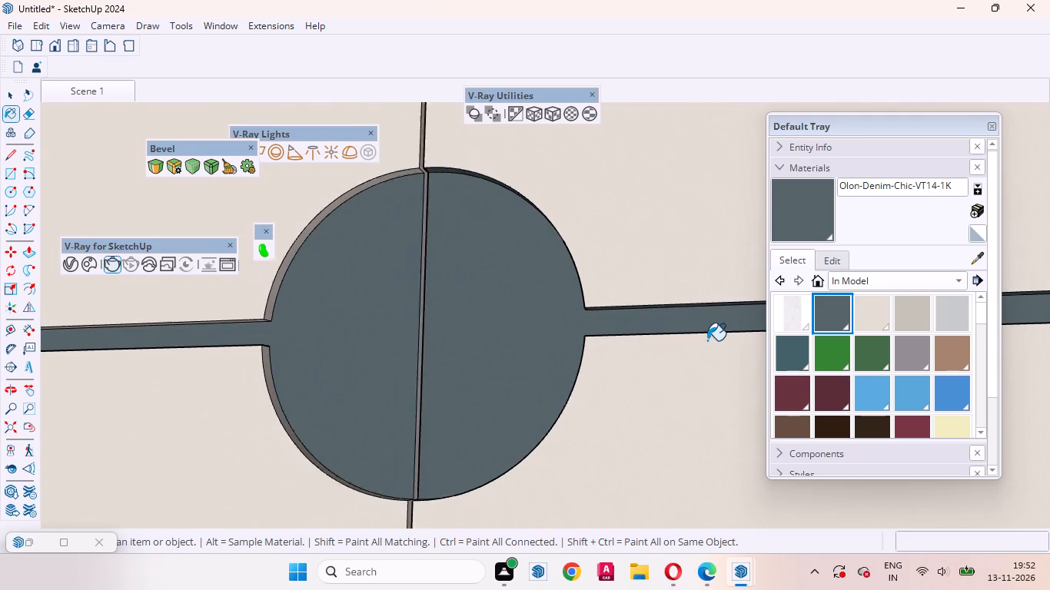
scroll(707, 340, down, 1)
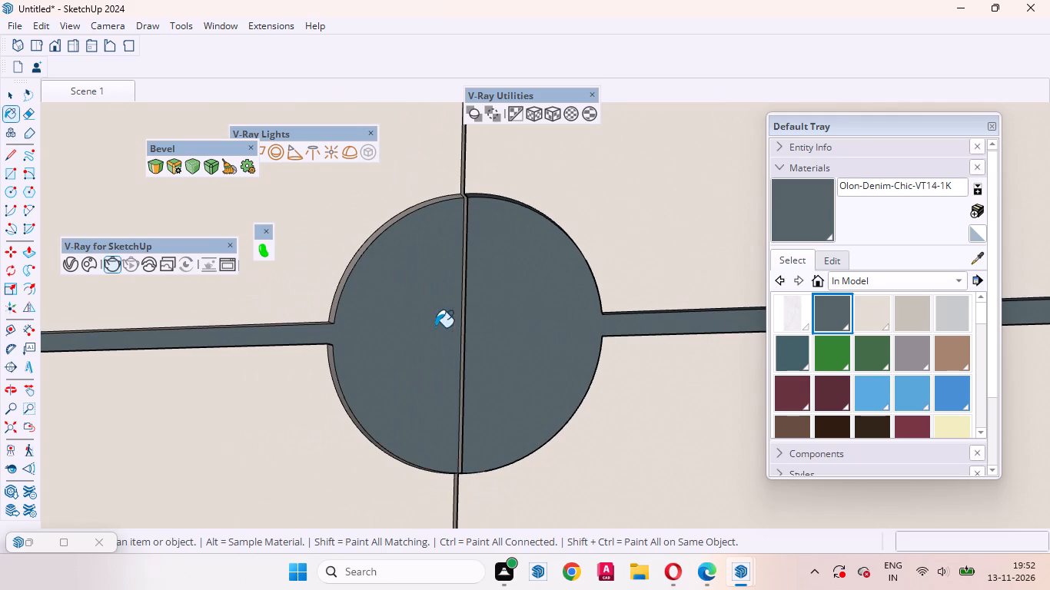
scroll(355, 317, up, 9)
click(327, 301)
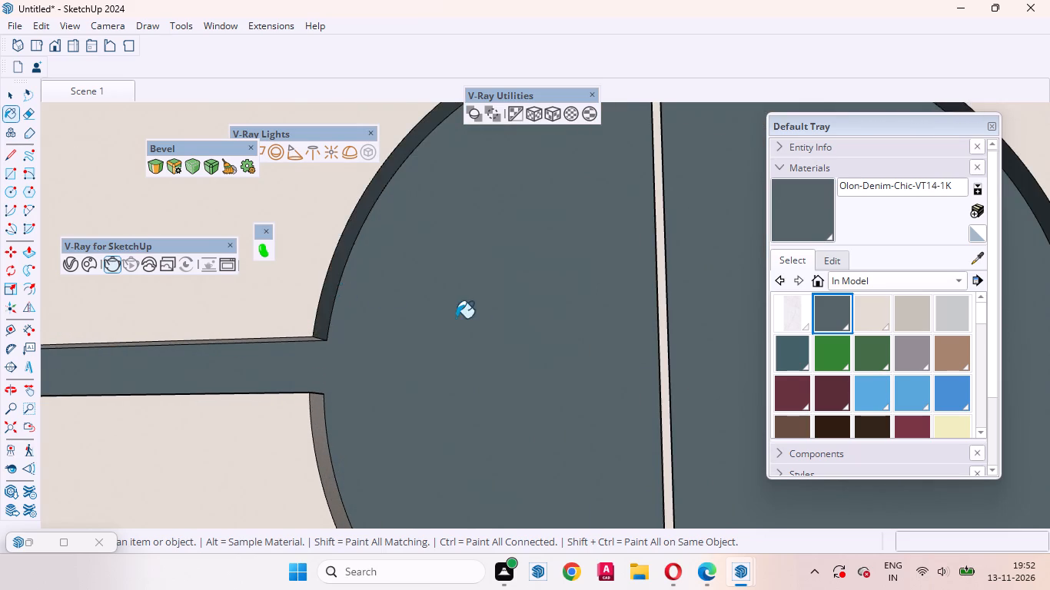
scroll(574, 340, down, 3)
scroll(368, 402, up, 6)
click(377, 384)
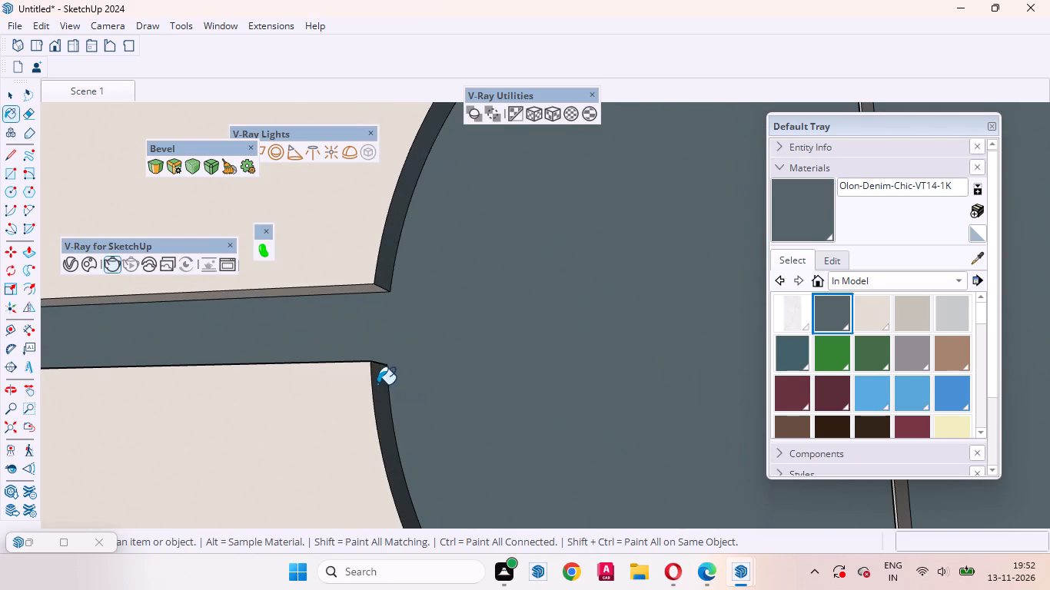
Paint the lower and upper edges of the groove outside the left circular recess with Olon-Denim-Chic-VT14-1K.
middle_drag(367, 383, 443, 460)
scroll(630, 449, down, 2)
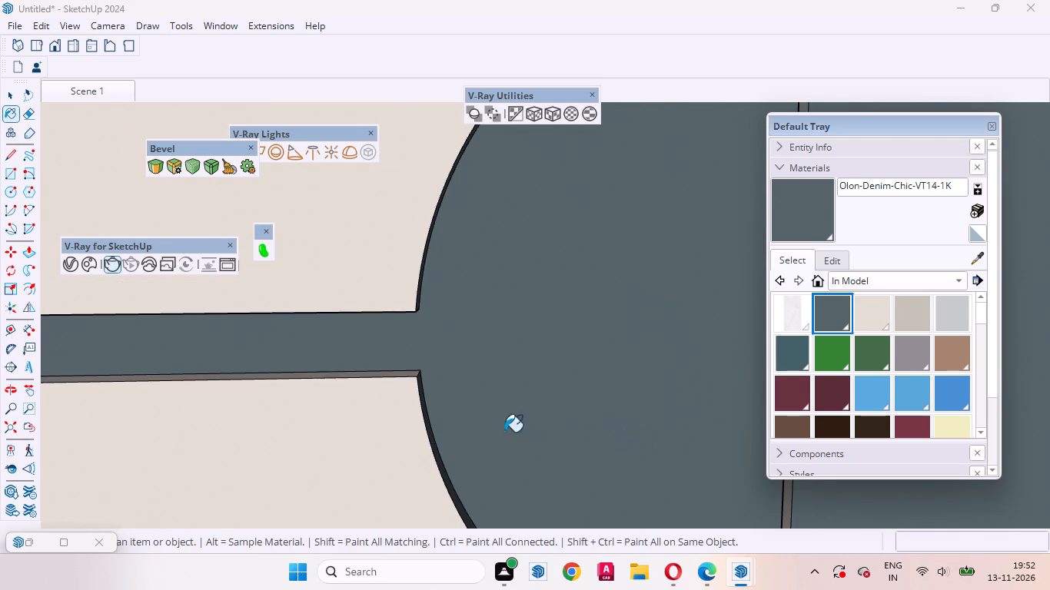
scroll(390, 390, up, 9)
click(383, 364)
middle_drag(427, 381, 401, 321)
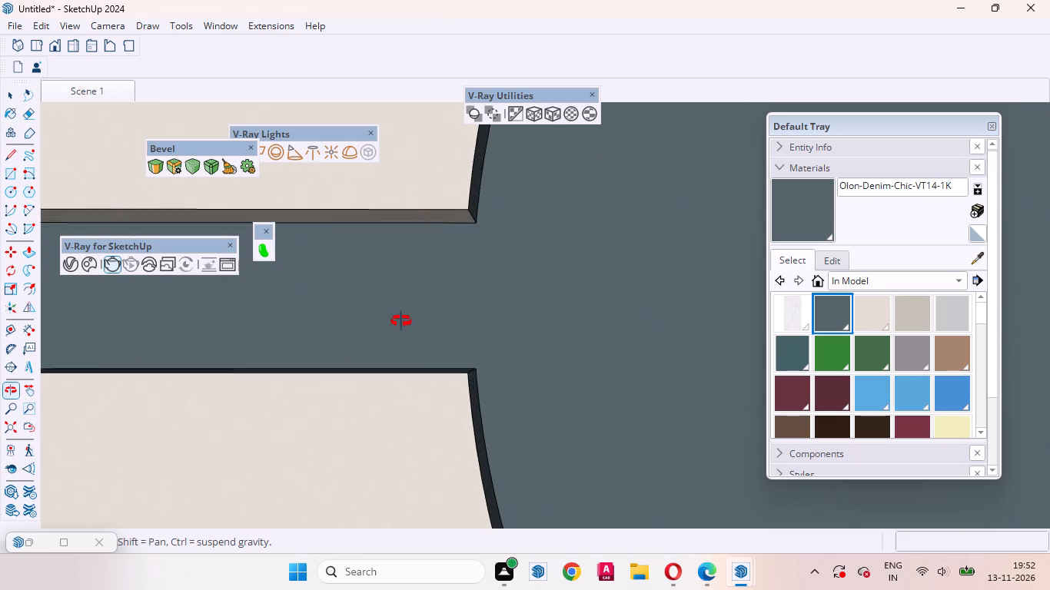
middle_drag(401, 321, 388, 252)
click(421, 245)
Examine both circular recesses and the grooves across the wardrobe doors for unpainted edges, and leave the Paint Bucket.
middle_drag(561, 295, 549, 419)
scroll(581, 406, down, 16)
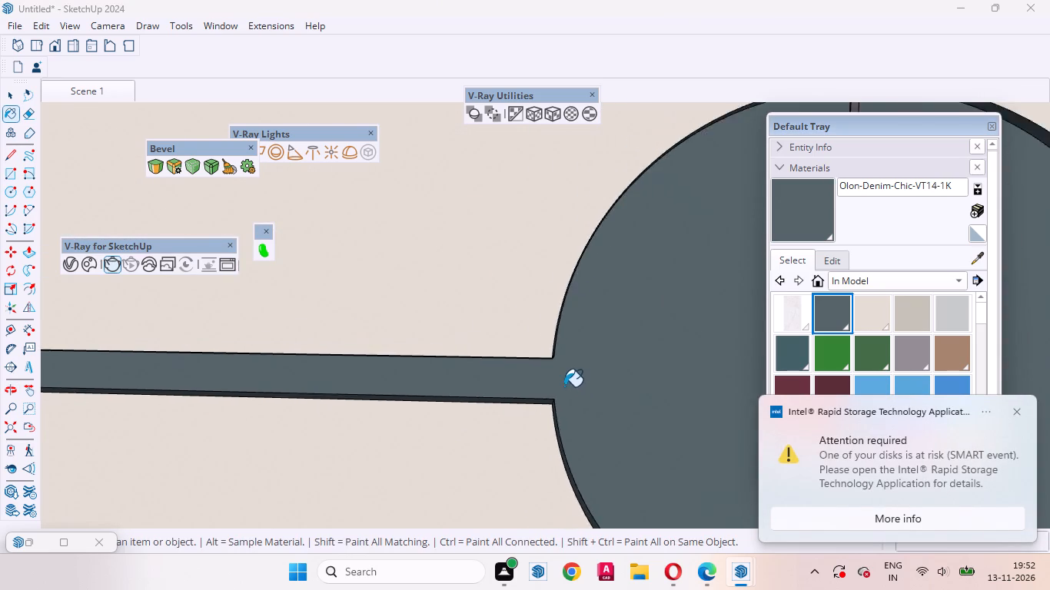
scroll(564, 386, down, 19)
scroll(344, 392, down, 3)
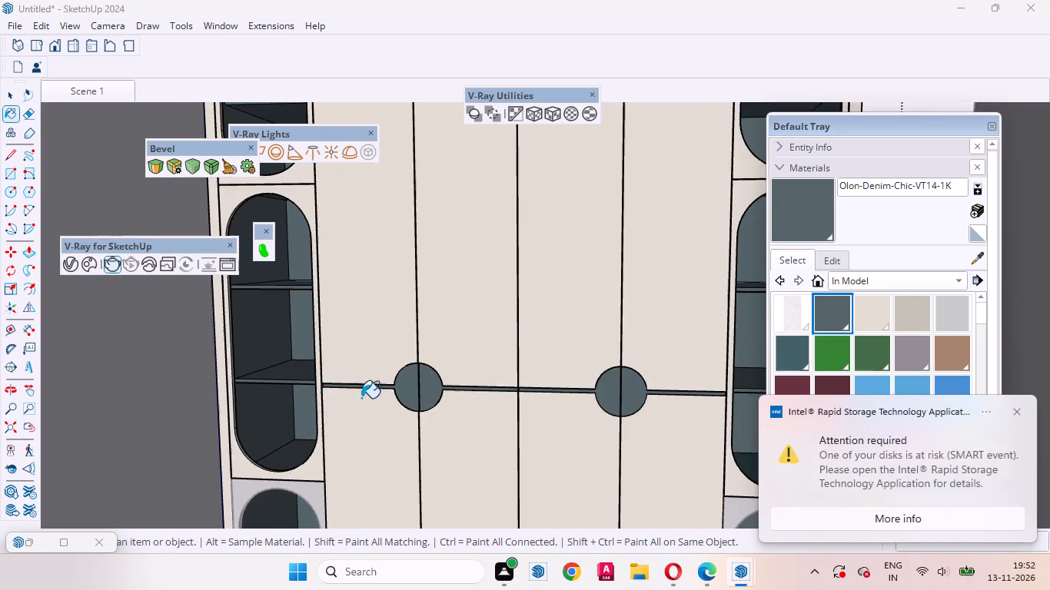
scroll(611, 380, up, 20)
scroll(611, 380, up, 1)
middle_drag(618, 416, 627, 364)
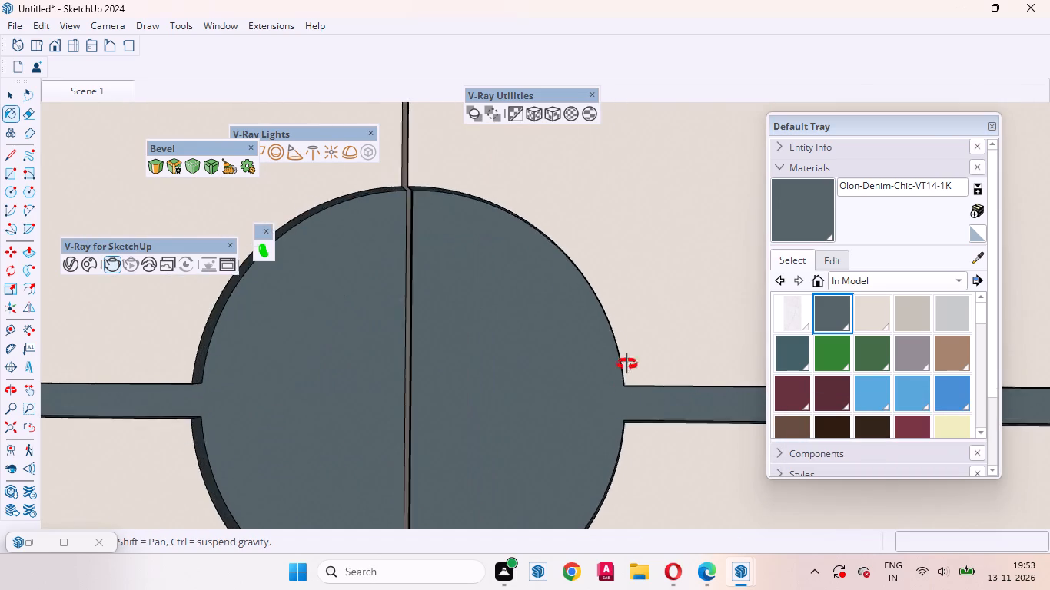
middle_drag(627, 364, 577, 360)
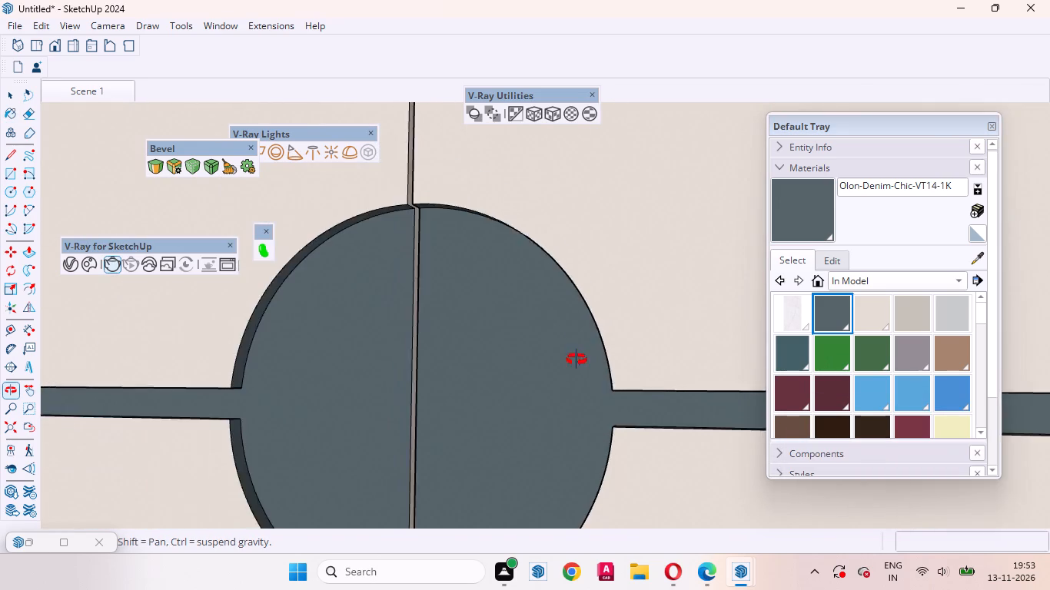
middle_drag(577, 360, 603, 382)
scroll(604, 382, up, 1)
scroll(674, 363, down, 1)
scroll(674, 363, up, 1)
scroll(675, 363, down, 7)
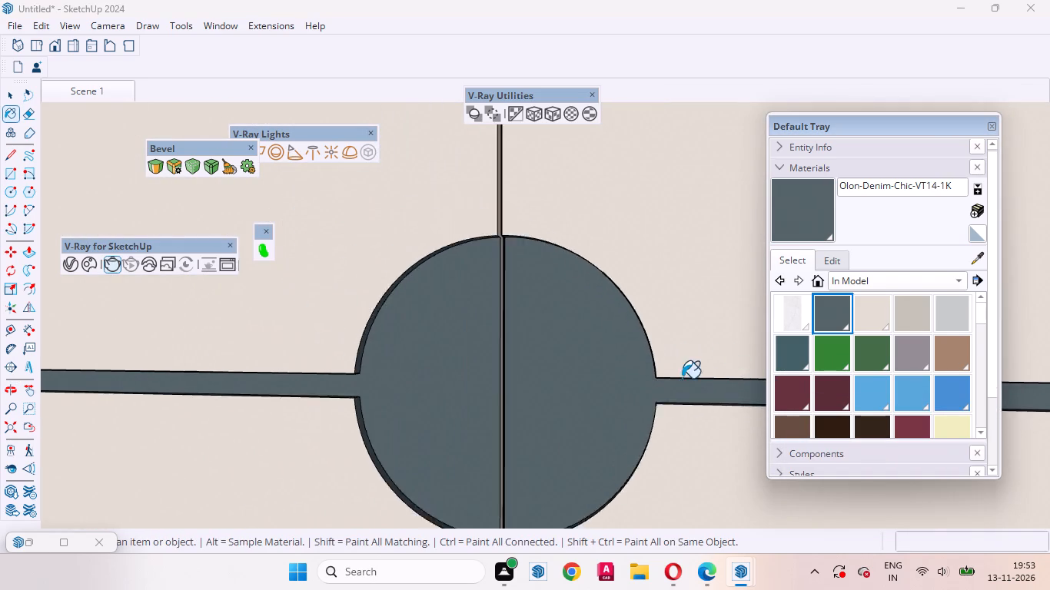
scroll(682, 378, down, 3)
scroll(87, 406, up, 12)
middle_drag(248, 403, 258, 348)
scroll(258, 348, up, 1)
scroll(457, 392, down, 8)
scroll(274, 396, up, 2)
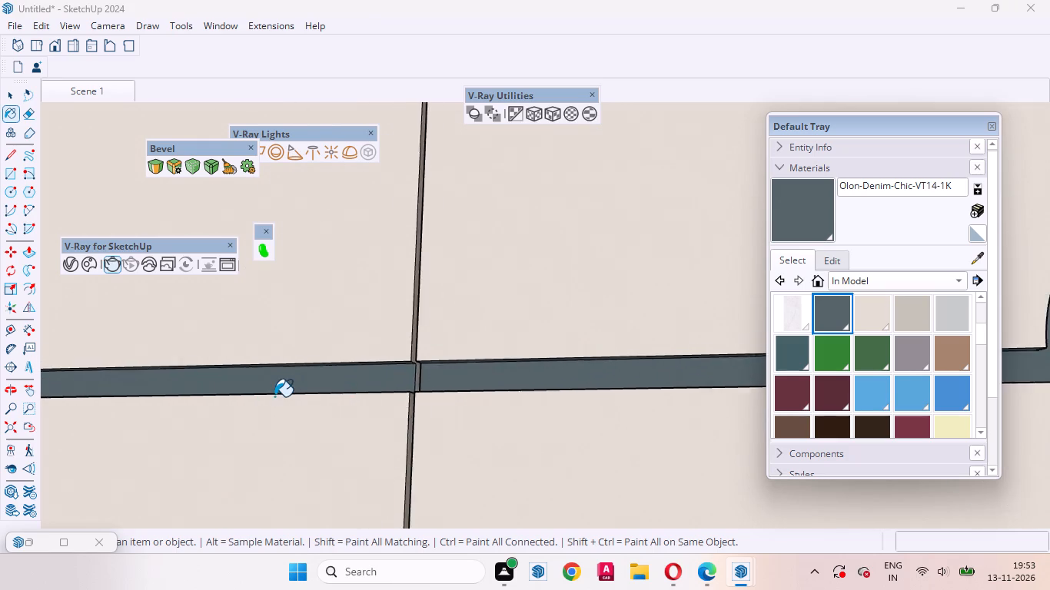
scroll(274, 396, up, 4)
middle_drag(272, 366, 274, 333)
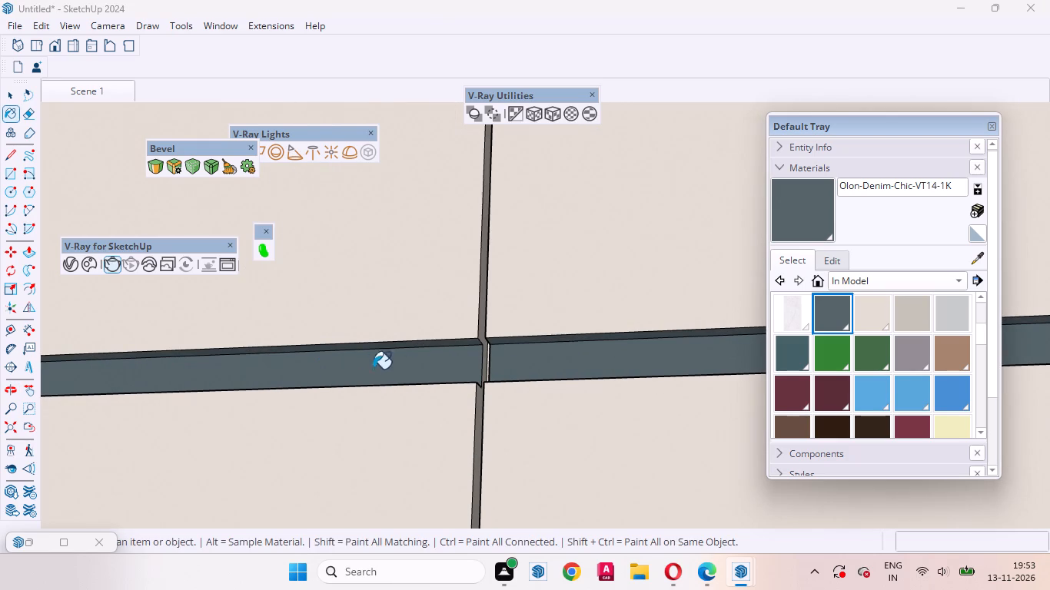
scroll(499, 343, up, 1)
scroll(500, 344, down, 11)
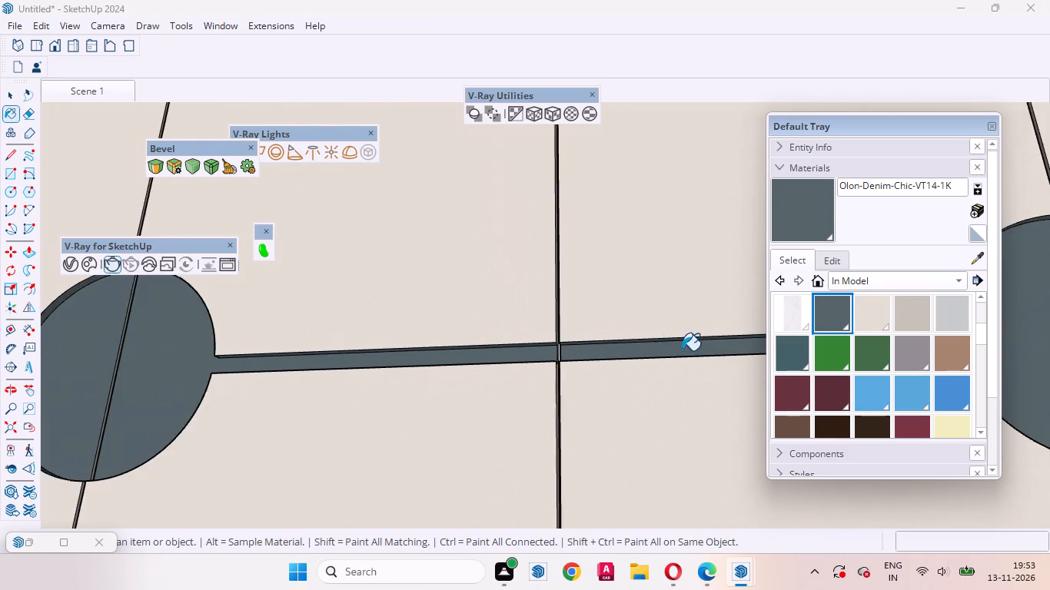
scroll(682, 350, down, 7)
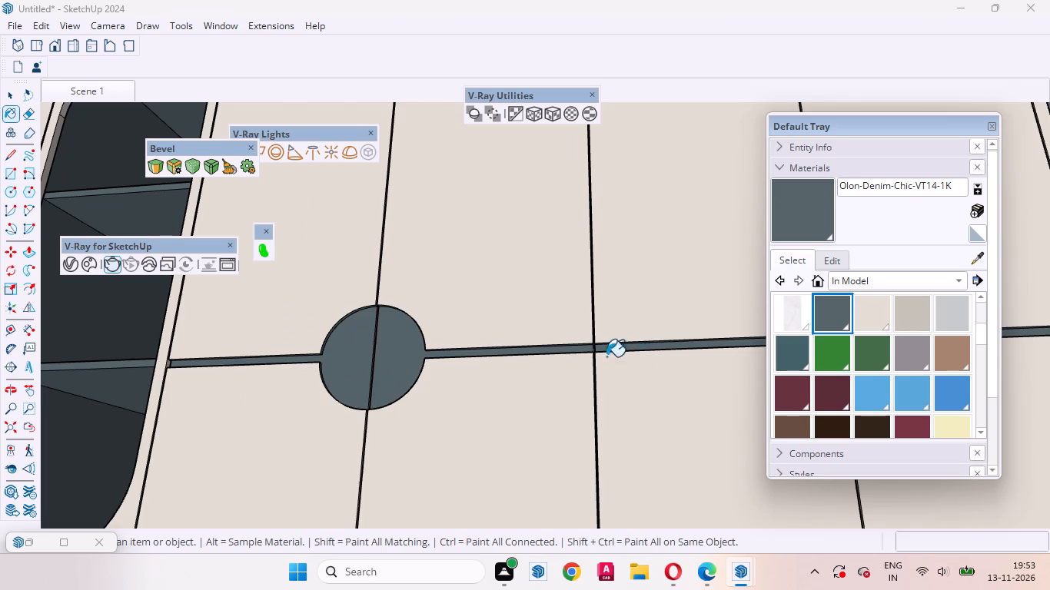
scroll(653, 350, down, 4)
scroll(493, 349, up, 13)
scroll(672, 389, down, 2)
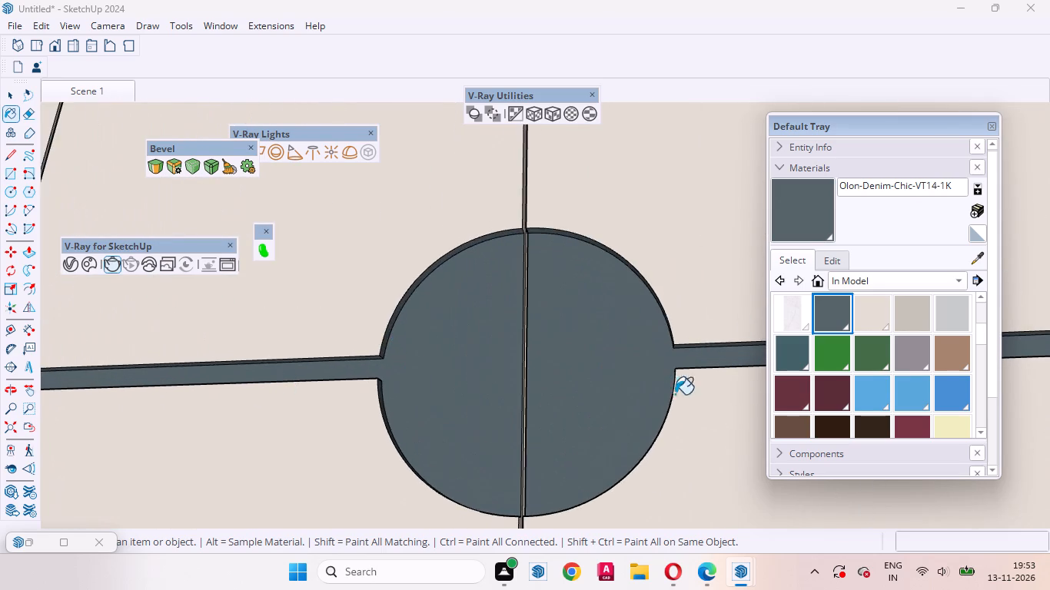
scroll(675, 394, down, 6)
middle_drag(596, 370, 592, 462)
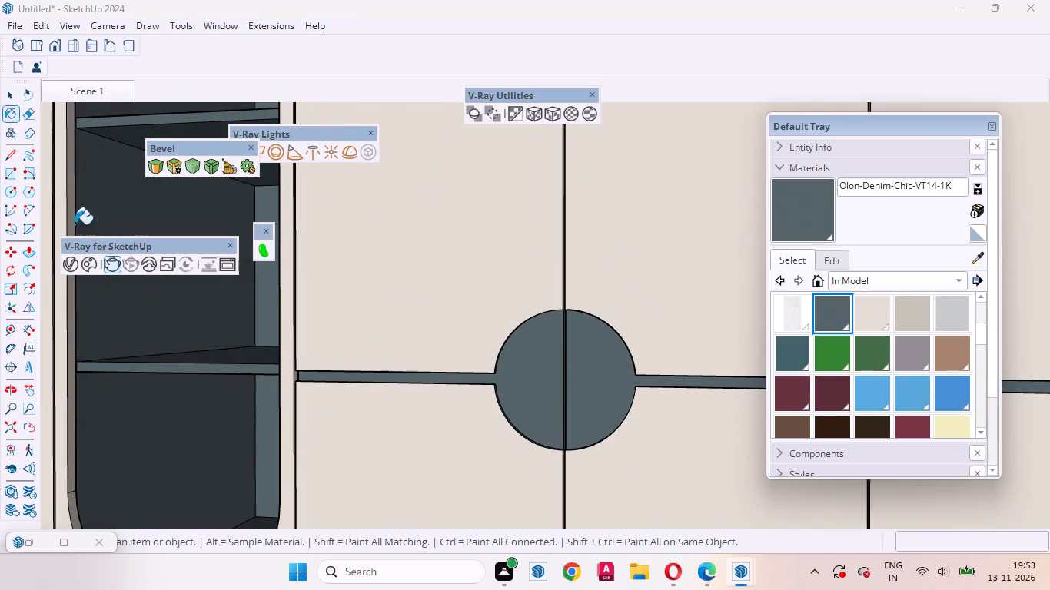
click(7, 98)
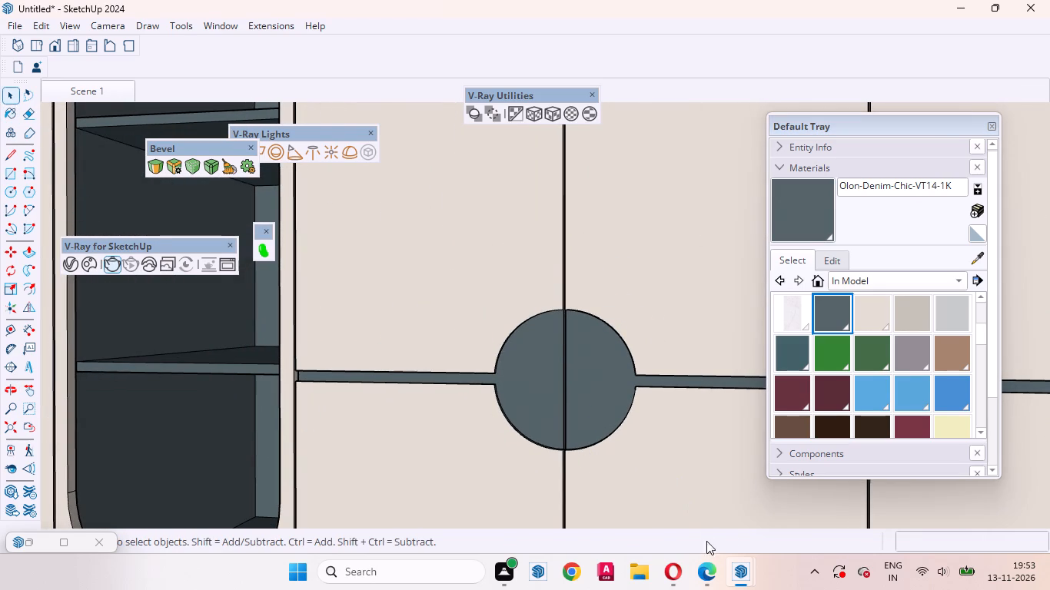
Switch to the V-Ray Frame Buffer and examine the door recesses, grooves and shelf niches in the render up close.
click(844, 512)
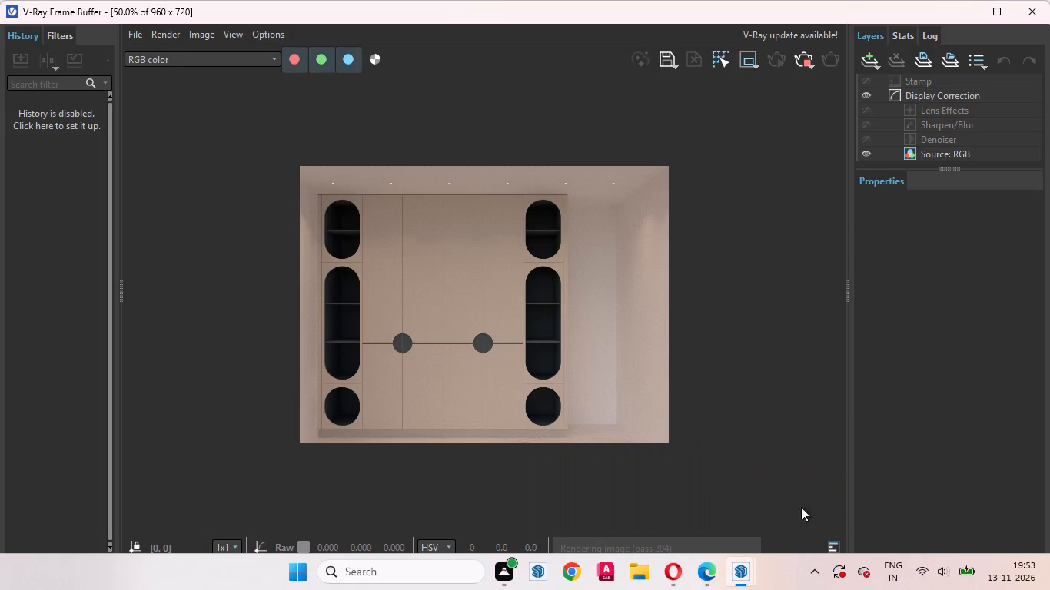
scroll(315, 203, up, 1)
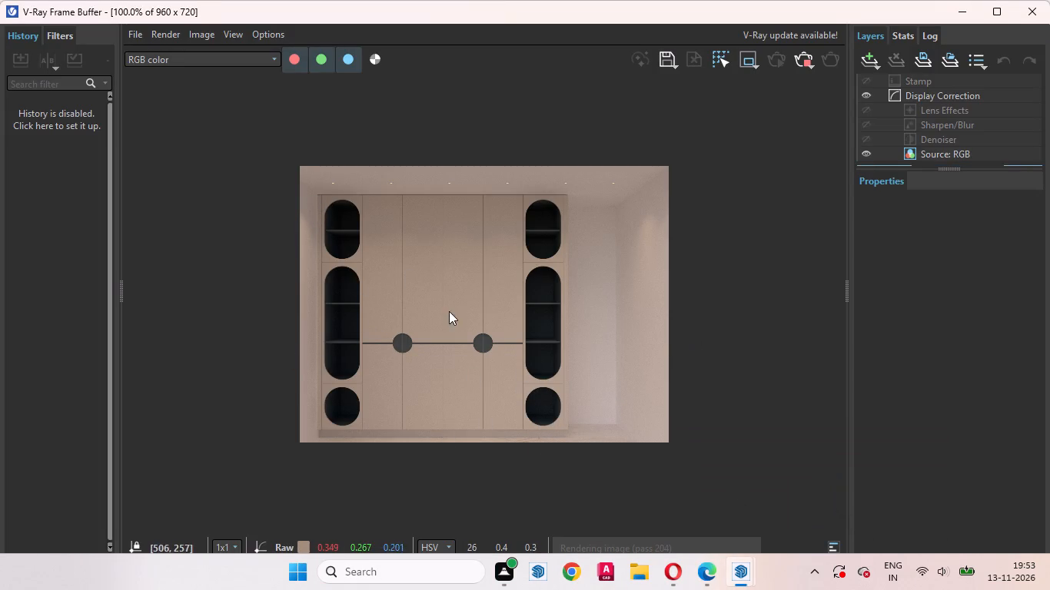
scroll(398, 354, up, 1)
scroll(570, 302, down, 1)
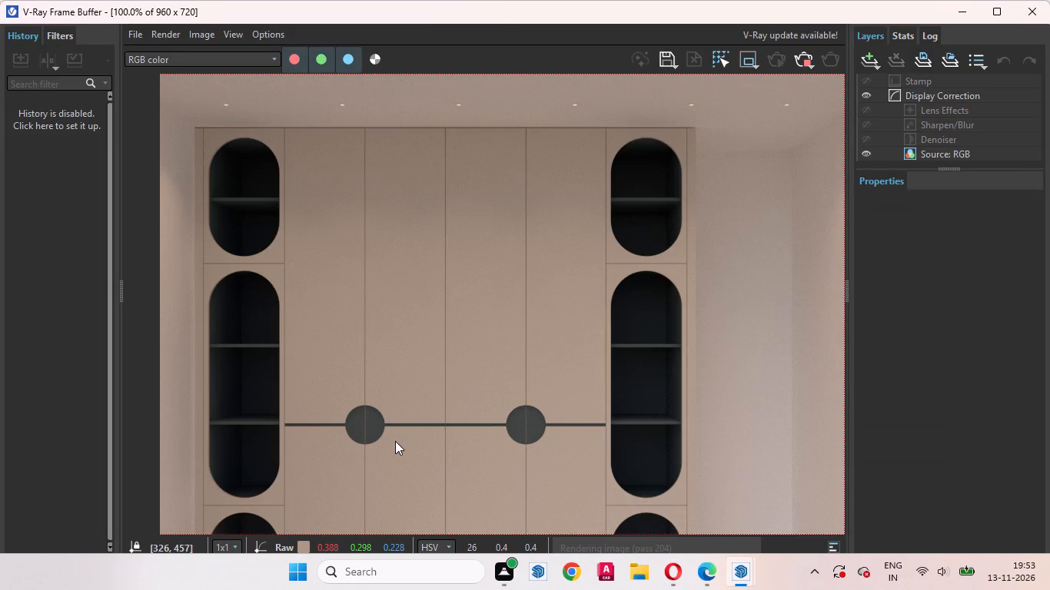
scroll(480, 315, down, 2)
scroll(446, 367, up, 2)
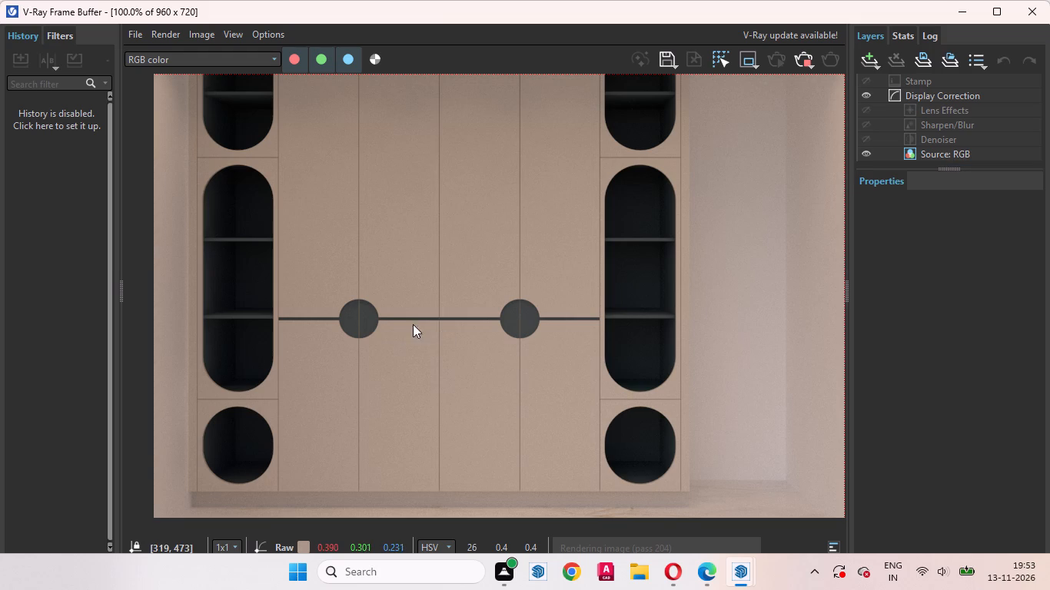
middle_drag(437, 197, 574, 330)
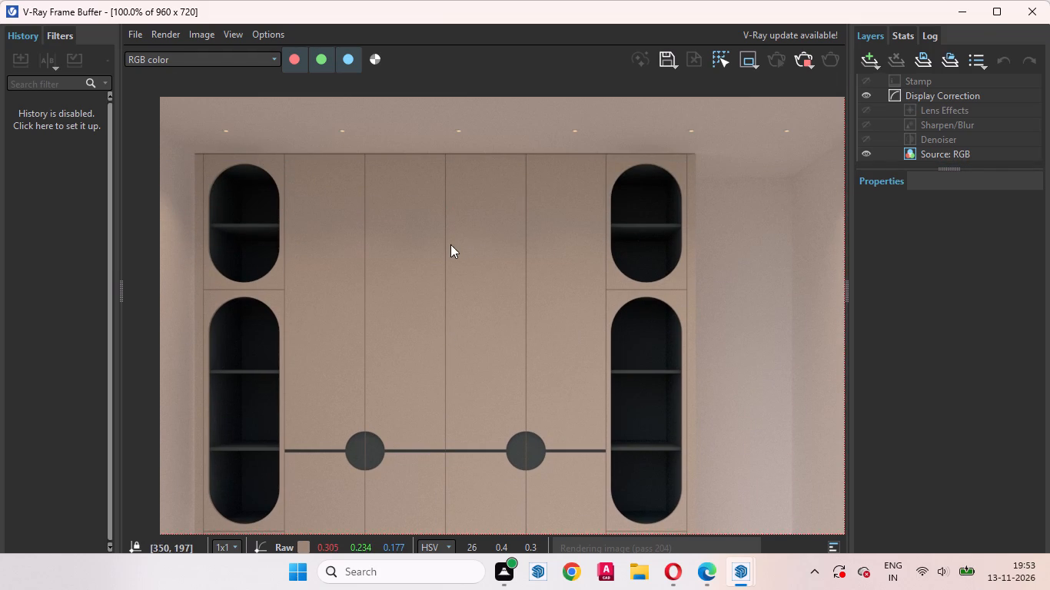
Return to the SketchUp model and examine the left shelf niches, their rims and the adjoining door groove from several angles.
scroll(491, 240, down, 1)
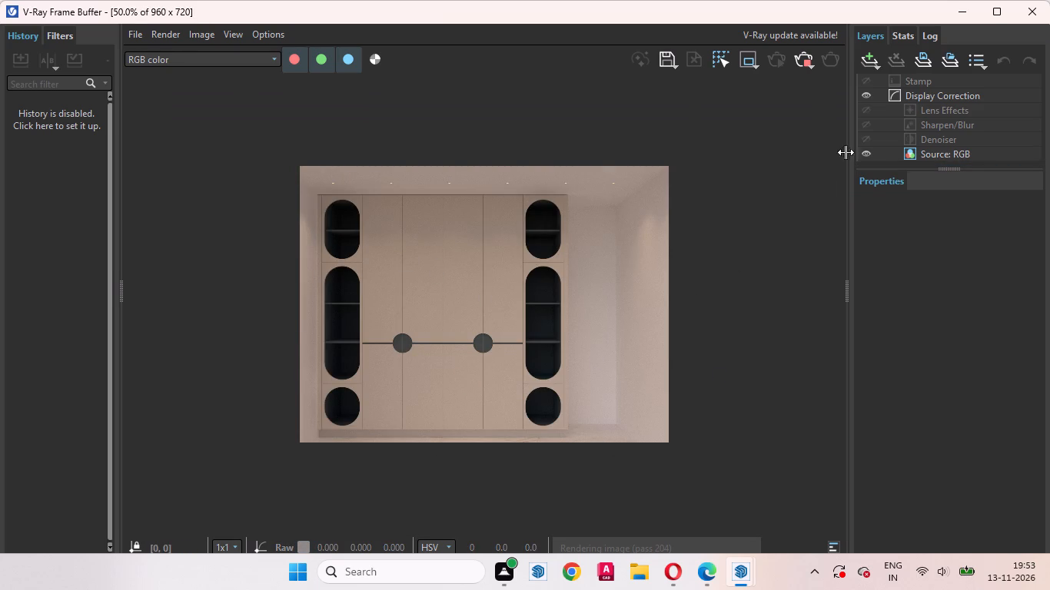
click(953, 14)
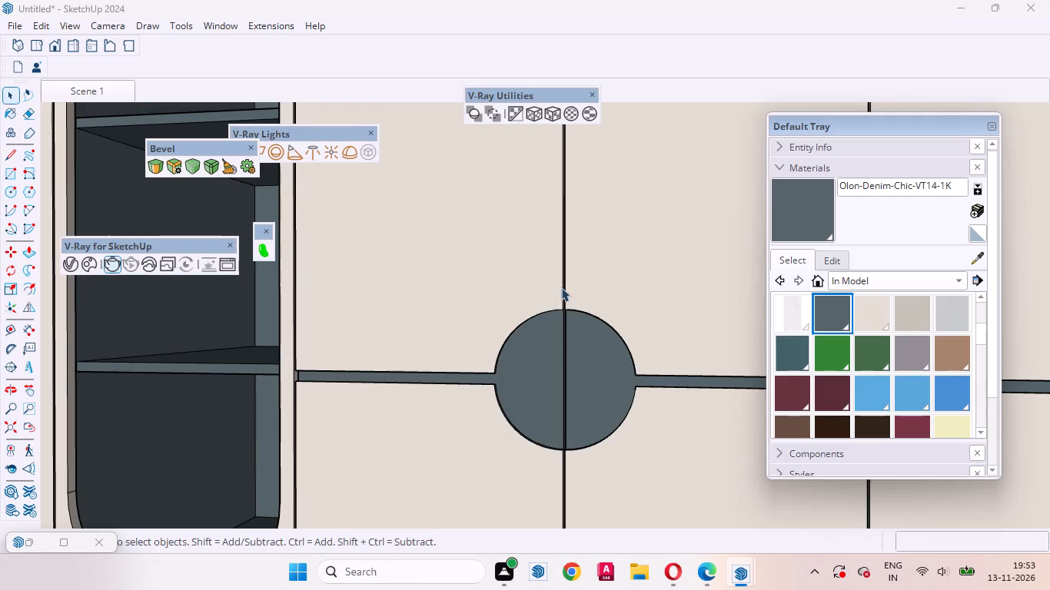
scroll(577, 279, down, 6)
scroll(590, 303, up, 1)
scroll(596, 310, down, 4)
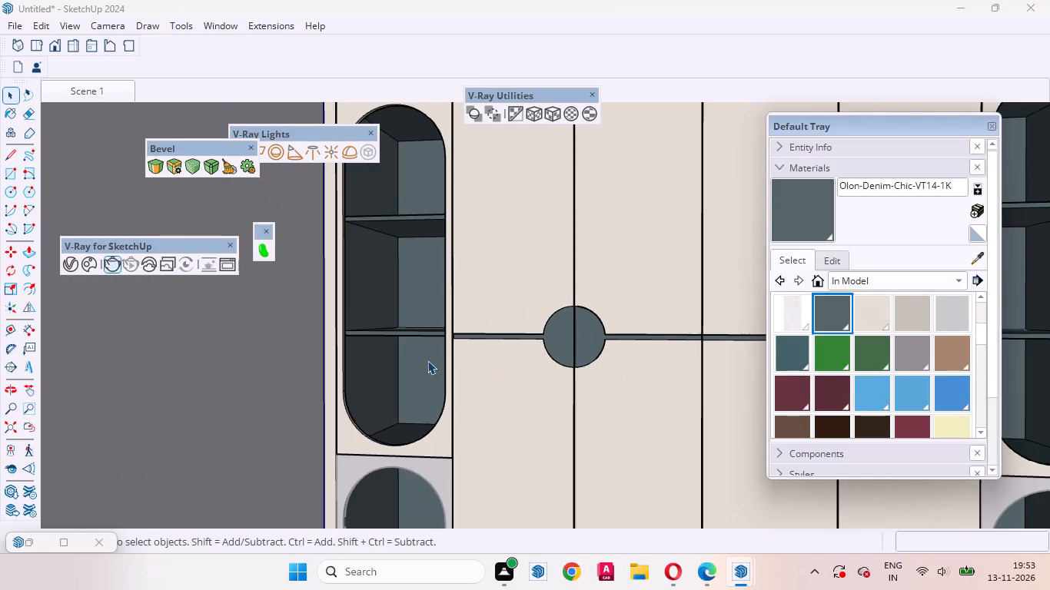
scroll(427, 360, up, 20)
middle_drag(488, 313, 666, 407)
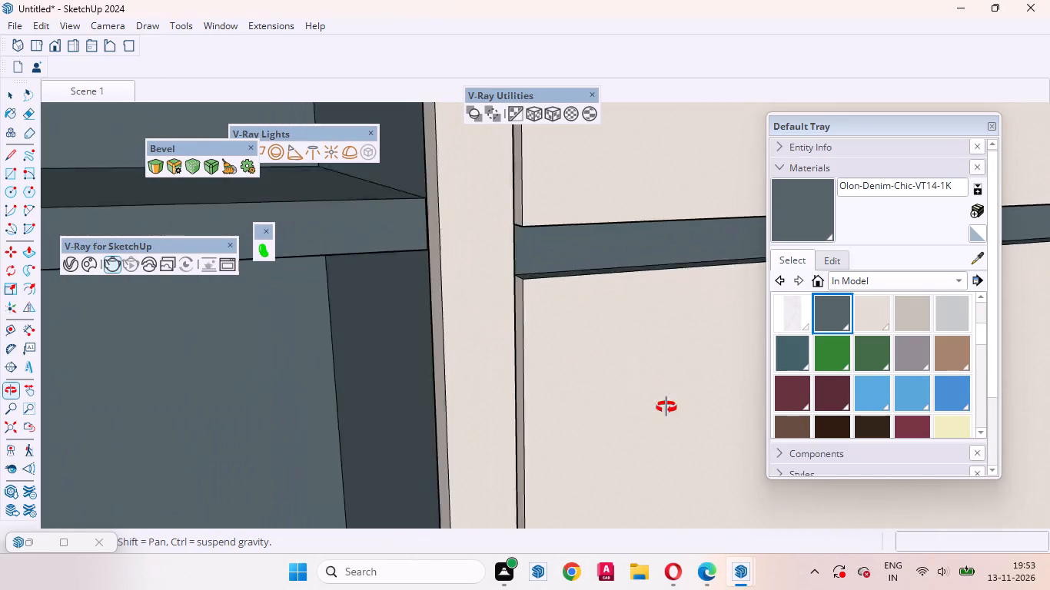
middle_drag(666, 407, 566, 421)
scroll(619, 370, down, 5)
scroll(626, 369, up, 1)
scroll(626, 366, down, 9)
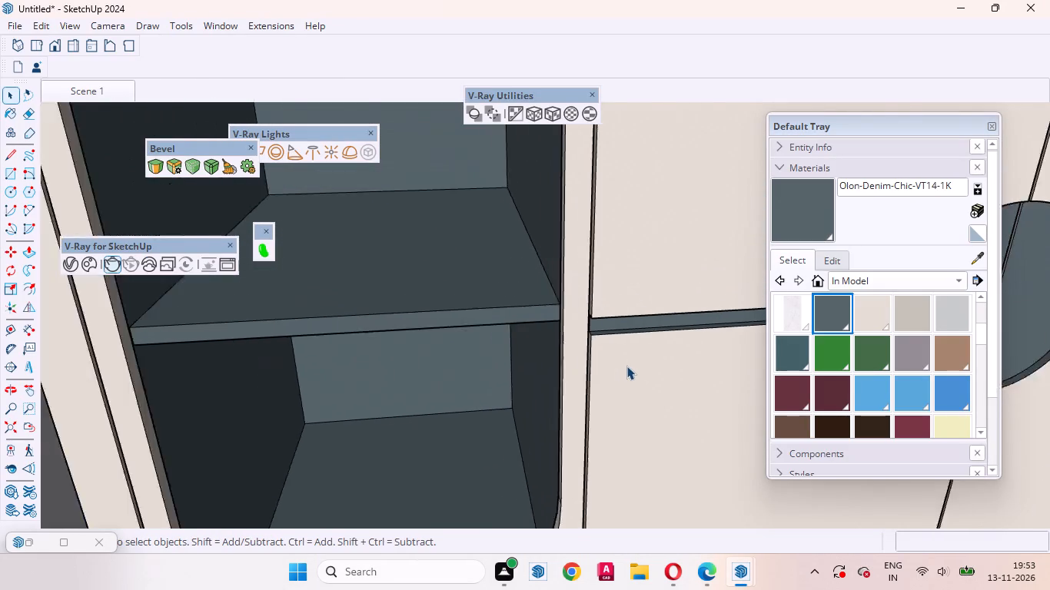
scroll(626, 366, down, 9)
middle_drag(574, 418, 375, 514)
scroll(324, 327, up, 4)
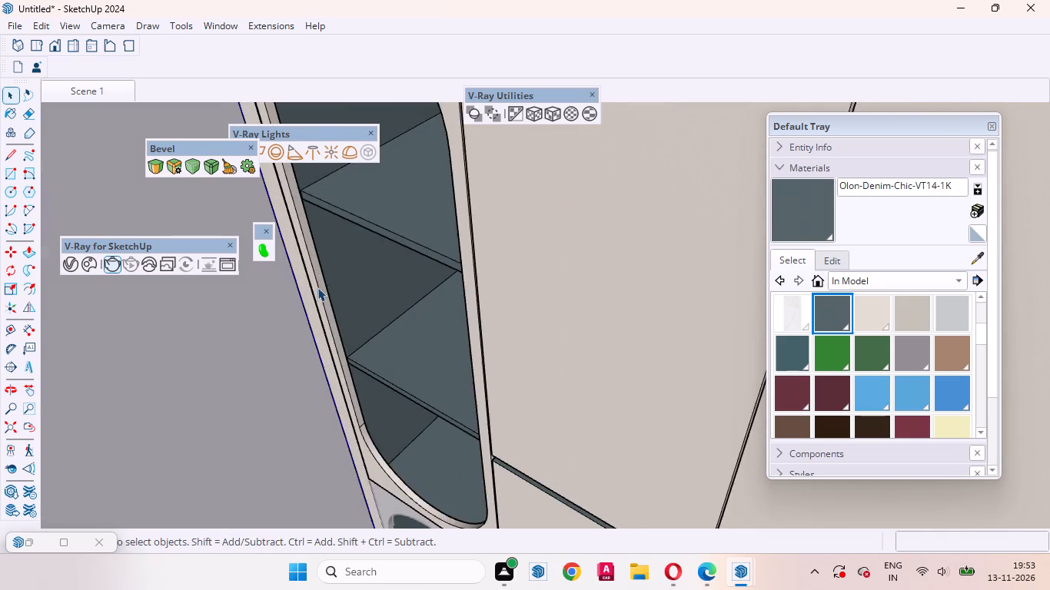
scroll(317, 287, up, 14)
click(308, 241)
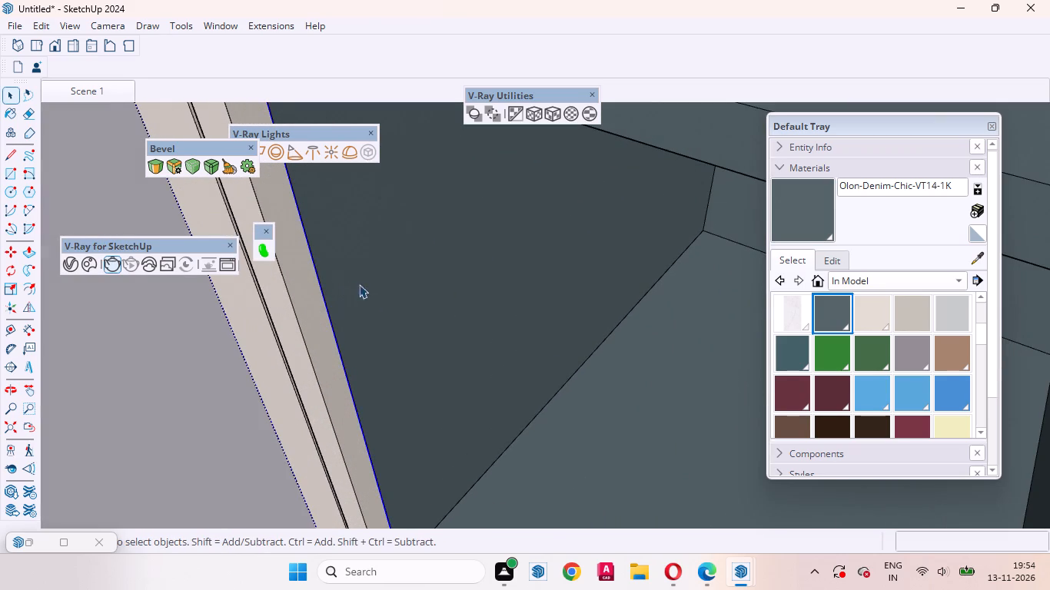
scroll(359, 284, down, 8)
scroll(436, 304, down, 3)
scroll(442, 310, up, 1)
scroll(447, 313, down, 4)
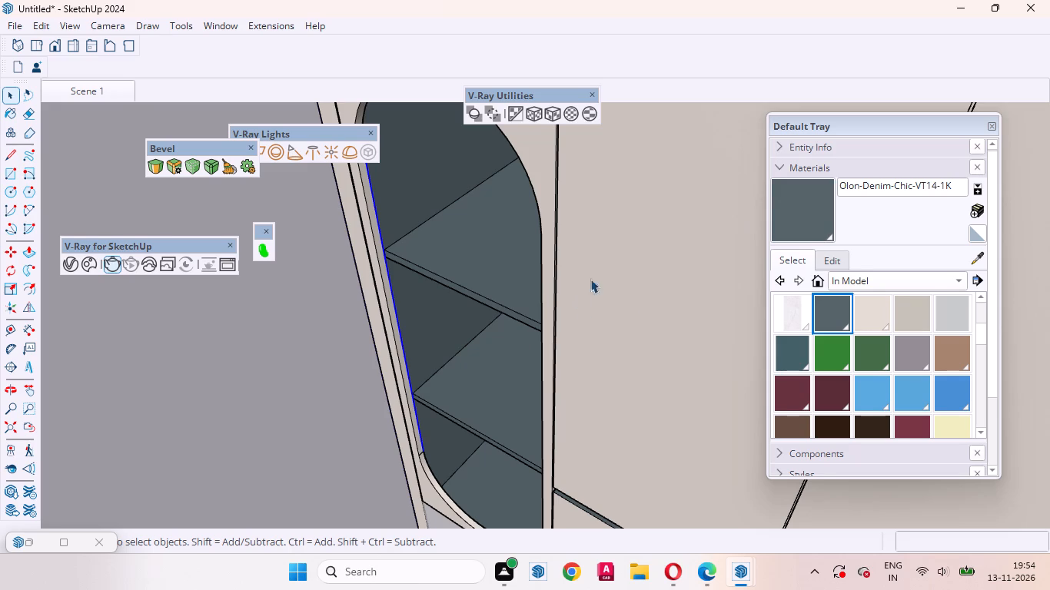
scroll(795, 277, down, 3)
Leave the wardrobe group and delete the horizontal construction guide lines that run past the room parallel to the red axis.
click(103, 85)
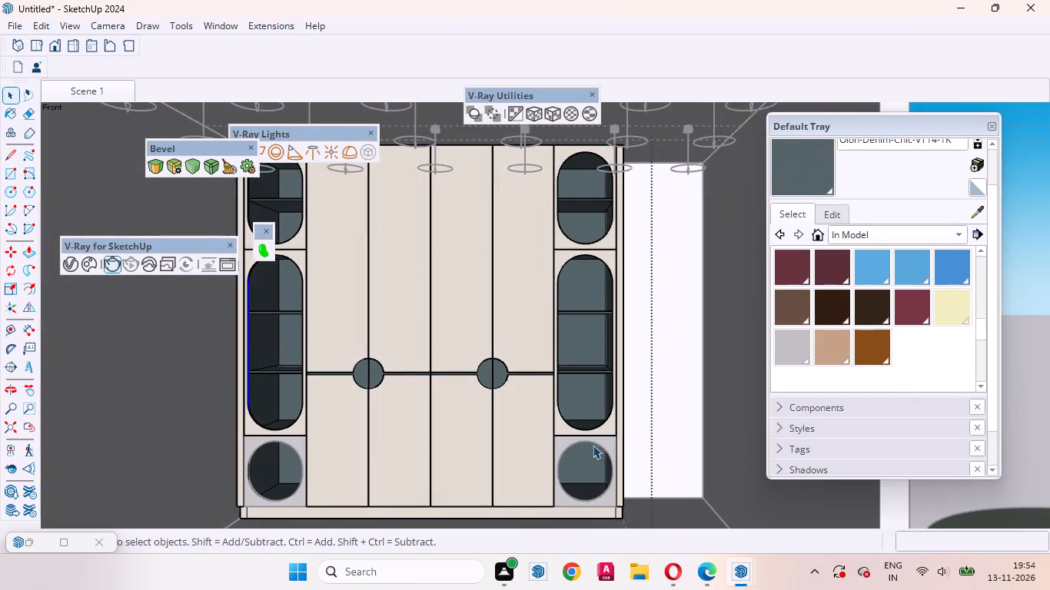
scroll(642, 442, down, 14)
click(666, 336)
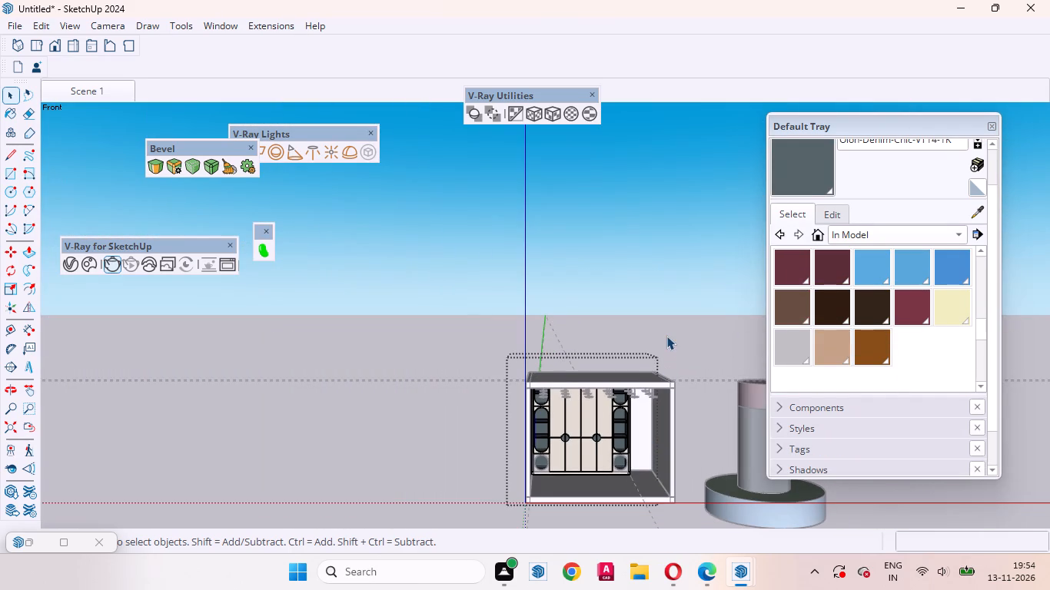
middle_drag(648, 380, 603, 433)
scroll(439, 383, up, 2)
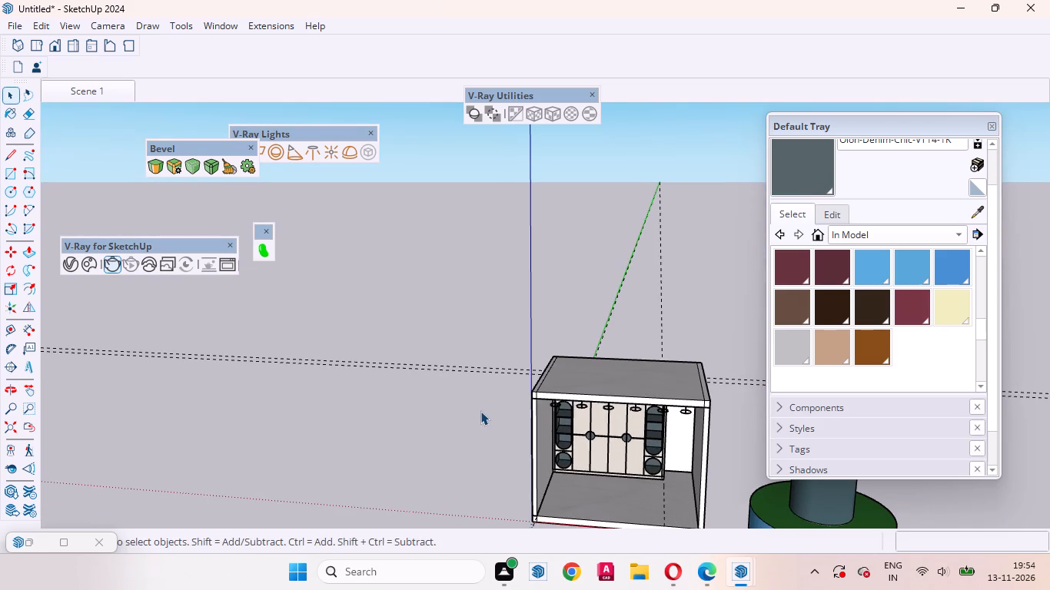
scroll(441, 400, up, 2)
drag(479, 393, 339, 307)
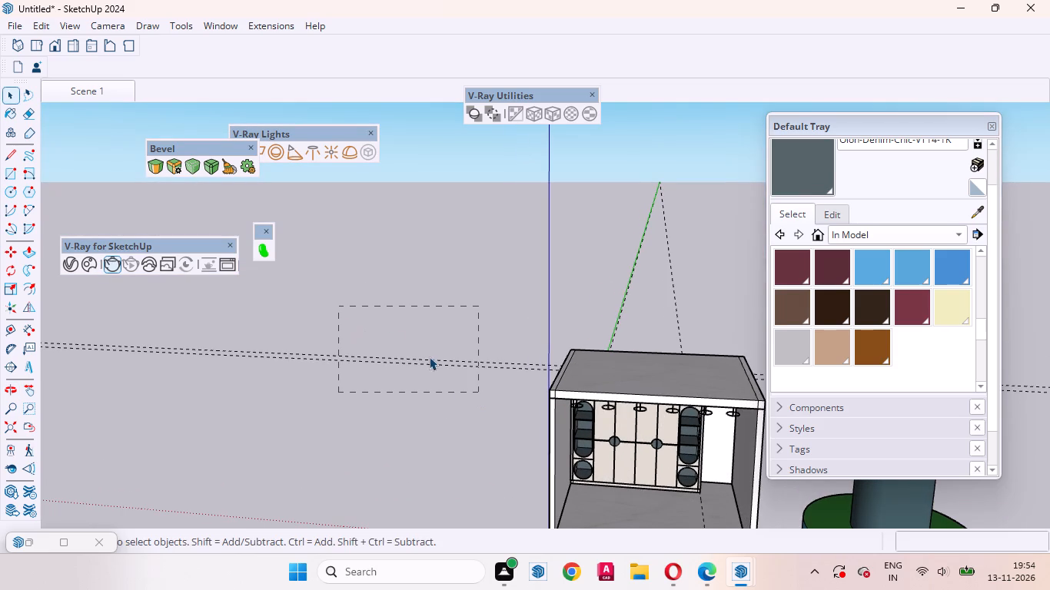
middle_drag(539, 439, 543, 316)
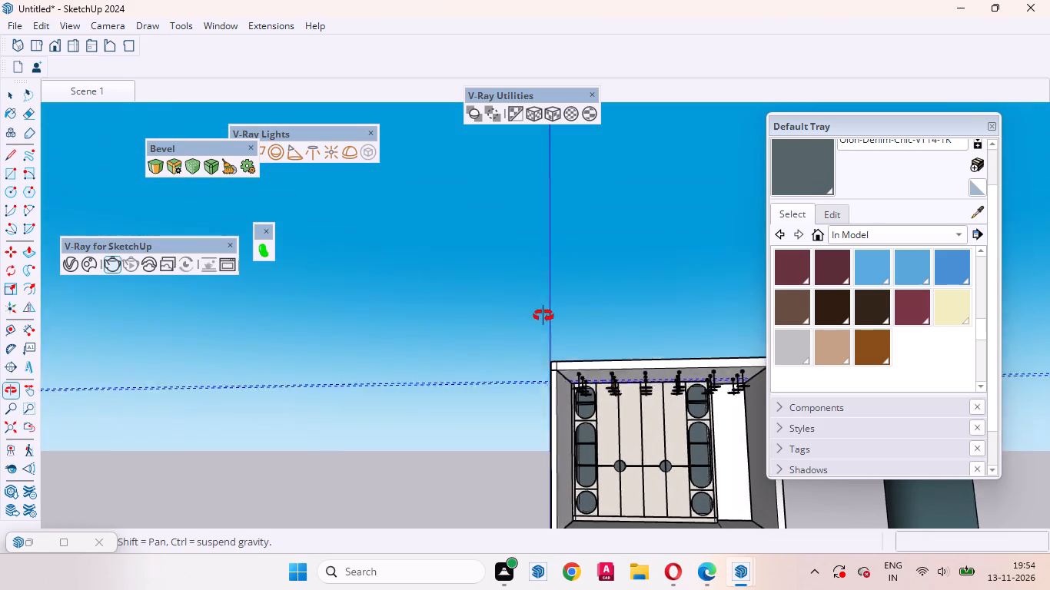
middle_drag(543, 316, 543, 313)
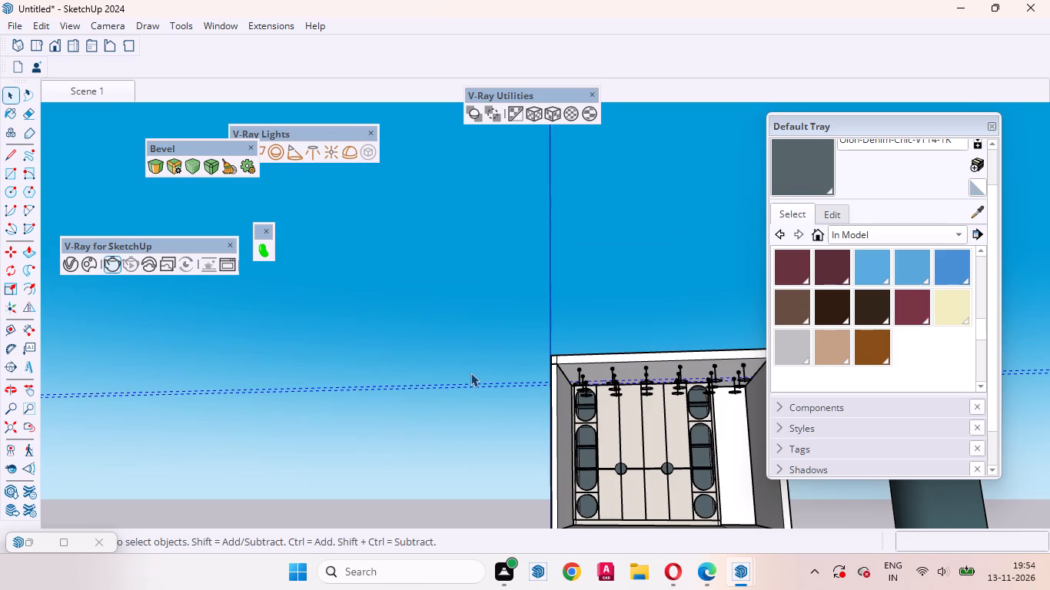
key(Delete)
click(391, 350)
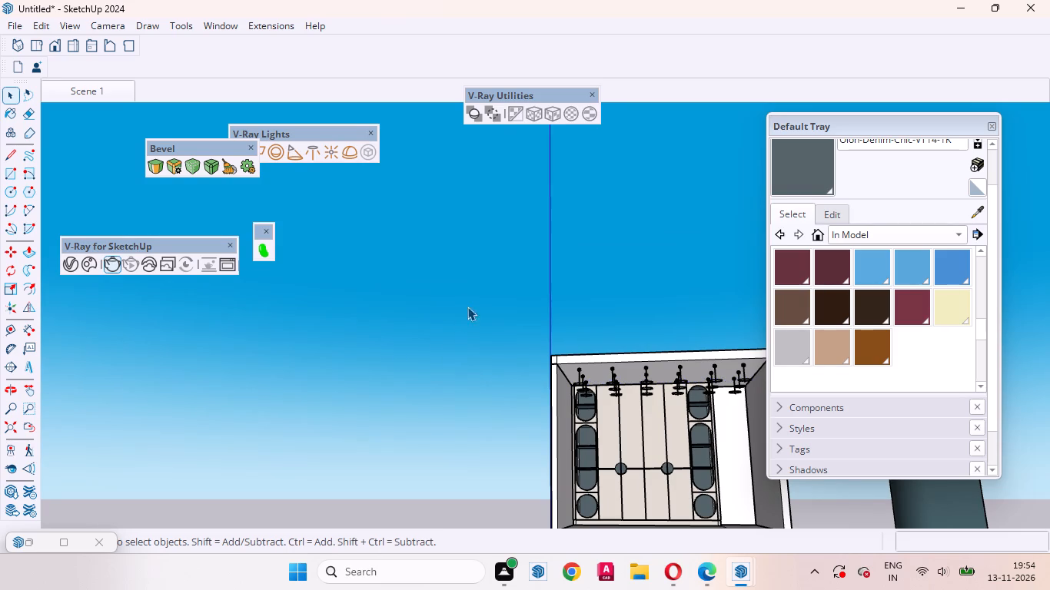
Delete the remaining construction guide lines that run parallel to the green axis through the room.
scroll(410, 336, down, 3)
middle_drag(542, 415, 532, 532)
scroll(487, 476, down, 3)
scroll(442, 509, up, 1)
scroll(430, 519, down, 1)
drag(716, 308, 506, 217)
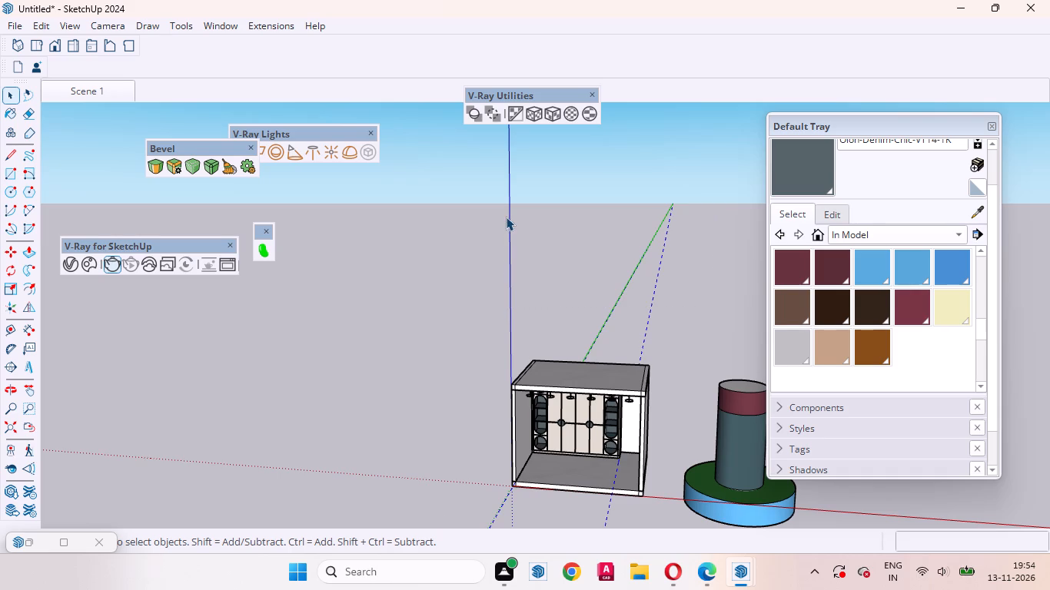
key(Delete)
click(390, 343)
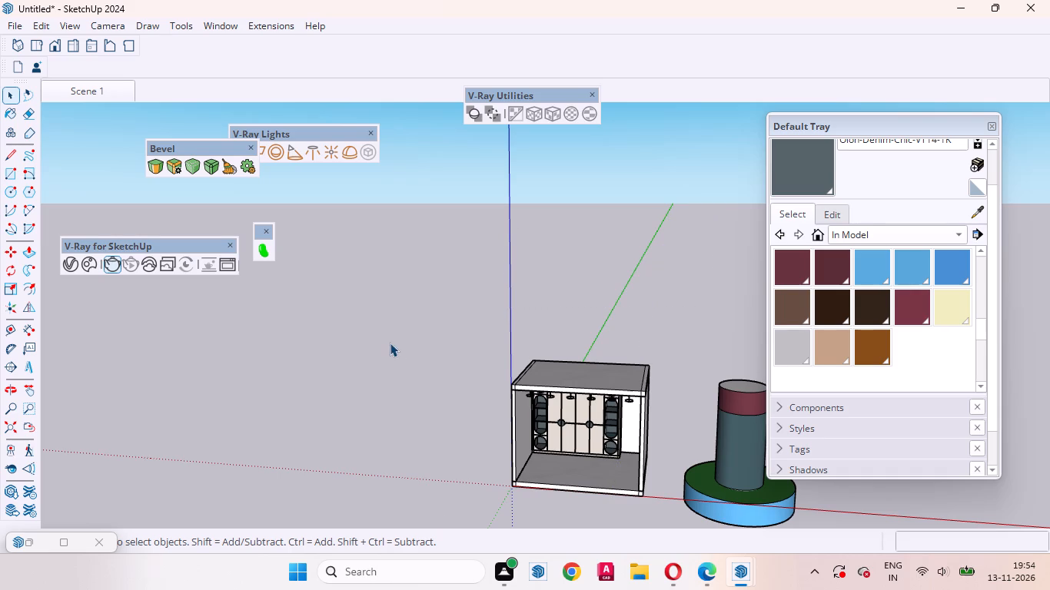
From Scene 1, examine the left circular recess, its grooves and the surrounding door faces up close inside the wardrobe group.
click(68, 92)
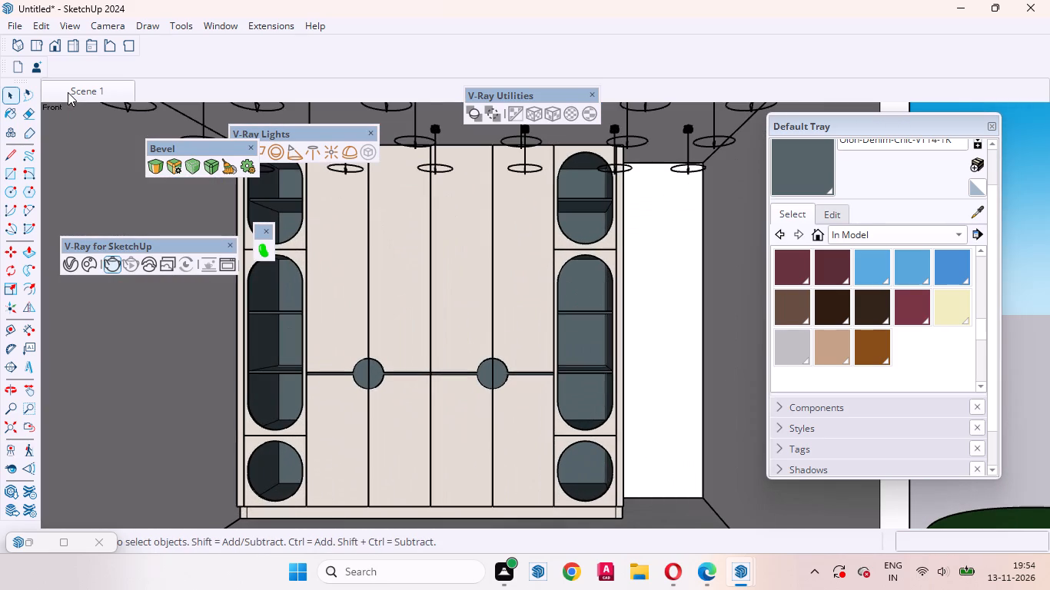
scroll(350, 395, up, 14)
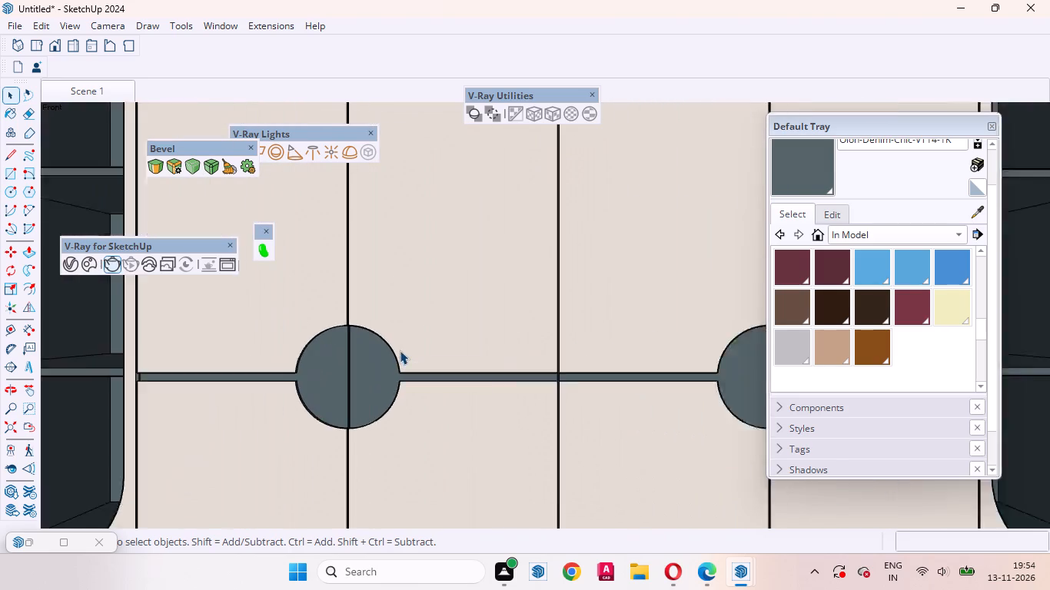
scroll(400, 350, up, 4)
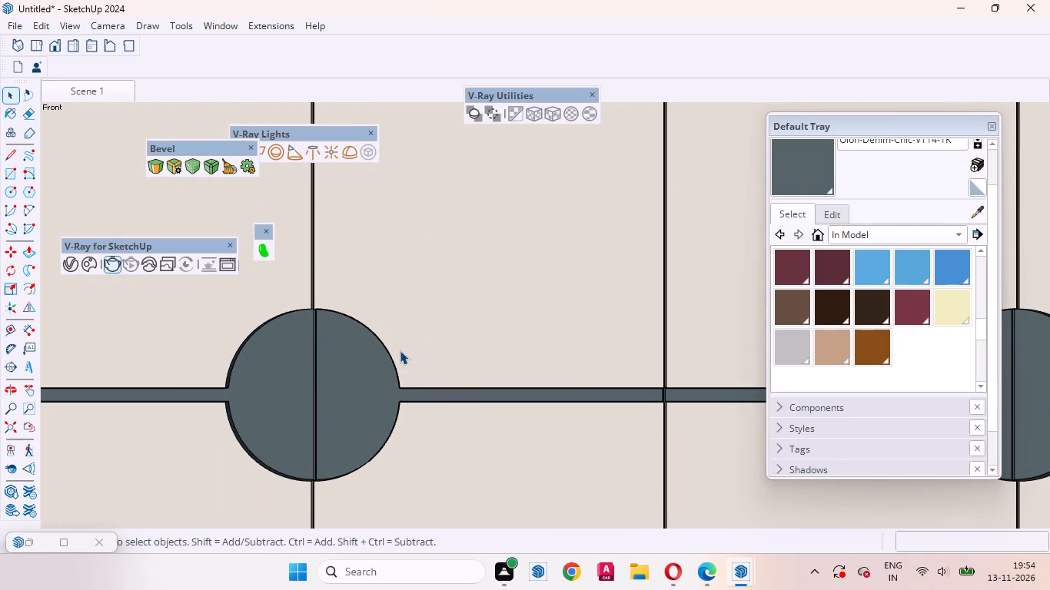
scroll(515, 336, down, 3)
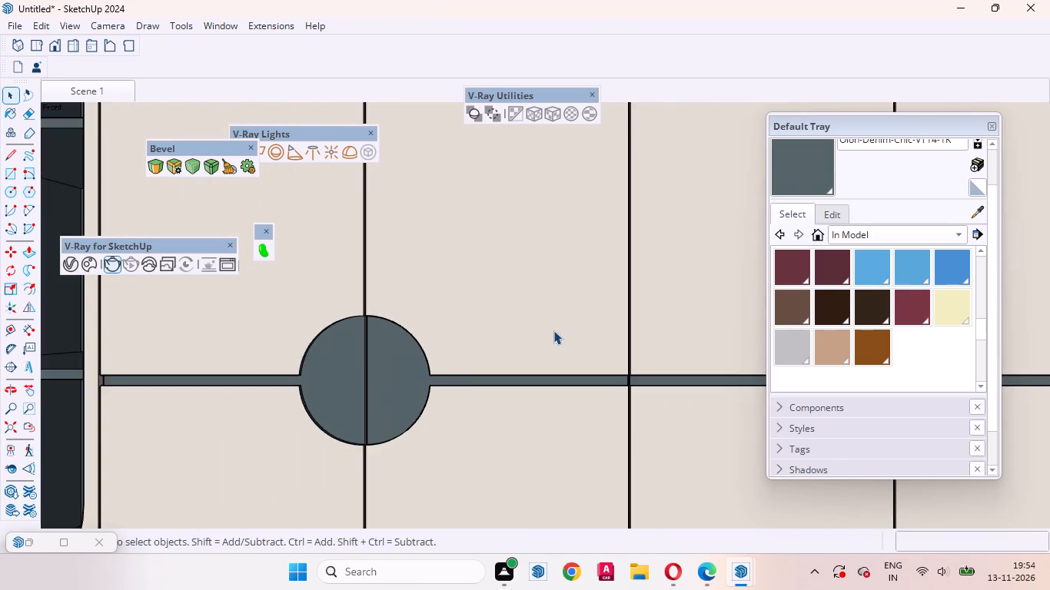
scroll(553, 330, down, 4)
scroll(361, 353, up, 8)
middle_drag(404, 403, 146, 313)
scroll(419, 353, up, 4)
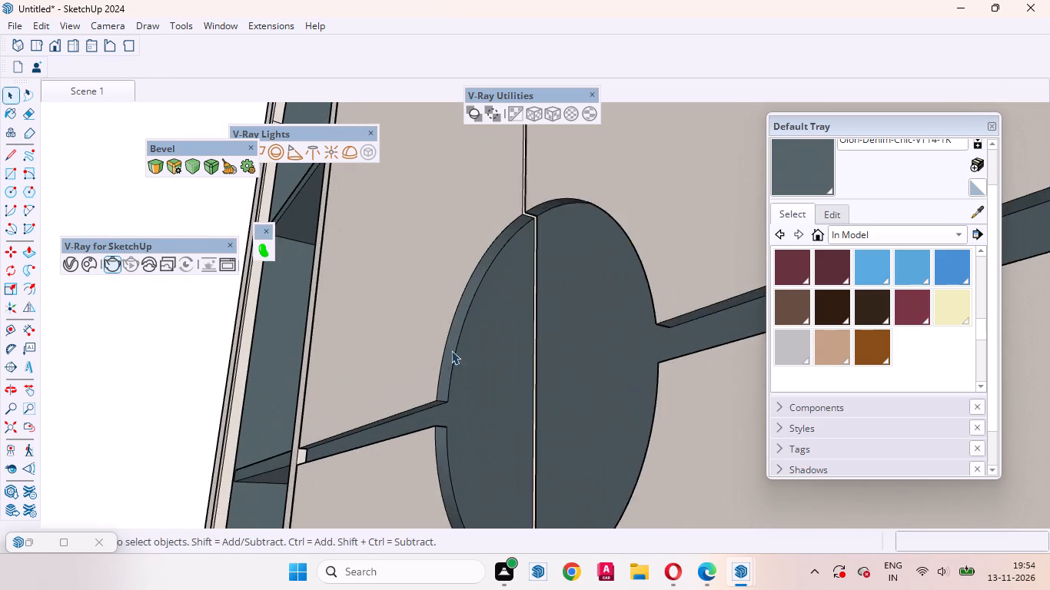
scroll(451, 350, up, 4)
click(491, 352)
double_click(499, 383)
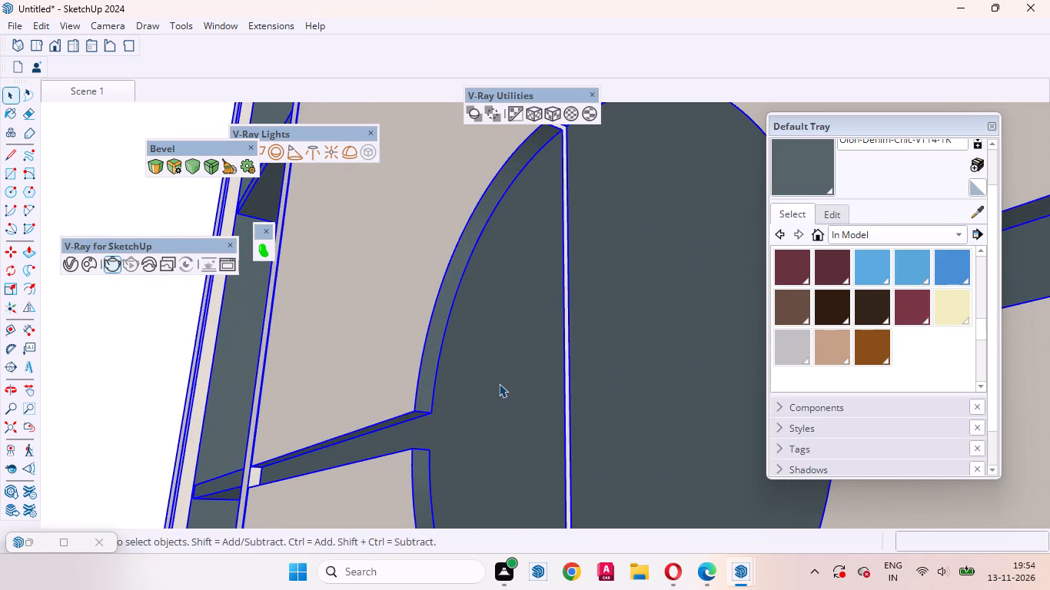
click(490, 380)
click(384, 339)
middle_drag(549, 397, 795, 440)
scroll(454, 334, down, 11)
click(533, 318)
click(572, 223)
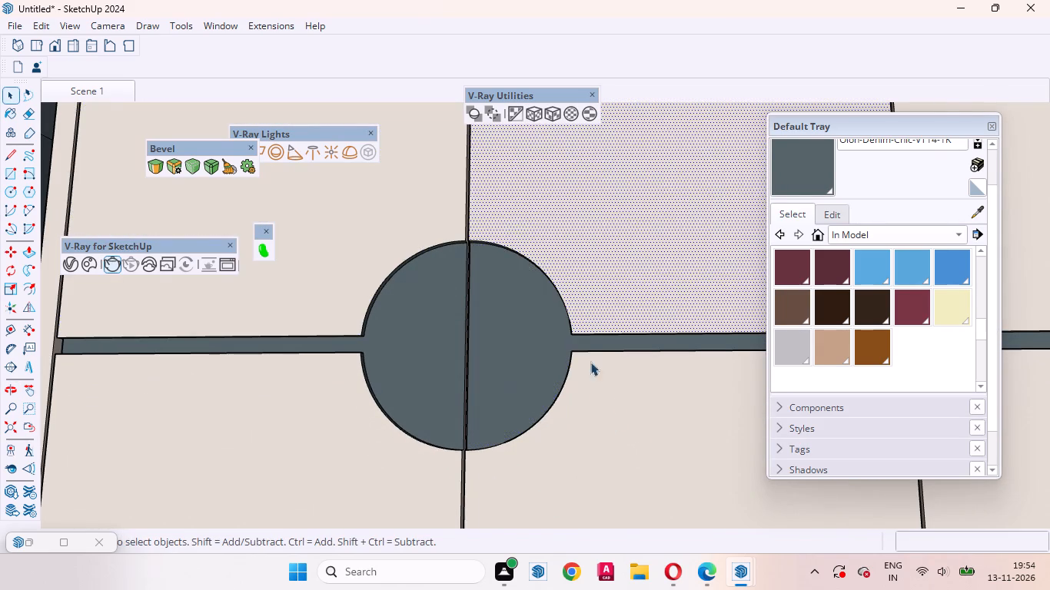
click(589, 403)
click(241, 439)
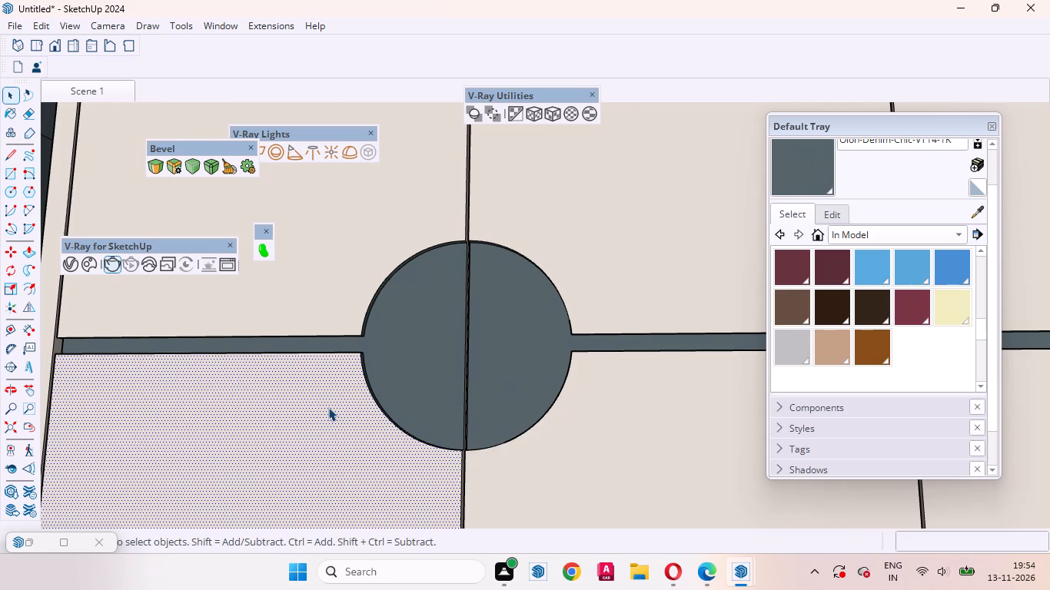
scroll(430, 370, down, 12)
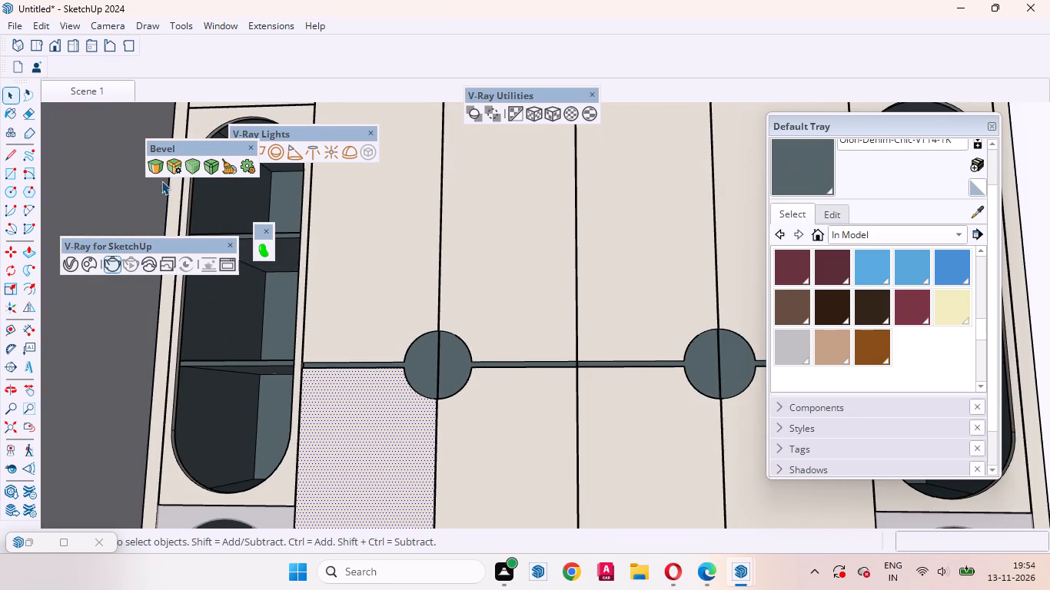
Leave the wardrobe group and delete the multicoloured cylinder on its round base standing beside the room.
click(103, 89)
scroll(417, 362, down, 2)
scroll(420, 374, up, 1)
scroll(422, 378, down, 5)
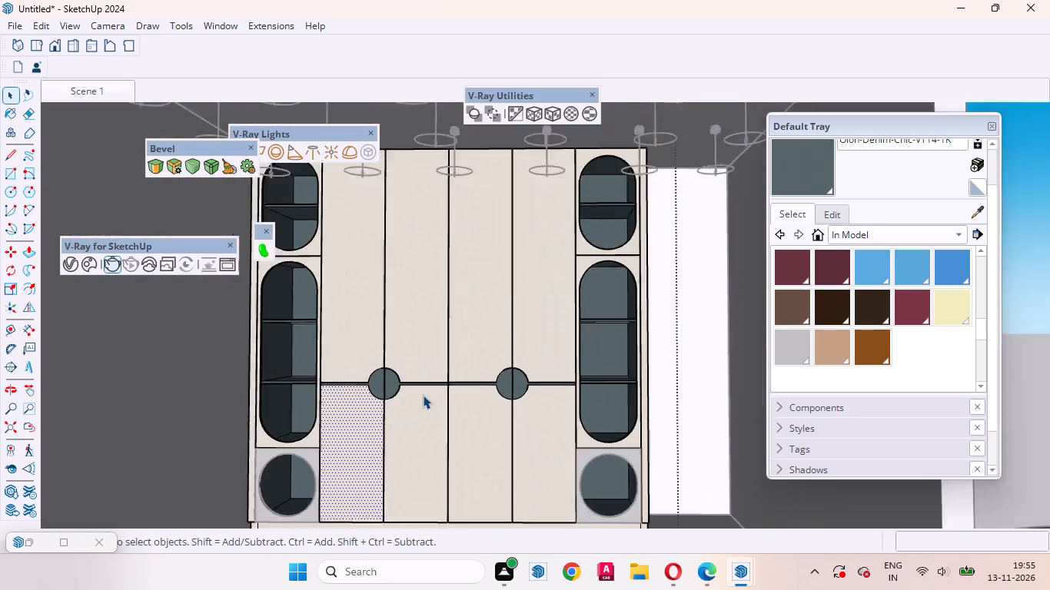
scroll(423, 395, down, 15)
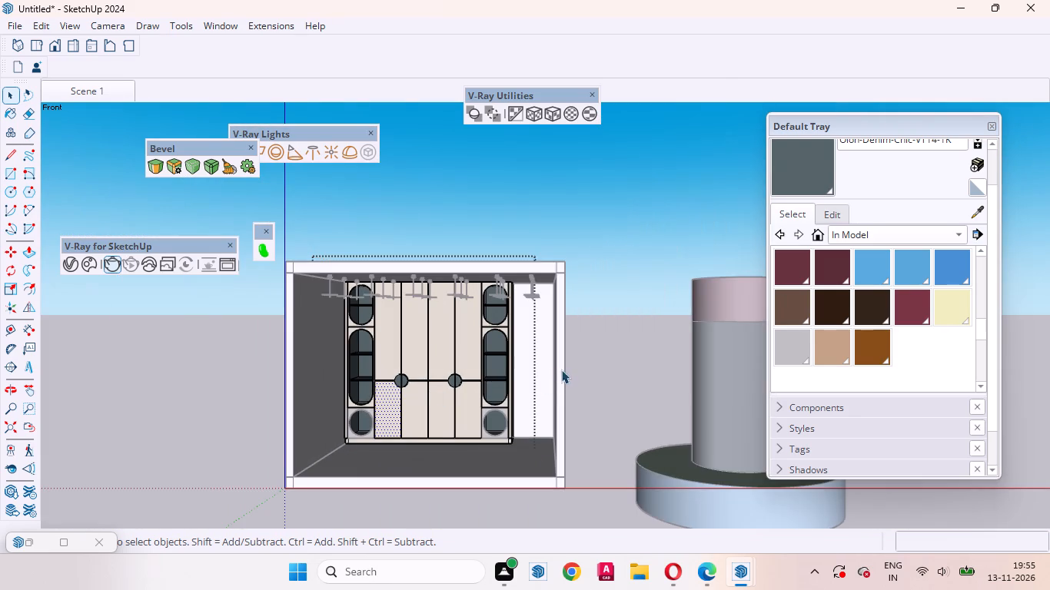
click(566, 370)
scroll(371, 374, down, 3)
scroll(362, 378, up, 1)
scroll(355, 378, down, 3)
middle_drag(552, 434, 680, 449)
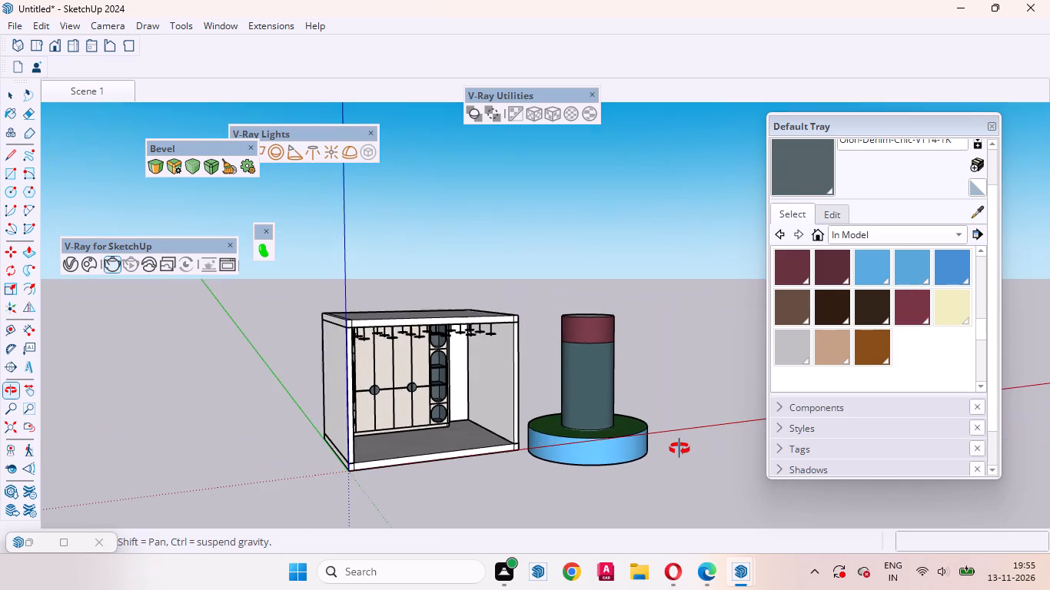
middle_drag(680, 449, 679, 449)
scroll(631, 466, up, 7)
drag(687, 498, 590, 438)
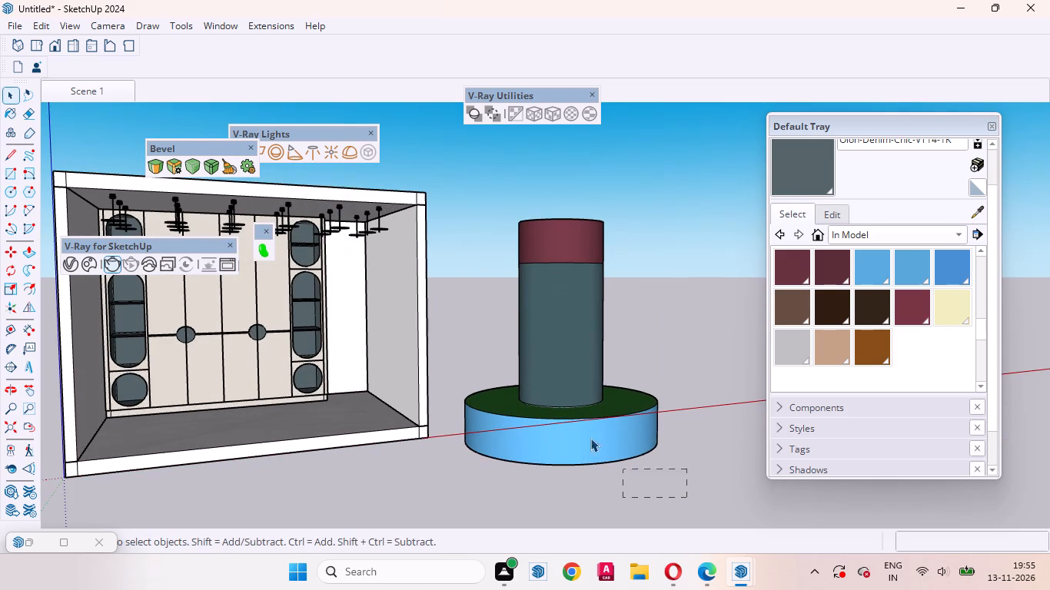
drag(590, 438, 460, 173)
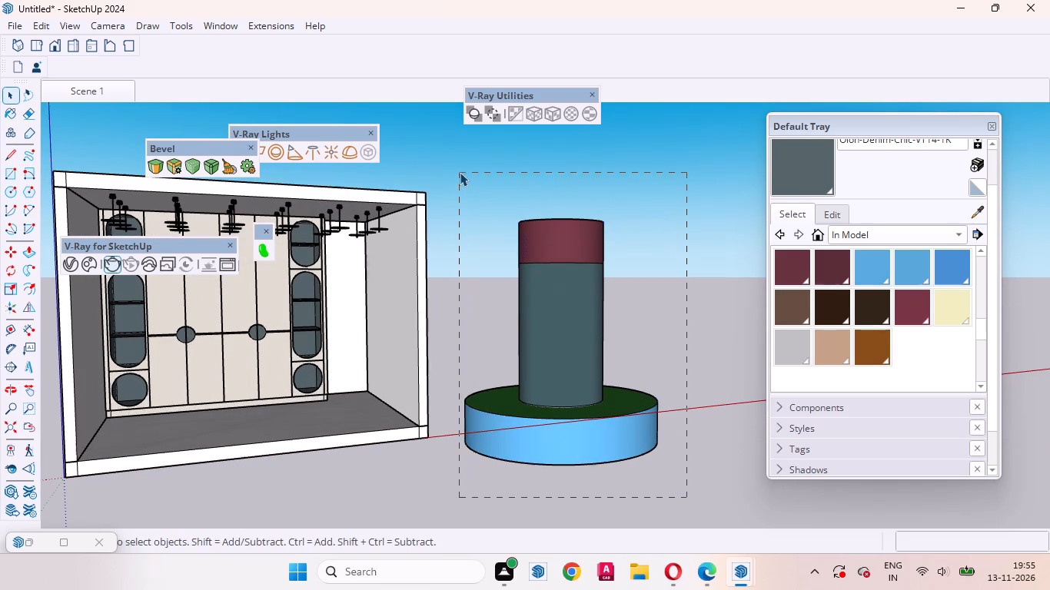
key(Delete)
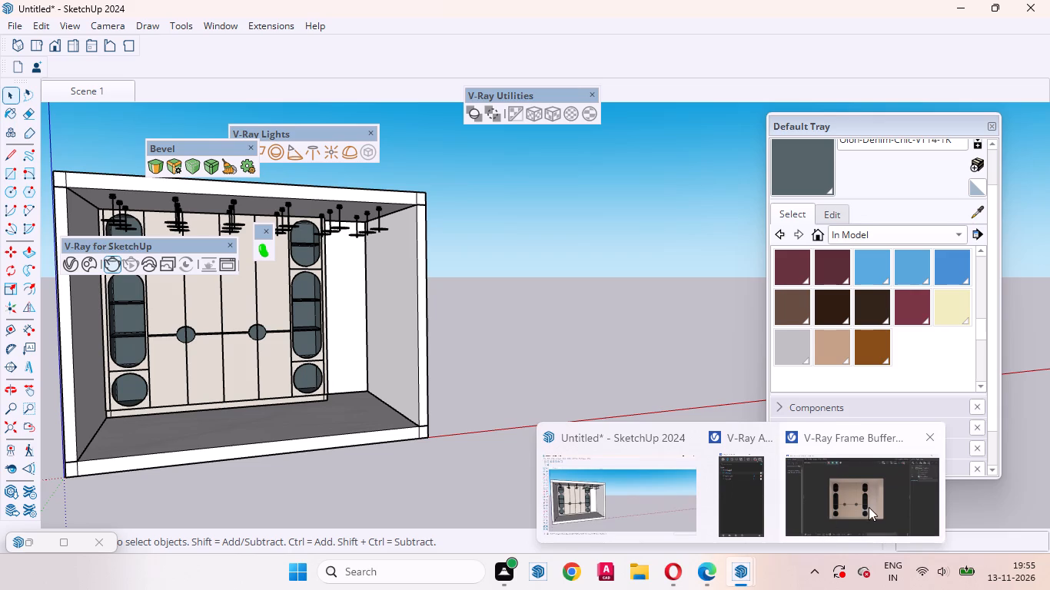
Examine the V-Ray render of the wardrobe room, checking the door faces, circular recesses, groove line and arched shelf niches up close.
click(870, 505)
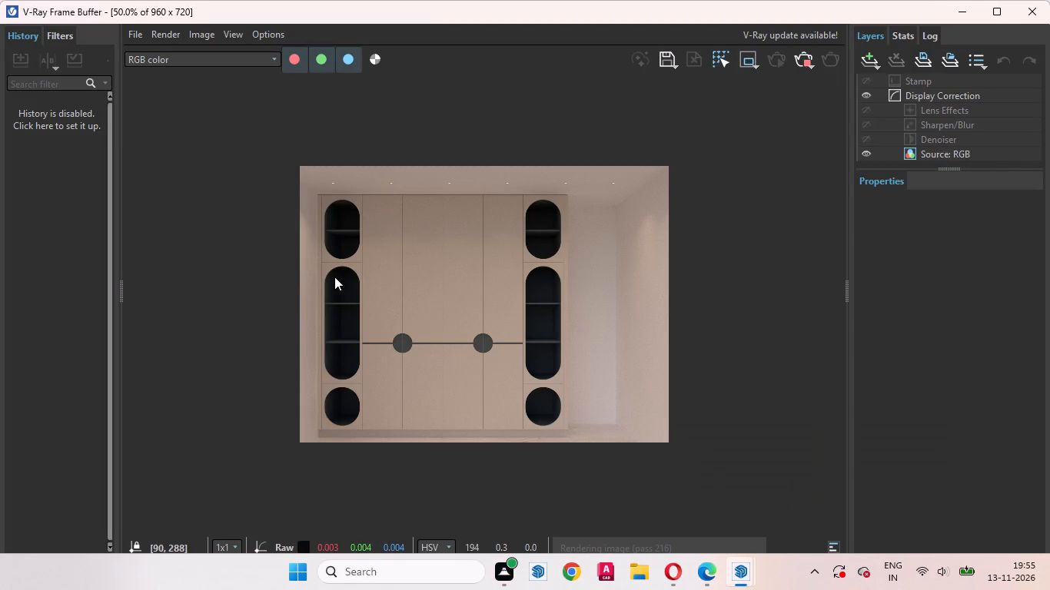
scroll(290, 271, up, 1)
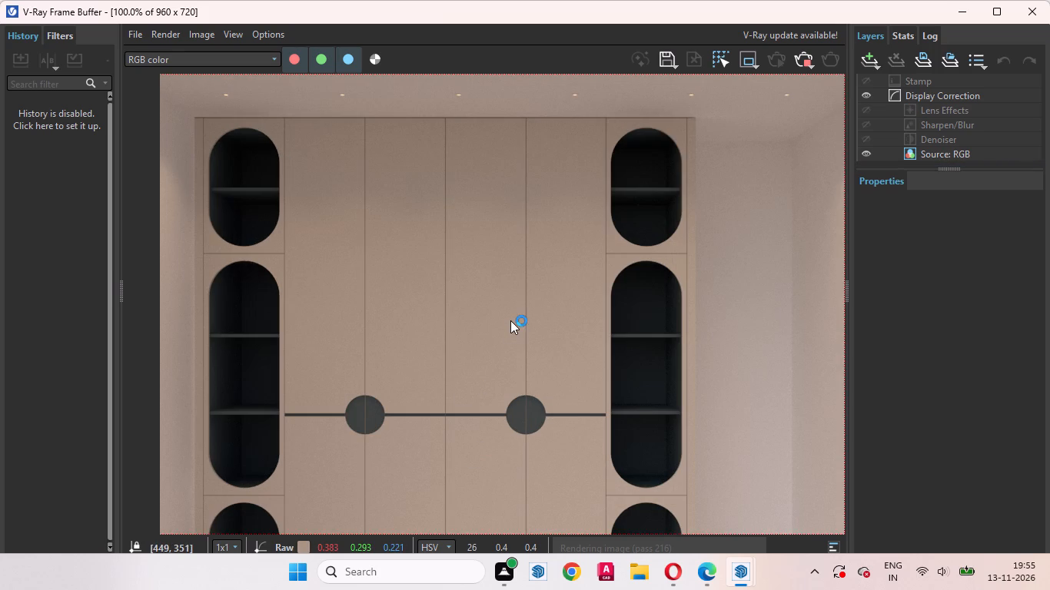
scroll(510, 320, down, 1)
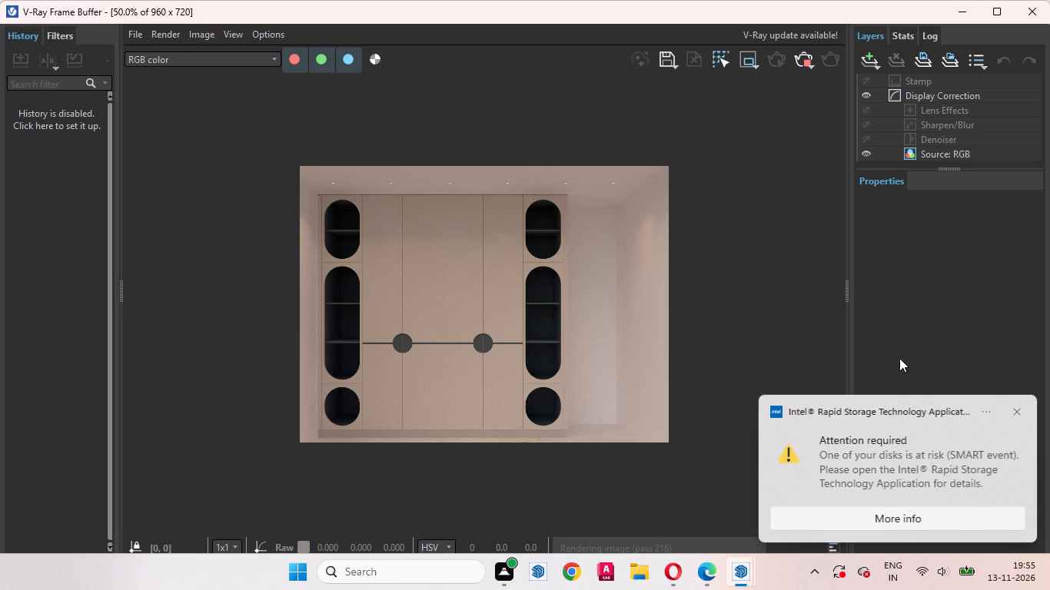
click(1012, 412)
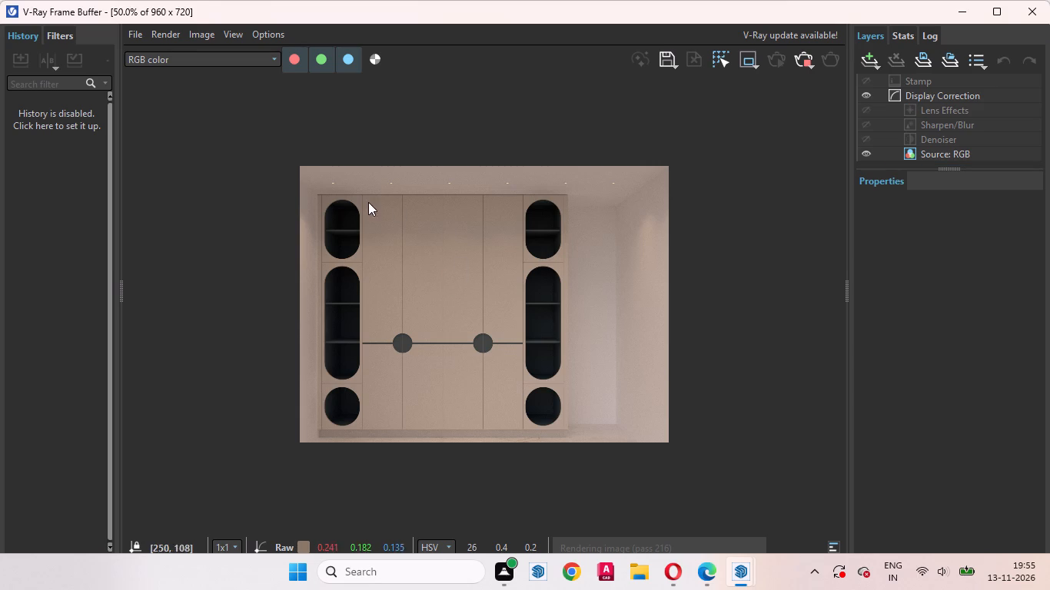
scroll(341, 191, up, 1)
scroll(414, 204, down, 1)
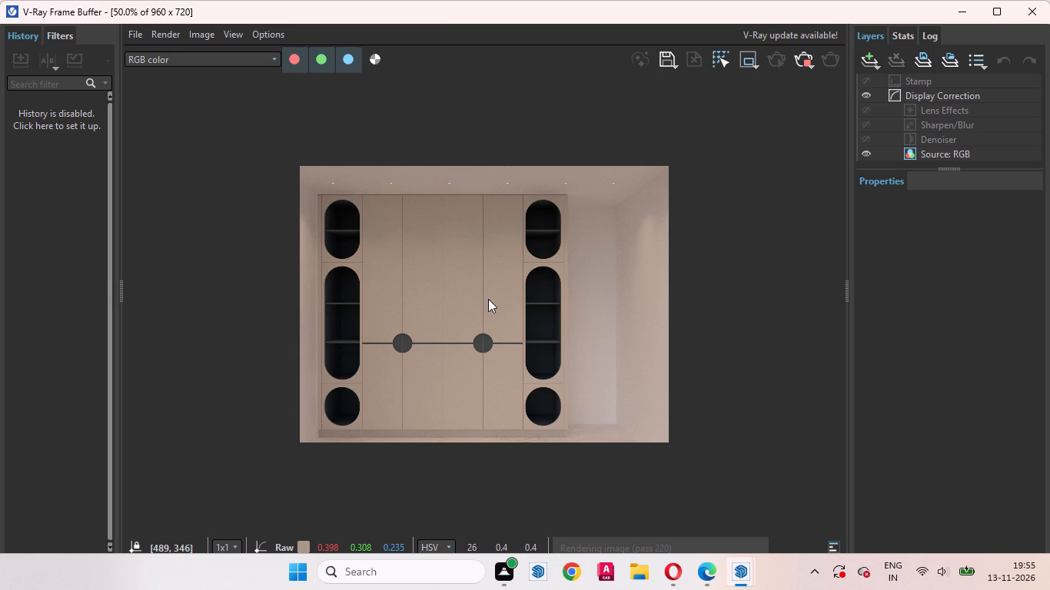
scroll(471, 271, down, 2)
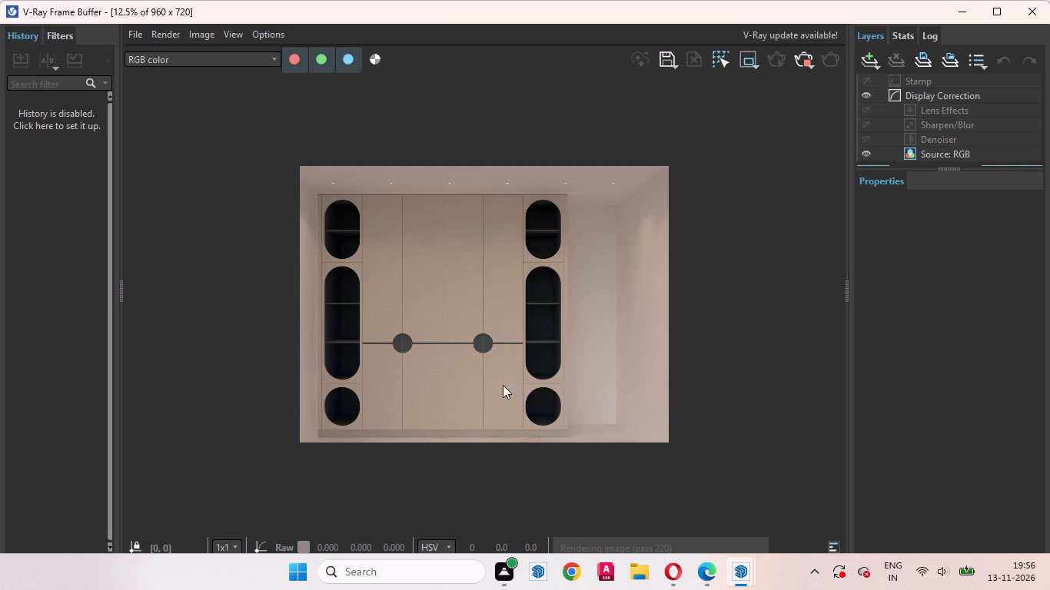
scroll(341, 378, up, 1)
scroll(447, 323, up, 2)
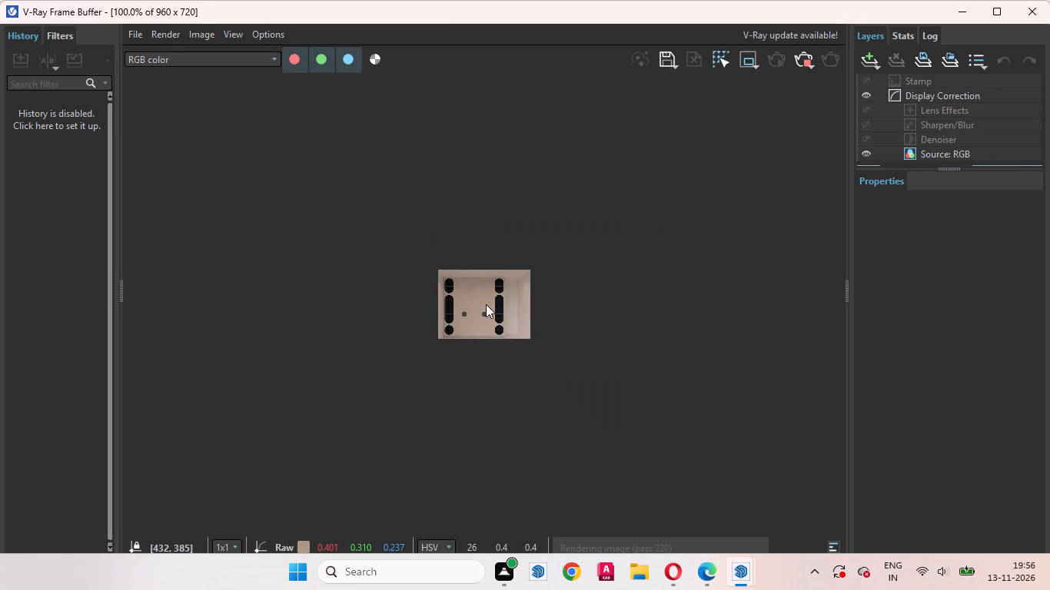
scroll(487, 304, up, 2)
scroll(517, 246, down, 2)
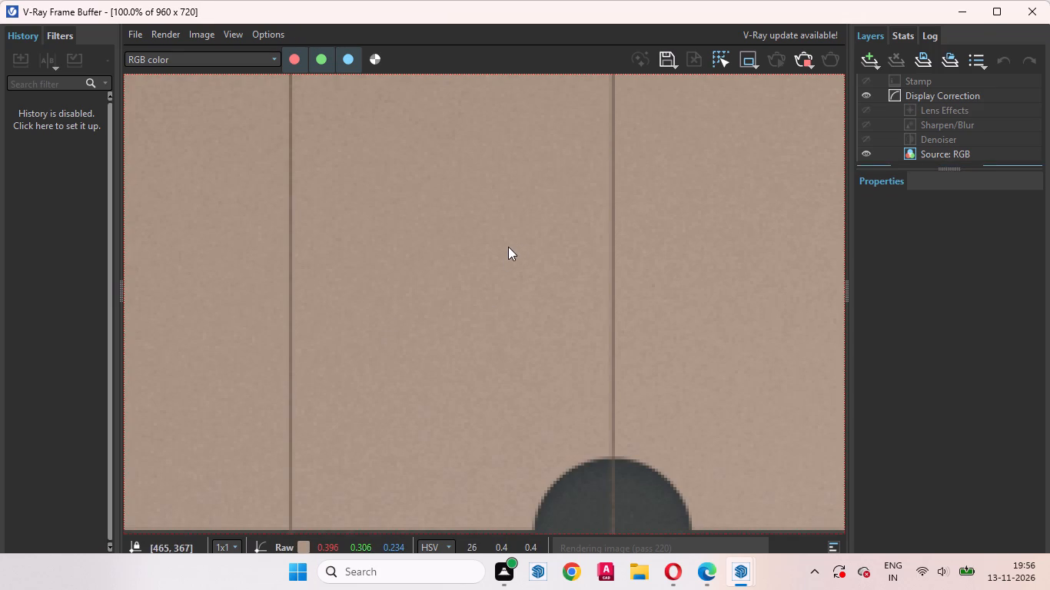
scroll(458, 254, down, 1)
scroll(467, 350, up, 1)
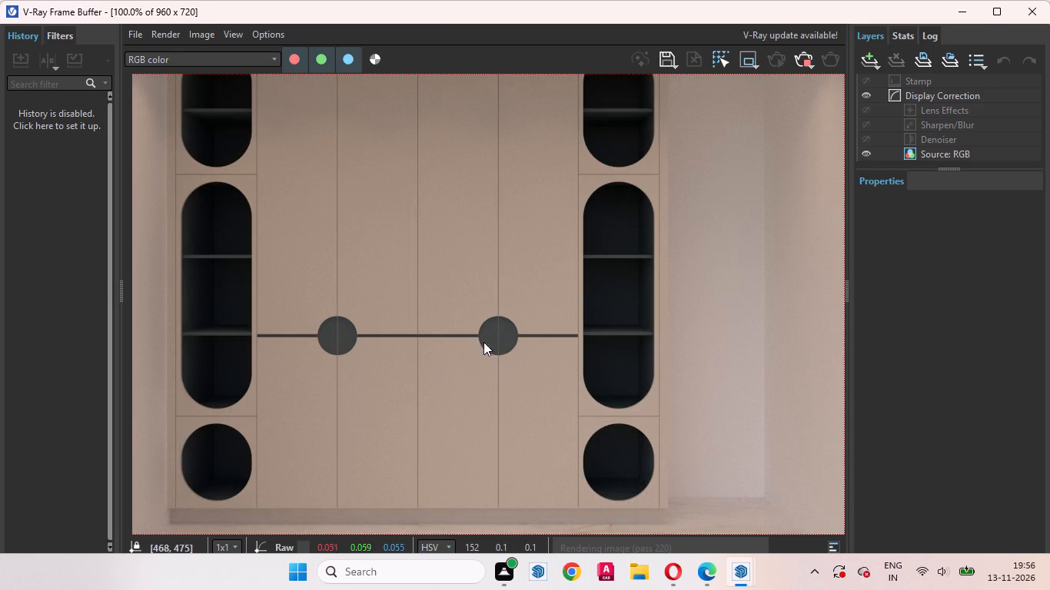
middle_drag(265, 330, 324, 255)
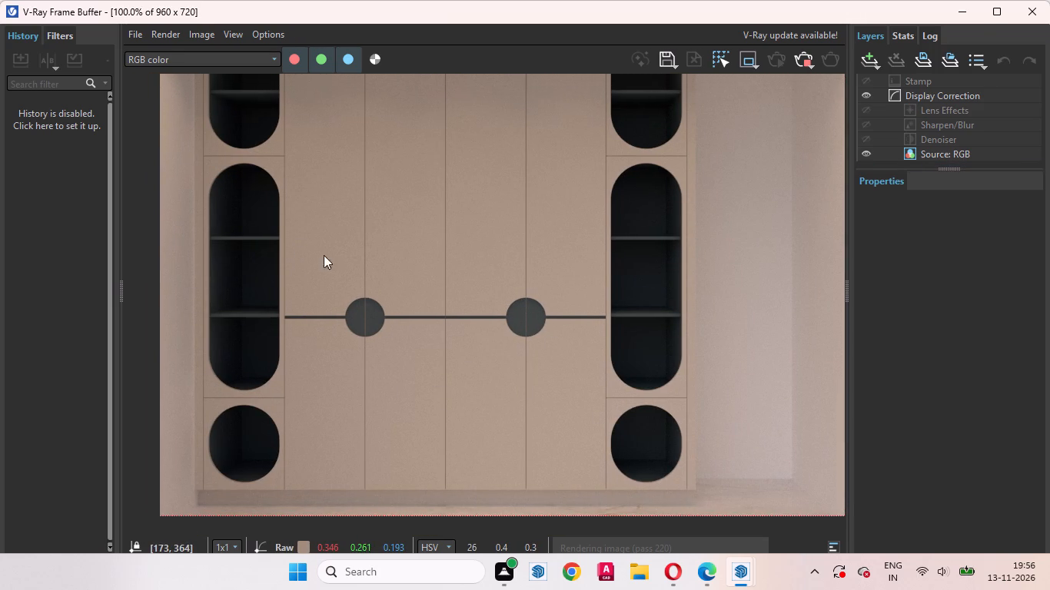
middle_drag(324, 255, 268, 326)
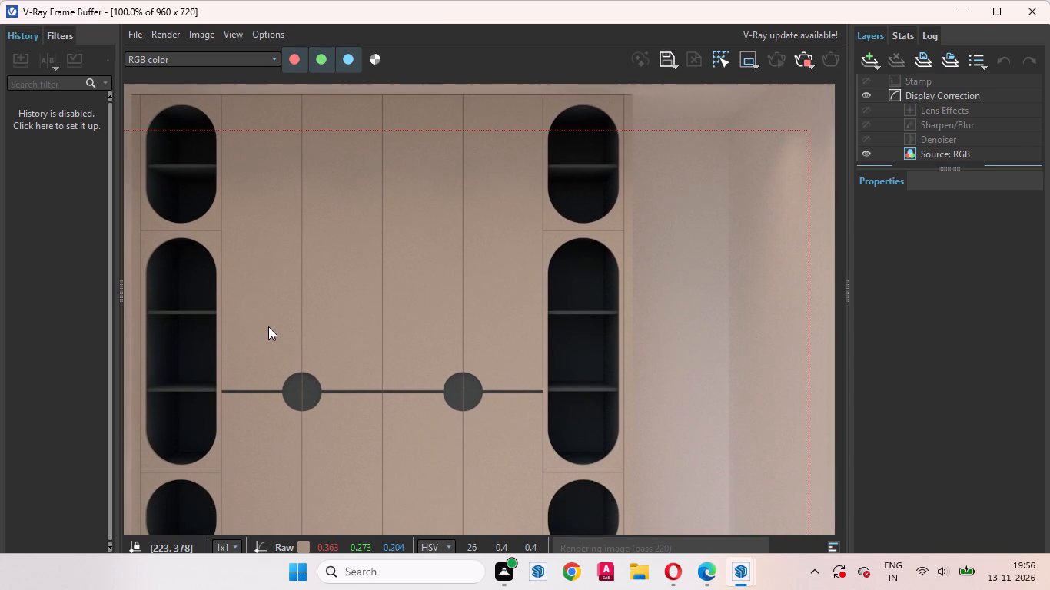
middle_drag(268, 326, 370, 254)
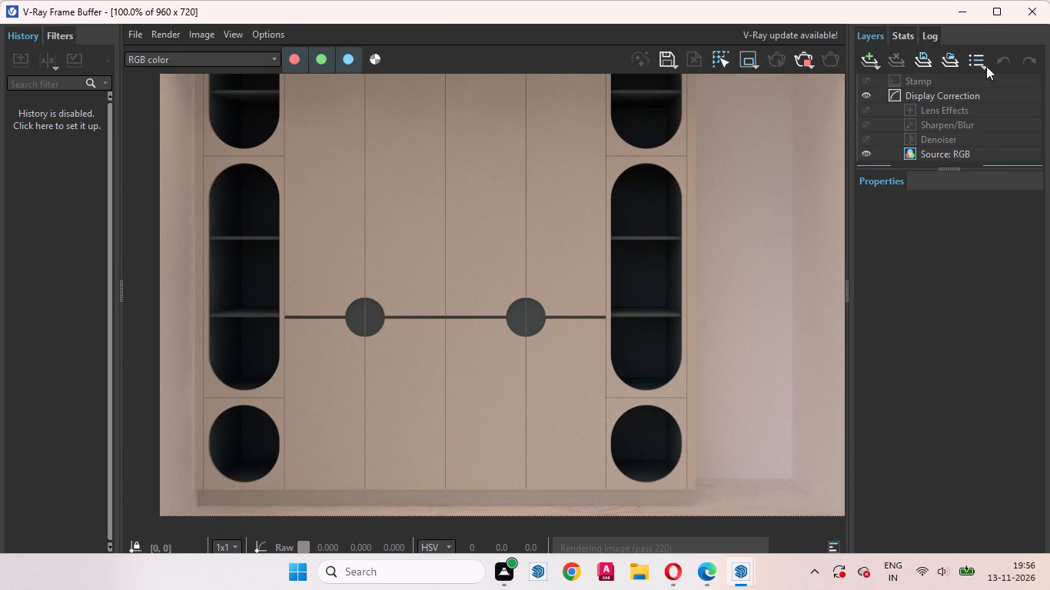
click(965, 13)
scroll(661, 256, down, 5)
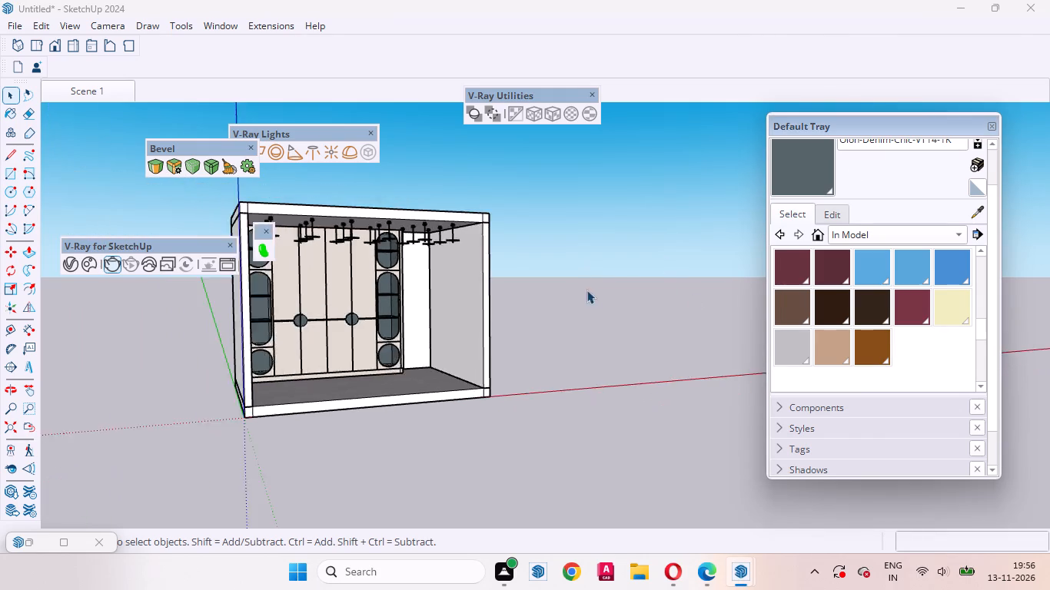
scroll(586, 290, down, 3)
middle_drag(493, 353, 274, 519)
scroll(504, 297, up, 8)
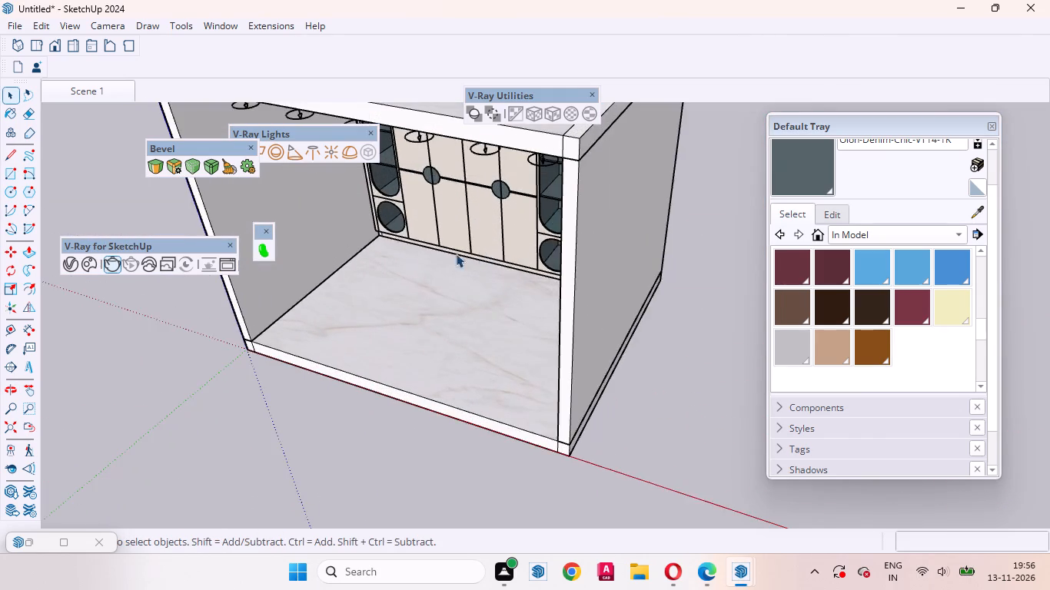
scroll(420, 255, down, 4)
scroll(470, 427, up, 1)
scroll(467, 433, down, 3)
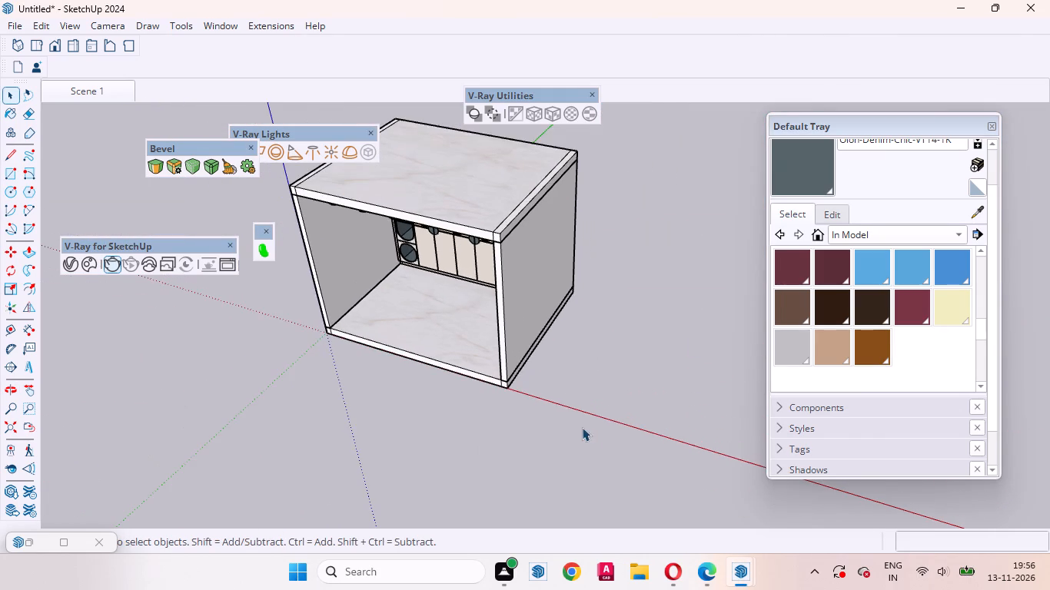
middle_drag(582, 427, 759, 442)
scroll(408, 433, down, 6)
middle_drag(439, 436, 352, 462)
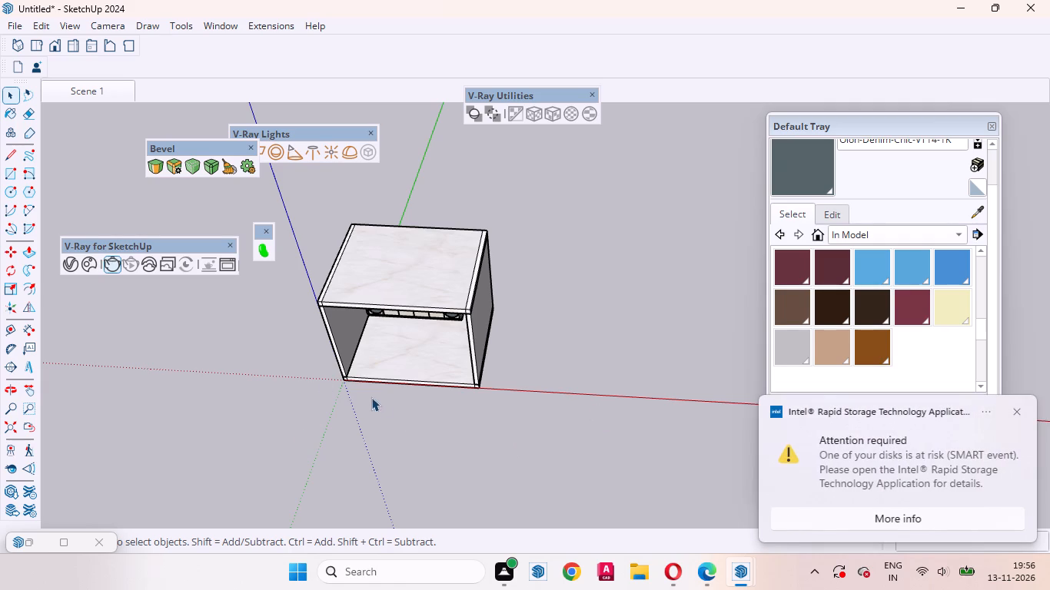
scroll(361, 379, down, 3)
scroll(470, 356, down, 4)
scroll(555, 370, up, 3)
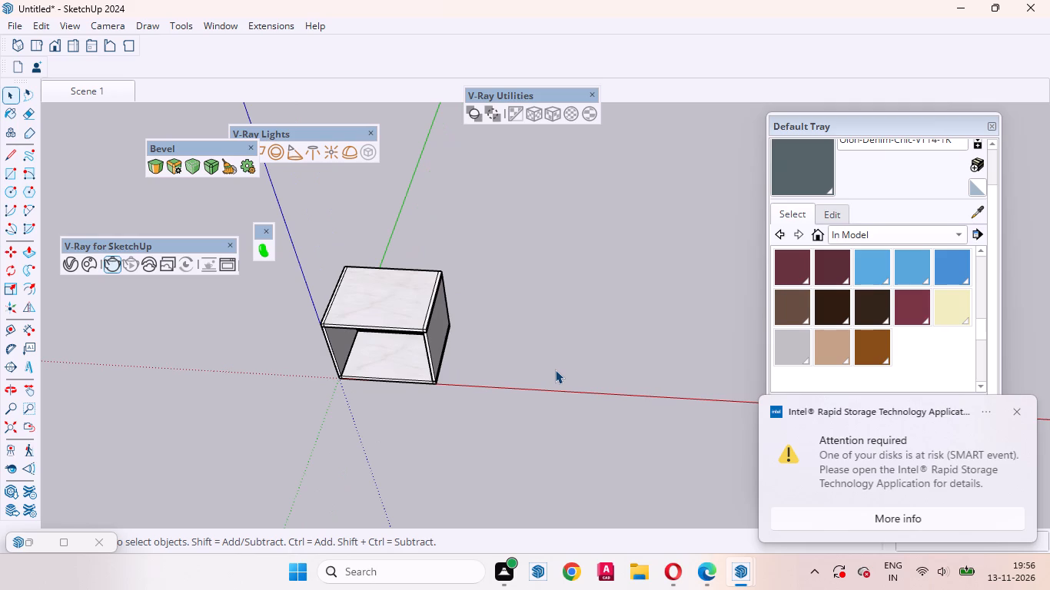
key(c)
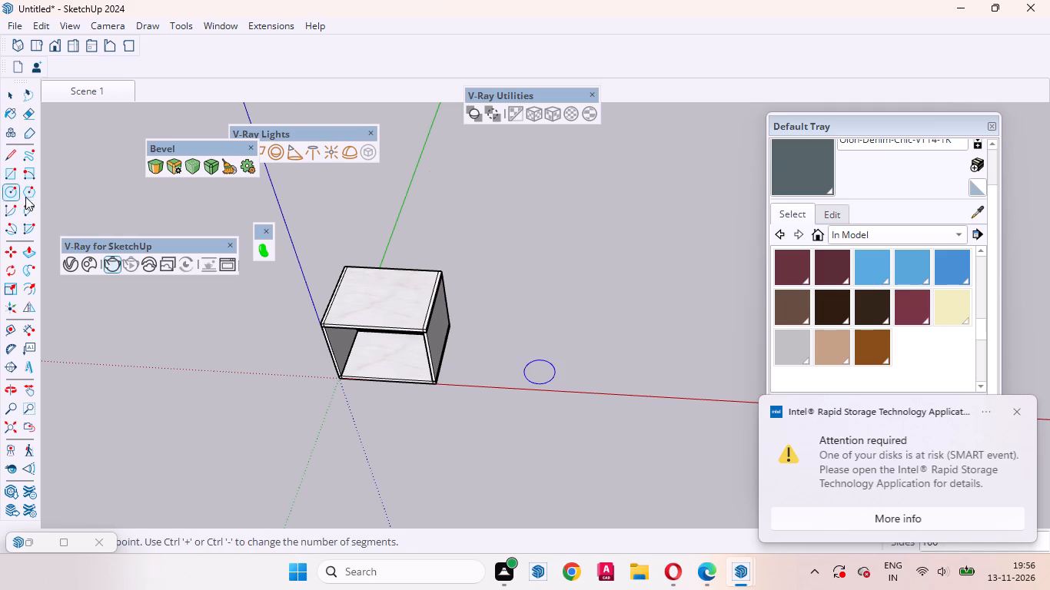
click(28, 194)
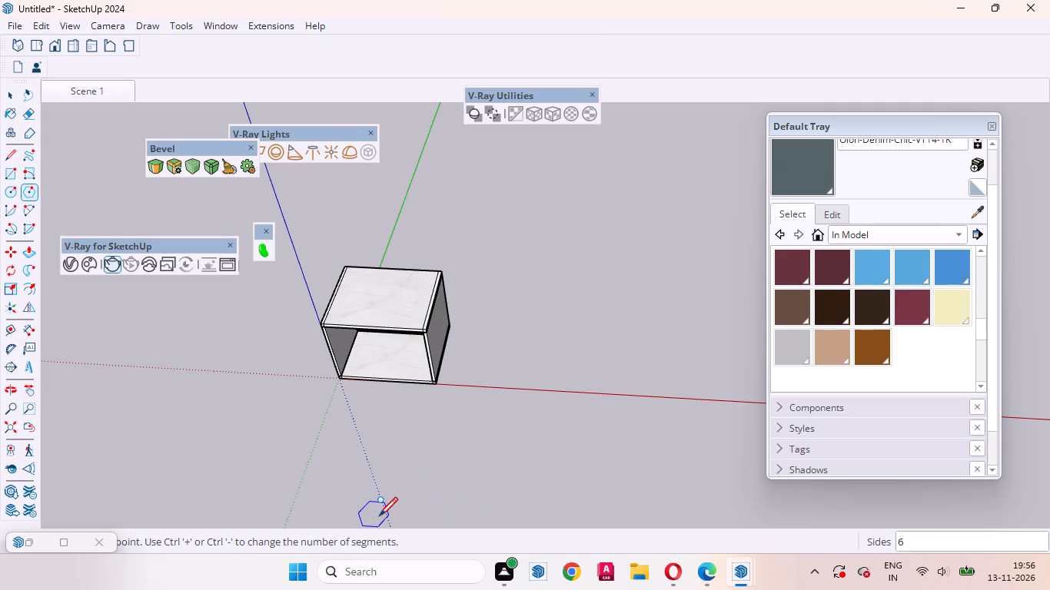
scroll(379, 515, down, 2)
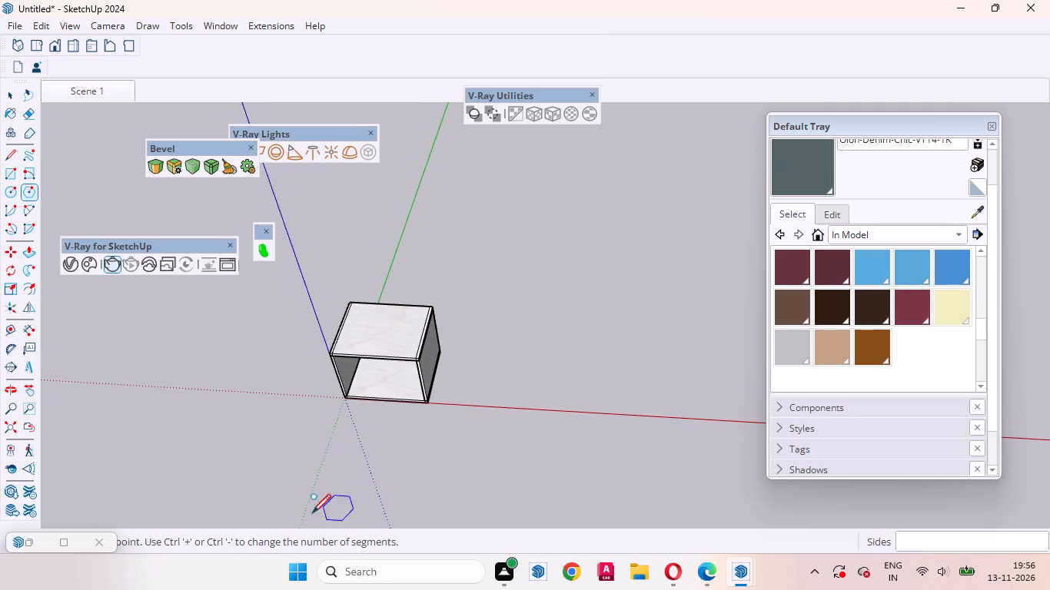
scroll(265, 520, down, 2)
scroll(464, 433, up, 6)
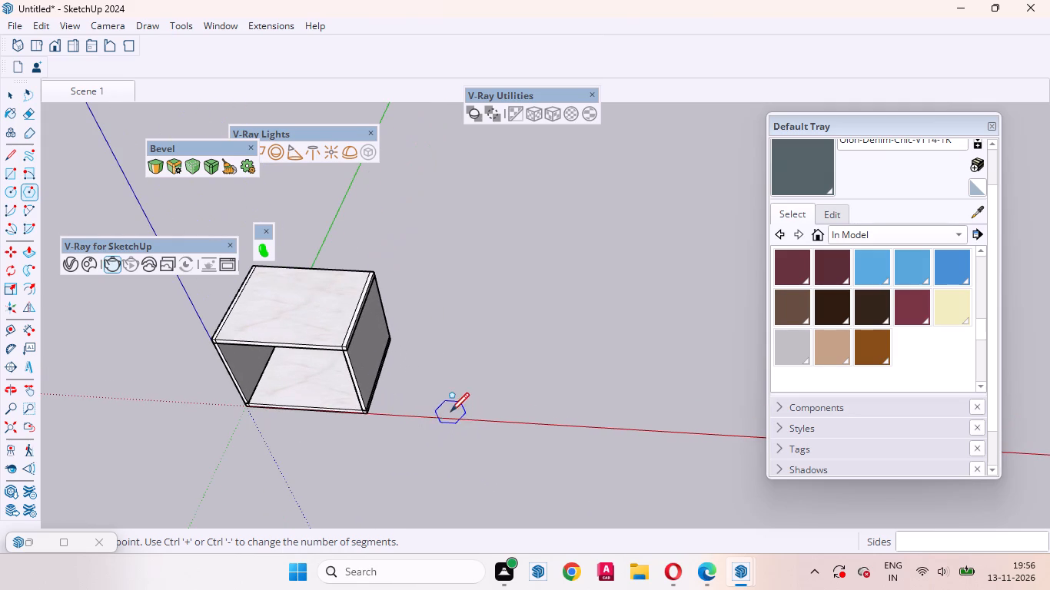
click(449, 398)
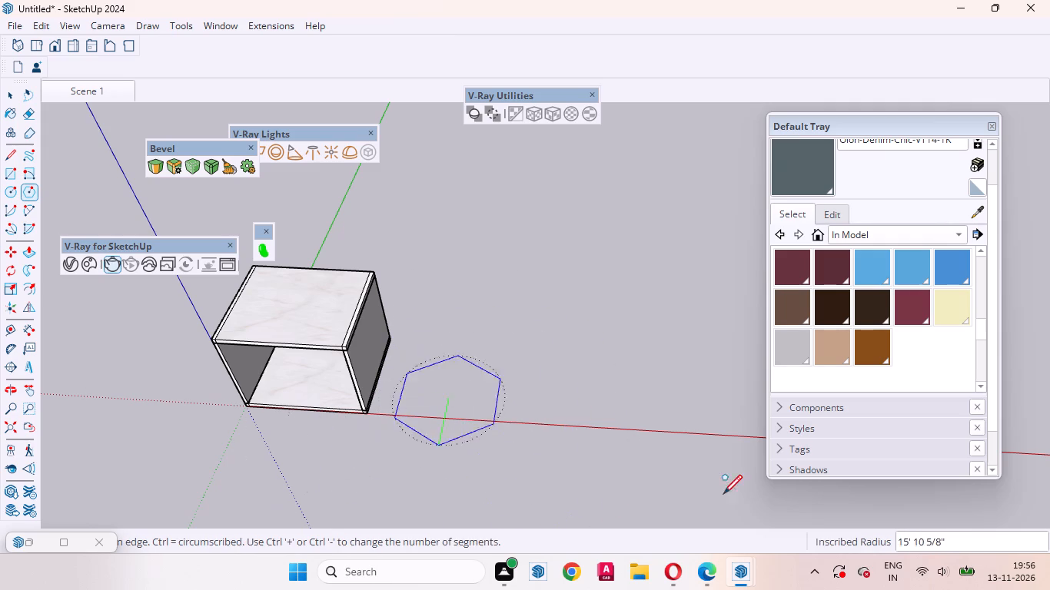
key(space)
Draw a six-sided polygon with an inscribed radius of about 4' 7" on the ground beside the room, near the red axis.
scroll(716, 356, down, 5)
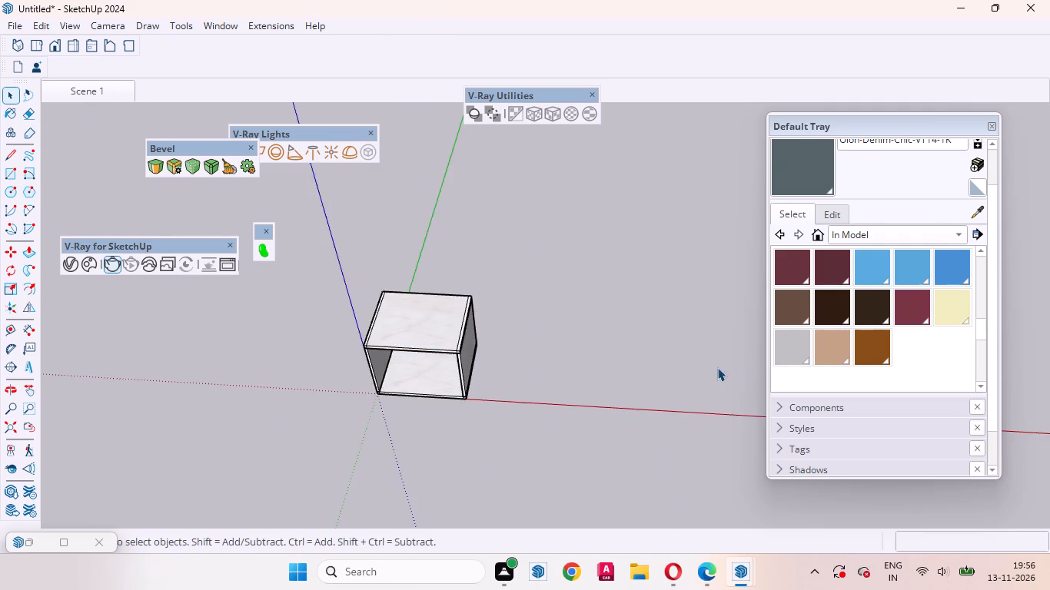
scroll(717, 367, down, 3)
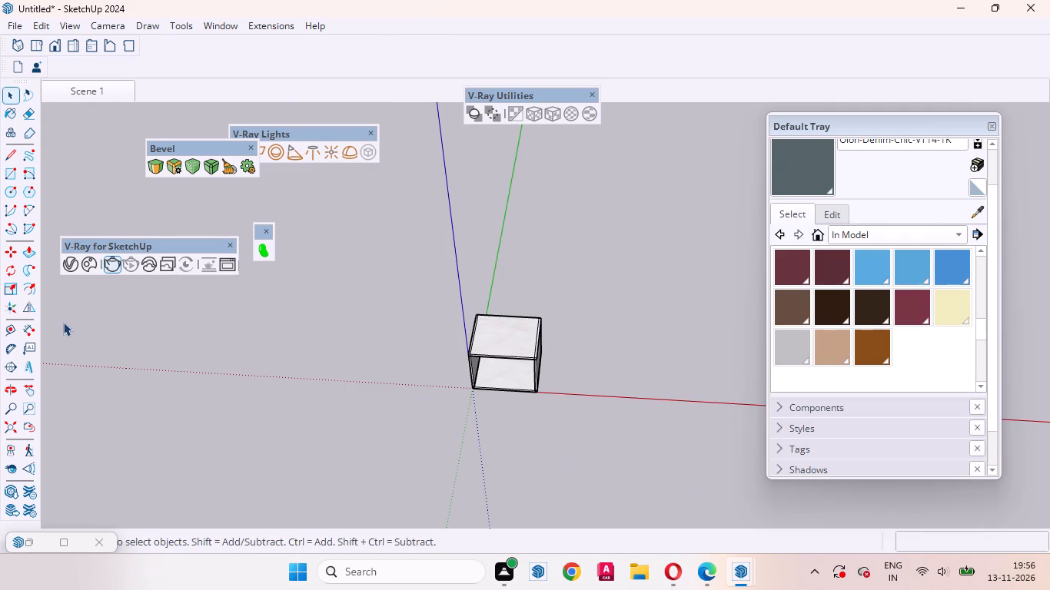
key(space)
click(28, 190)
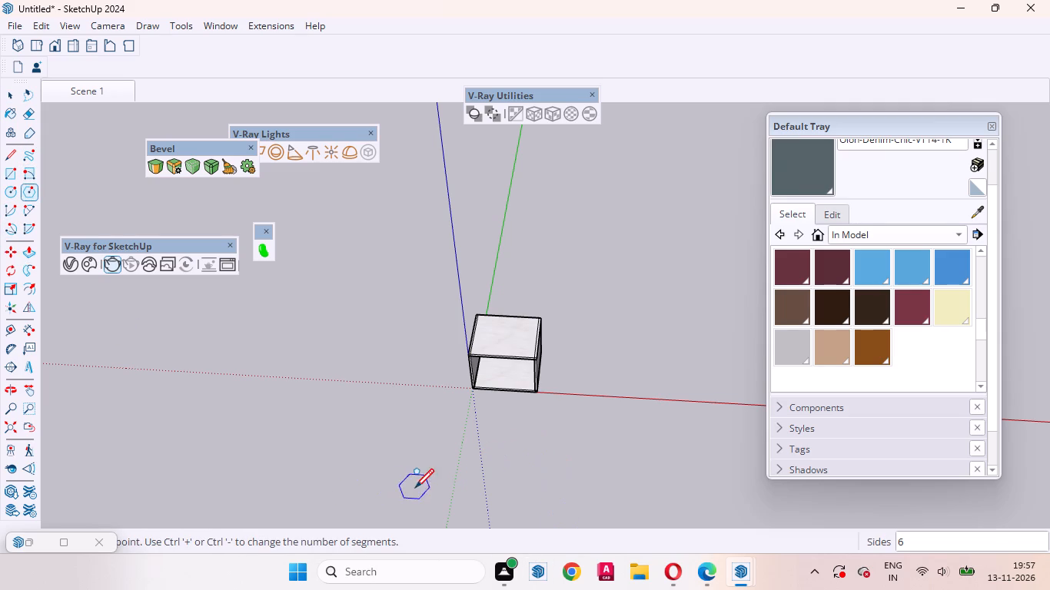
scroll(417, 502, down, 2)
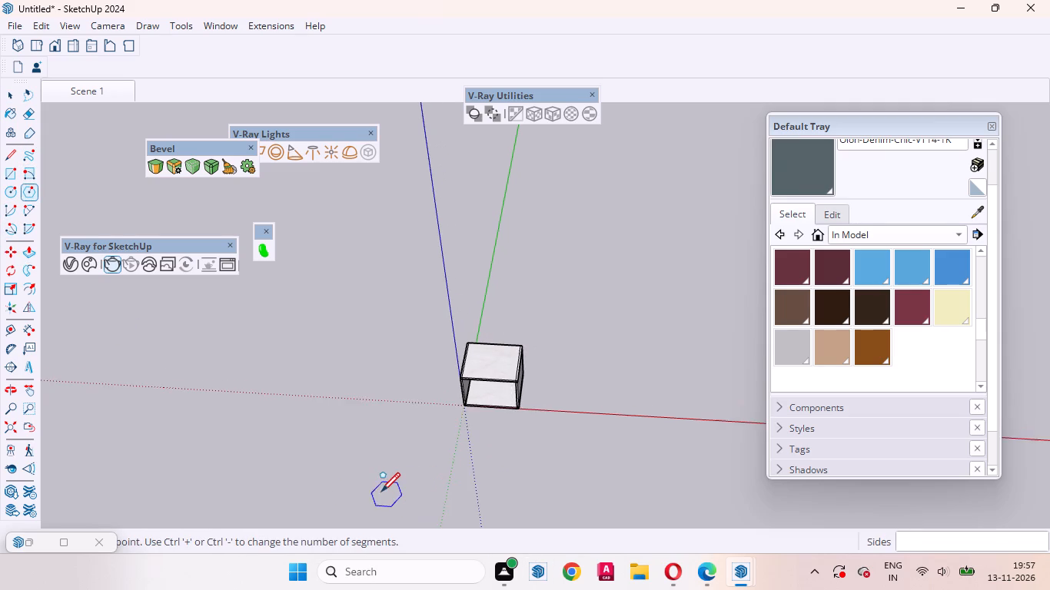
scroll(380, 489, down, 1)
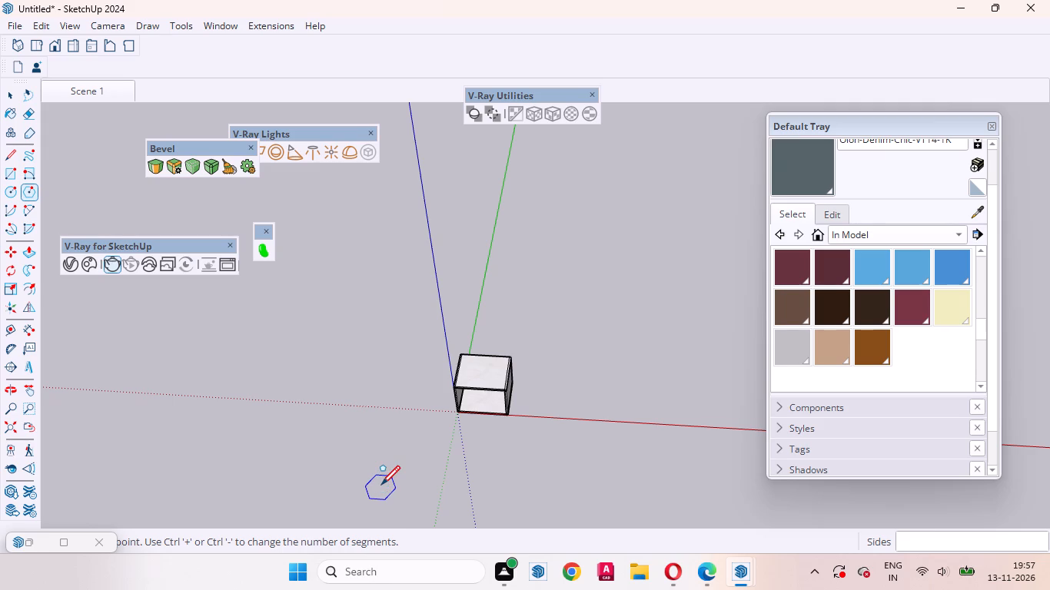
scroll(591, 402, up, 3)
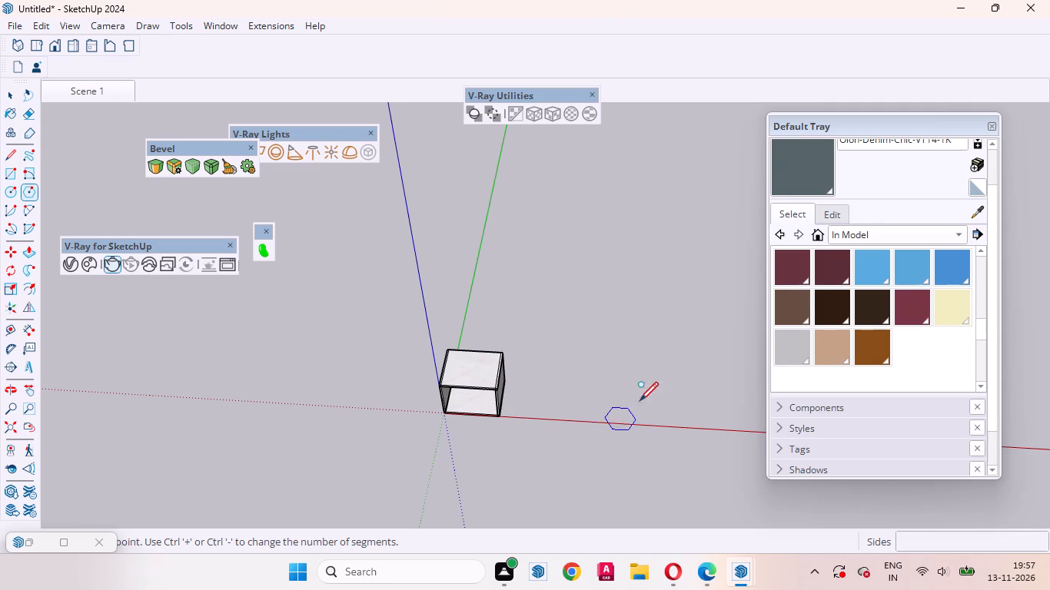
scroll(563, 393, up, 6)
click(539, 408)
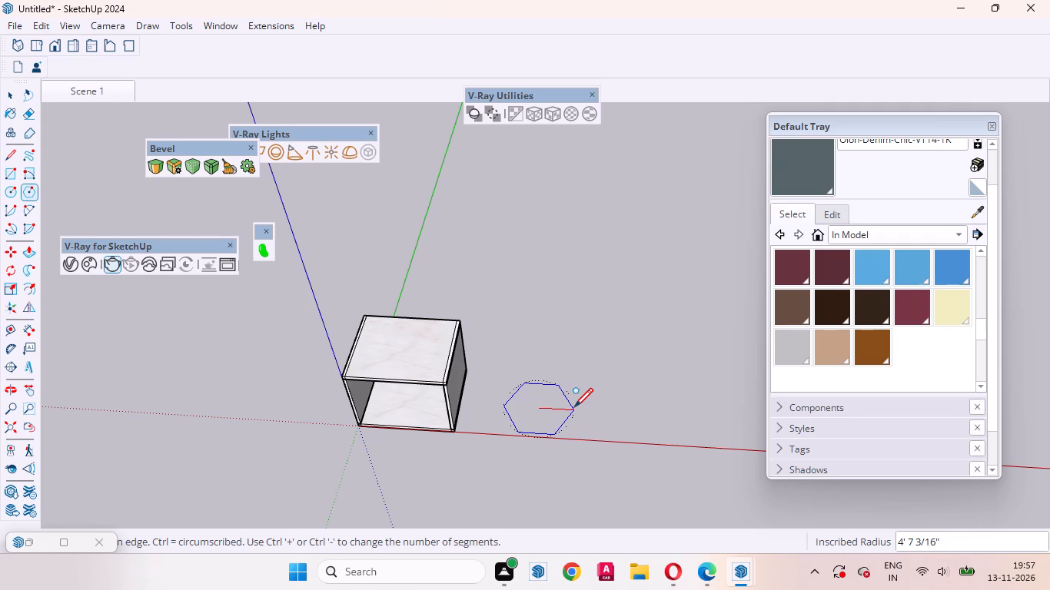
click(574, 406)
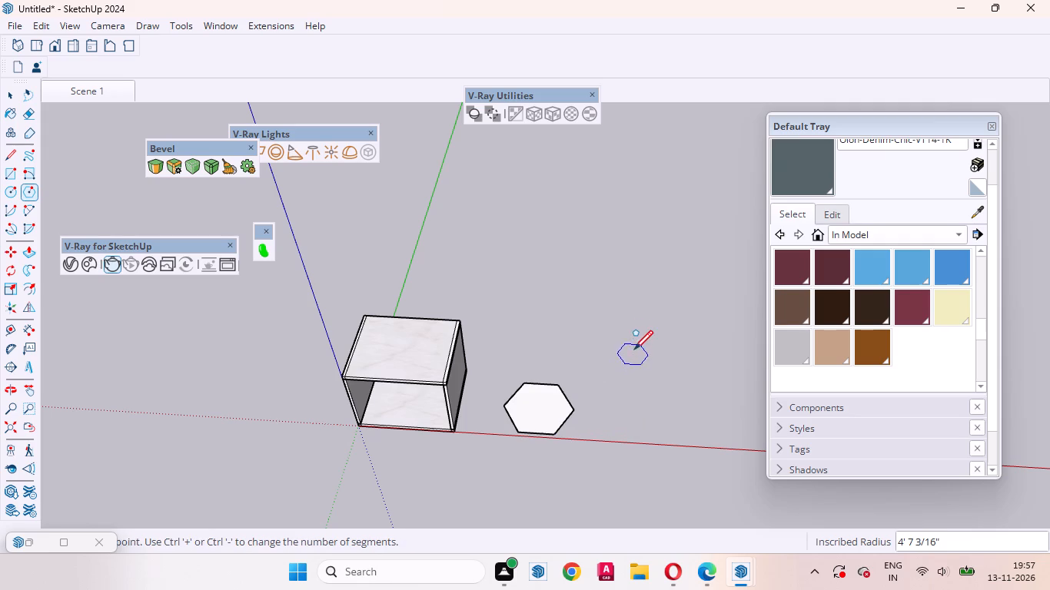
key(space)
Push/Pull the hexagonal face upward into a low solid prism beside the room.
click(556, 406)
key(p)
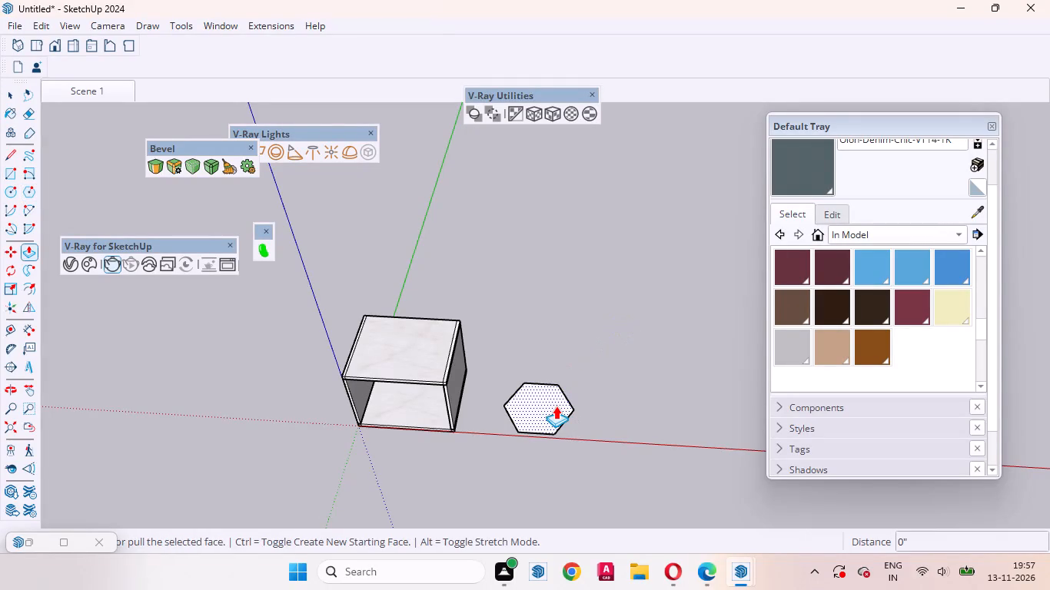
click(556, 406)
click(566, 380)
key(space)
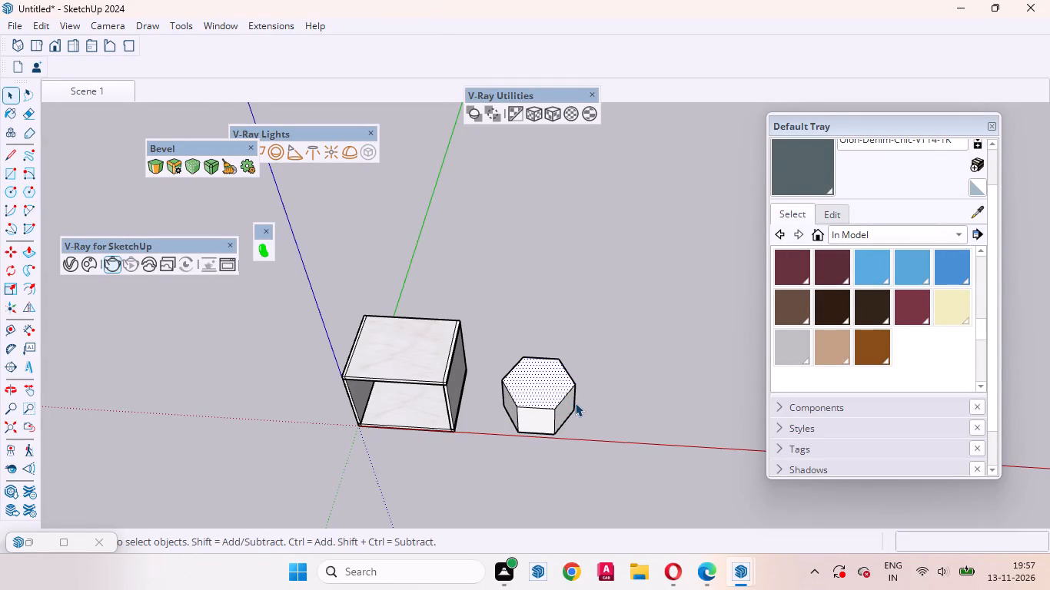
scroll(575, 403, up, 1)
middle_drag(575, 403, 563, 467)
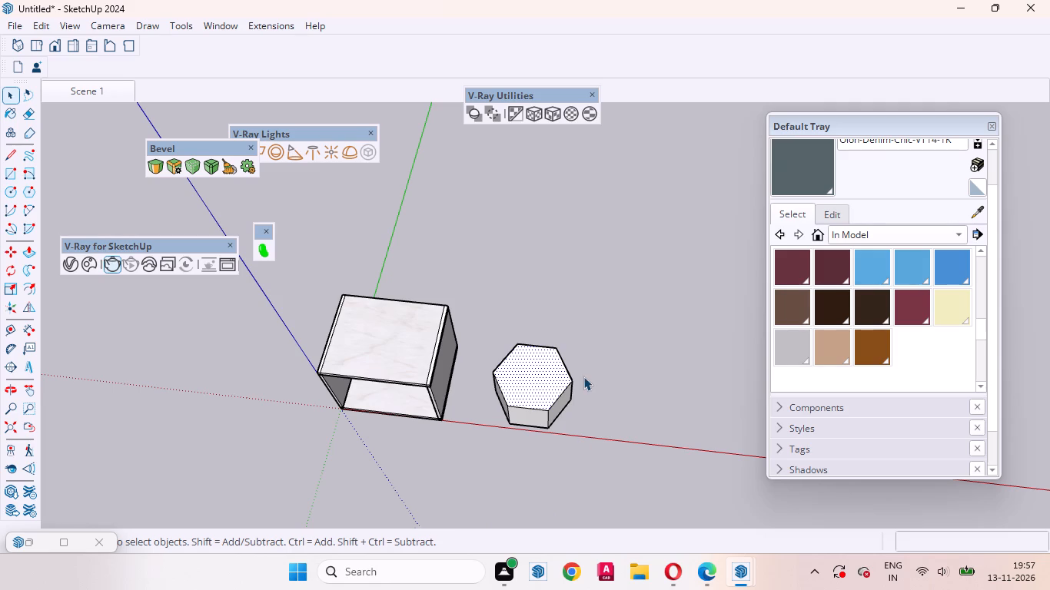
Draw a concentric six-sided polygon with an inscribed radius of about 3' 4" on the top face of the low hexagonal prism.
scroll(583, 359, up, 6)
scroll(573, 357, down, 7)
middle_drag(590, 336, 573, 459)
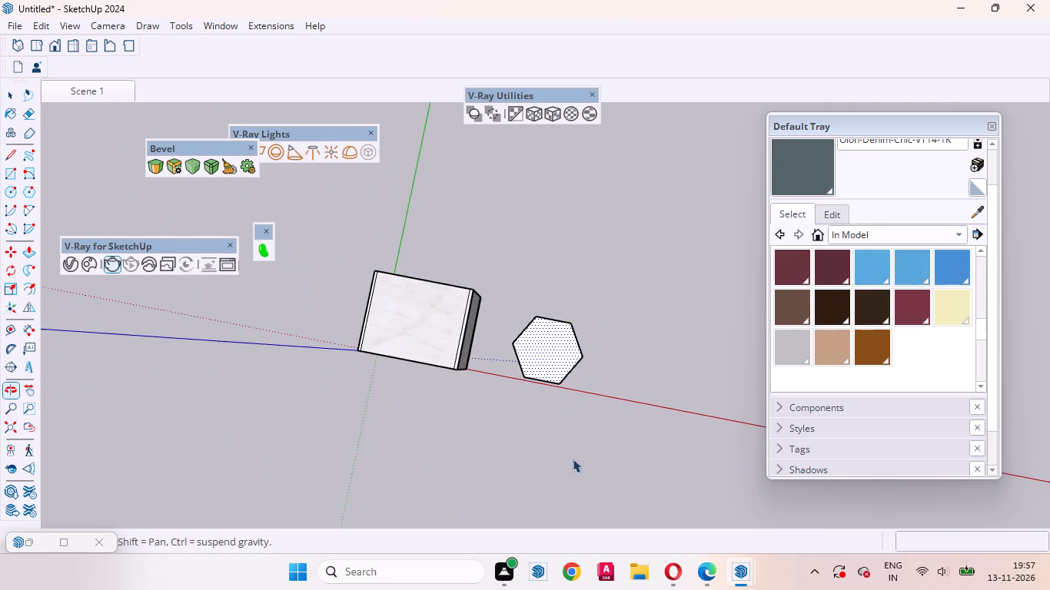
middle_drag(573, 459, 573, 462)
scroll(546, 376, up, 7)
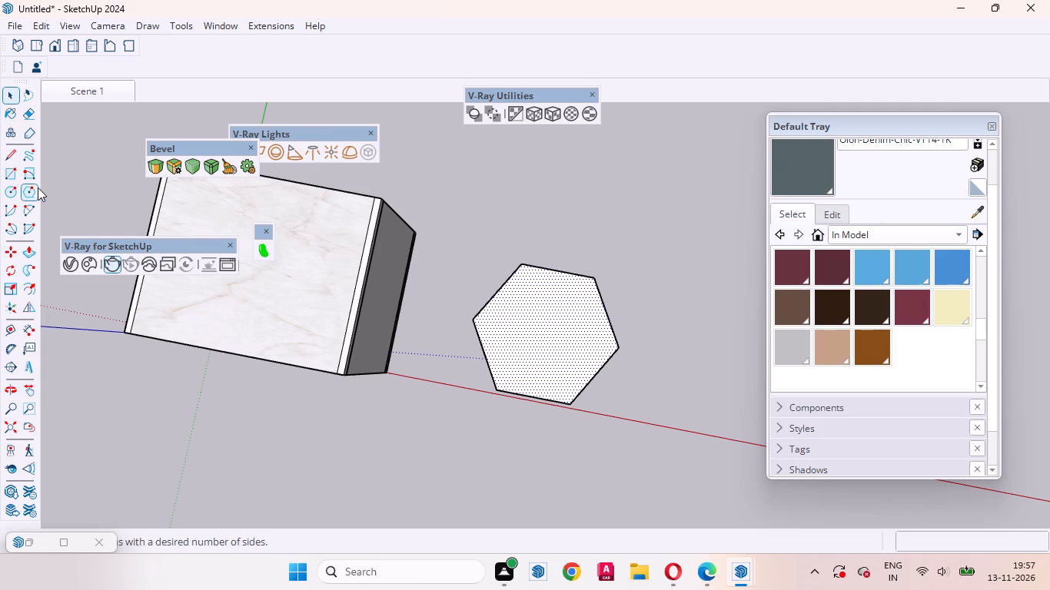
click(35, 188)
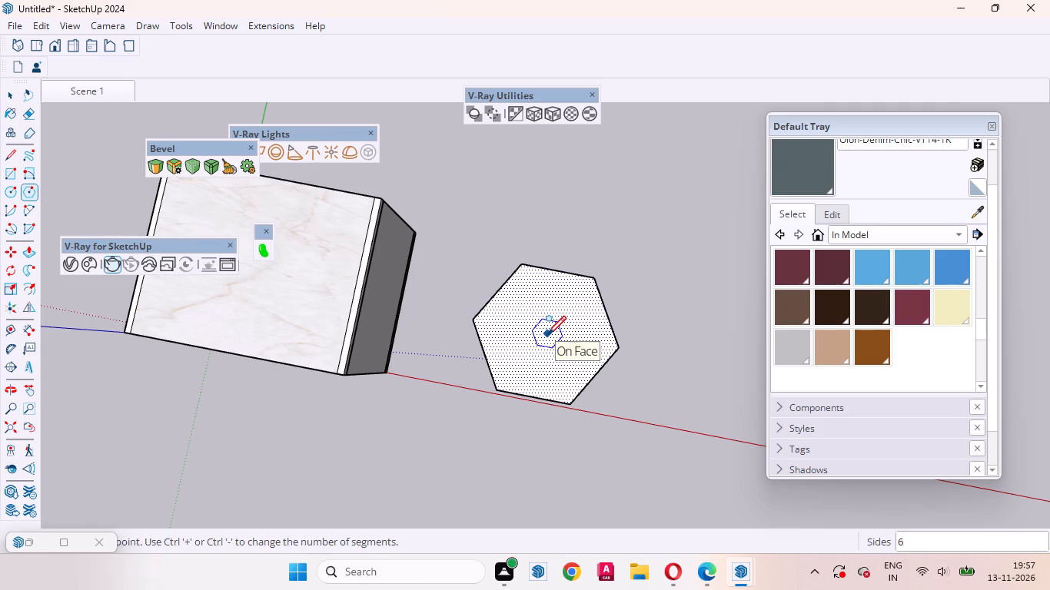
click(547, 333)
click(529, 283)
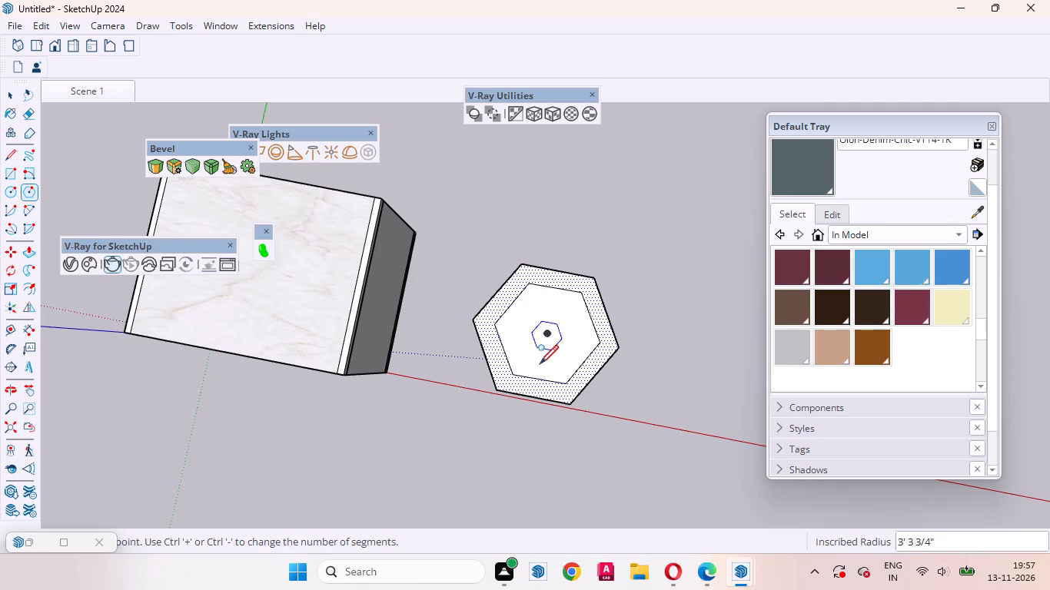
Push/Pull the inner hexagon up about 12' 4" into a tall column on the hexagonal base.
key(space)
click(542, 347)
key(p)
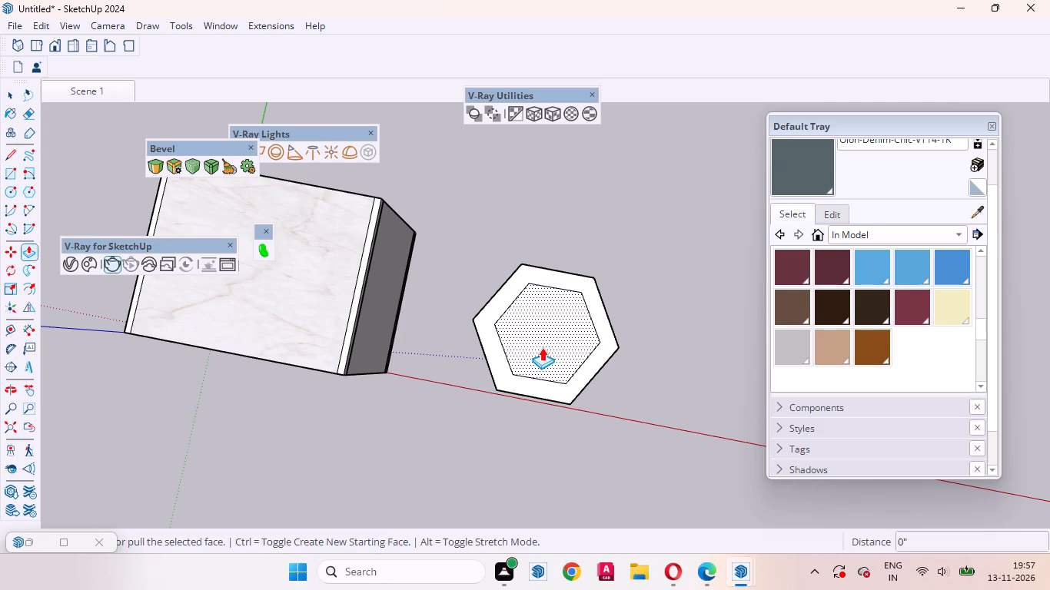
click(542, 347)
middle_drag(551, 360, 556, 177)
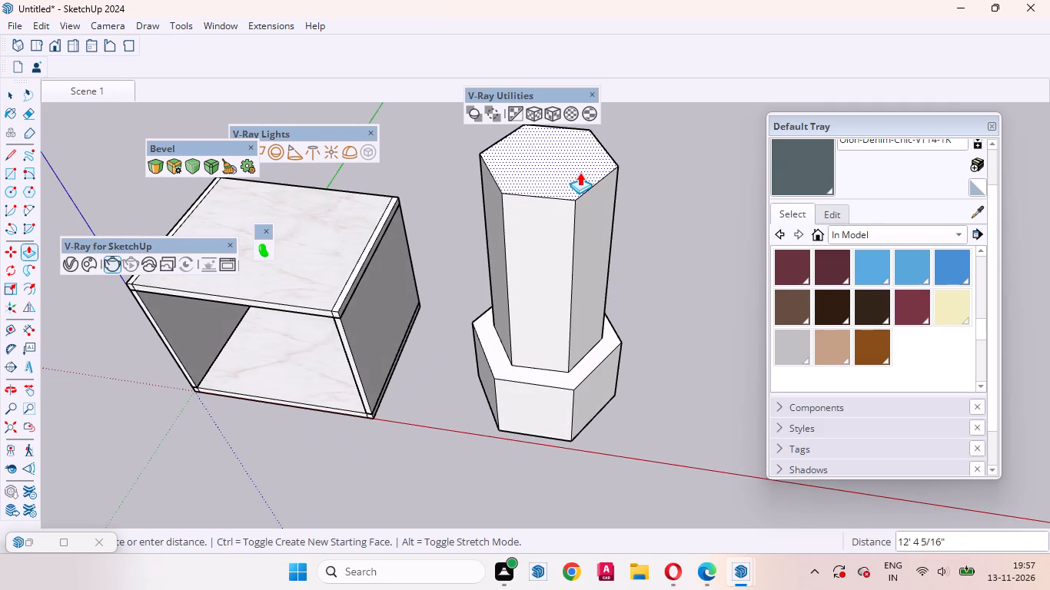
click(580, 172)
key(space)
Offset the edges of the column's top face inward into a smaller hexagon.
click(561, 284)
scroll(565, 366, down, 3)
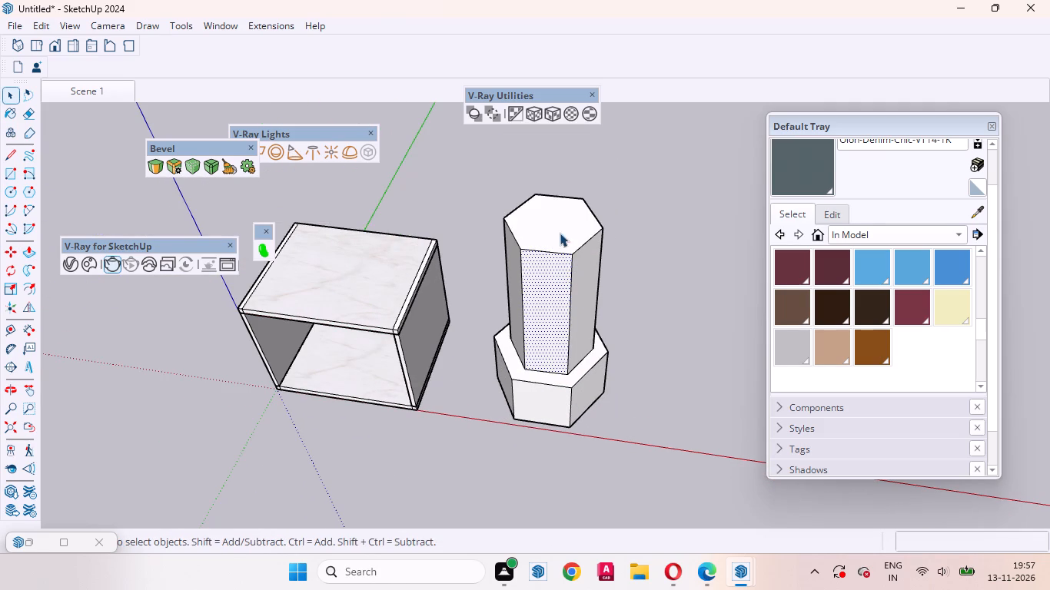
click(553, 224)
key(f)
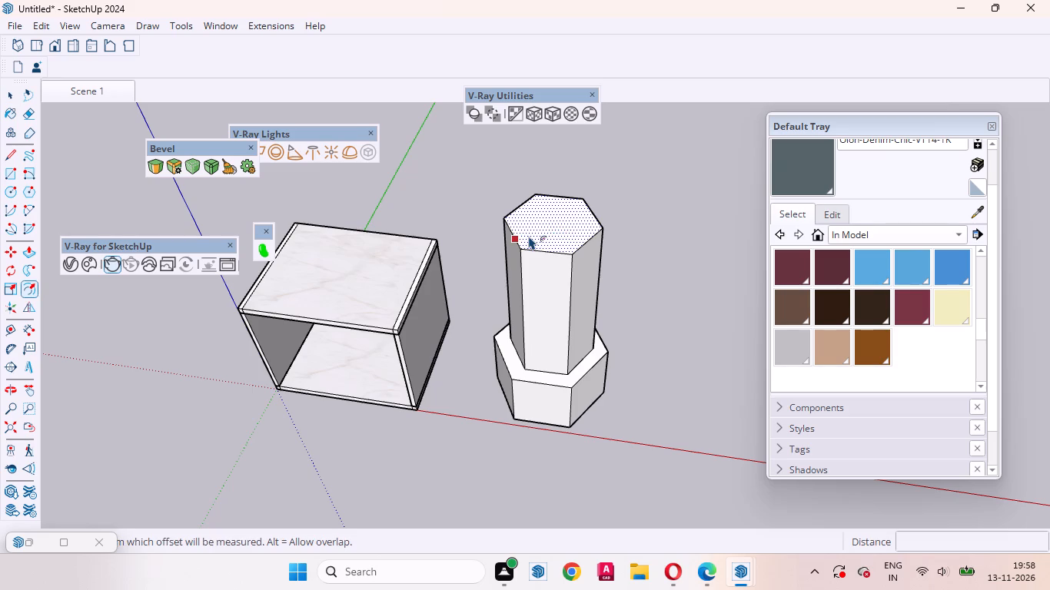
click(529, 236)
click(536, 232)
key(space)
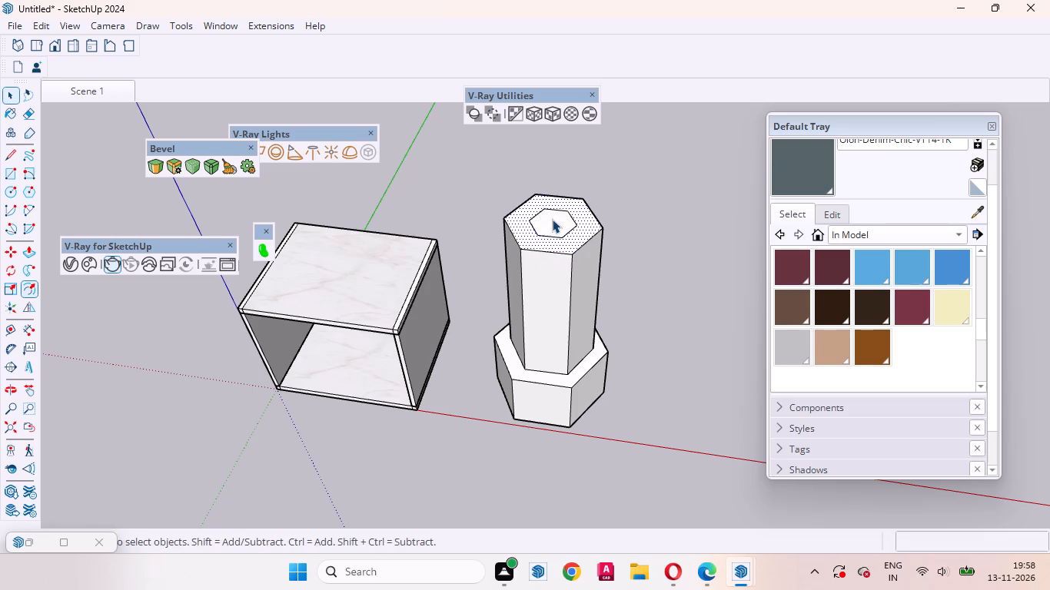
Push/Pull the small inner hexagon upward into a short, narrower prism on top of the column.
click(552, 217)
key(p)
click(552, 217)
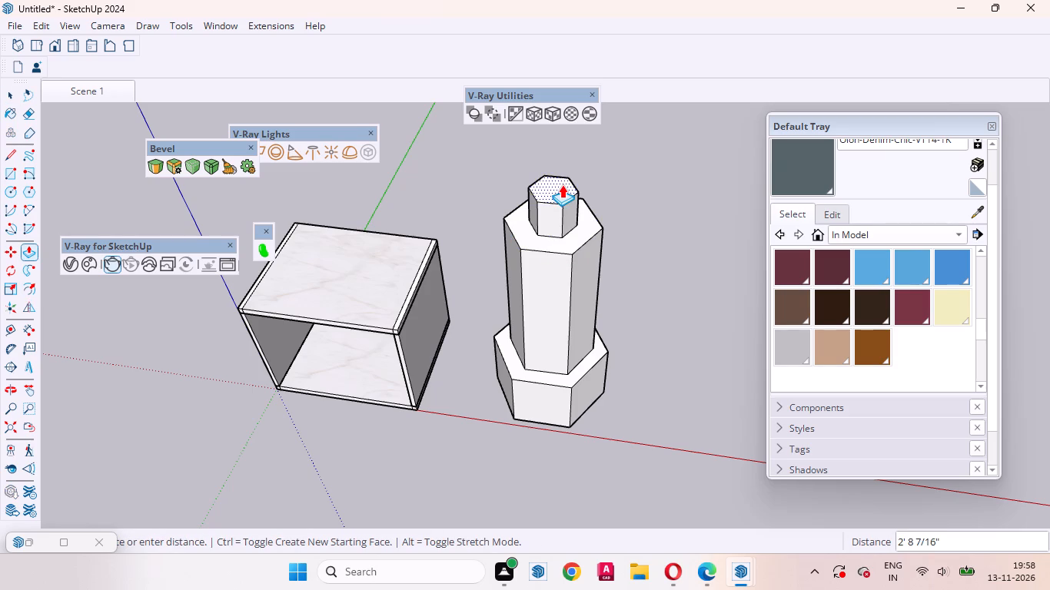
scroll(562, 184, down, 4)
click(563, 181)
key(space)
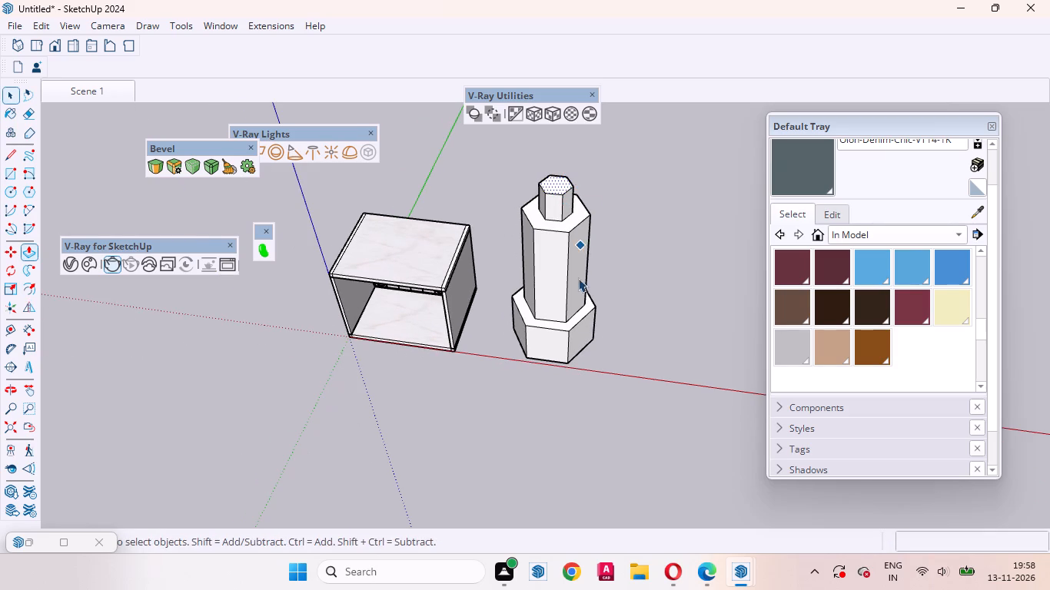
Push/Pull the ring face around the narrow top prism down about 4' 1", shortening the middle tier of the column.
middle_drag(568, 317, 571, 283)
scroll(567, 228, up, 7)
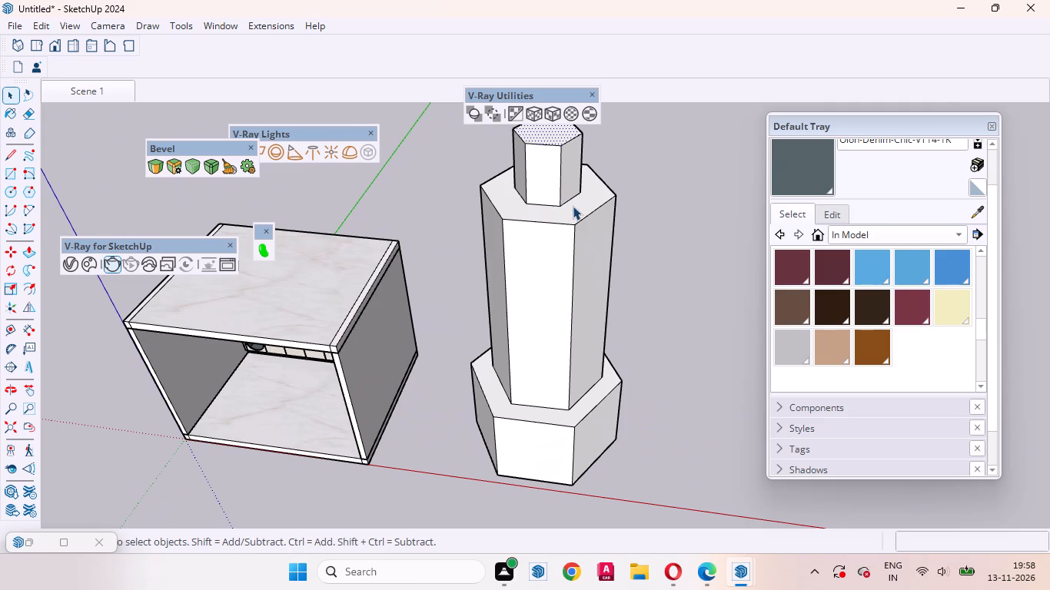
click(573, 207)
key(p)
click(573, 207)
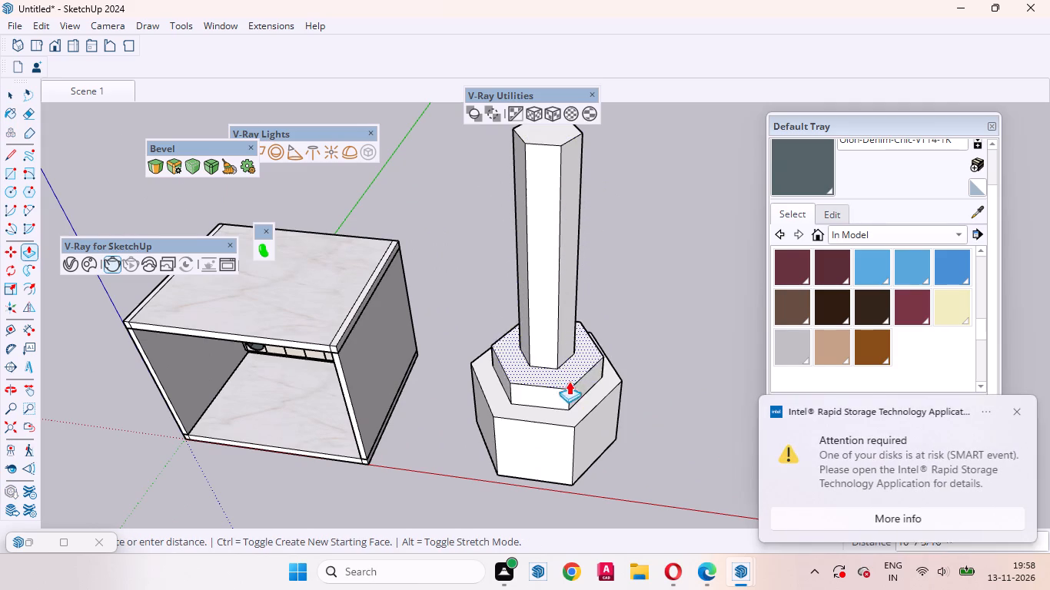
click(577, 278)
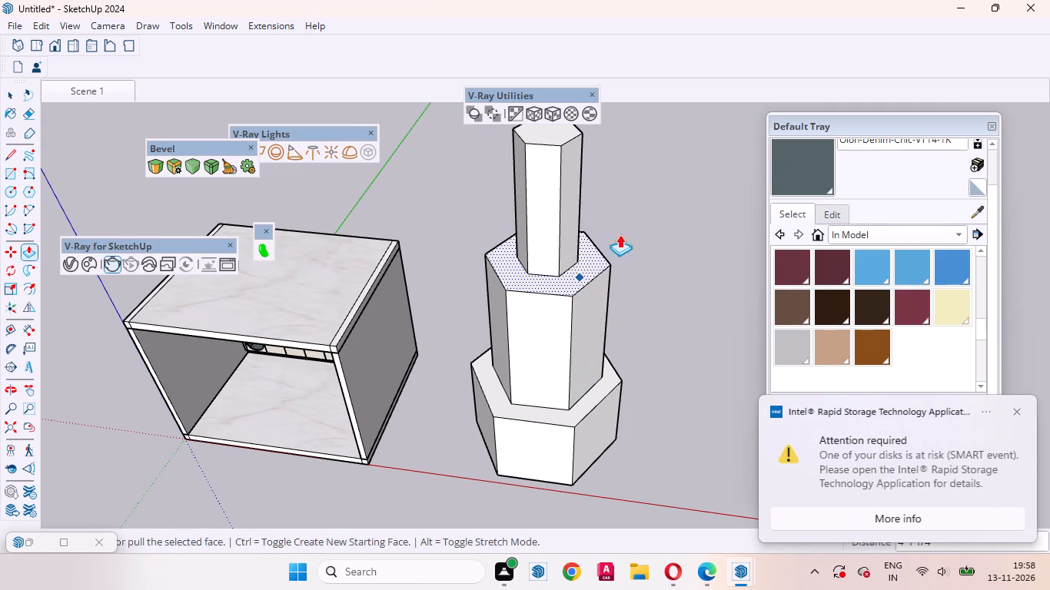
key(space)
Examine the three-tier hexagonal tower and the room from several sides.
scroll(628, 240, down, 3)
middle_drag(603, 340, 414, 359)
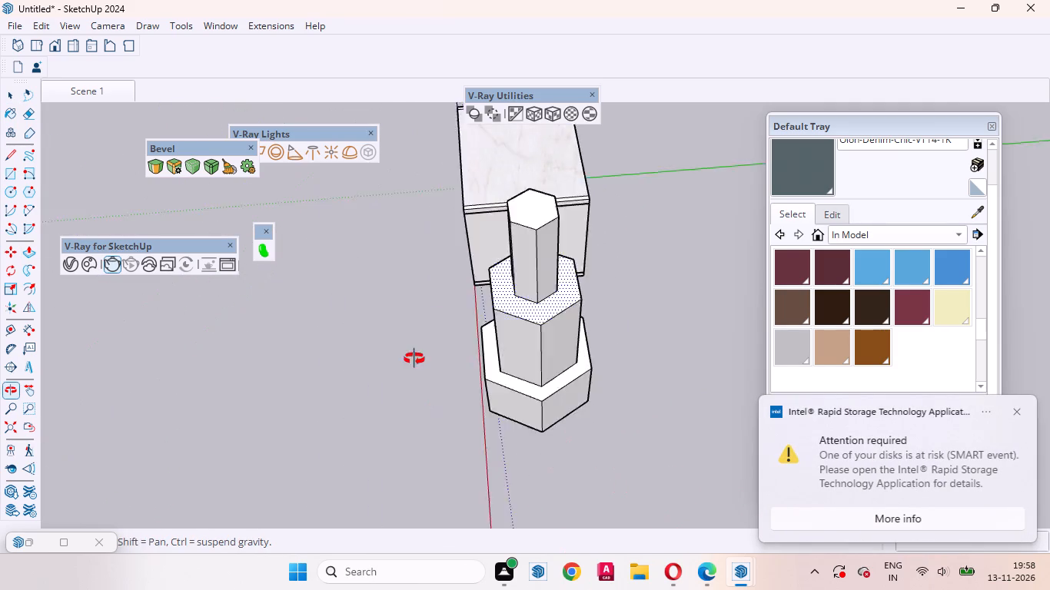
middle_drag(414, 359, 664, 103)
middle_drag(457, 262, 770, 502)
middle_drag(517, 410, 266, 479)
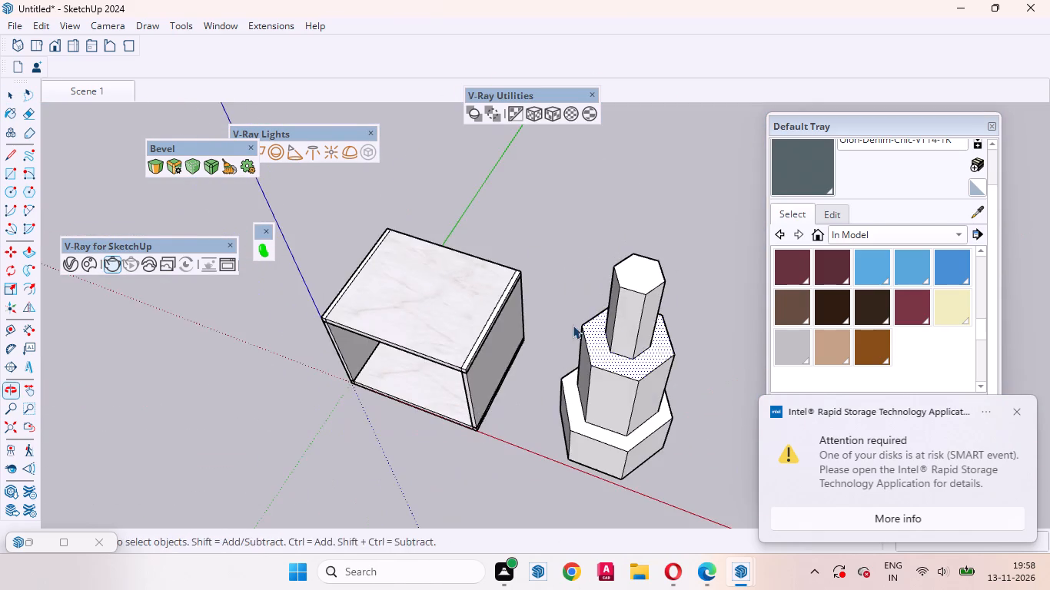
middle_drag(522, 332, 188, 343)
middle_drag(420, 370, 316, 411)
middle_drag(653, 417, 665, 410)
scroll(384, 375, down, 4)
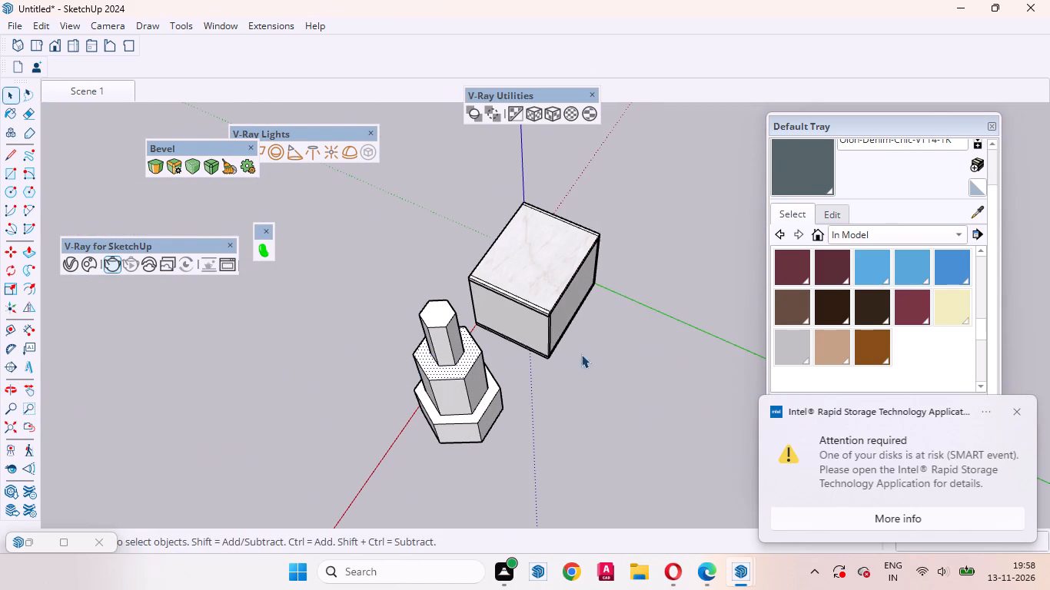
middle_drag(438, 387, 742, 346)
scroll(435, 274, down, 7)
middle_drag(480, 406, 711, 437)
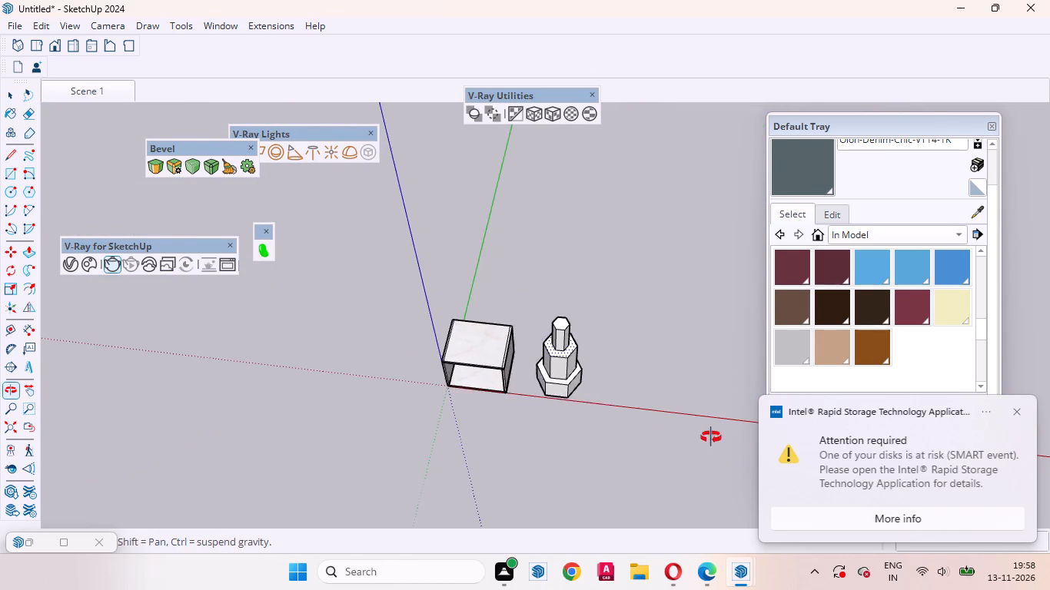
middle_drag(711, 437, 710, 436)
Select the whole three-tier hexagonal tower beside the room and delete it.
scroll(531, 363, up, 8)
drag(639, 449, 510, 225)
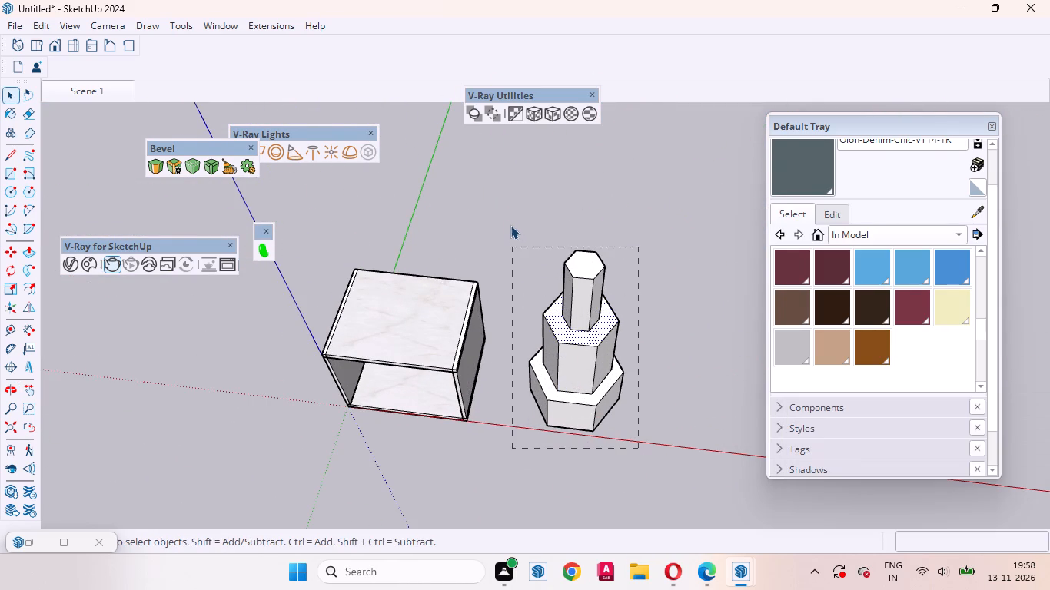
drag(510, 225, 510, 223)
key(Delete)
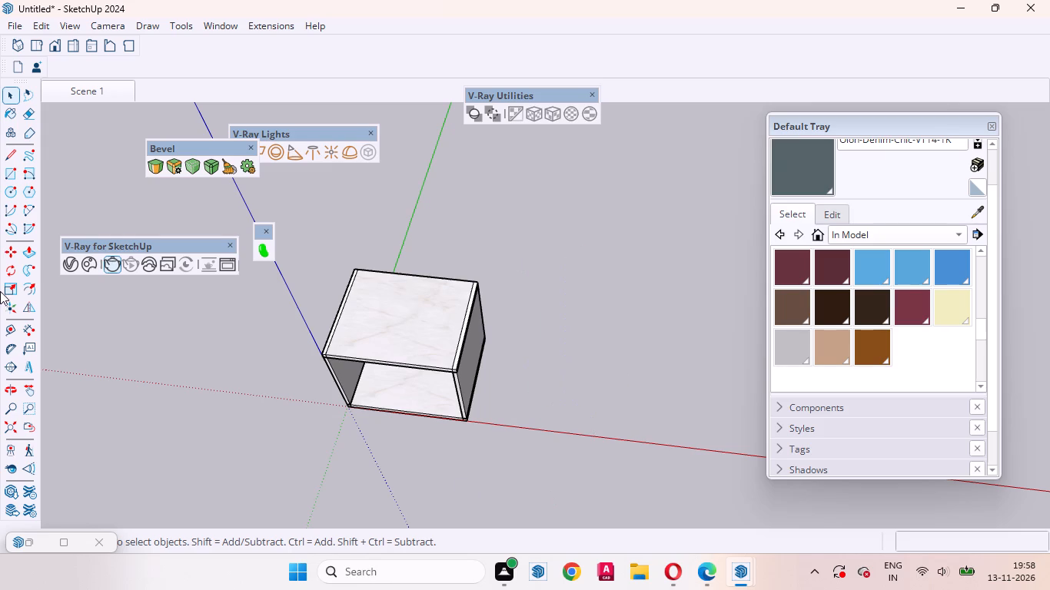
Draw a six-sided polygon with an inscribed radius of about 1' 7" on the ground beside the room, near the red axis.
click(32, 195)
scroll(509, 431, up, 2)
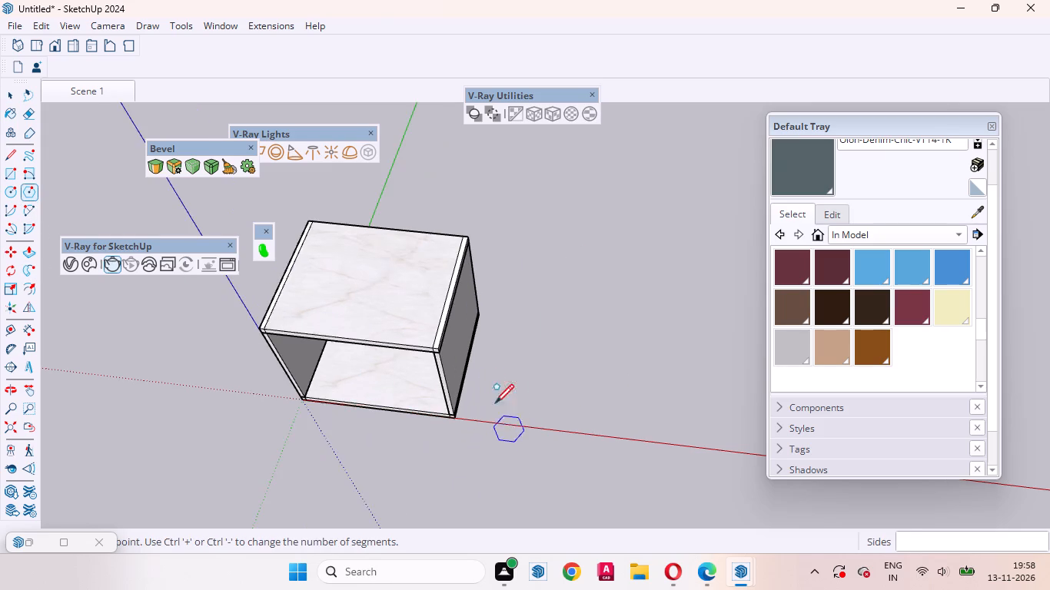
scroll(495, 402, up, 2)
middle_drag(483, 387, 487, 476)
scroll(523, 396, up, 6)
click(527, 366)
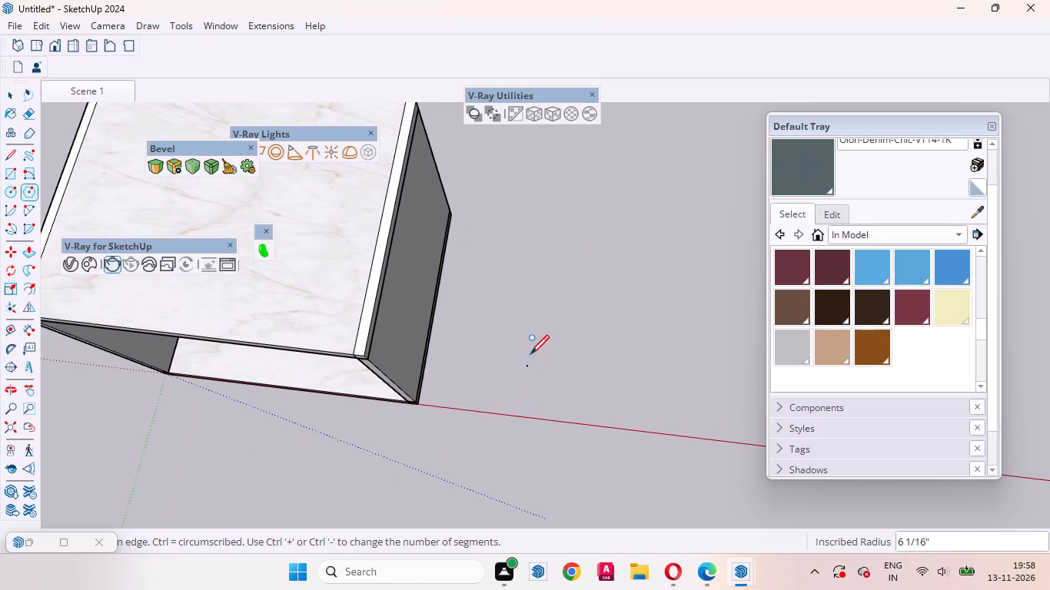
click(537, 336)
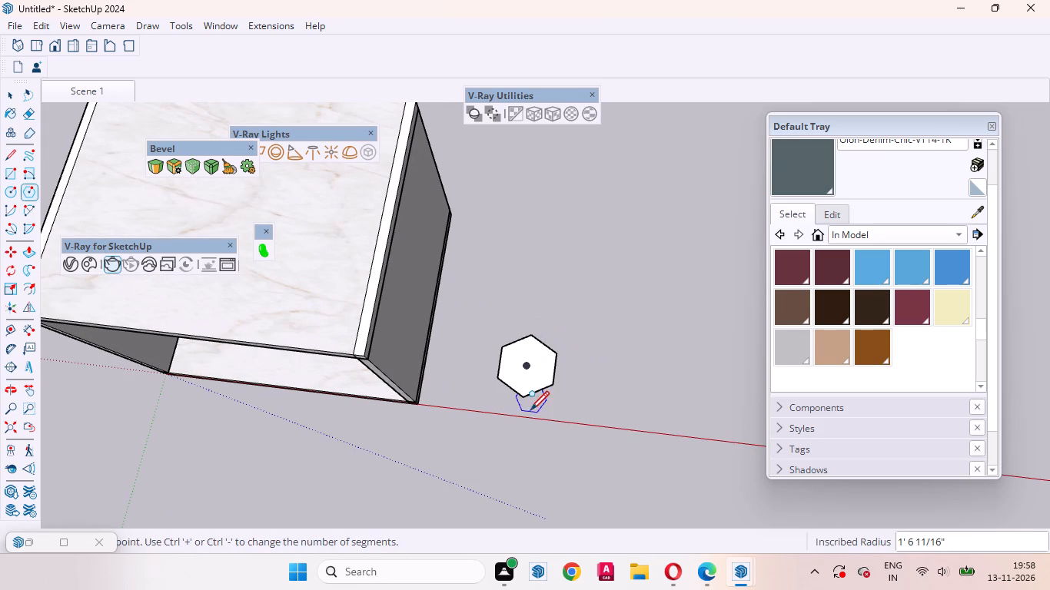
key(space)
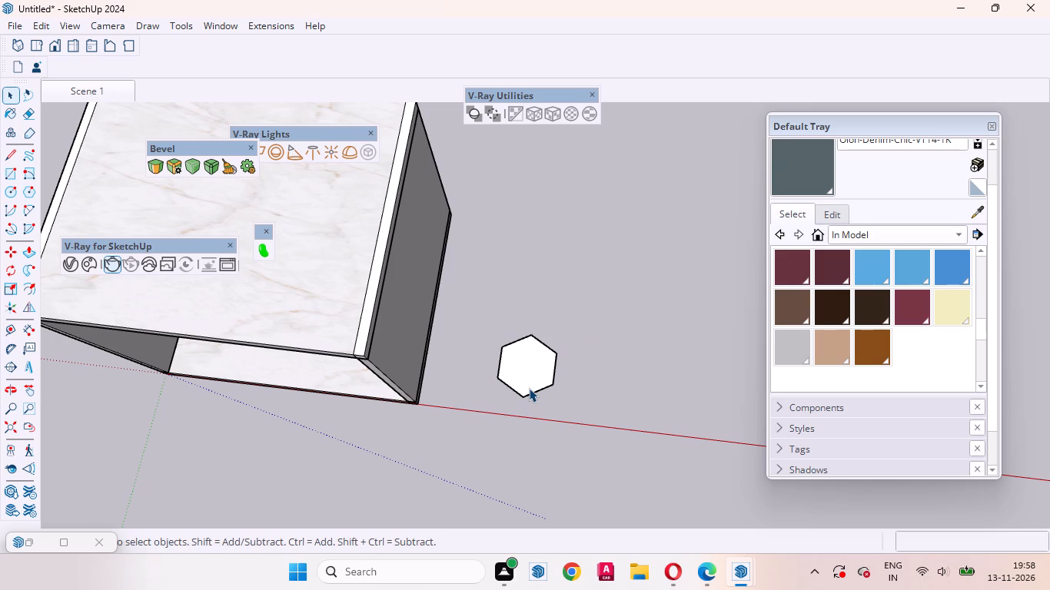
Push/Pull the new hexagonal face up by 2" into a thin slab.
key(p)
click(538, 358)
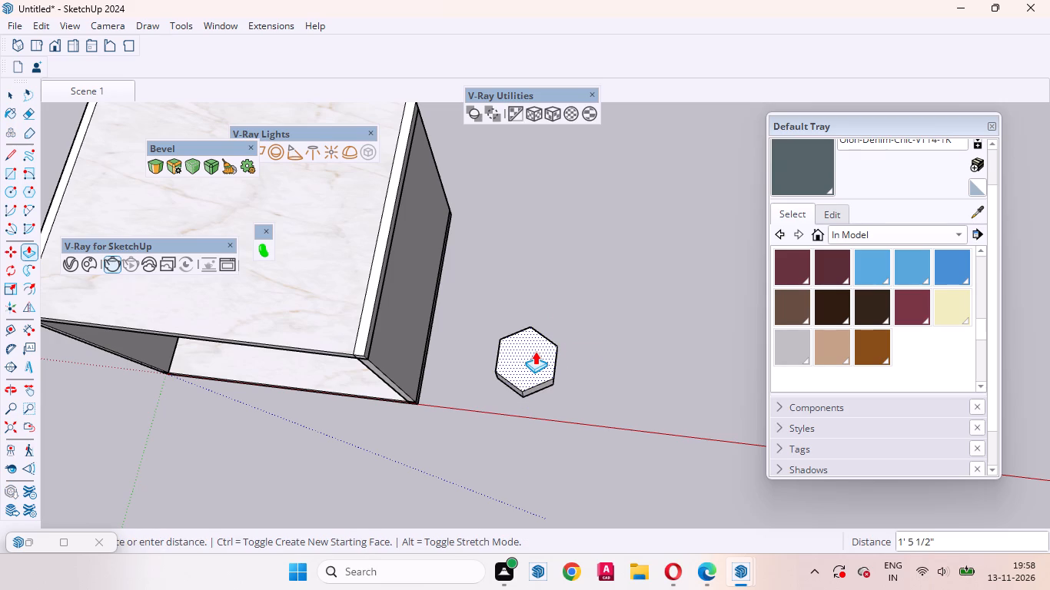
key(2)
key(Return)
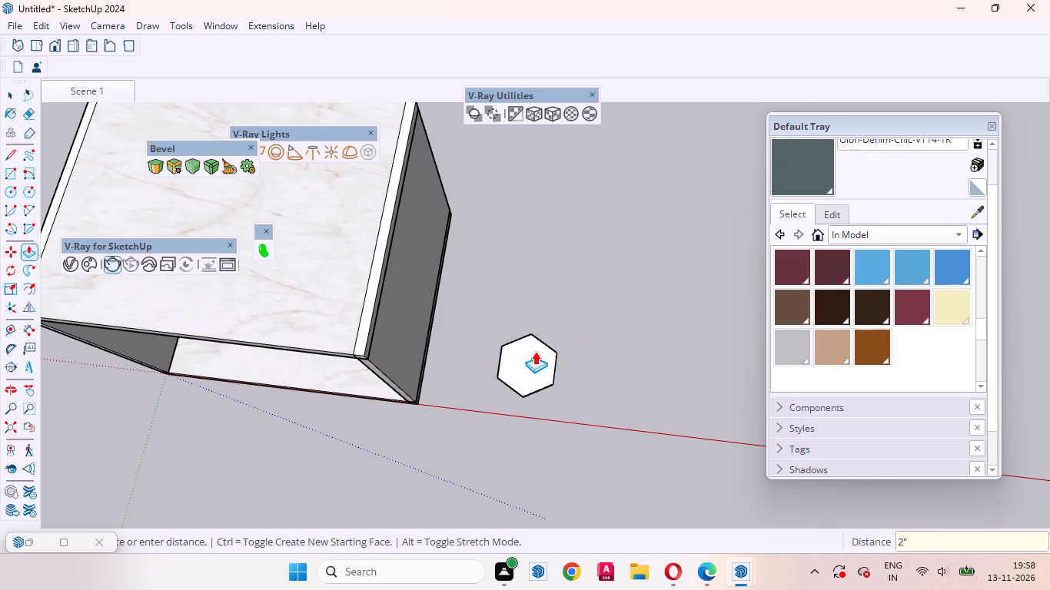
key(space)
Push/Pull the slab's top face further upward into a thicker hexagonal prism.
middle_drag(523, 407, 542, 210)
scroll(466, 474, up, 7)
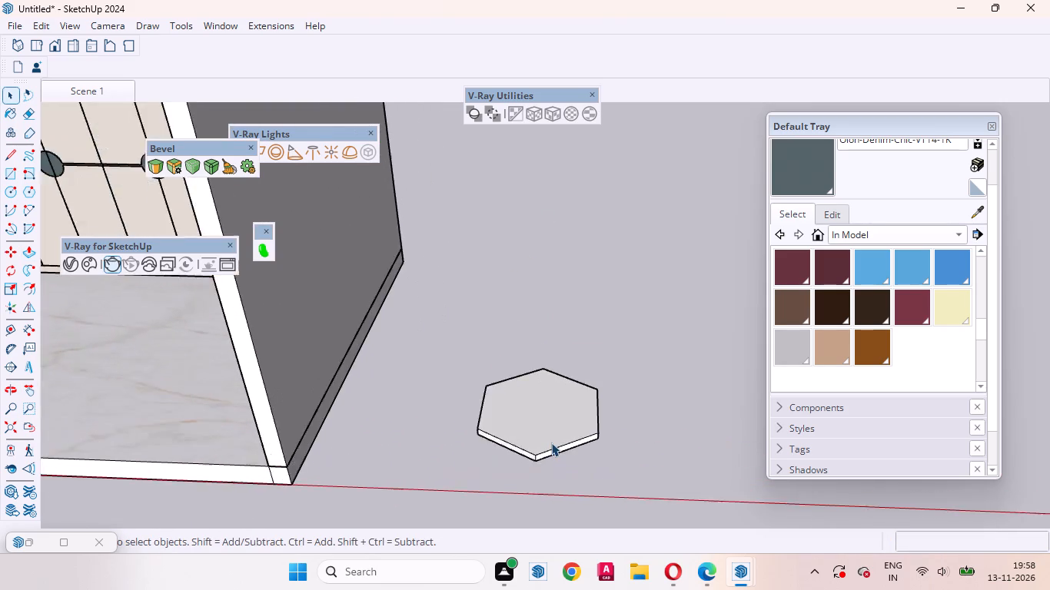
scroll(551, 442, up, 2)
click(547, 431)
key(p)
click(547, 431)
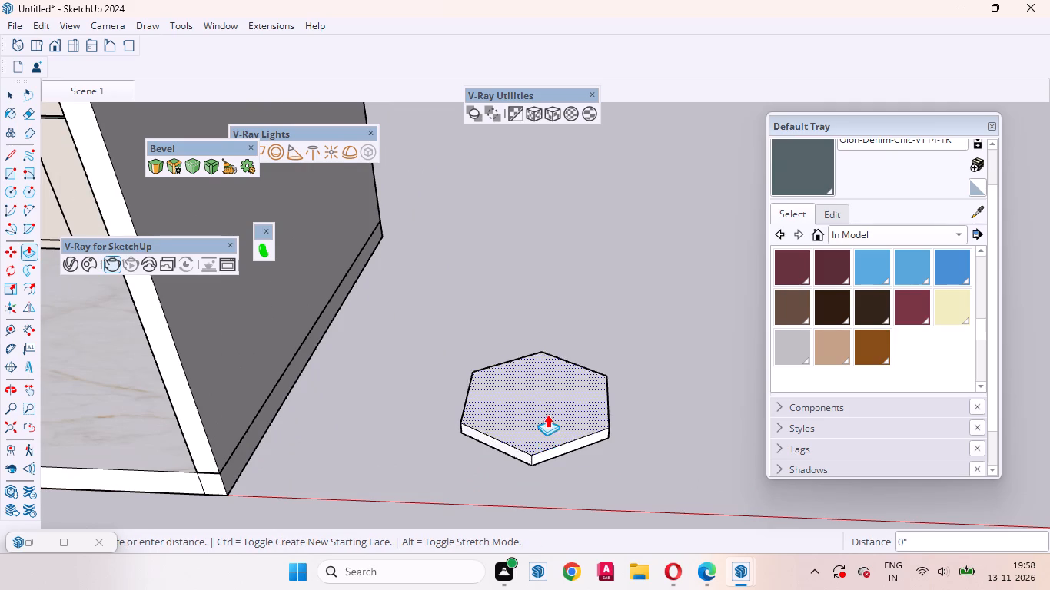
click(556, 380)
key(space)
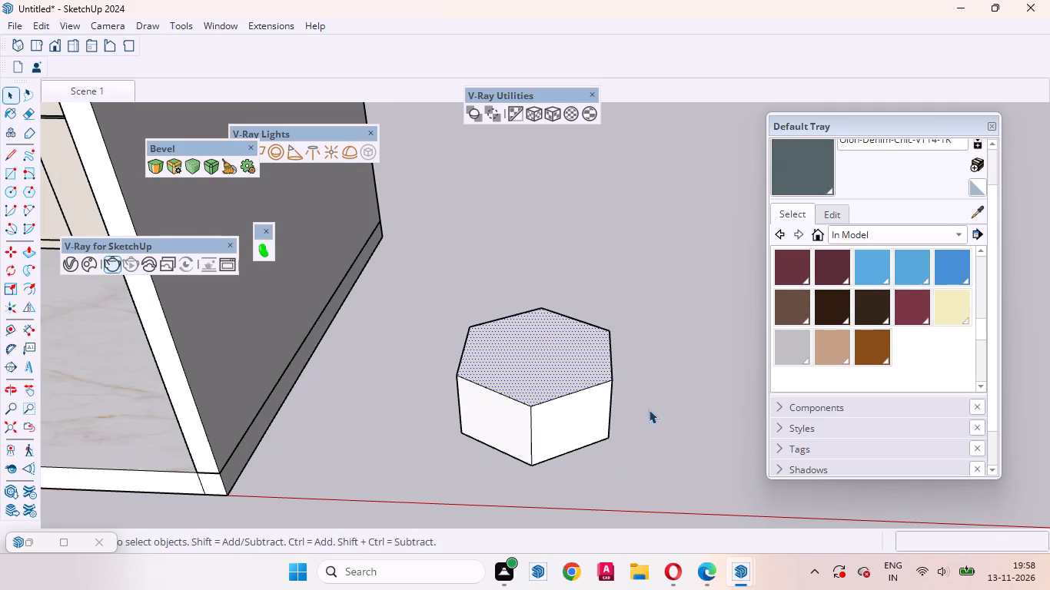
Offset the edges of the prism's top face inward by about 8" into a smaller hexagon.
middle_drag(642, 426, 594, 587)
click(535, 411)
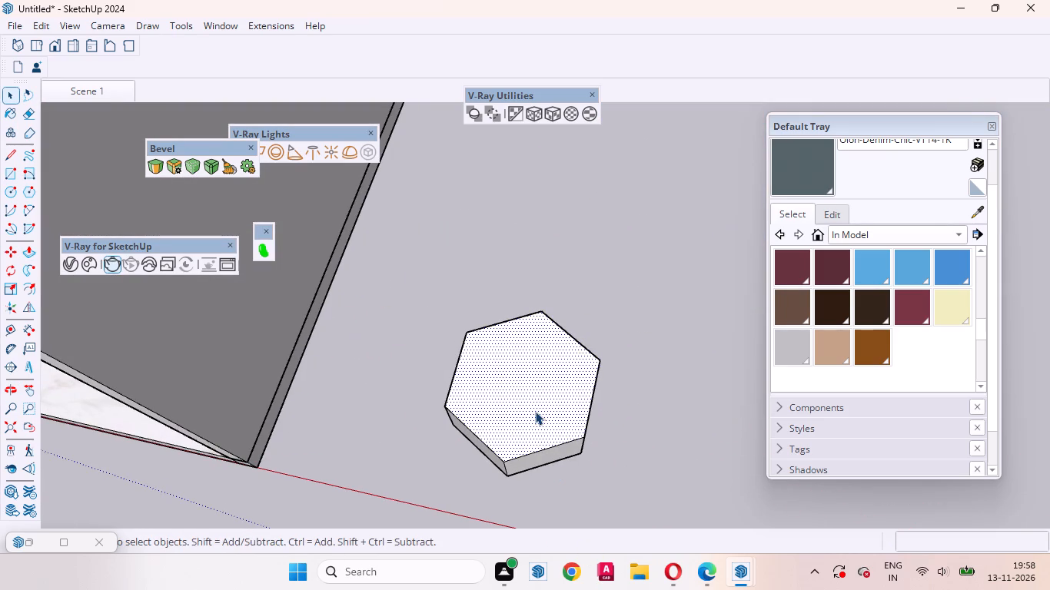
key(f)
click(476, 380)
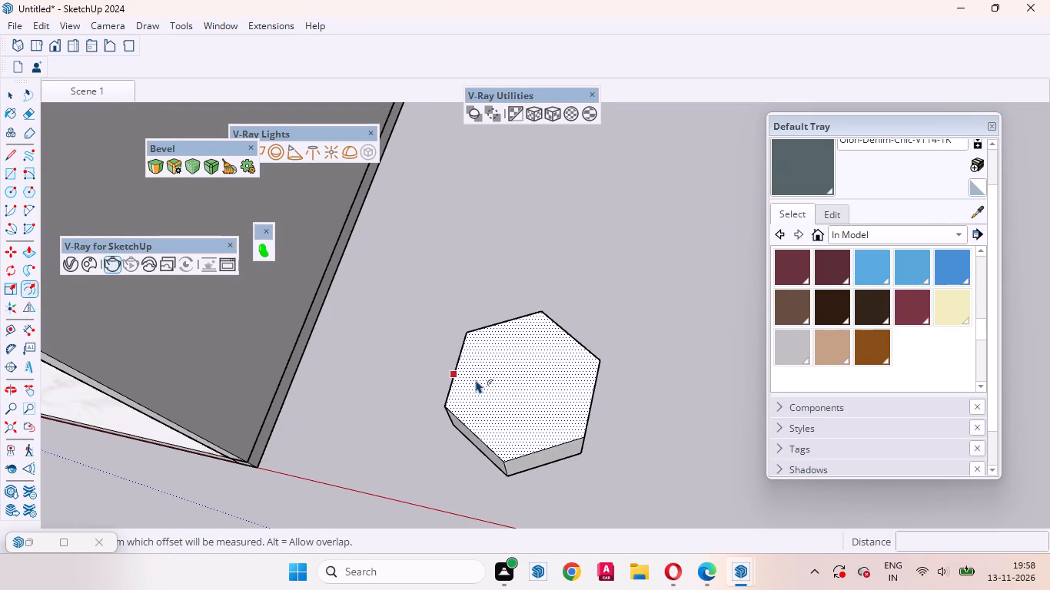
click(487, 385)
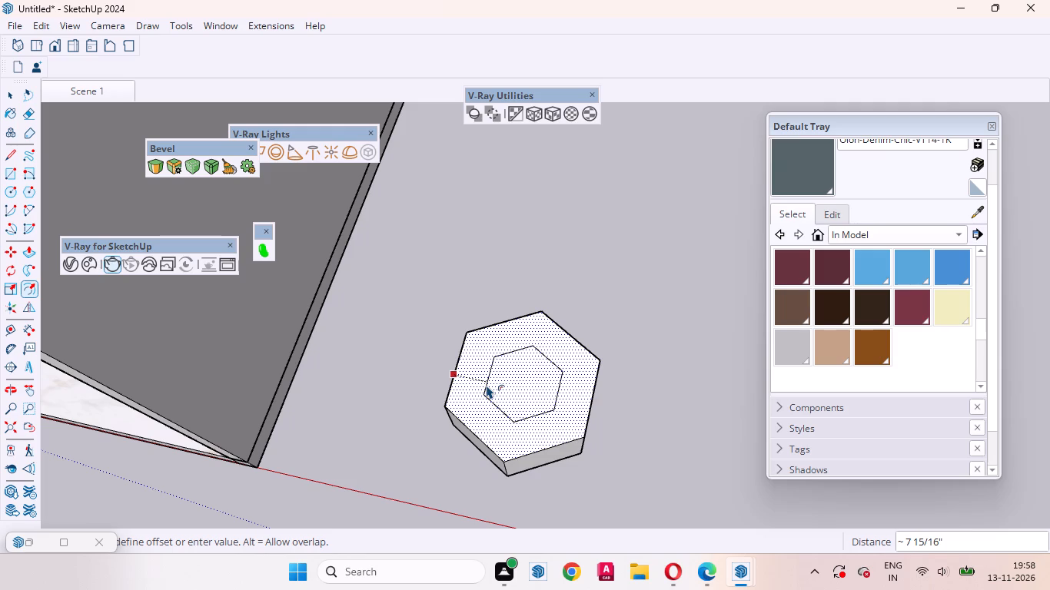
key(space)
Push/Pull the inner hexagon down about 1' 4" into the prism, forming a deep hexagonal hollow.
click(521, 378)
key(p)
click(521, 378)
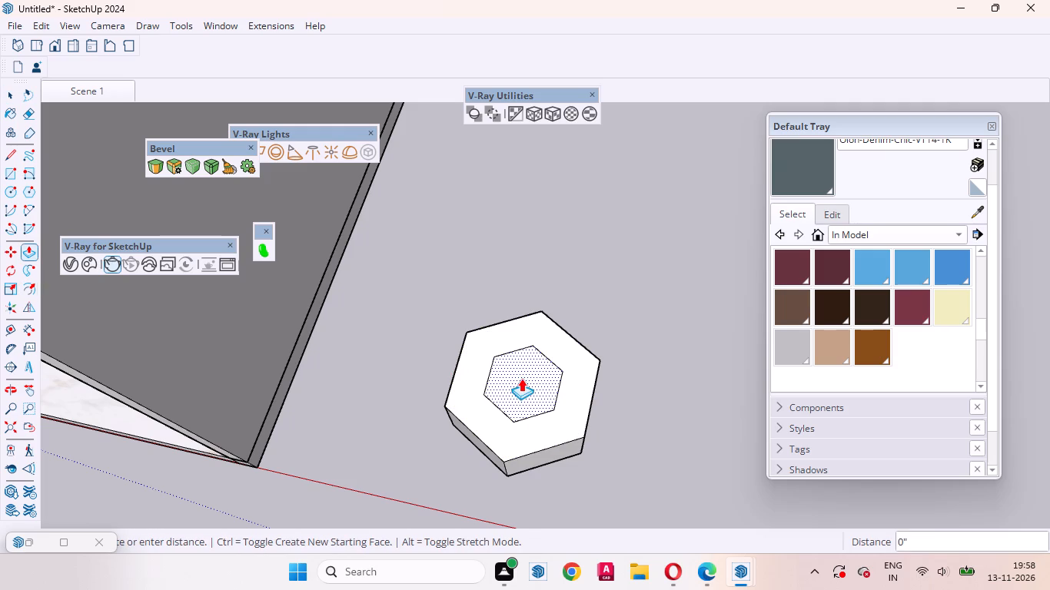
scroll(530, 402, up, 8)
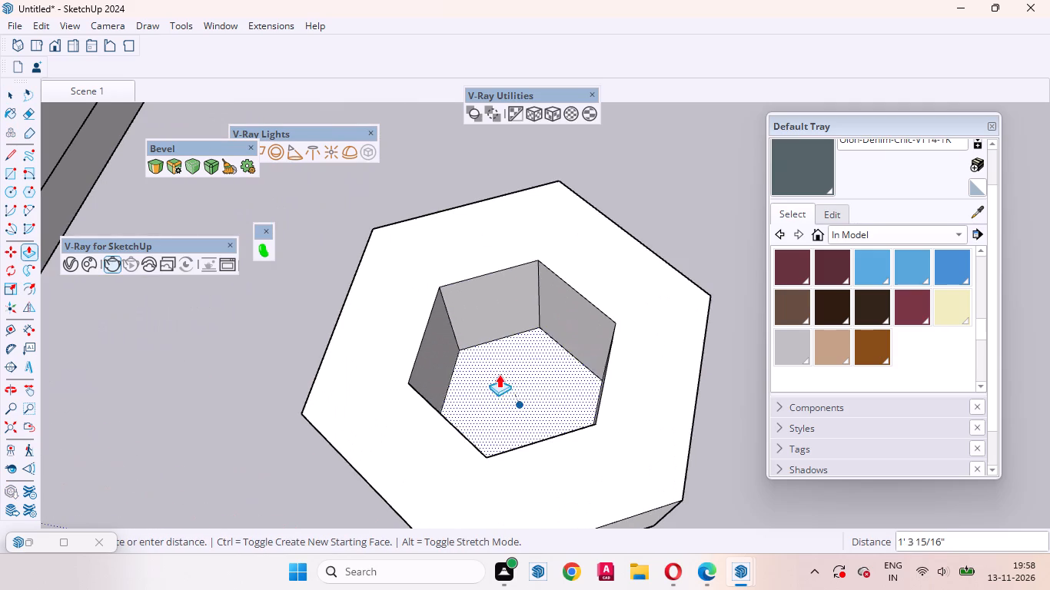
click(513, 418)
key(space)
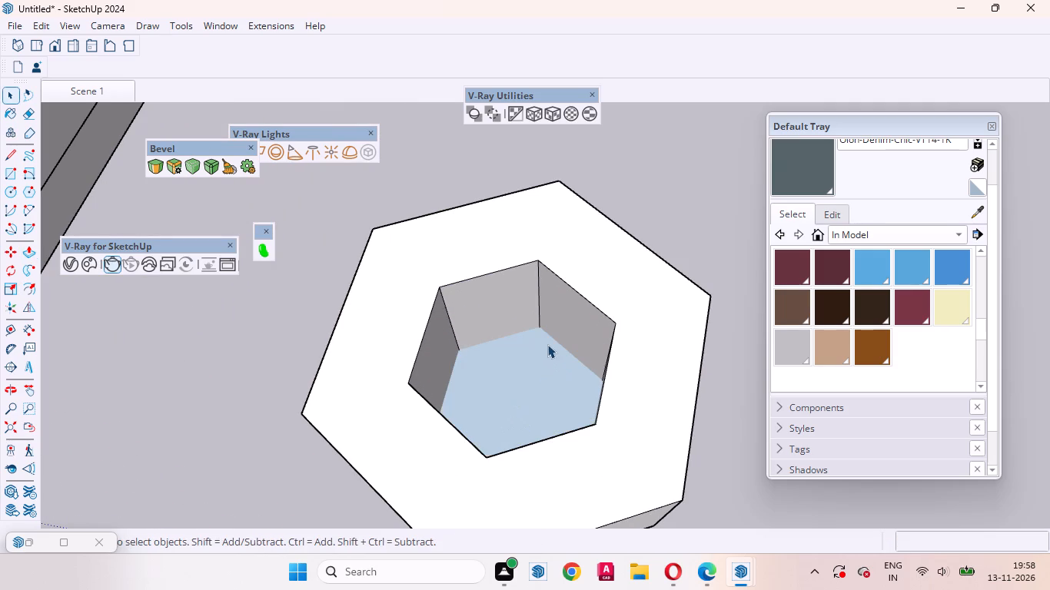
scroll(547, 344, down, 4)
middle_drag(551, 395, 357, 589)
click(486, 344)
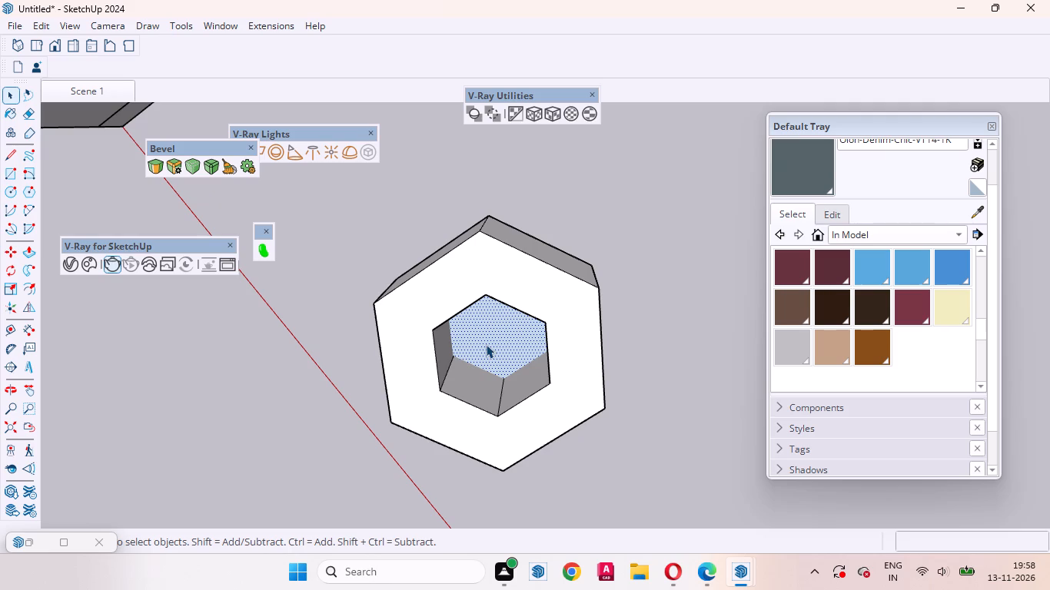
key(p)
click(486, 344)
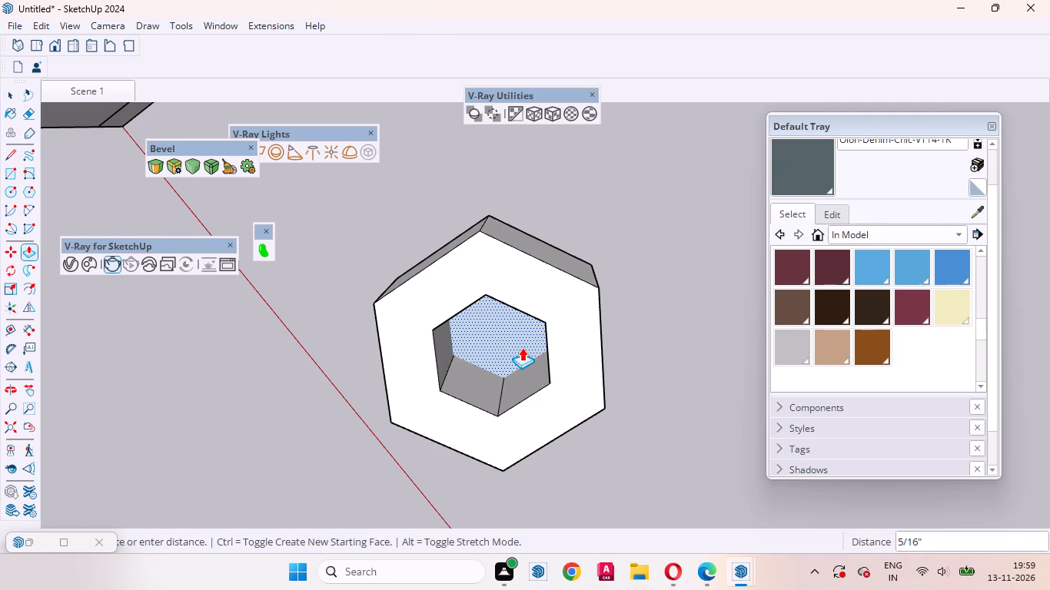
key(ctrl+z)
Undo the last Push/Pull of the inner hexagon that runs out below the prism's underside.
middle_drag(524, 356, 155, 175)
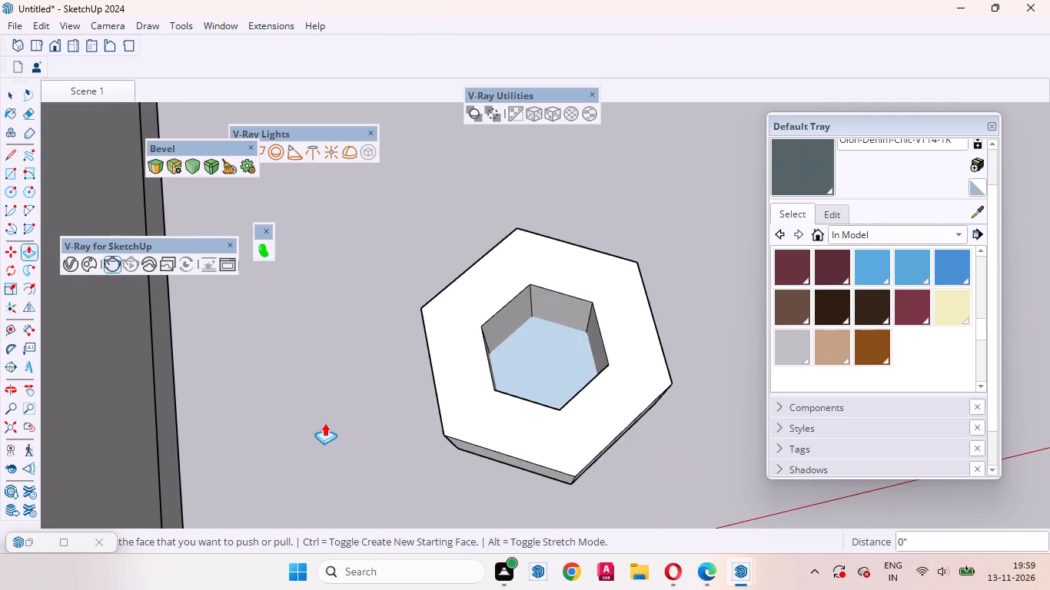
scroll(324, 423, down, 4)
middle_drag(427, 456, 314, 180)
middle_drag(424, 442, 392, 259)
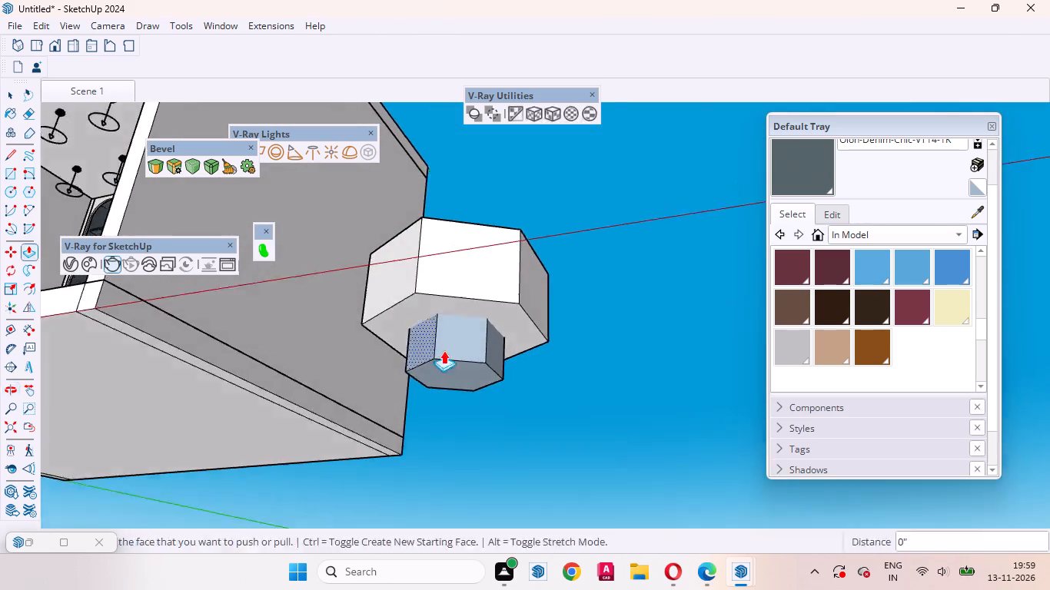
scroll(452, 363, up, 3)
key(ctrl+z)
Push/Pull the inner hexagon down about 1' 3 13/16" to cut a hexagonal hole right through the prism.
middle_drag(461, 384, 371, 589)
scroll(410, 264, up, 1)
click(420, 283)
middle_drag(427, 317, 424, 280)
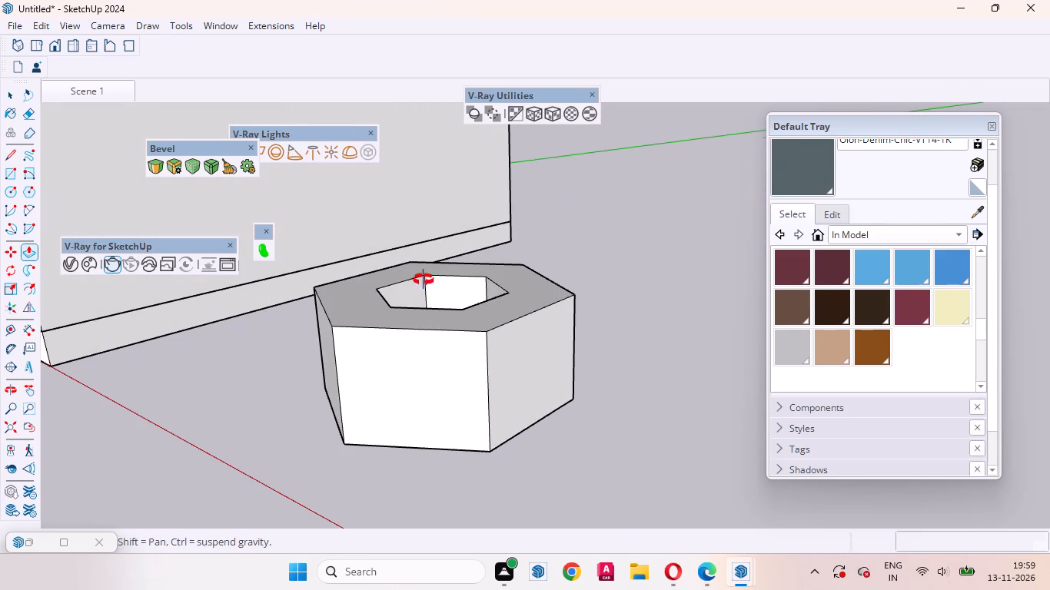
middle_drag(424, 280, 547, 582)
scroll(477, 196, down, 5)
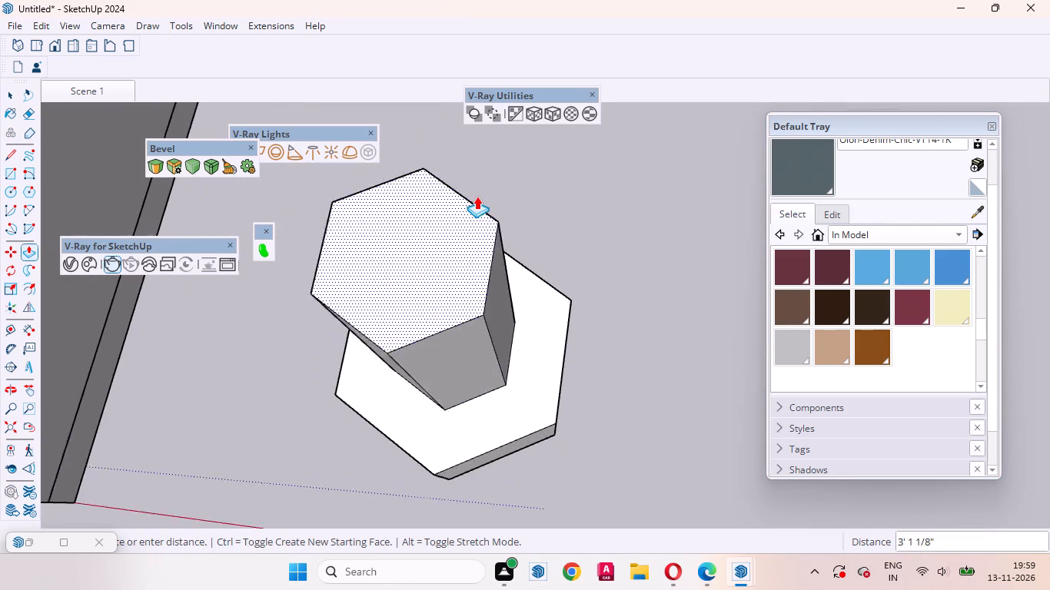
scroll(477, 196, down, 3)
middle_drag(474, 224, 527, 429)
scroll(449, 260, up, 4)
middle_drag(450, 260, 454, 123)
click(484, 266)
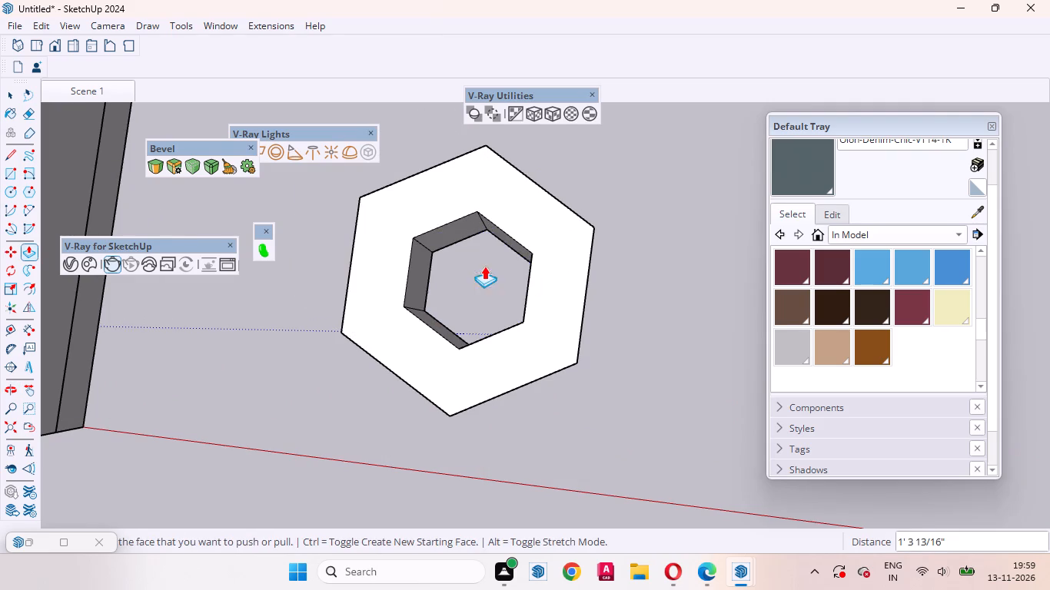
key(space)
Draw connected lines about 9 1/2" long across two adjacent inner walls of the hole, just below and parallel to its top rim.
scroll(566, 340, down, 9)
middle_drag(434, 406, 216, 207)
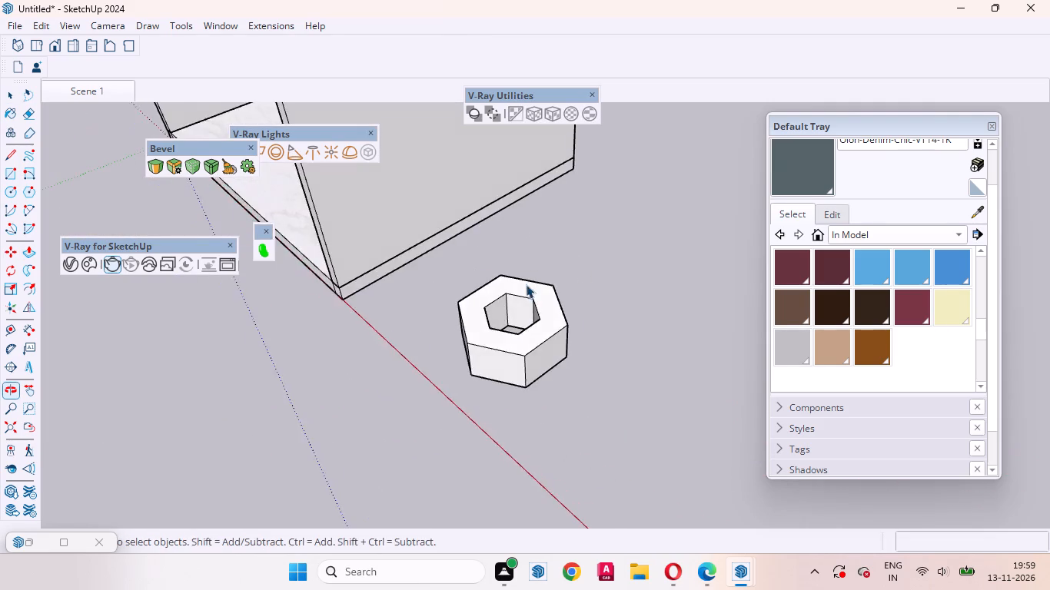
scroll(537, 292, up, 4)
middle_drag(563, 369, 331, 387)
middle_drag(357, 386, 590, 332)
scroll(505, 292, up, 5)
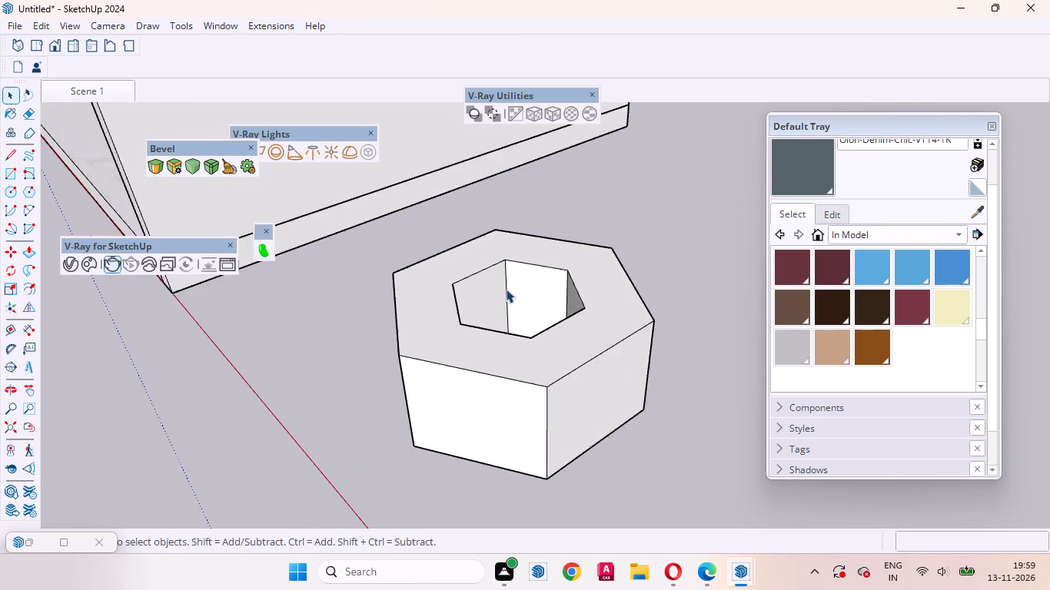
scroll(506, 289, up, 1)
click(535, 301)
middle_drag(527, 318, 597, 486)
scroll(520, 311, up, 3)
middle_drag(520, 319, 493, 270)
scroll(487, 272, up, 5)
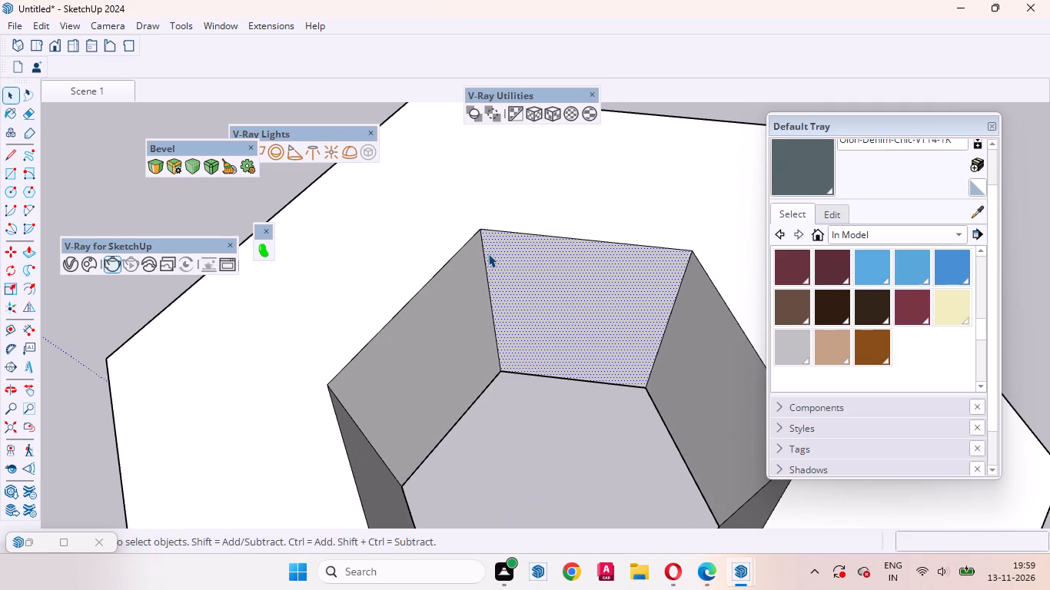
key(l)
scroll(488, 254, up, 4)
click(484, 251)
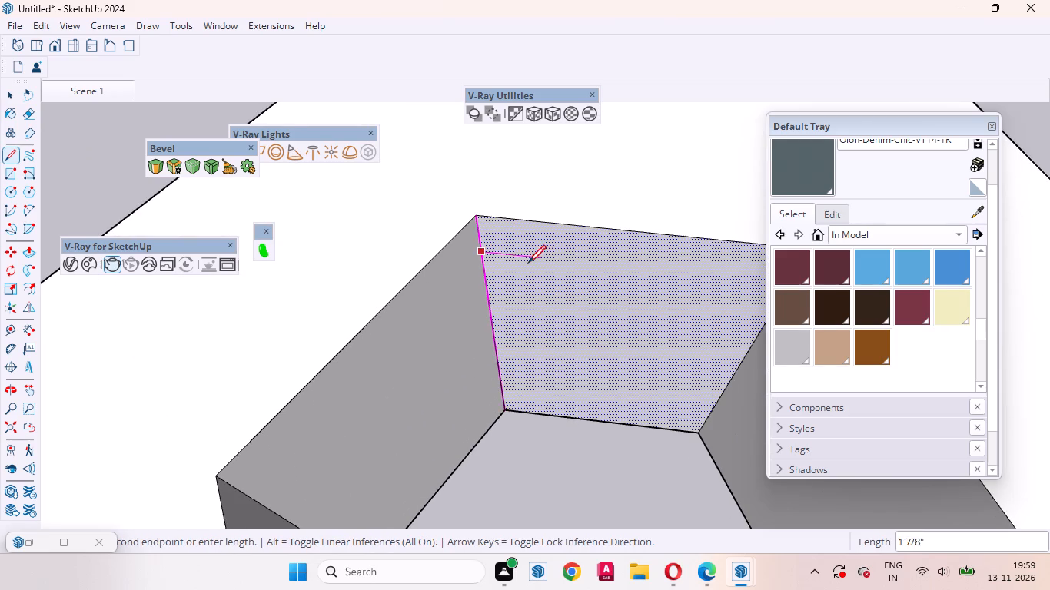
scroll(488, 260, down, 5)
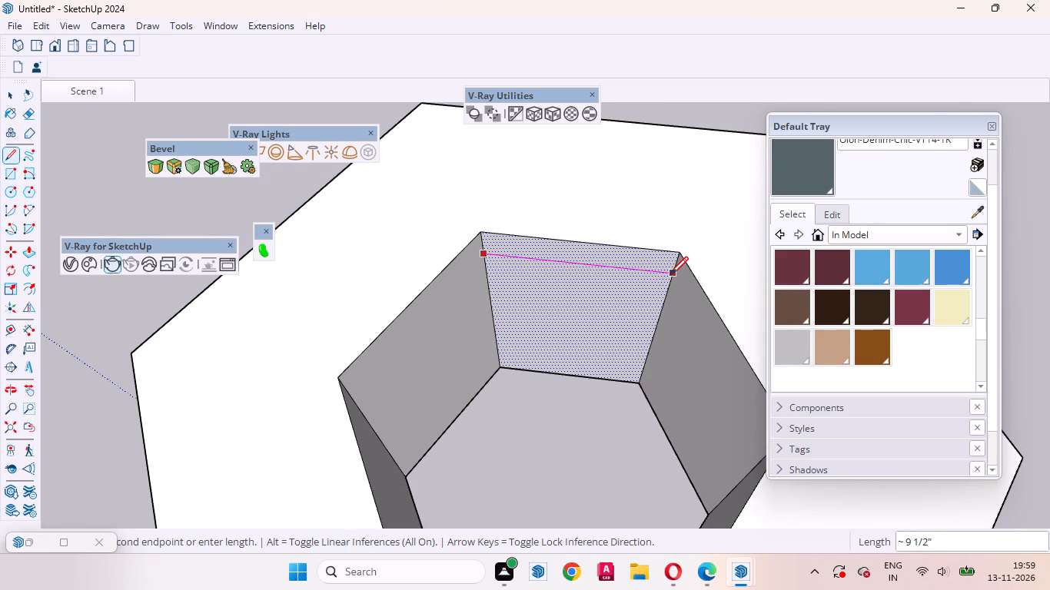
click(670, 274)
click(487, 257)
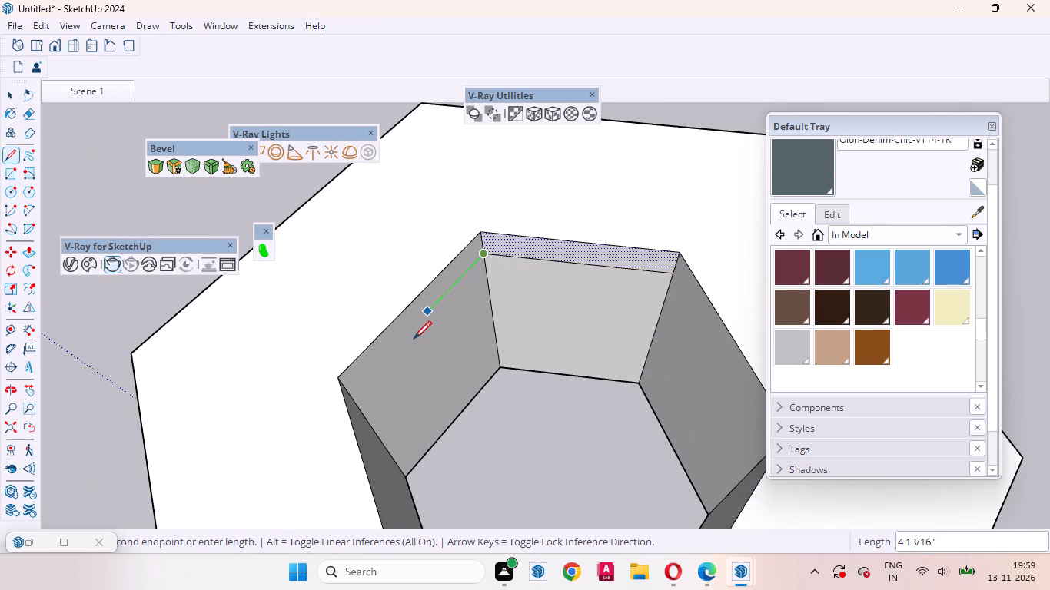
click(353, 390)
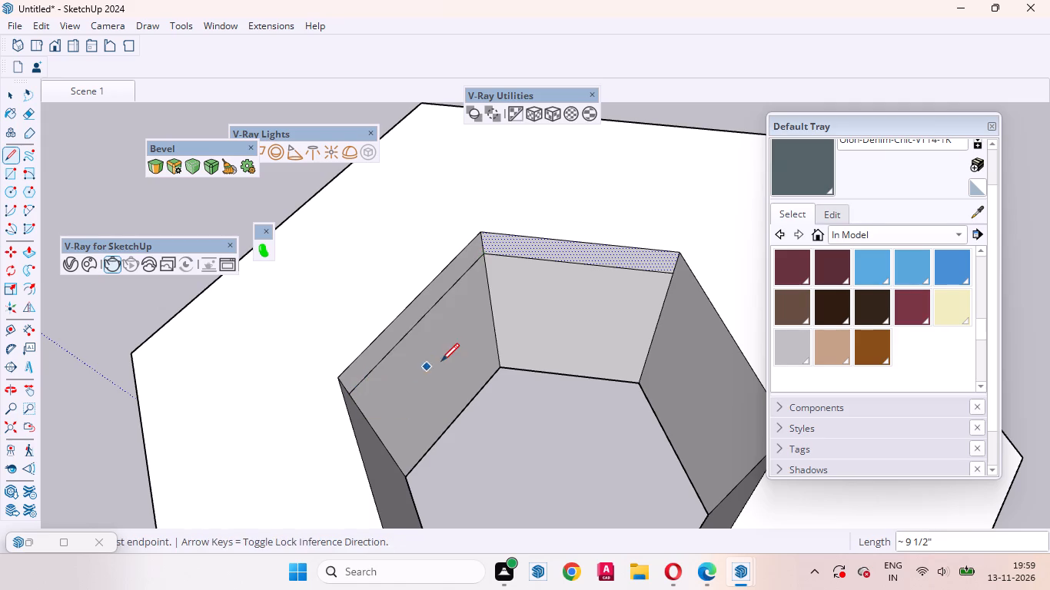
Continue the line below the rim across the next two inner walls, each segment about 9 1/2" long.
middle_drag(439, 363, 0, 393)
scroll(472, 374, down, 4)
scroll(486, 250, up, 4)
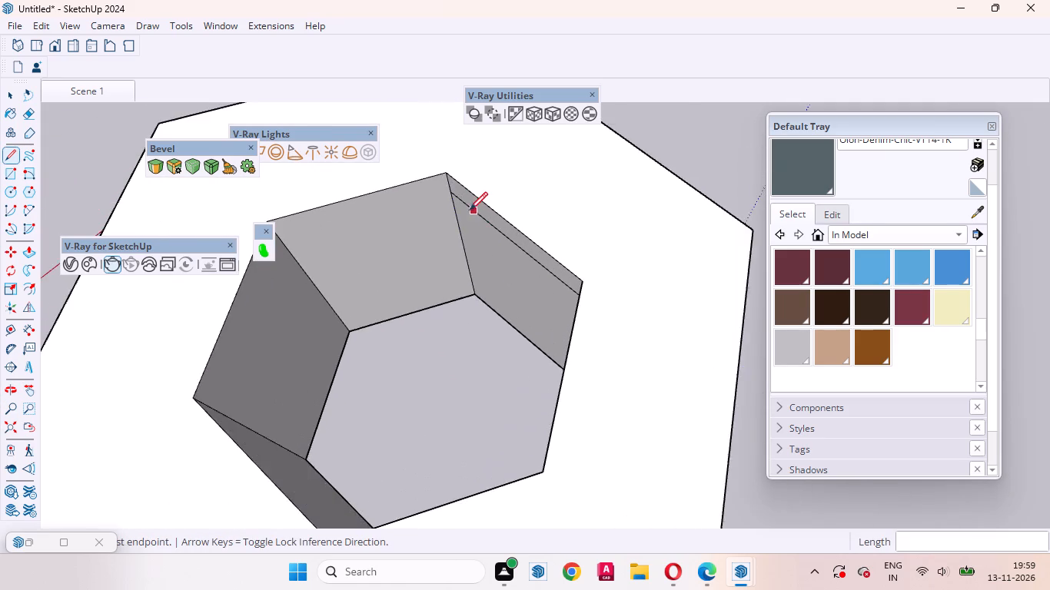
scroll(470, 210, up, 2)
click(447, 190)
scroll(451, 251, down, 6)
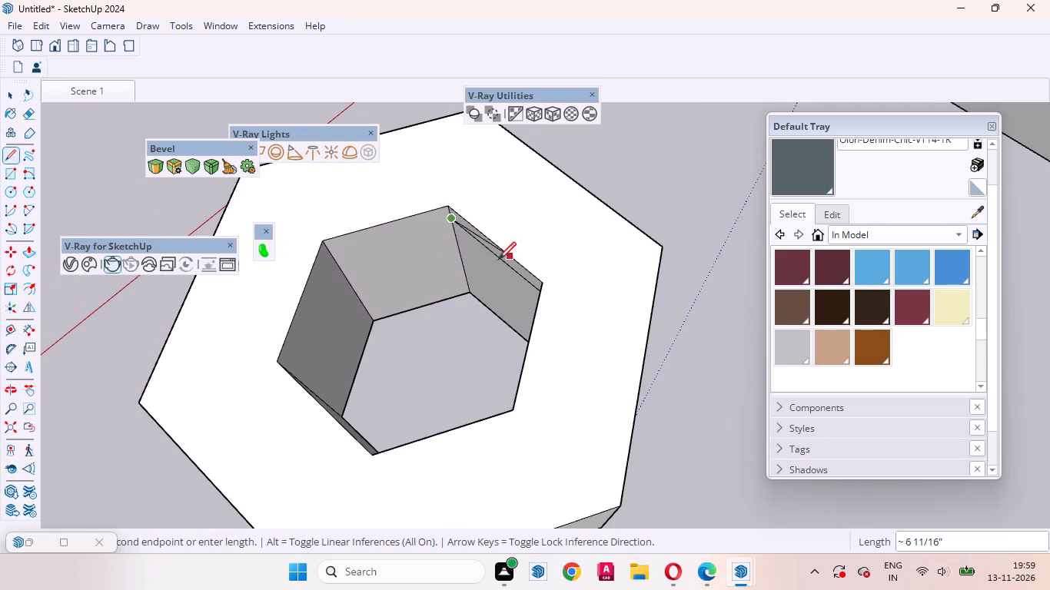
click(335, 252)
click(331, 252)
middle_drag(310, 358, 0, 409)
scroll(375, 401, down, 7)
scroll(406, 273, up, 6)
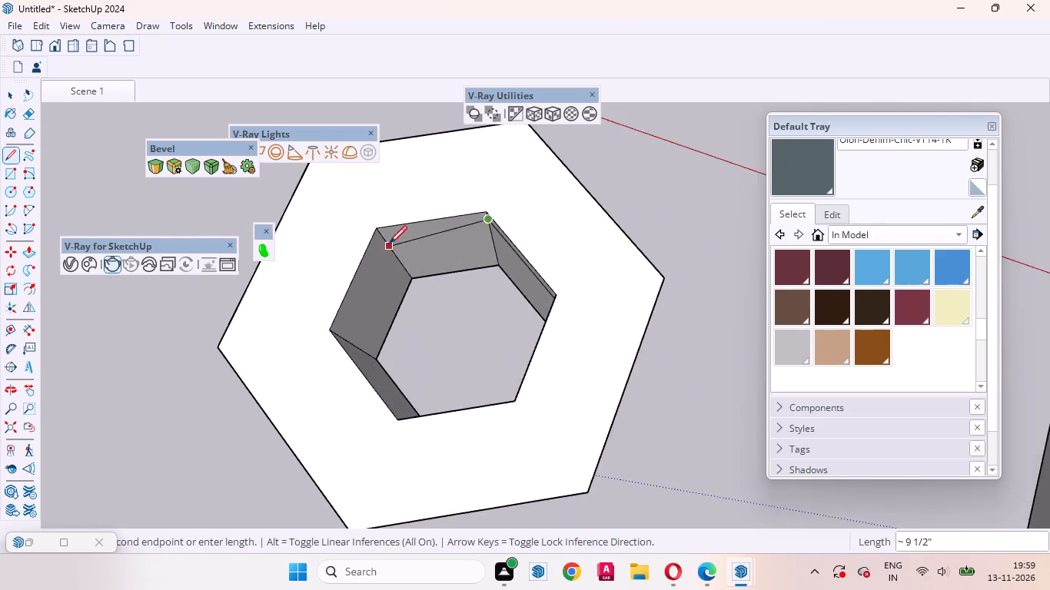
scroll(389, 244, up, 1)
click(384, 231)
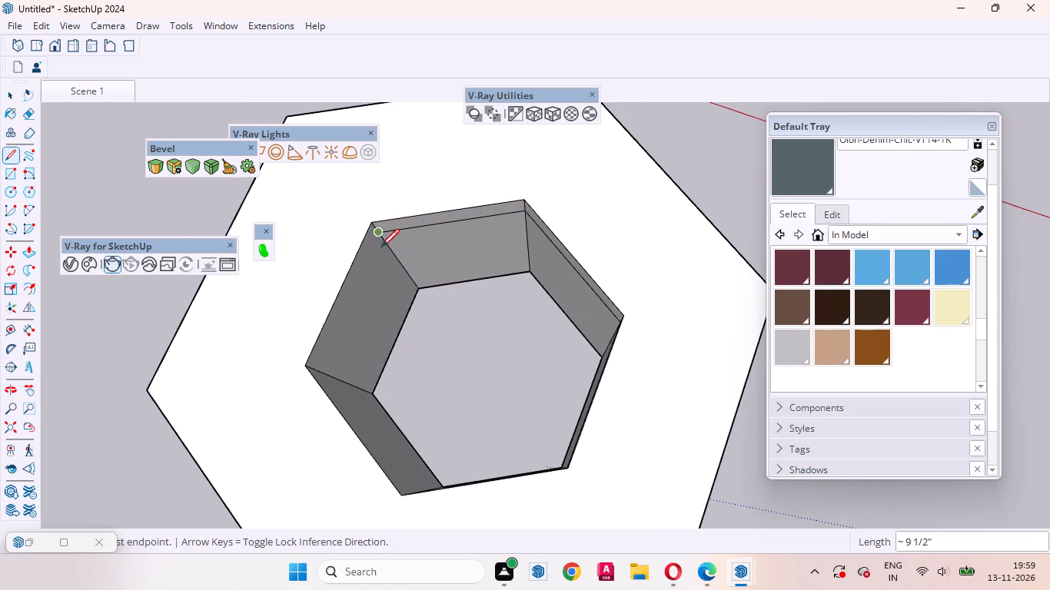
Draw the line across the last two inner walls, closing the hexagonal loop below the rim.
middle_drag(370, 261, 153, 216)
scroll(567, 375, down, 3)
middle_drag(530, 289, 523, 174)
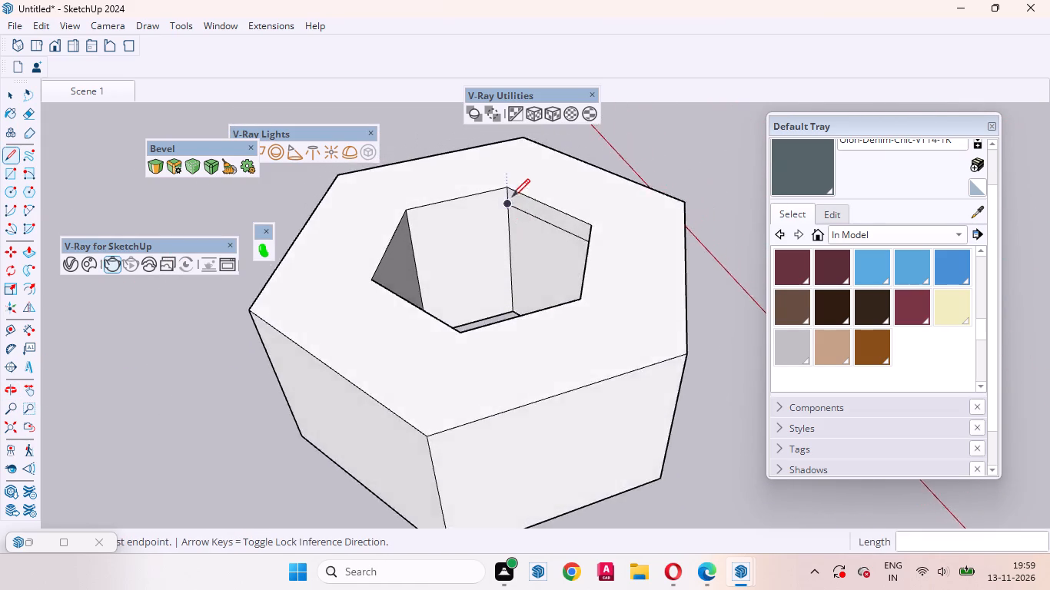
scroll(510, 204, up, 3)
click(508, 204)
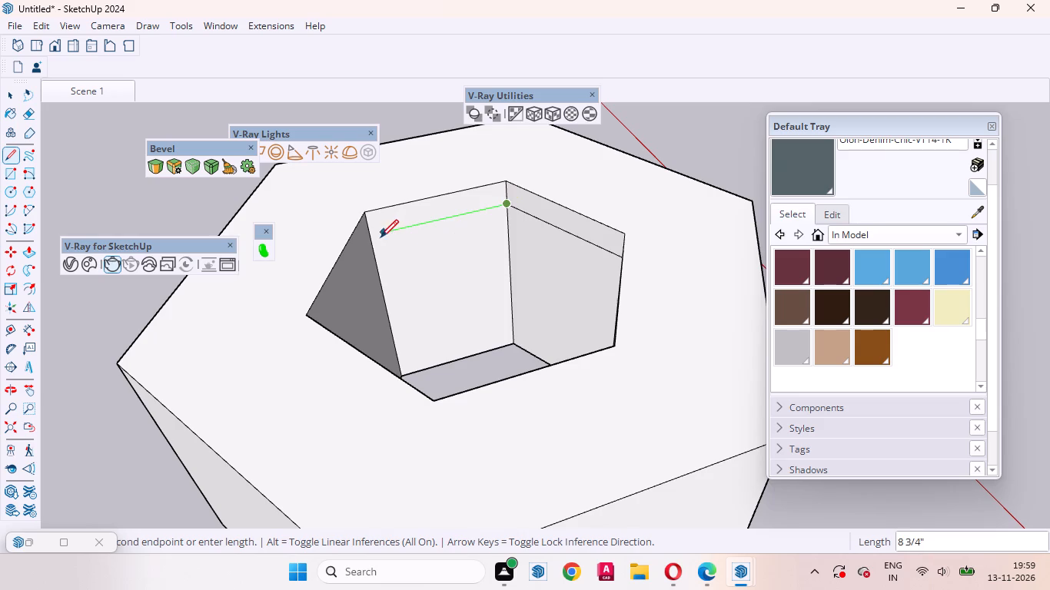
click(374, 234)
middle_drag(541, 254, 128, 353)
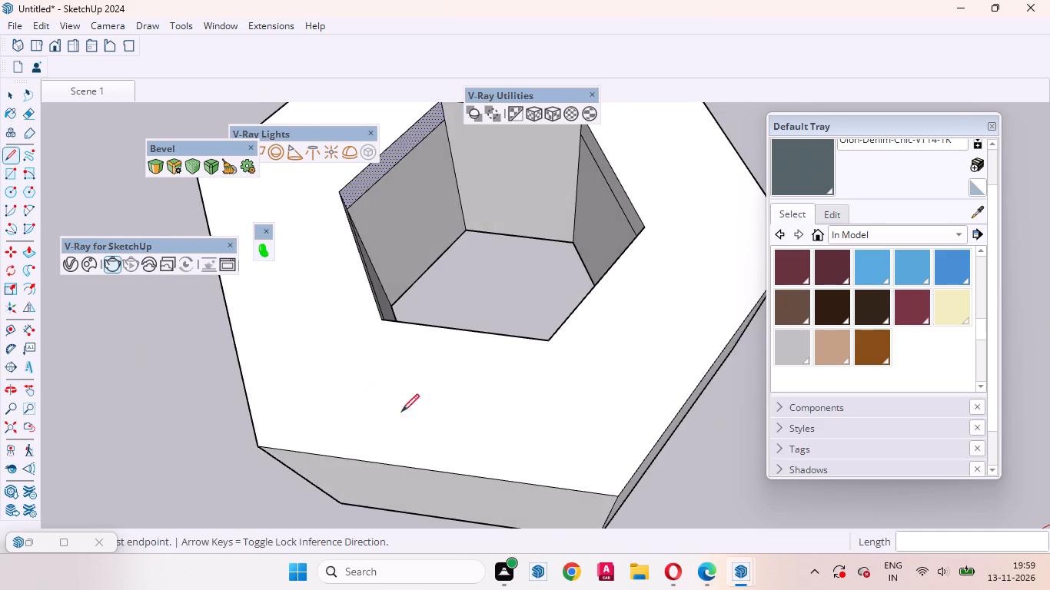
scroll(480, 440, down, 4)
click(459, 203)
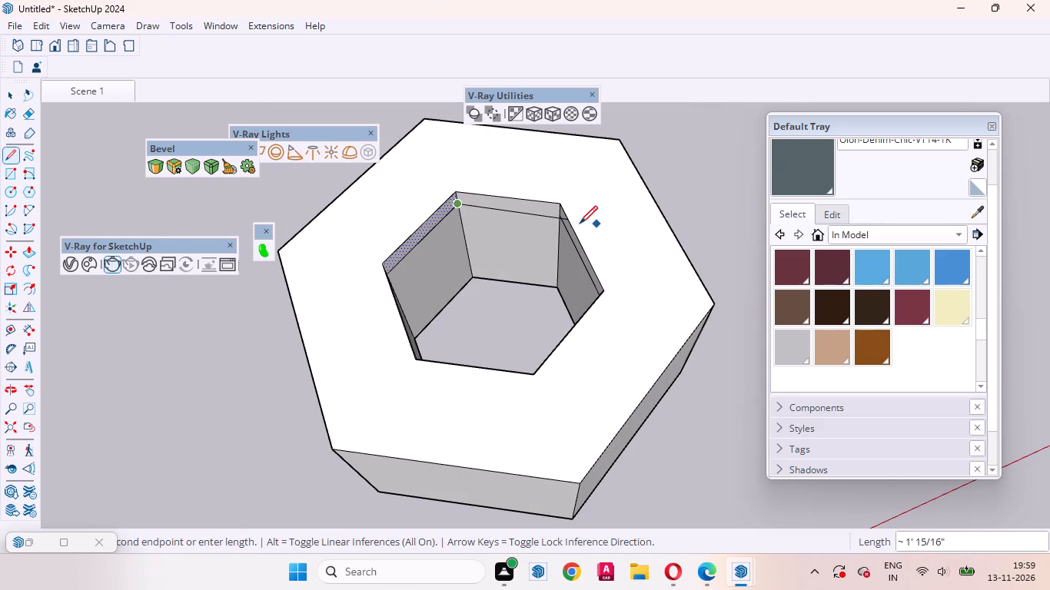
click(557, 217)
key(space)
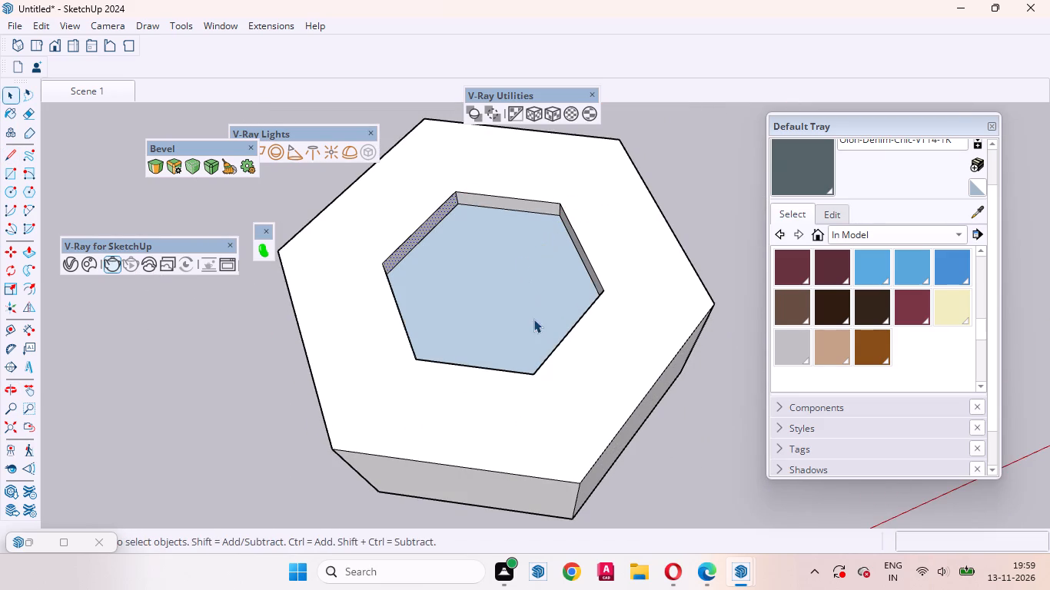
Erase the hexagonal face that fills the loop inside the hole, keeping the lines on the walls.
middle_drag(563, 247, 866, 69)
scroll(474, 412, down, 6)
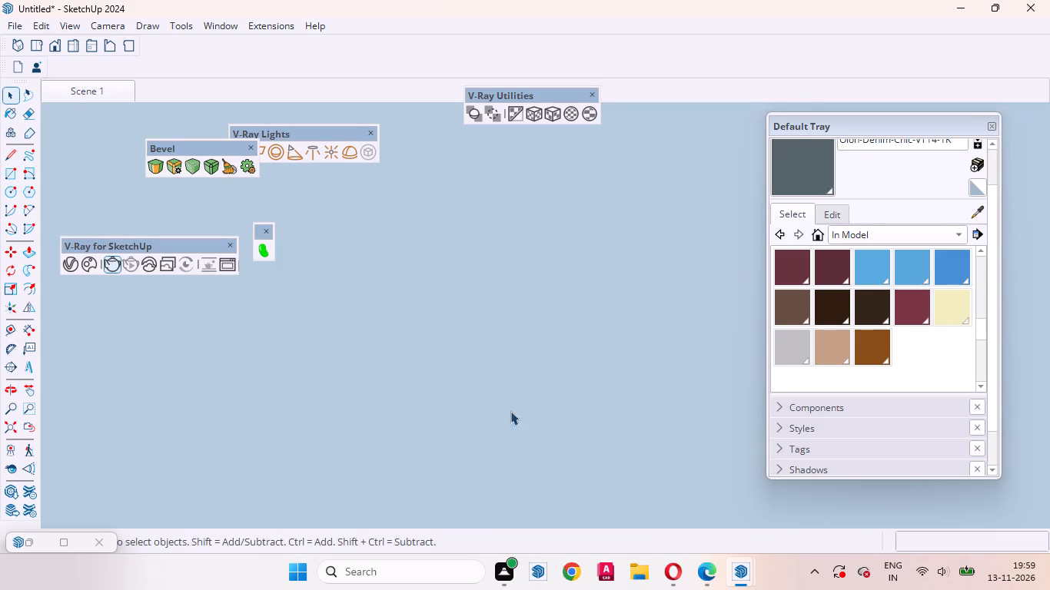
click(21, 432)
middle_drag(467, 398, 490, 286)
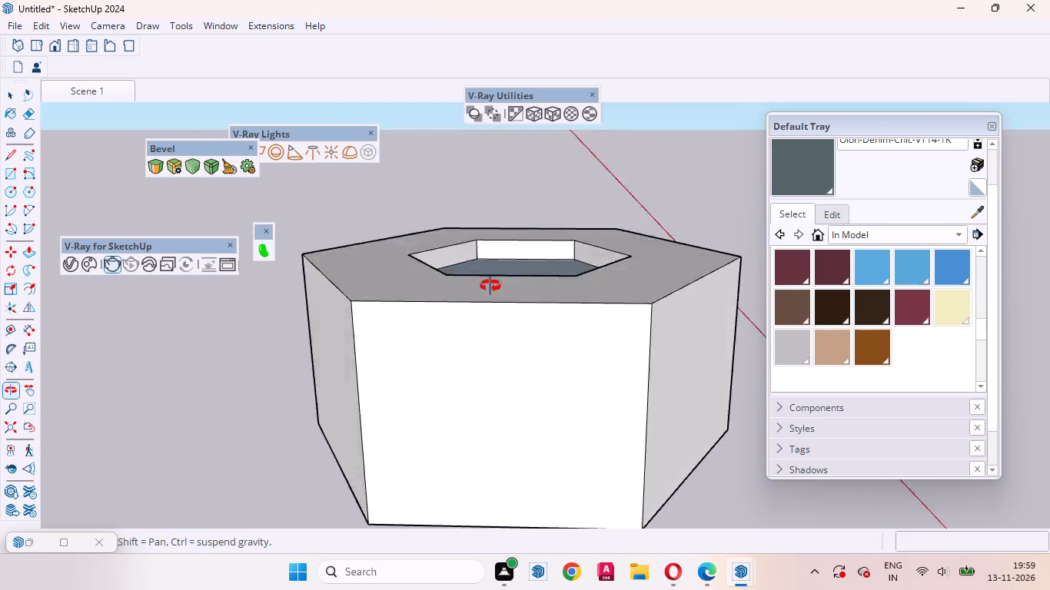
middle_drag(490, 286, 527, 154)
middle_drag(575, 399, 553, 145)
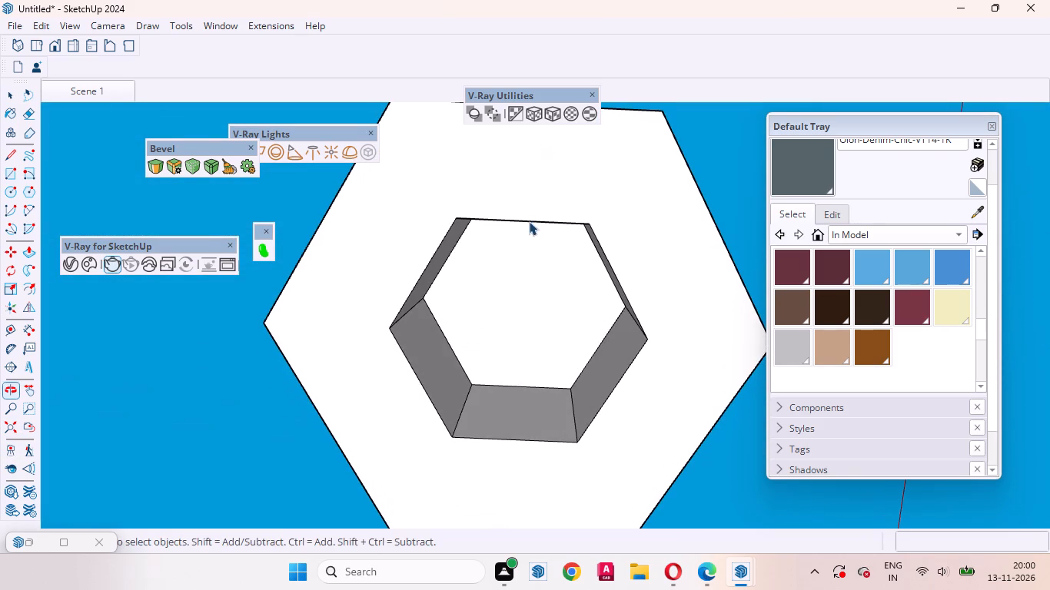
click(511, 287)
right_click(511, 287)
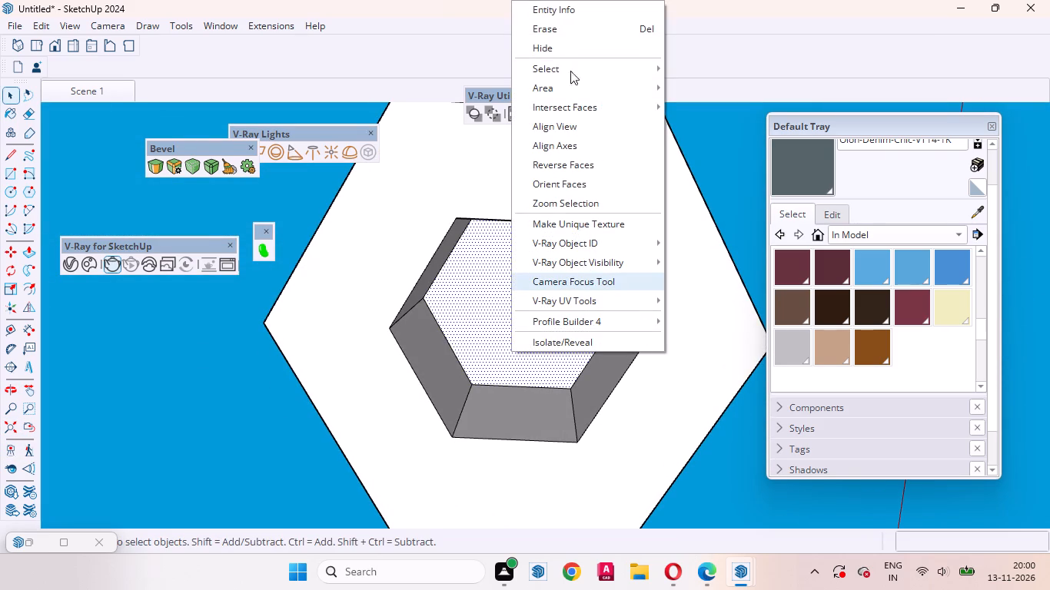
click(553, 32)
Select three adjacent segments of the line loop just below the rim on the hole's inner walls.
middle_drag(580, 207, 434, 589)
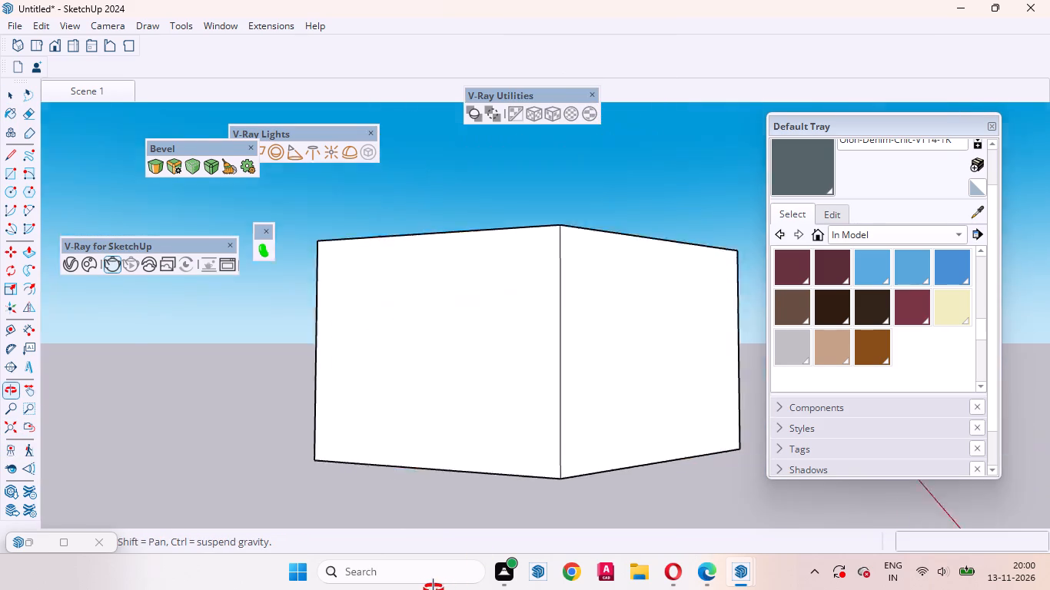
middle_drag(434, 589, 459, 589)
scroll(597, 60, up, 5)
middle_drag(593, 223, 570, 454)
scroll(567, 388, down, 3)
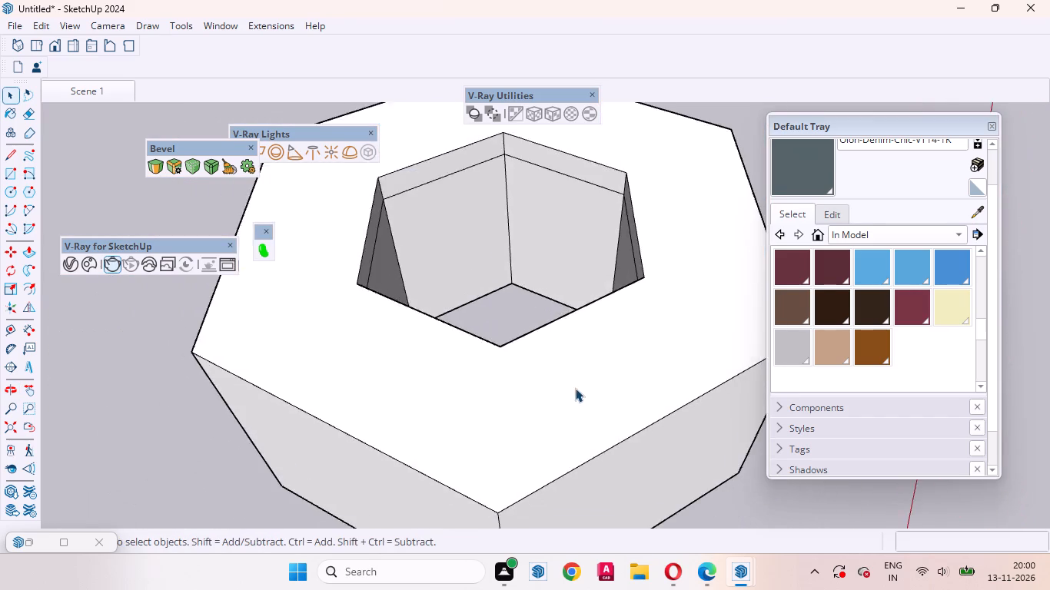
scroll(575, 388, down, 5)
middle_drag(550, 358, 225, 389)
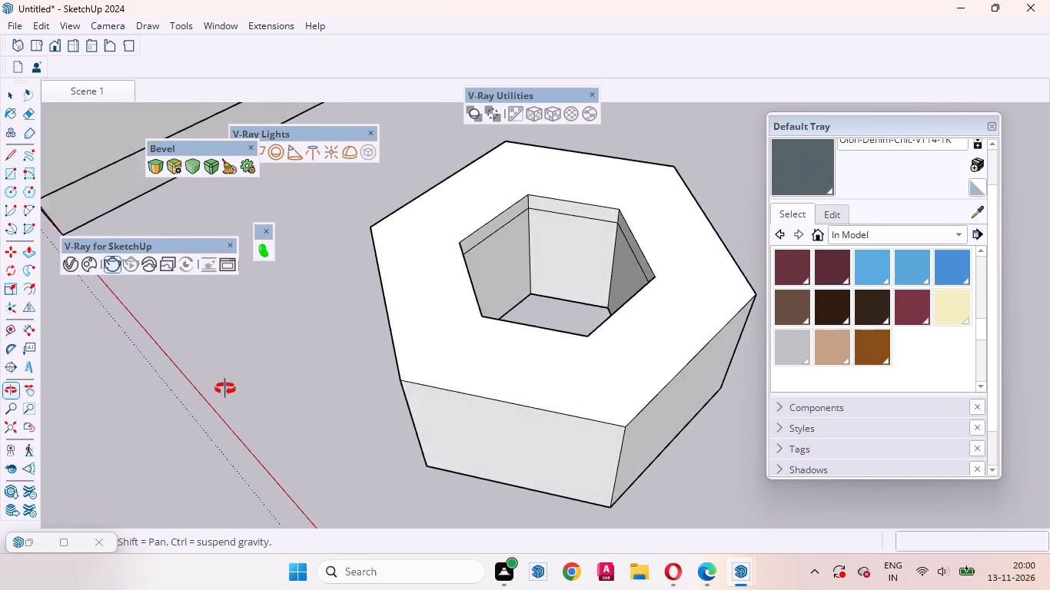
middle_drag(225, 389, 227, 386)
scroll(536, 235, up, 5)
click(591, 208)
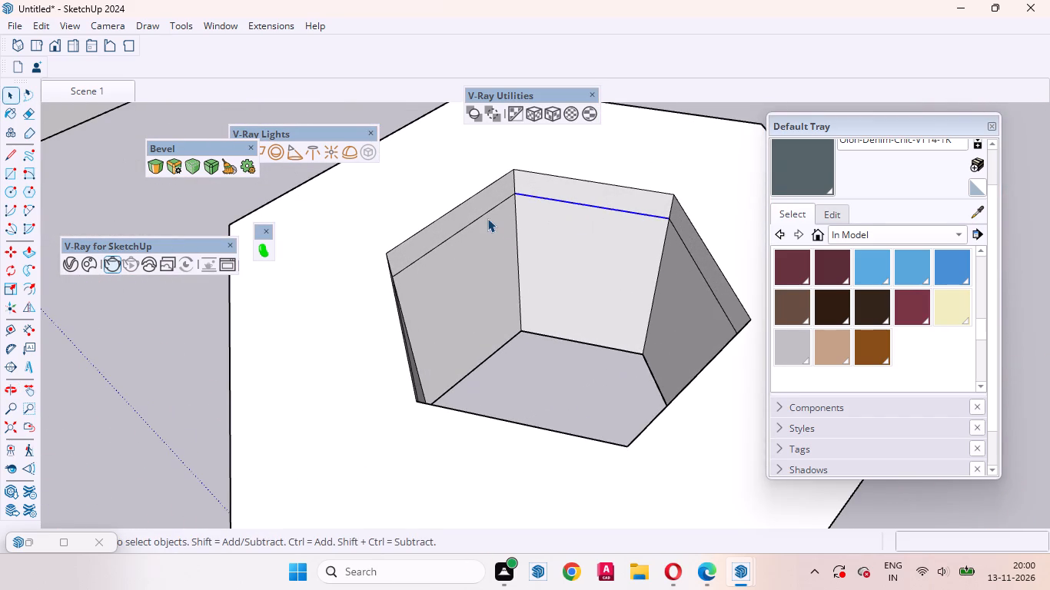
ctrl+click(486, 218)
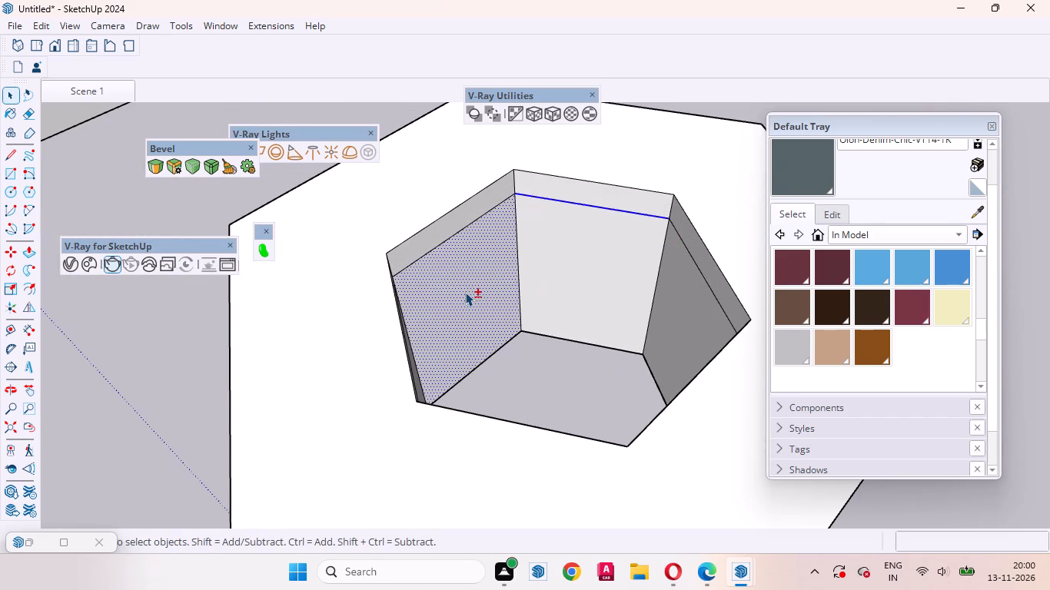
shift+click(465, 292)
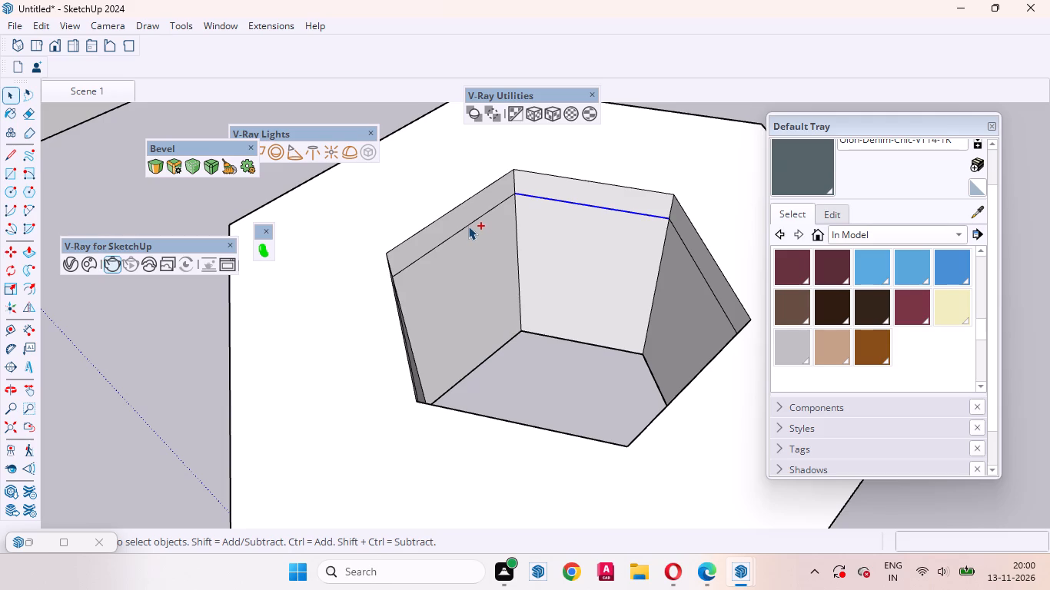
ctrl+click(468, 226)
ctrl+middle_drag(517, 241, 251, 283)
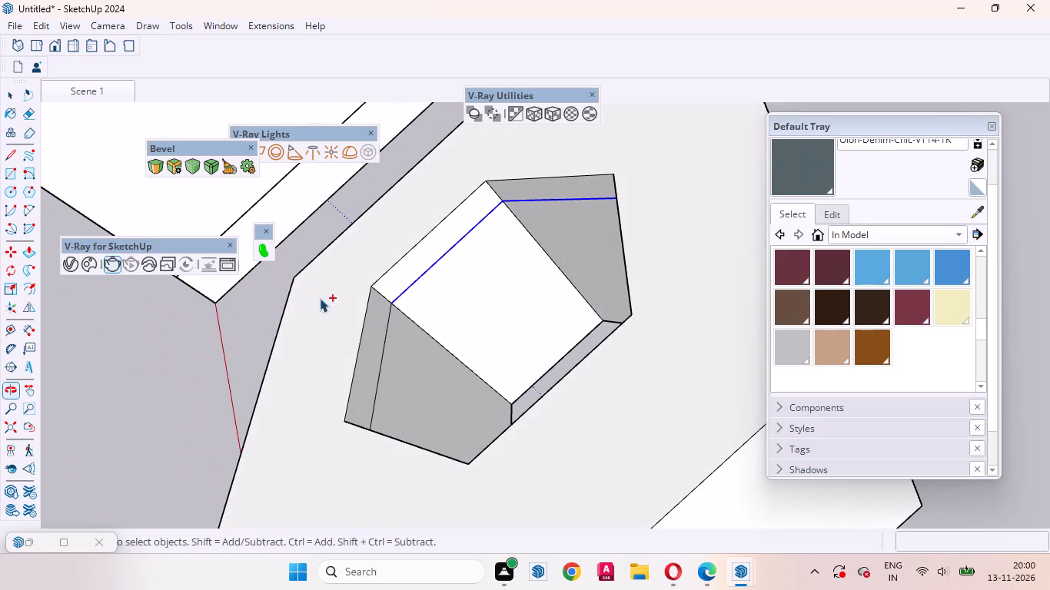
ctrl+click(389, 328)
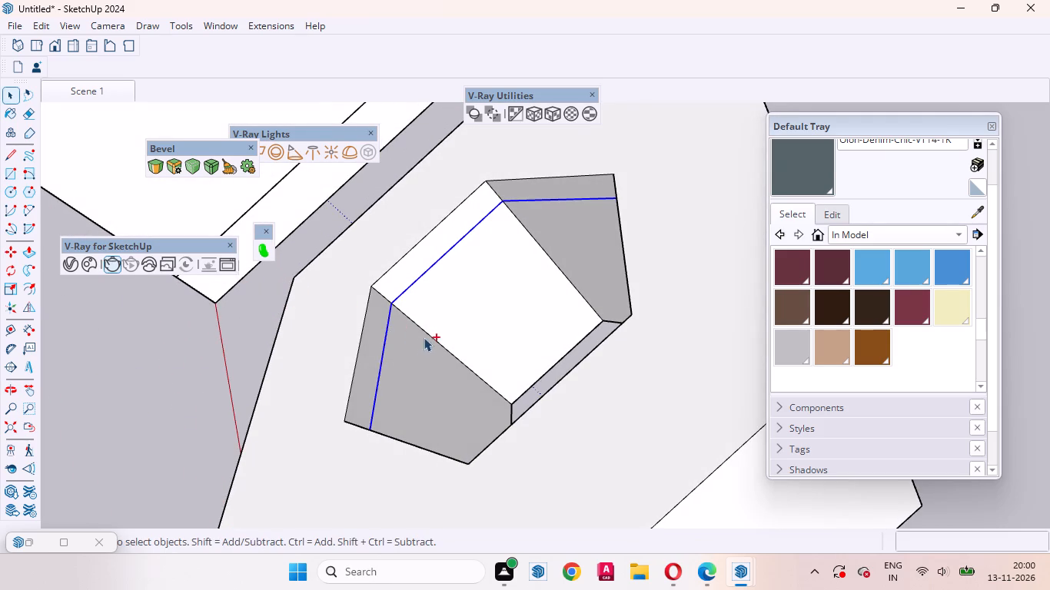
Add the remaining three segments of the loop below the rim to the selection, completing the hexagon.
ctrl+middle_drag(420, 340, 727, 218)
ctrl+middle_drag(444, 315, 865, 312)
ctrl+scroll(444, 315, up, 1)
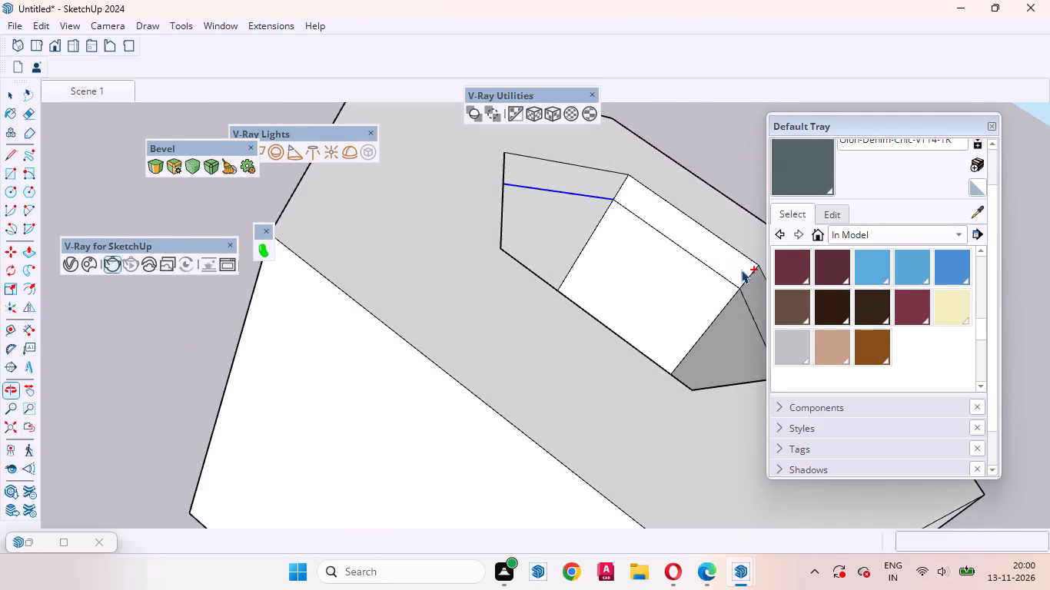
ctrl+click(693, 257)
ctrl+scroll(435, 285, down, 8)
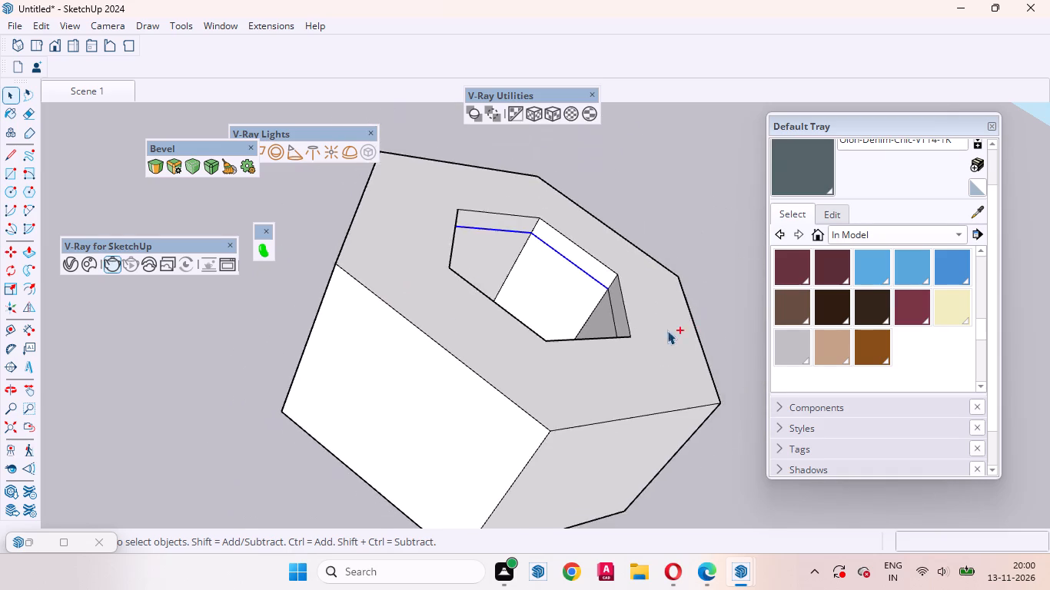
ctrl+scroll(678, 330, up, 10)
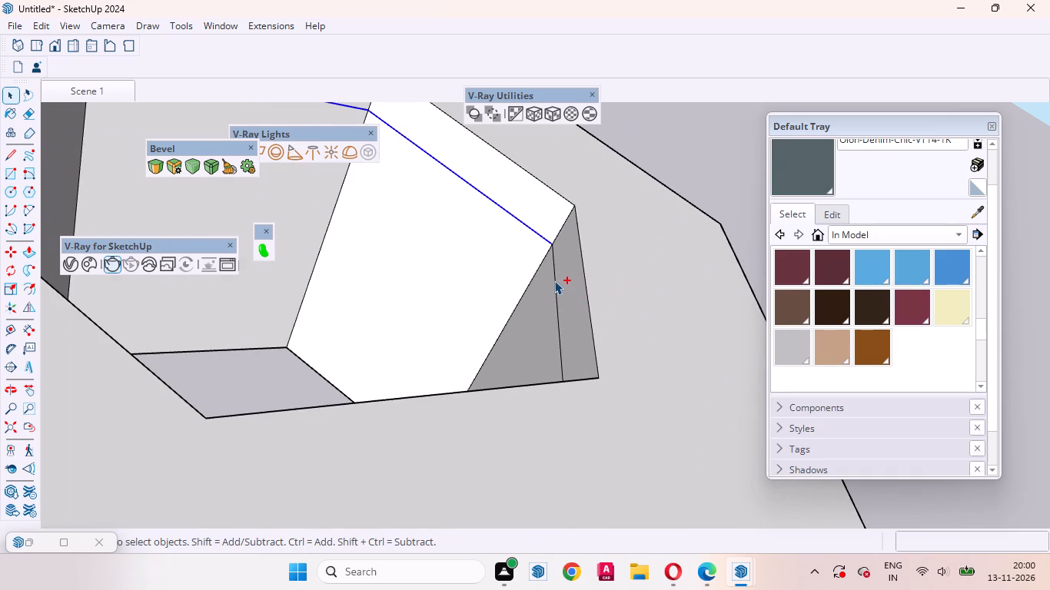
ctrl+click(554, 280)
ctrl+scroll(431, 322, down, 13)
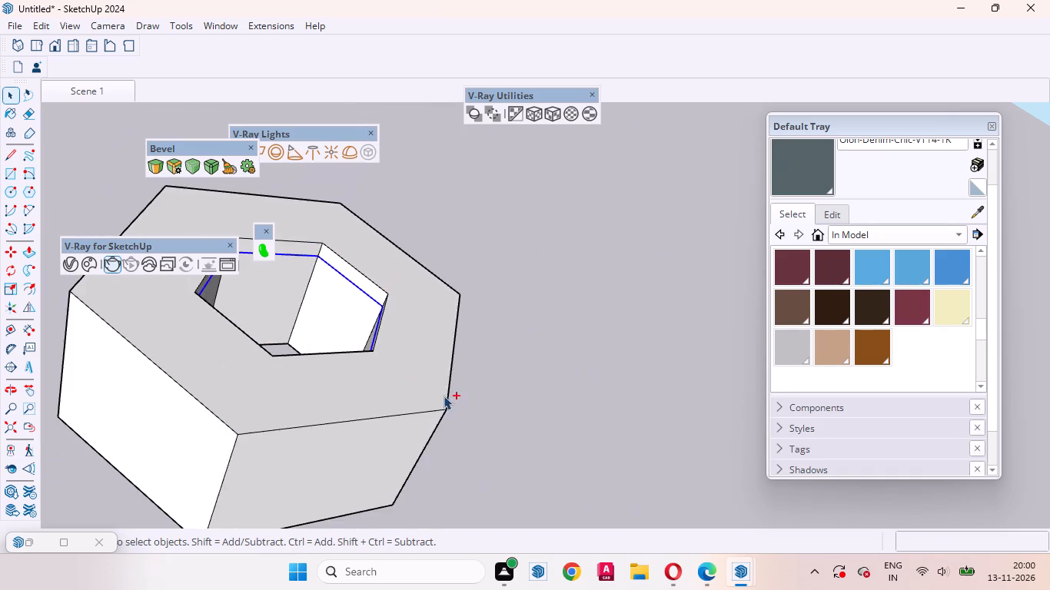
ctrl+middle_drag(418, 406, 12, 482)
ctrl+scroll(421, 324, up, 4)
ctrl+middle_drag(466, 321, 501, 535)
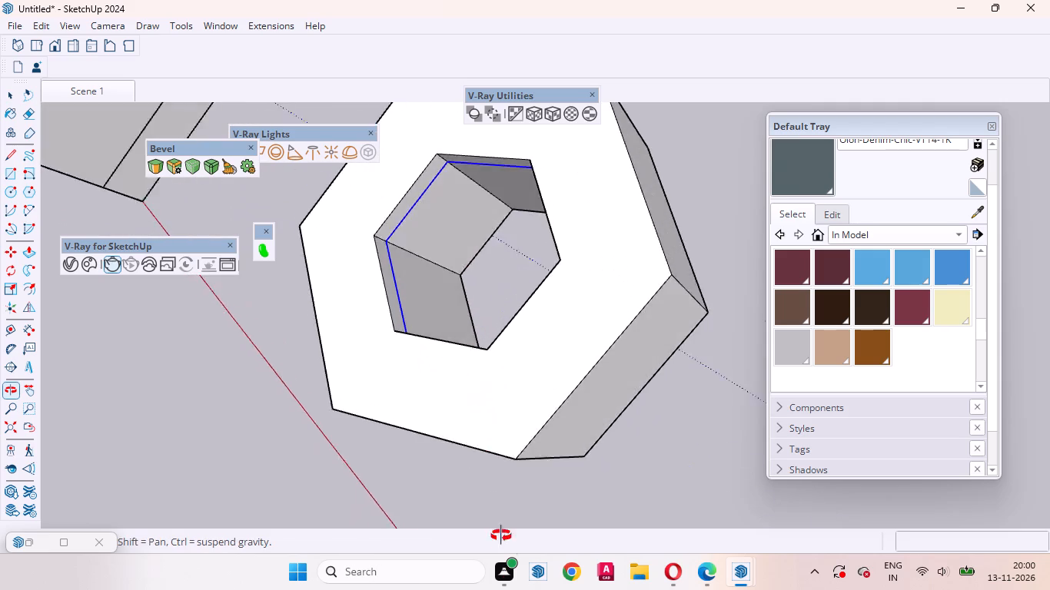
ctrl+middle_drag(501, 535, 513, 588)
ctrl+scroll(473, 339, up, 7)
ctrl+click(414, 393)
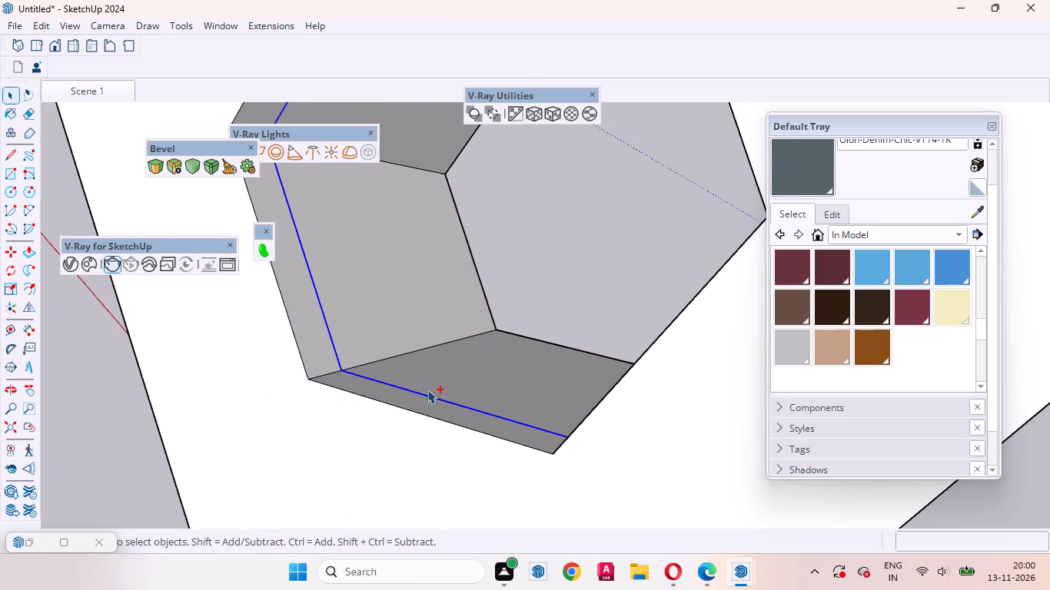
Copy the selected hexagonal line loop 12 mm down the hole's inner walls.
key(m)
scroll(434, 386, up, 3)
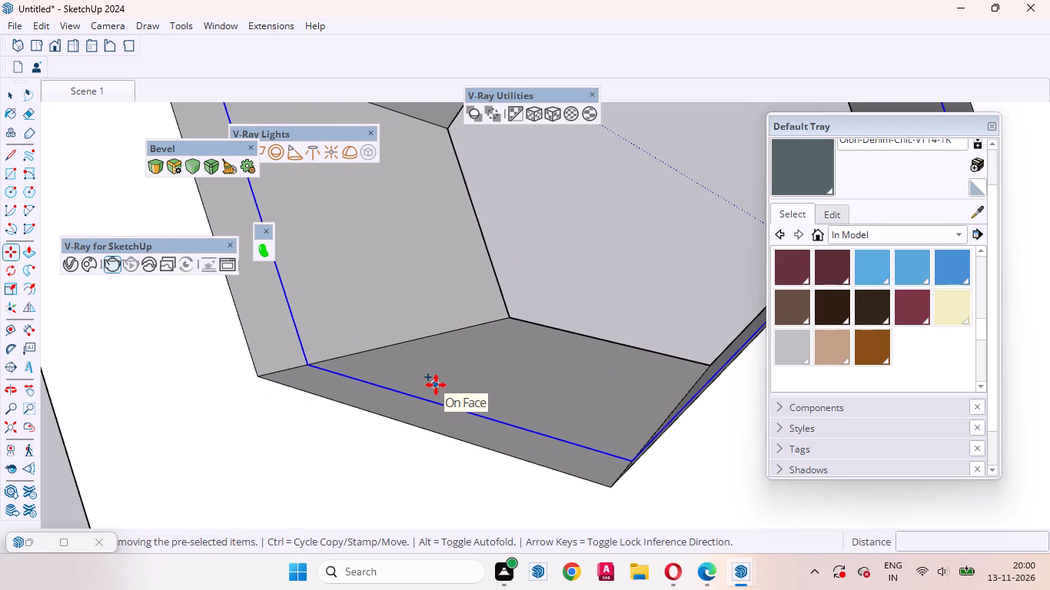
click(436, 385)
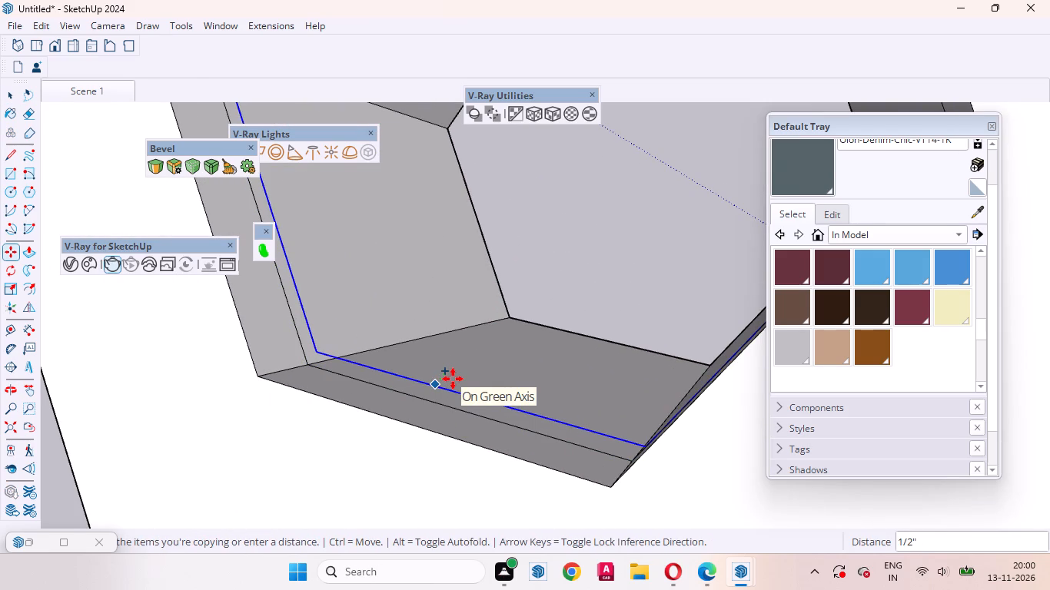
scroll(467, 379, up, 4)
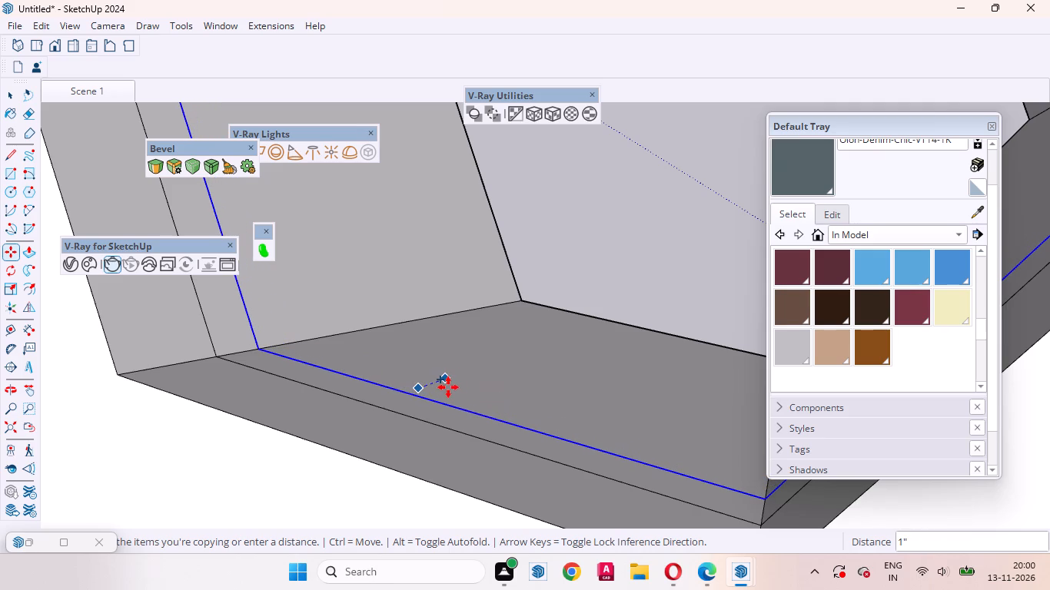
key(1)
text(2mm)
key(Return)
key(space)
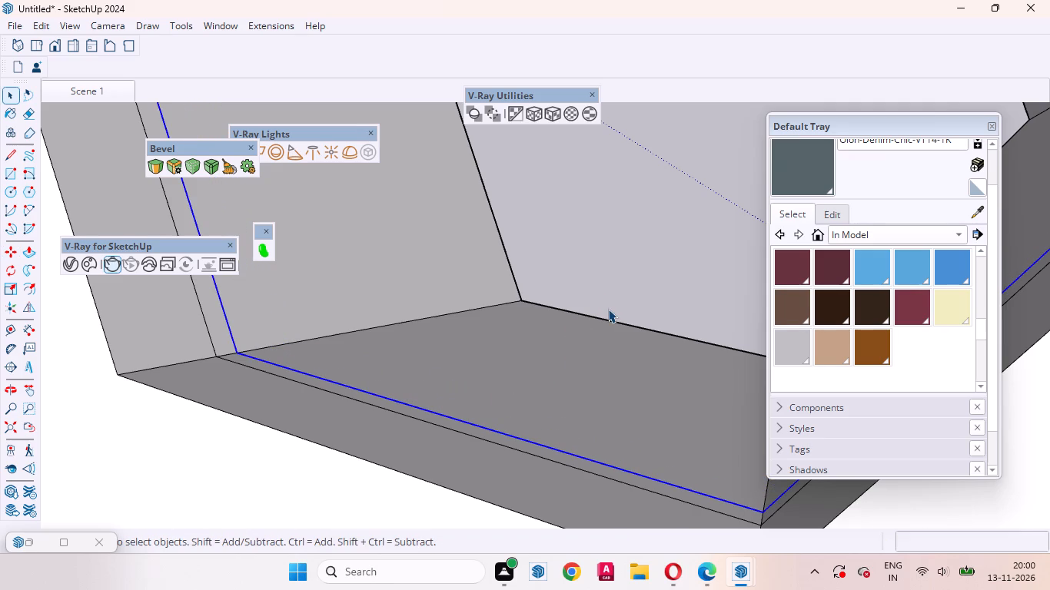
Copy the new lower loop another 12 mm down the hole and array it as 35 copies at that spacing.
key(shift+asterisk)
key(shift+asterisk)
key(m)
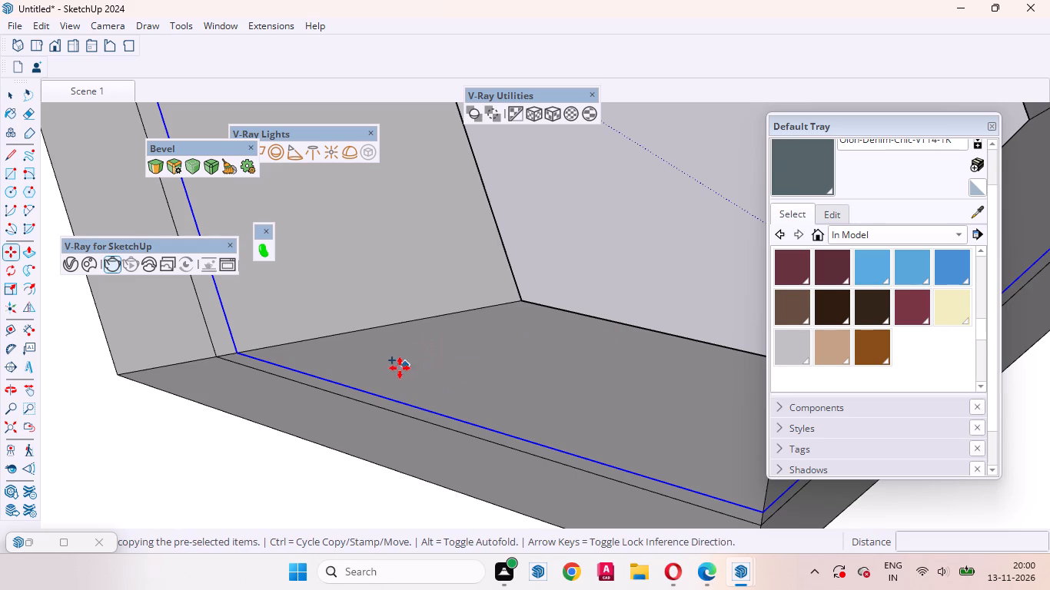
click(399, 368)
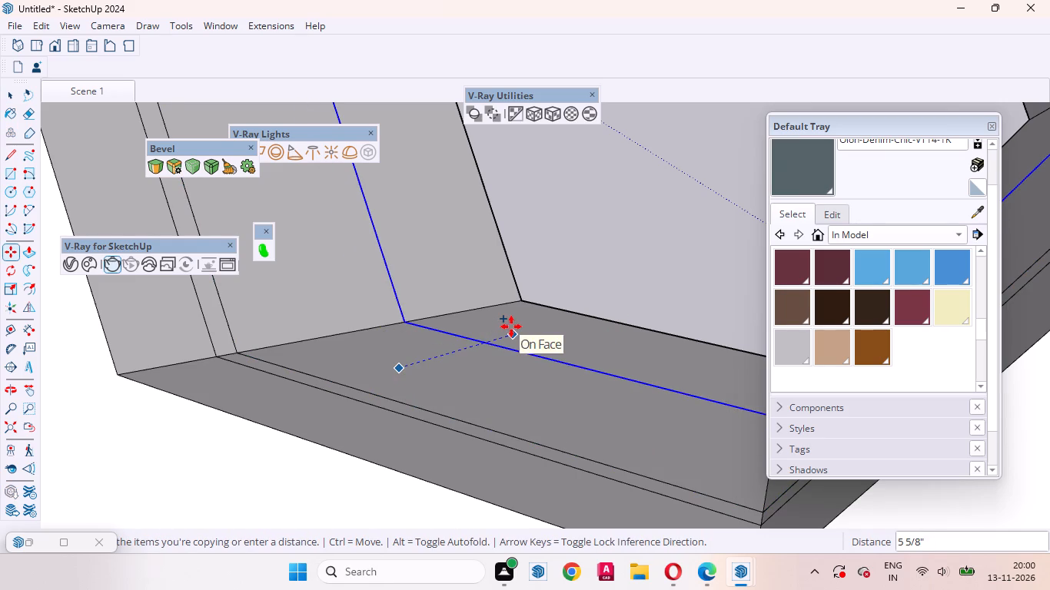
text(12mm)
key(Return)
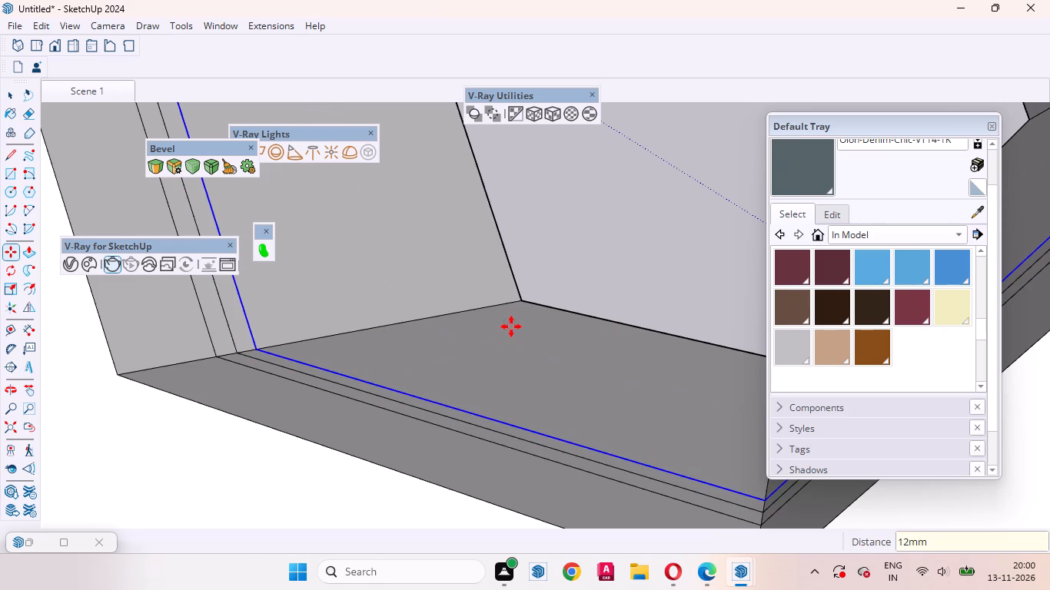
key(shift+asterisk)
key(5)
key(Return)
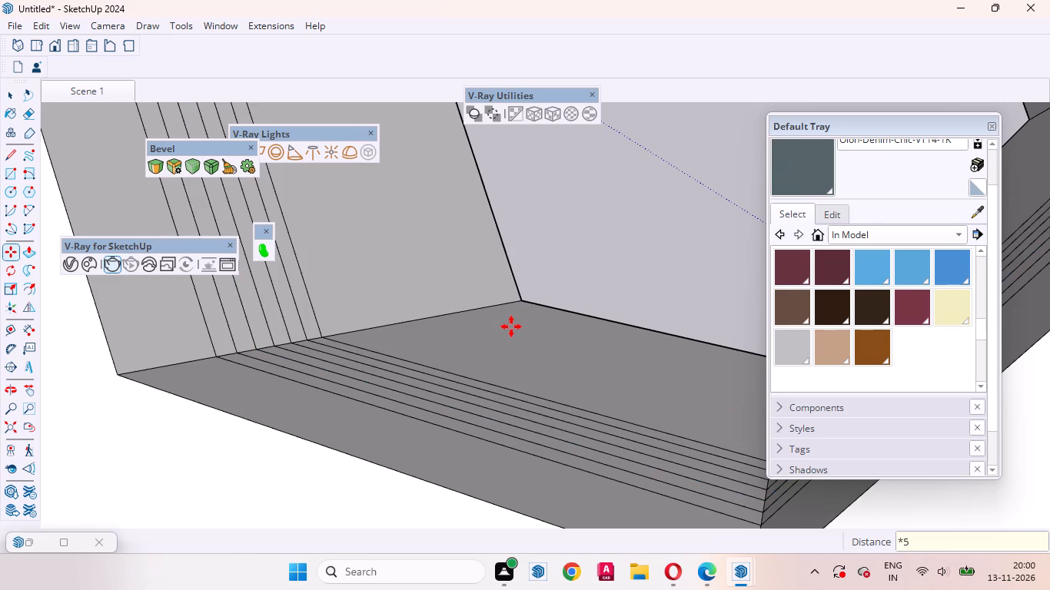
key(shift+asterisk)
text(35)
key(Return)
key(space)
Examine the arrayed loops inside the hole and at the prism's underside, from above, the side and below.
scroll(537, 262, down, 4)
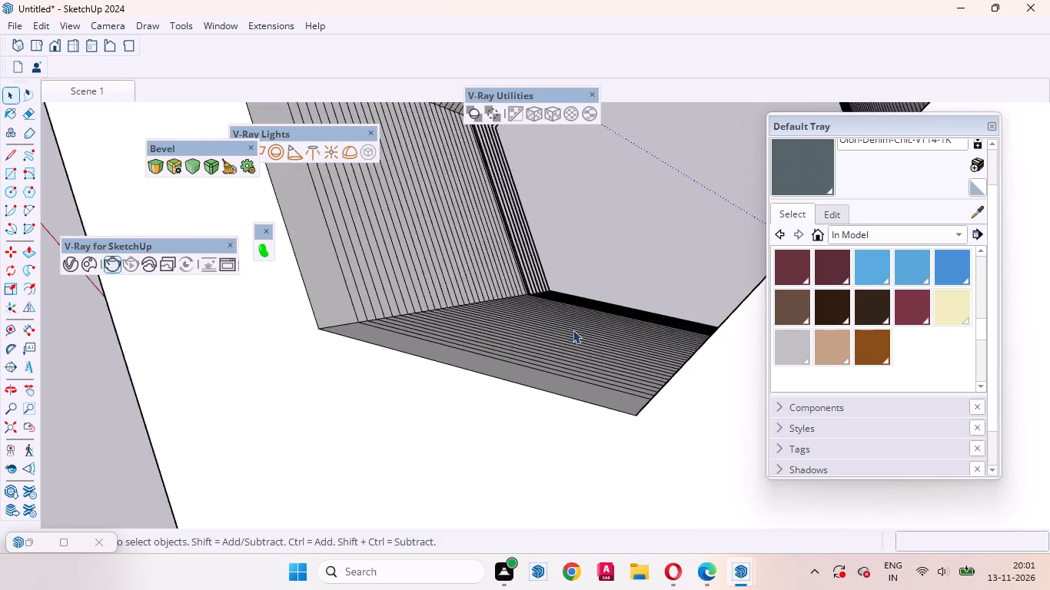
scroll(573, 330, down, 6)
scroll(567, 348, up, 1)
scroll(567, 348, down, 3)
middle_drag(543, 353, 588, 65)
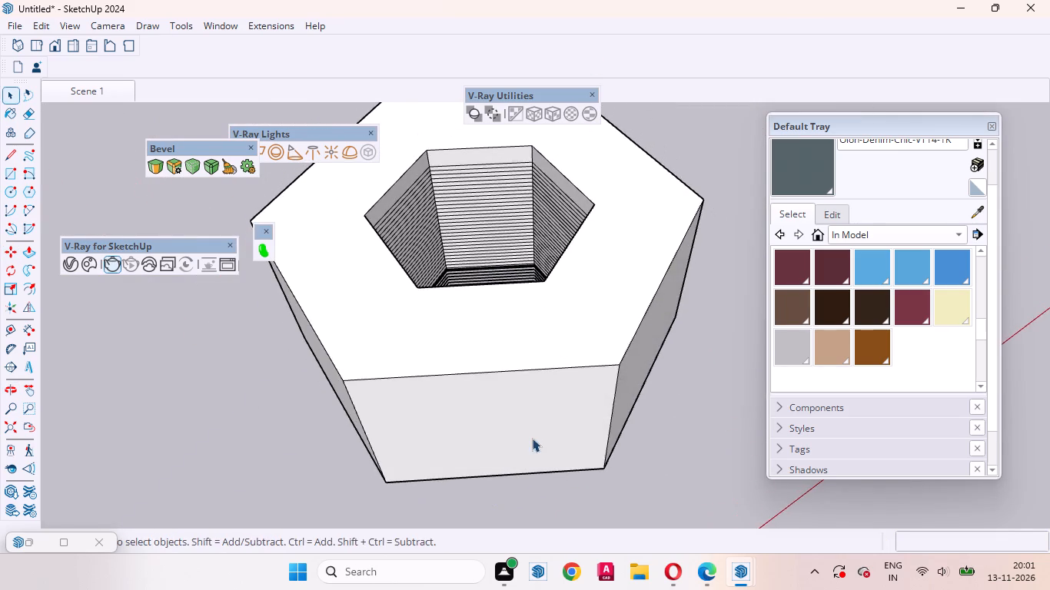
scroll(532, 440, down, 4)
middle_drag(525, 440, 482, 164)
scroll(520, 339, up, 6)
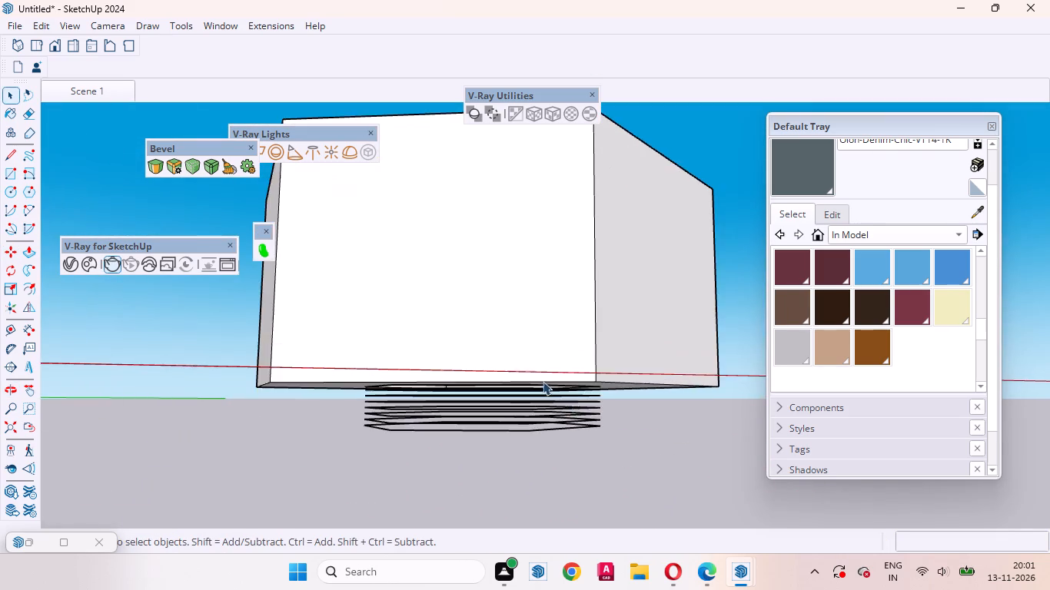
middle_drag(585, 406, 379, 282)
scroll(458, 369, up, 5)
middle_drag(459, 371, 563, 342)
scroll(467, 371, up, 1)
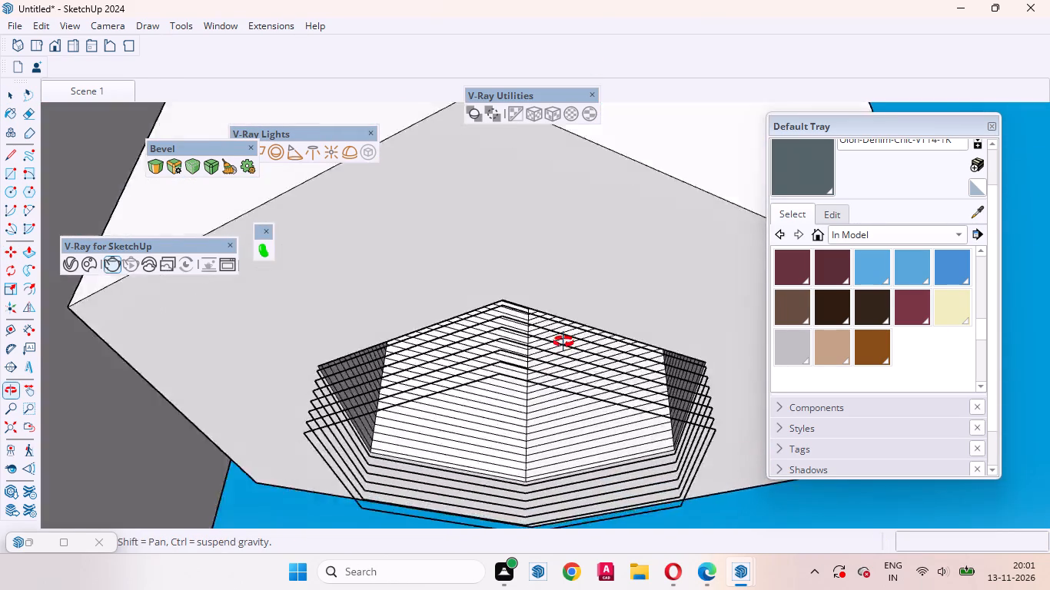
middle_drag(563, 342, 537, 410)
scroll(537, 412, down, 5)
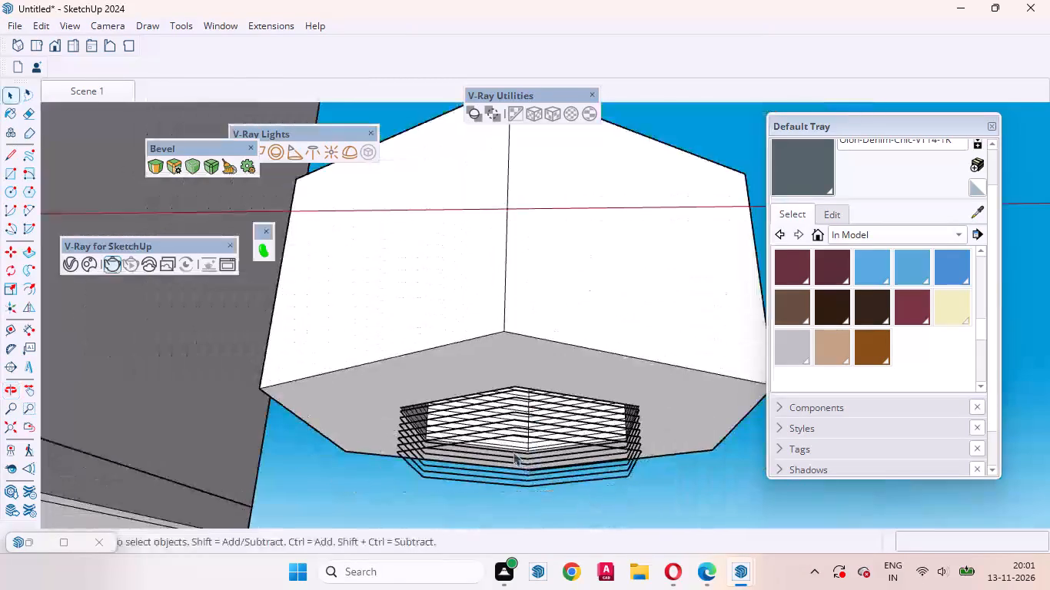
scroll(513, 452, down, 10)
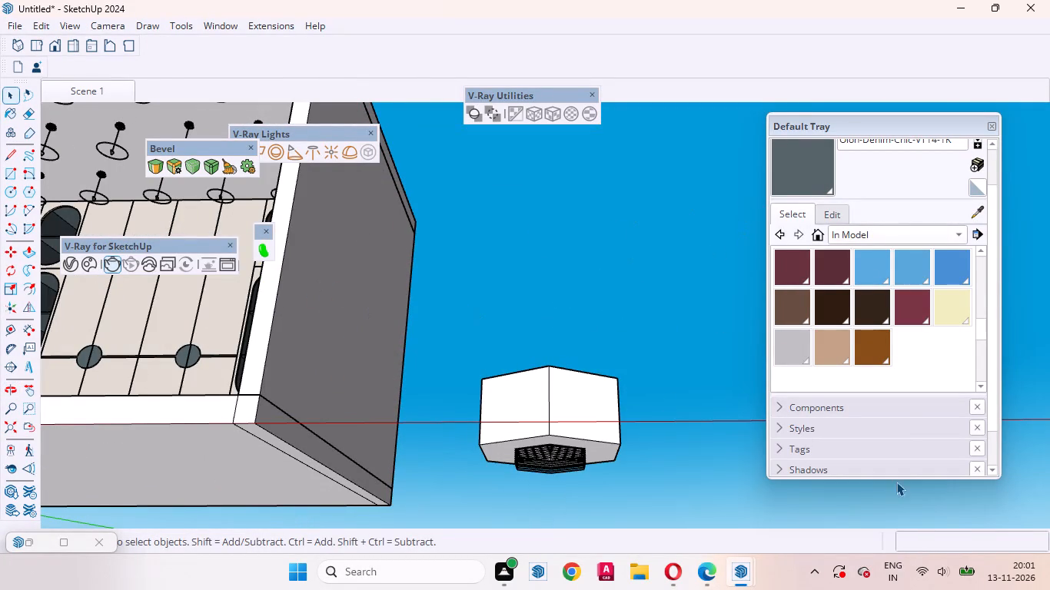
Switch to the V-Ray Frame Buffer and view the whole wardrobe render.
click(876, 499)
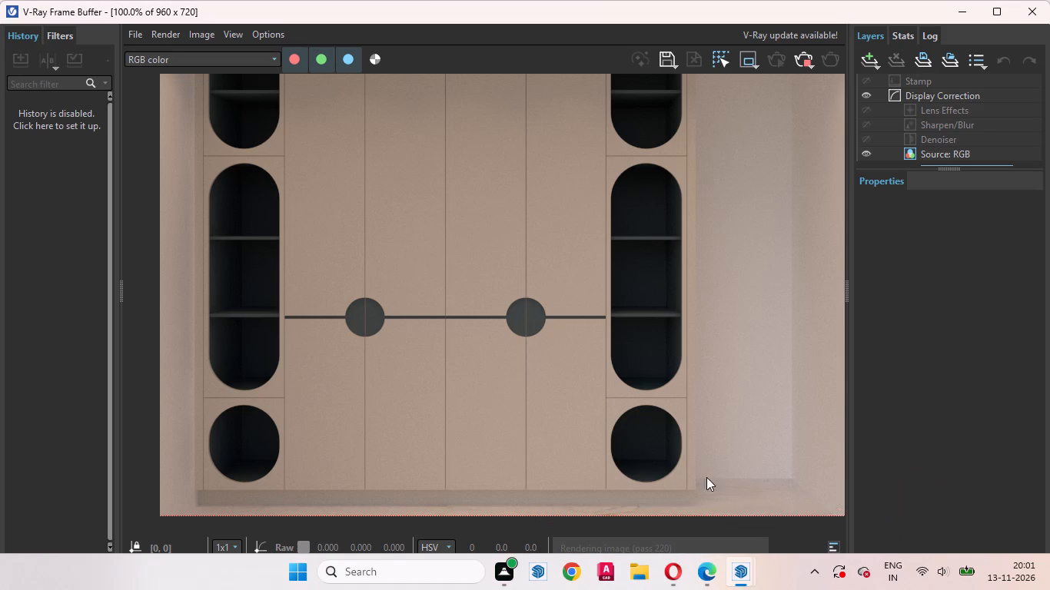
scroll(730, 372, down, 1)
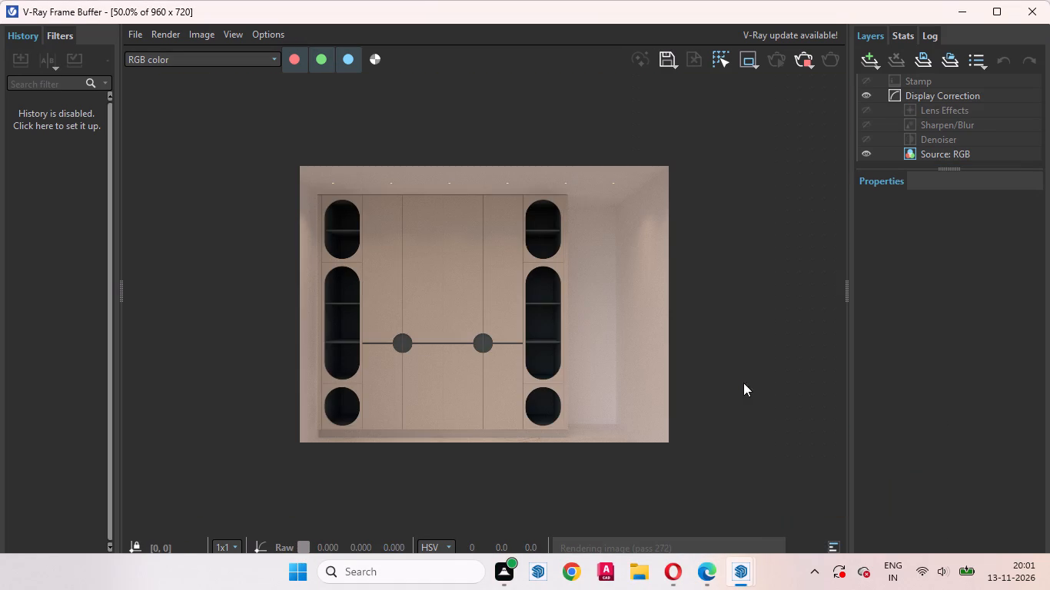
Examine the wardrobe render in the V-Ray Frame Buffer and minimize its window to return to the SketchUp model.
scroll(202, 224, up, 1)
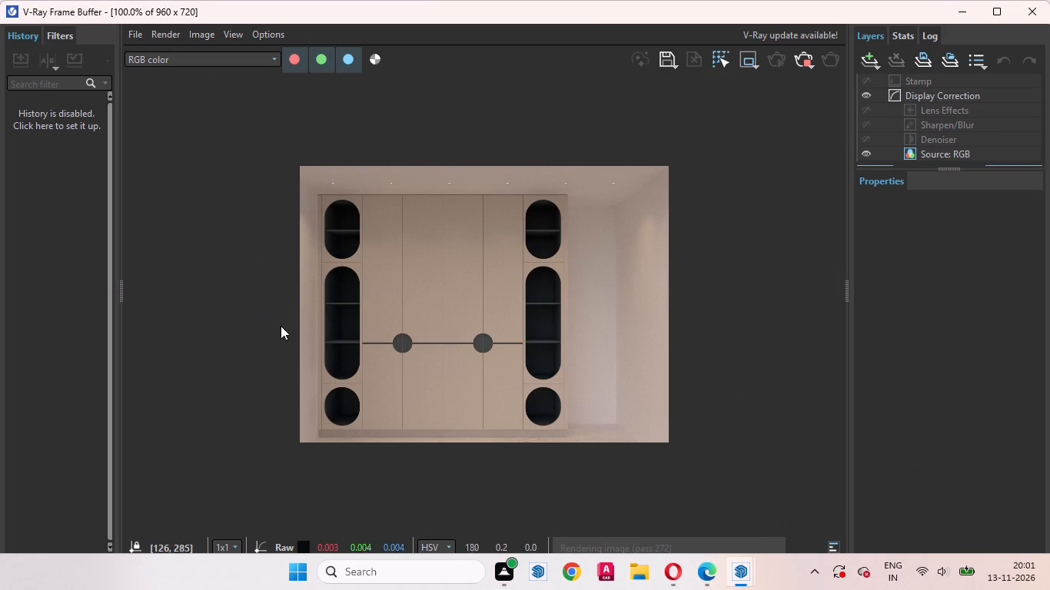
scroll(710, 274, down, 1)
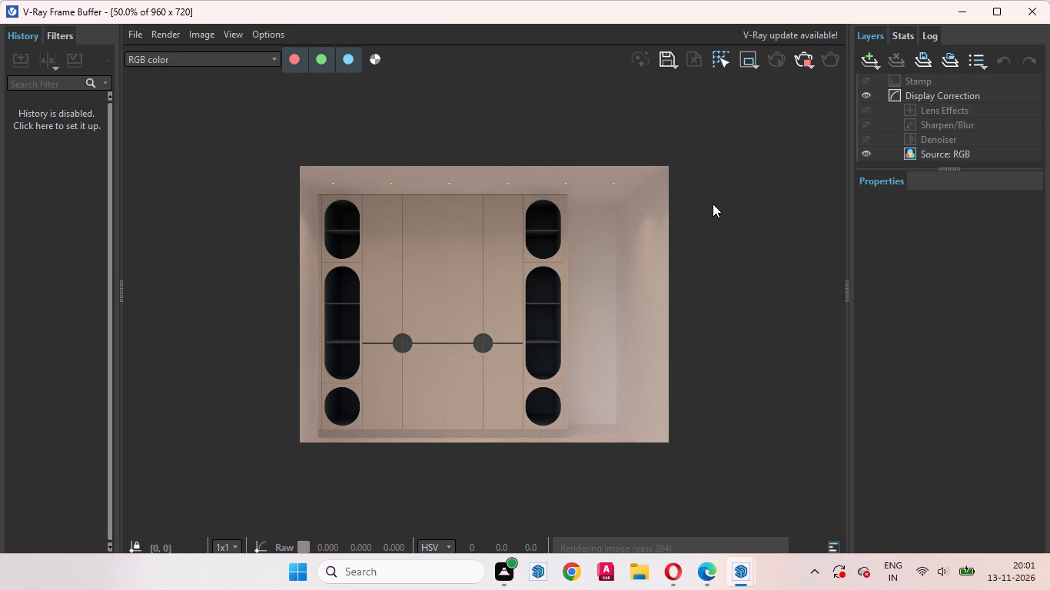
click(957, 7)
Restore the saved Scene 1 camera view of the wardrobe room.
scroll(675, 387, down, 13)
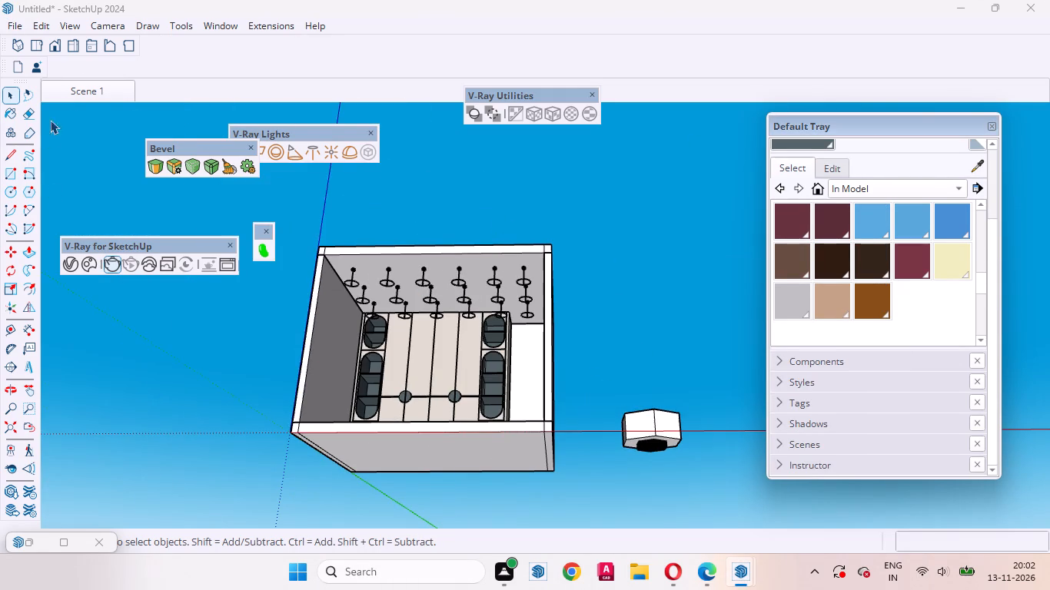
click(86, 91)
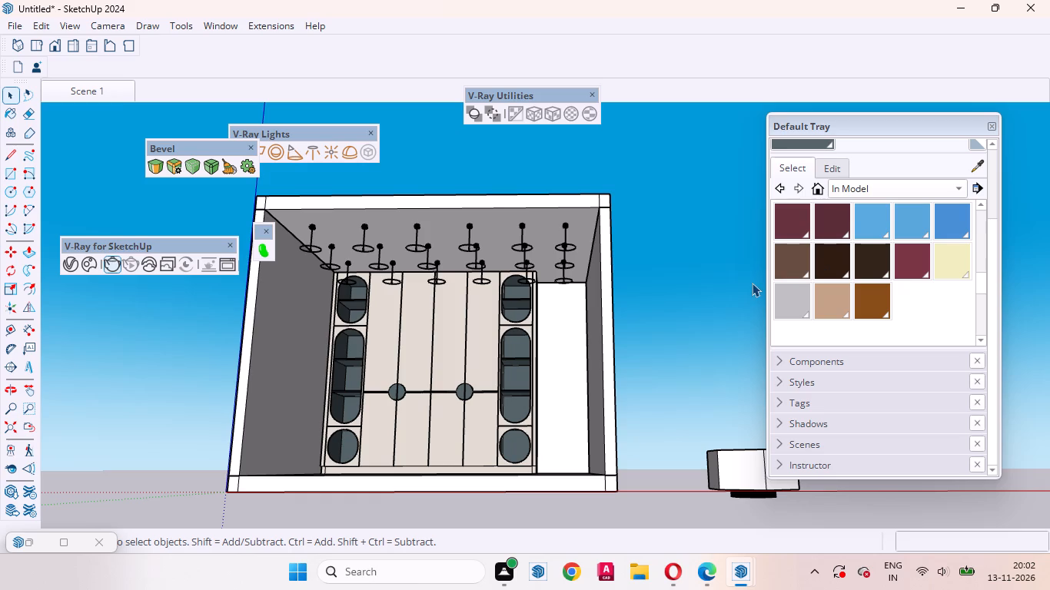
click(101, 90)
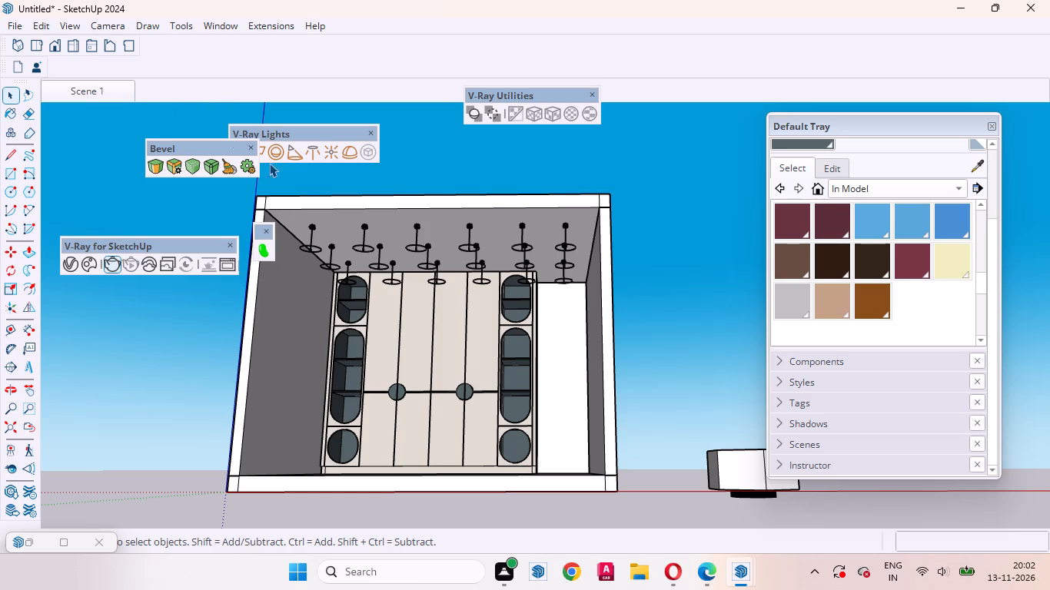
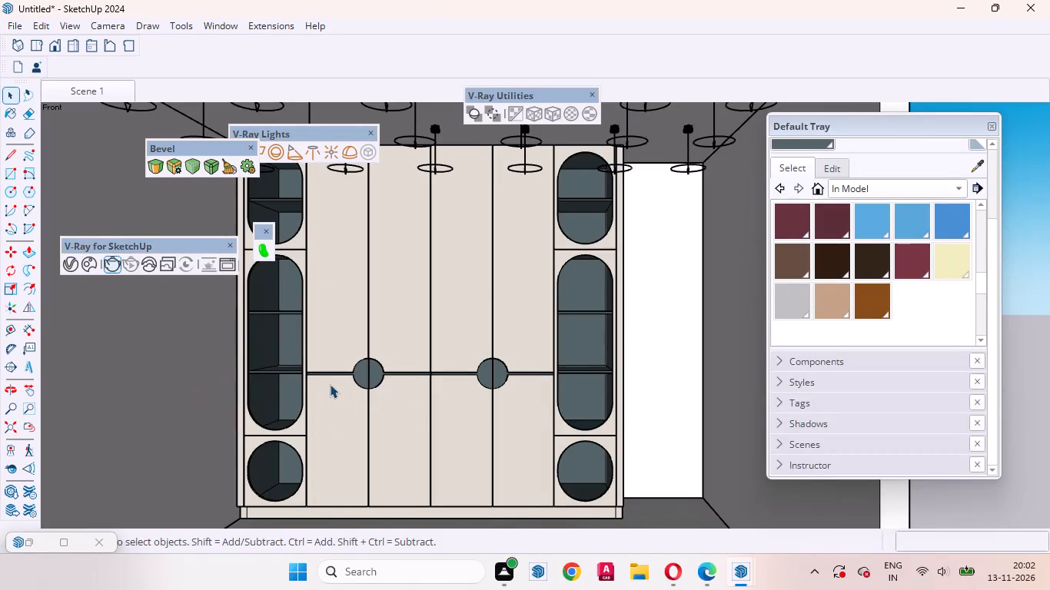
Inspect the circular handle recess and horizontal groove on the wardrobe doors up close, and check the wardrobe front from an angle.
scroll(336, 376, up, 16)
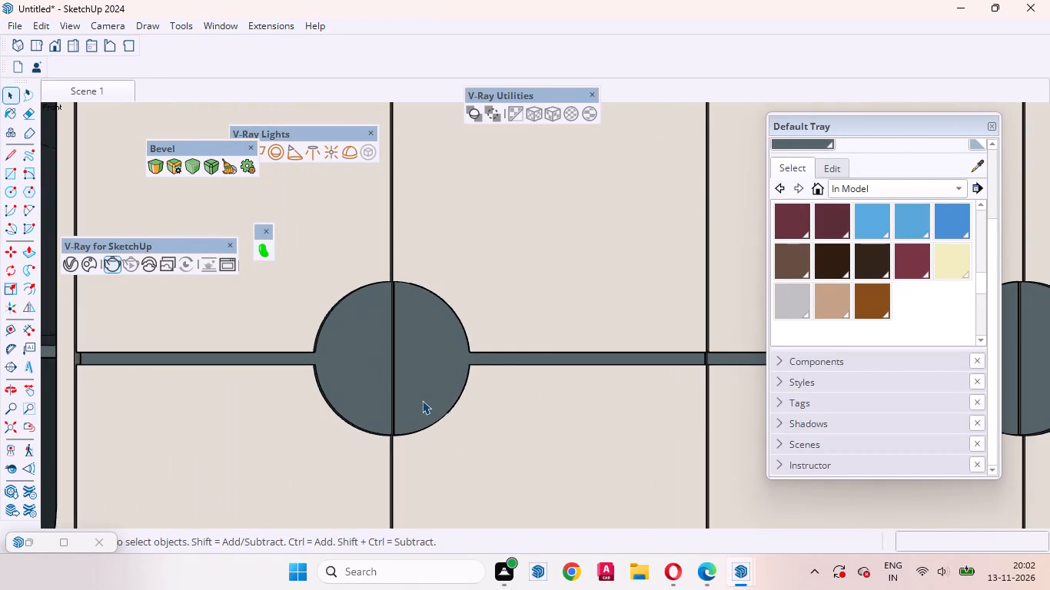
middle_drag(422, 400, 316, 333)
scroll(362, 279, up, 6)
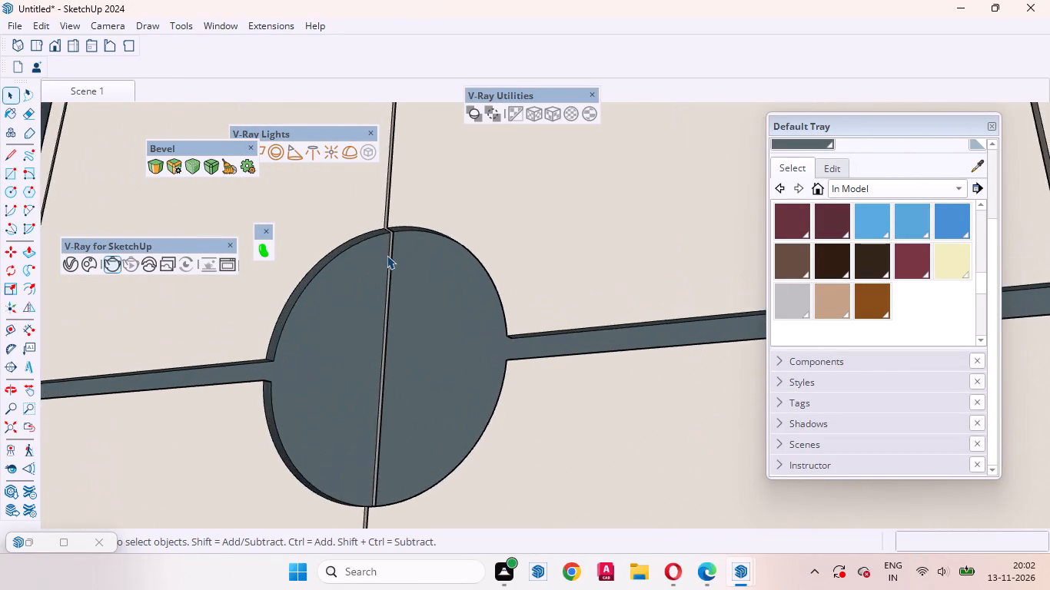
scroll(387, 255, up, 3)
middle_drag(375, 277, 480, 306)
scroll(470, 315, down, 14)
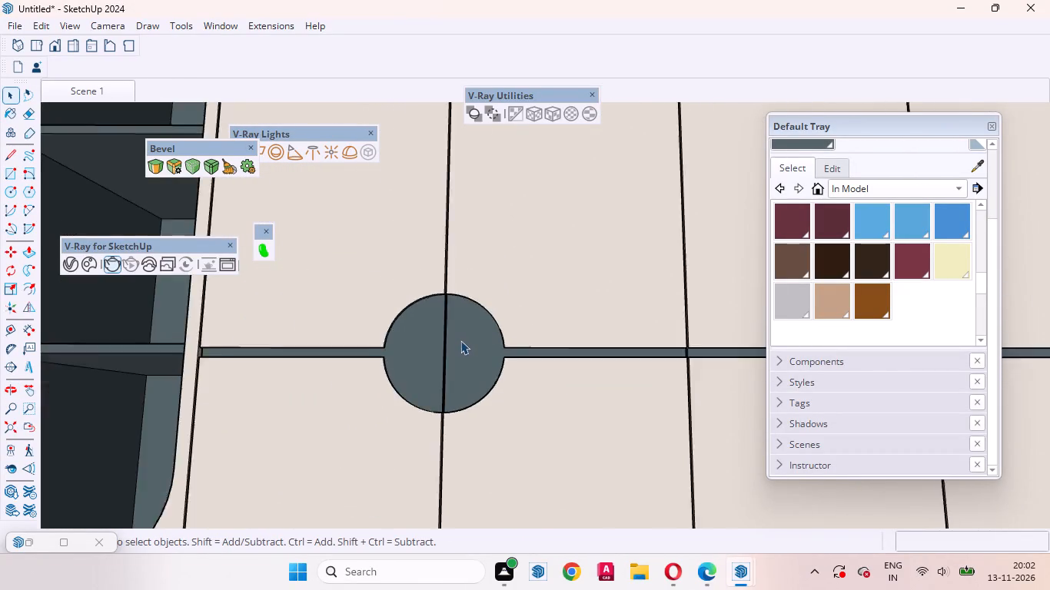
scroll(460, 340, down, 2)
middle_drag(558, 397, 467, 452)
scroll(344, 377, up, 3)
scroll(582, 373, down, 8)
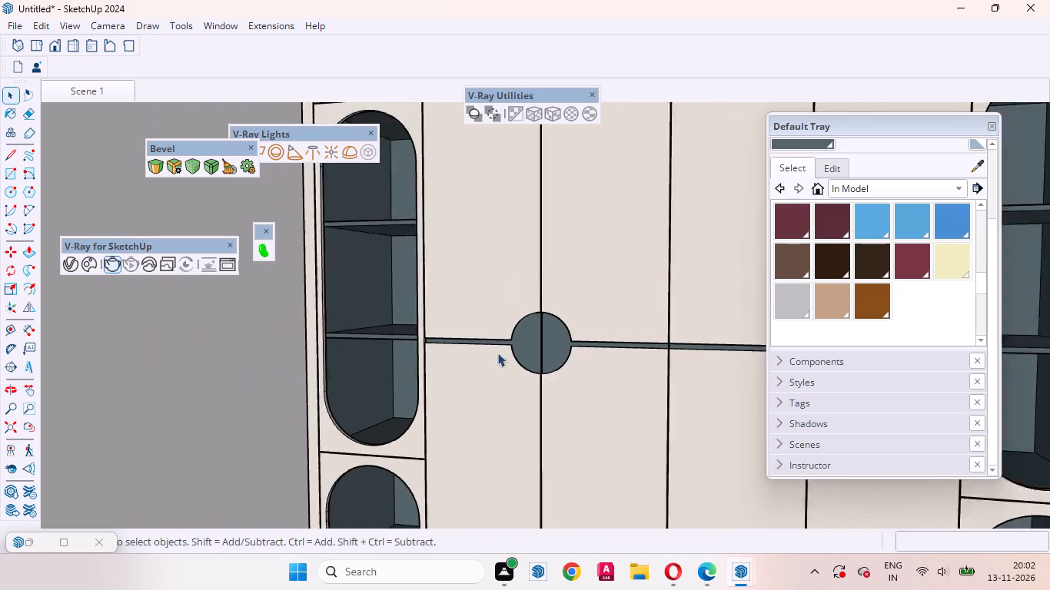
scroll(497, 353, down, 1)
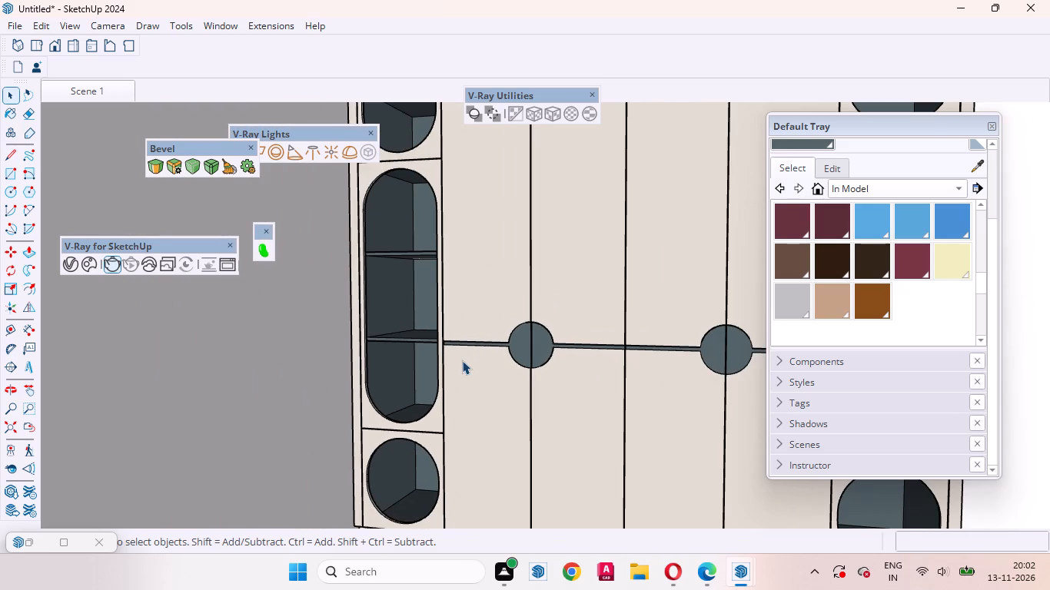
scroll(493, 383, down, 3)
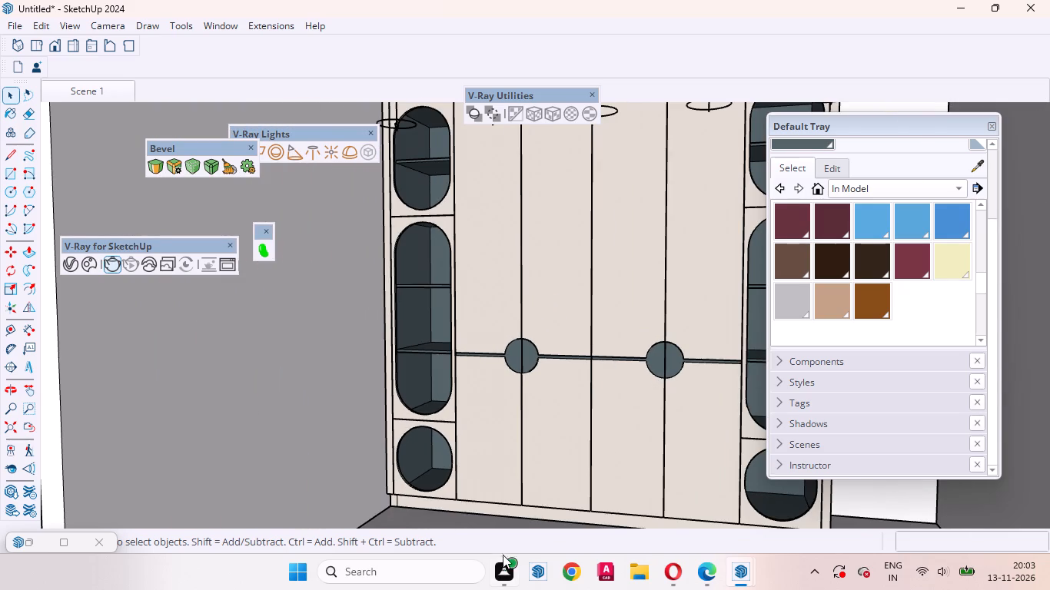
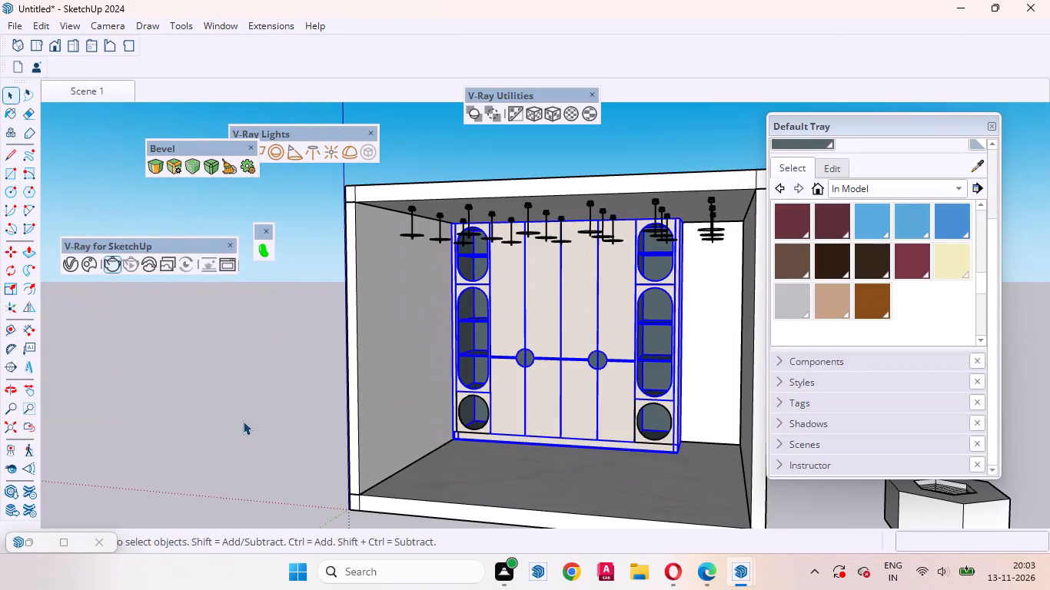
Clear the selection, inspect the wardrobe's handle recesses and rounded side shelves from the Scene 1 view, and return to Scene 1.
click(241, 413)
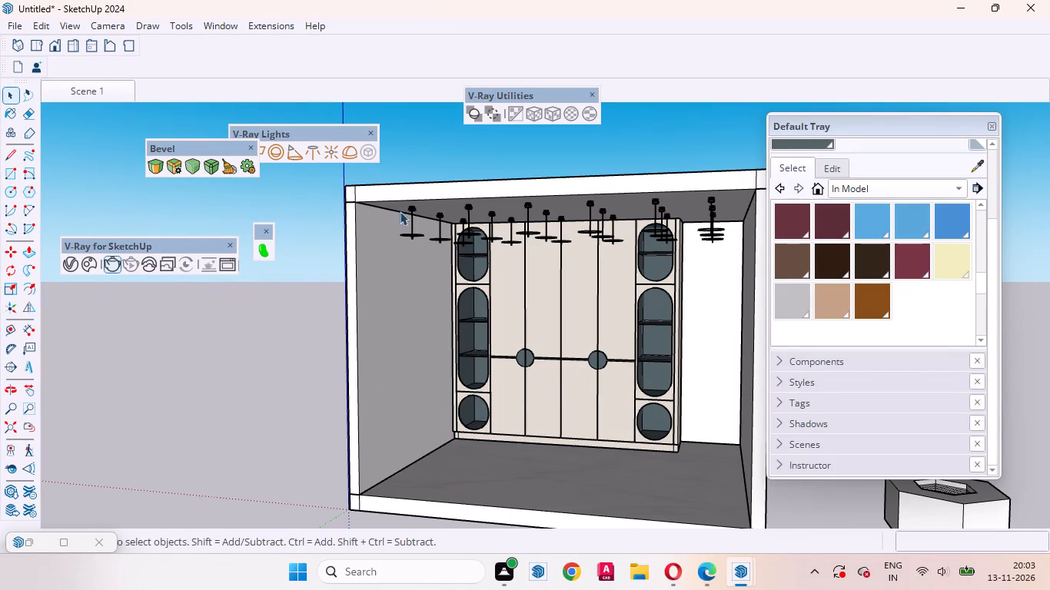
click(119, 97)
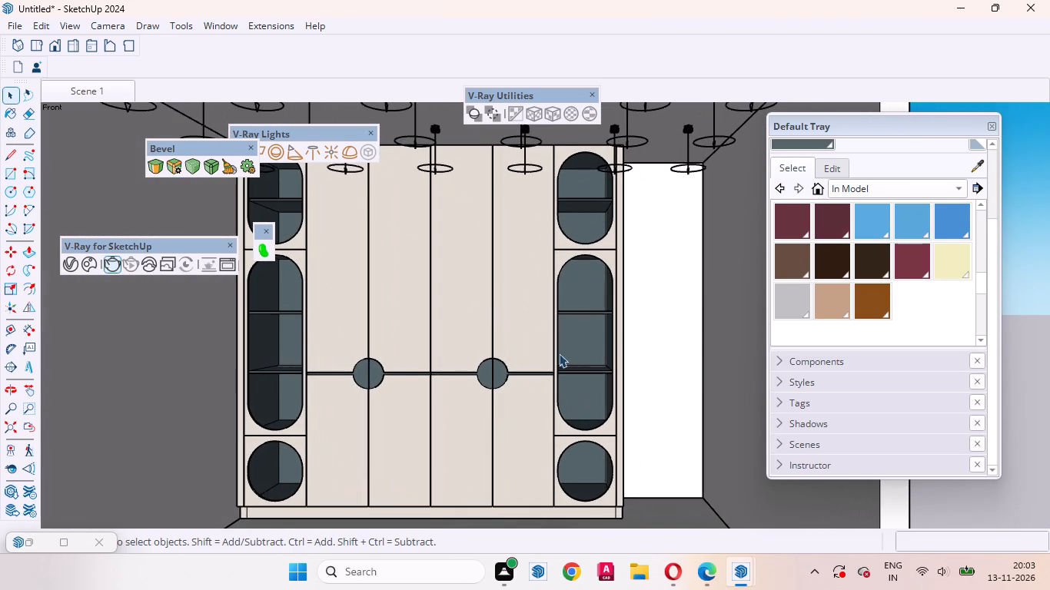
scroll(566, 356, up, 7)
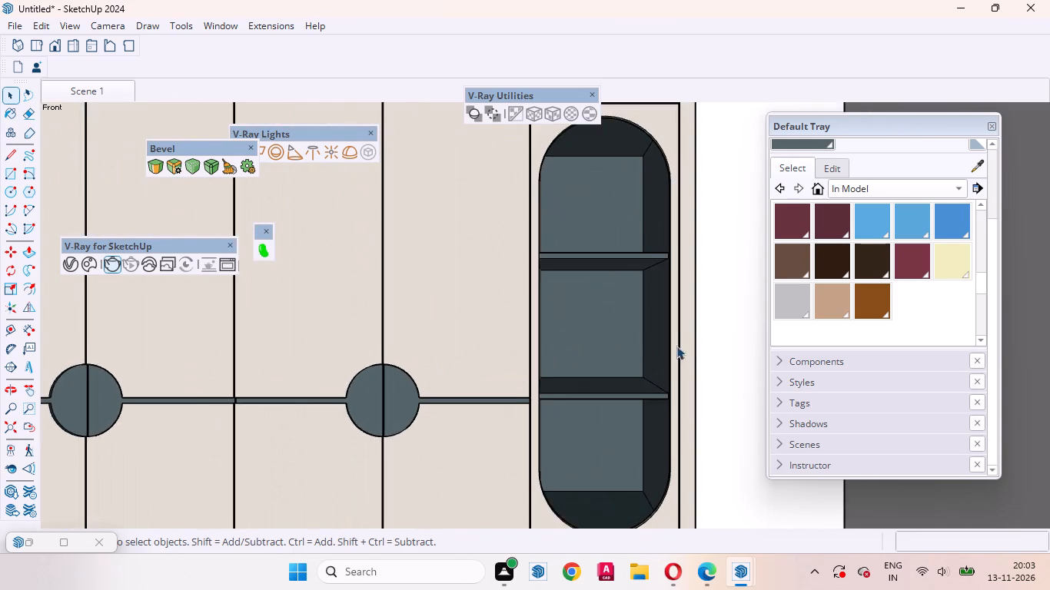
scroll(679, 346, up, 1)
middle_drag(652, 373, 653, 436)
scroll(663, 309, down, 6)
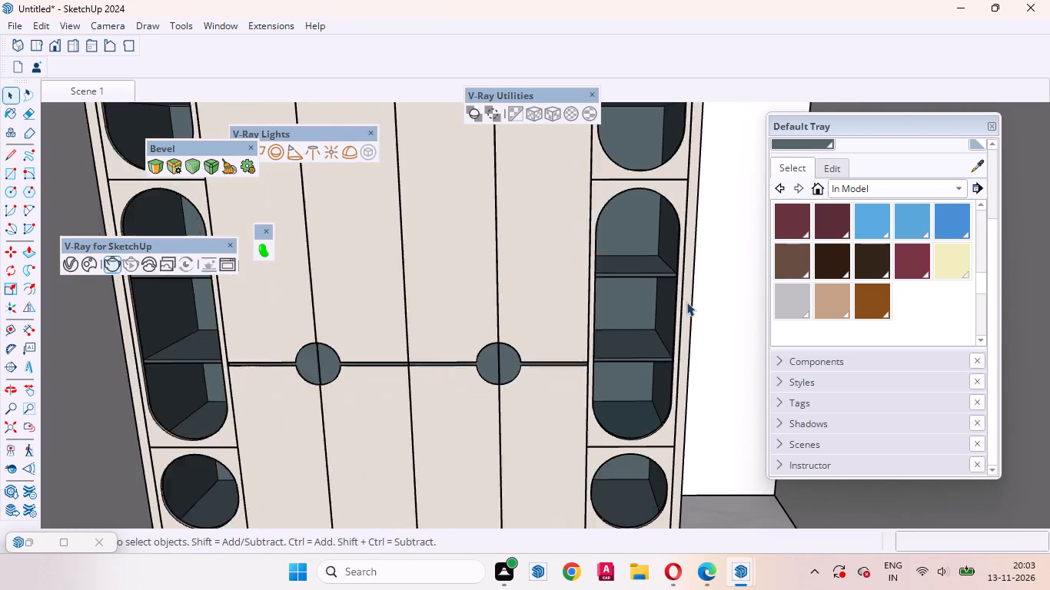
scroll(686, 302, down, 5)
click(3, 92)
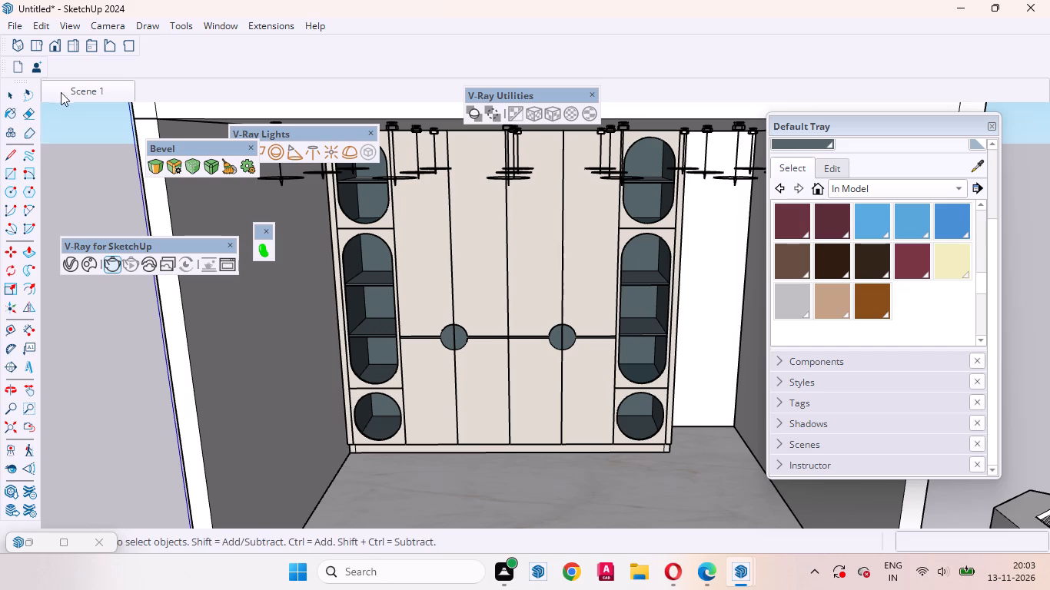
click(74, 89)
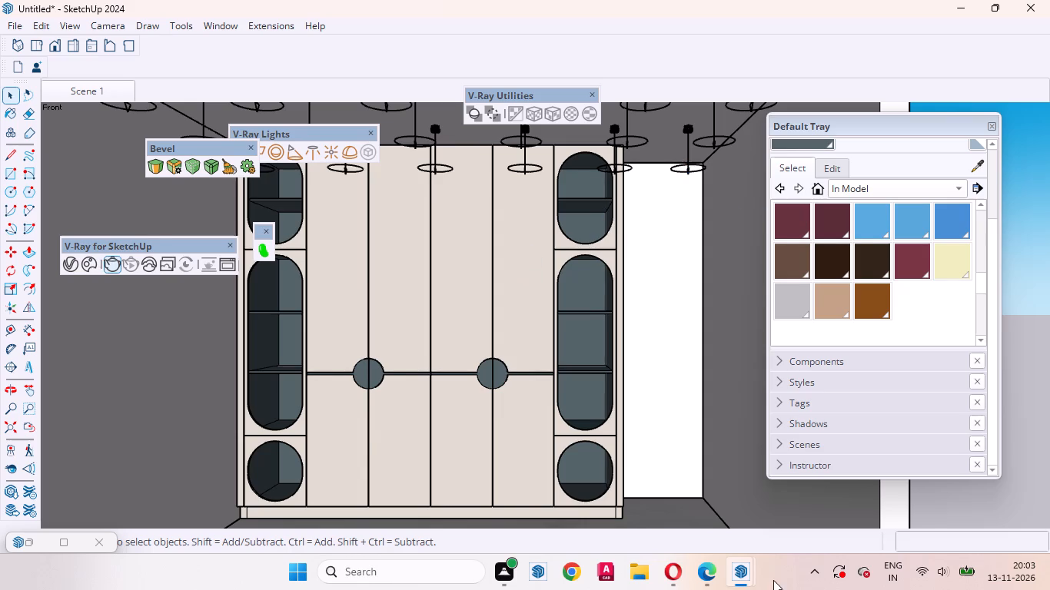
Switch to the V-Ray Frame Buffer and examine the circular handle recesses and horizontal groove in the rendered wardrobe.
click(746, 577)
click(846, 496)
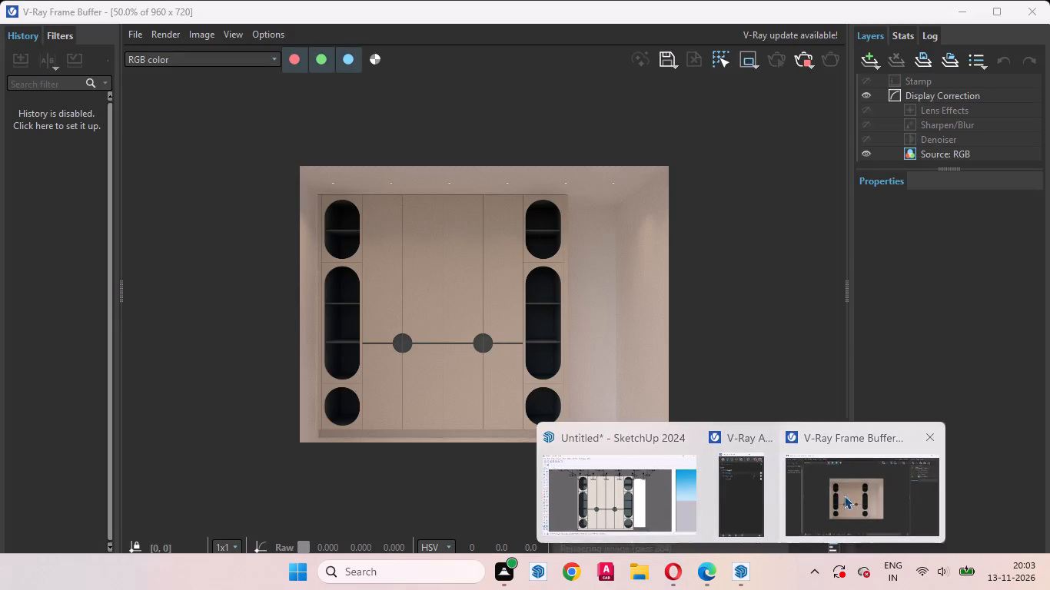
scroll(352, 420, up, 1)
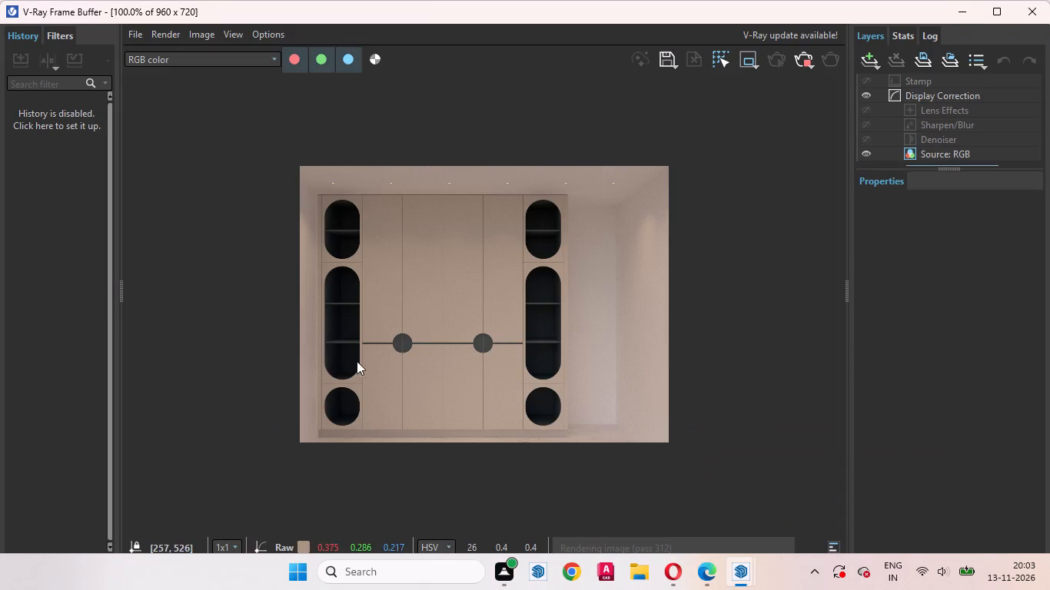
scroll(351, 310, up, 1)
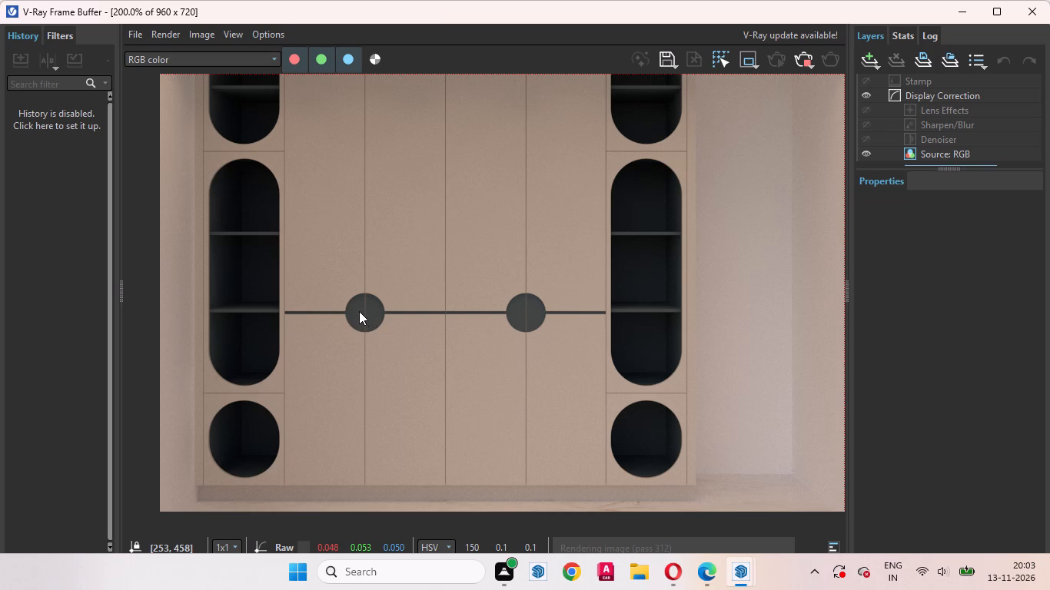
scroll(580, 366, down, 1)
scroll(479, 376, down, 1)
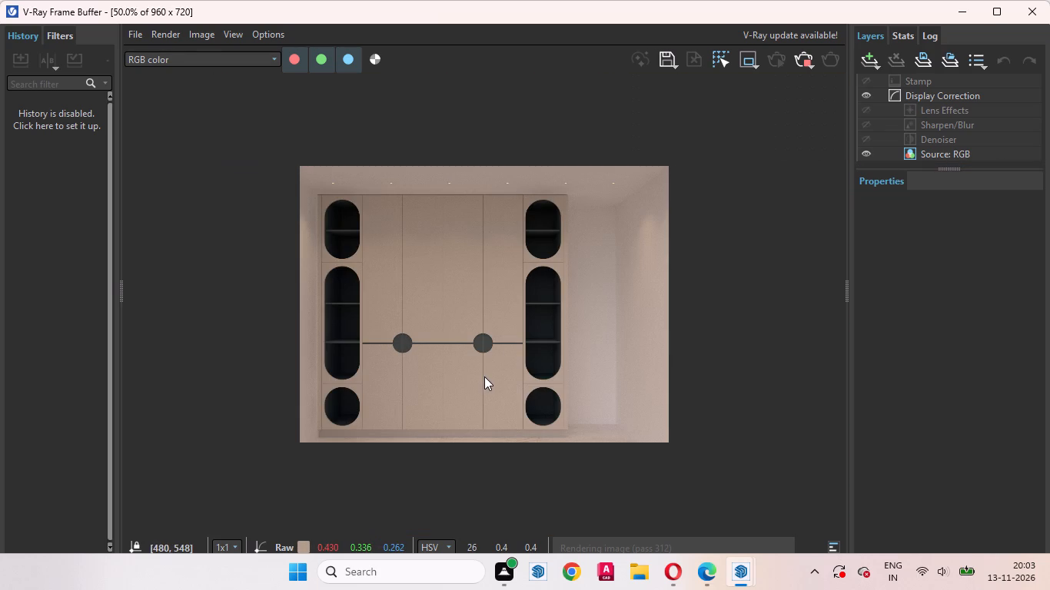
scroll(355, 343, up, 1)
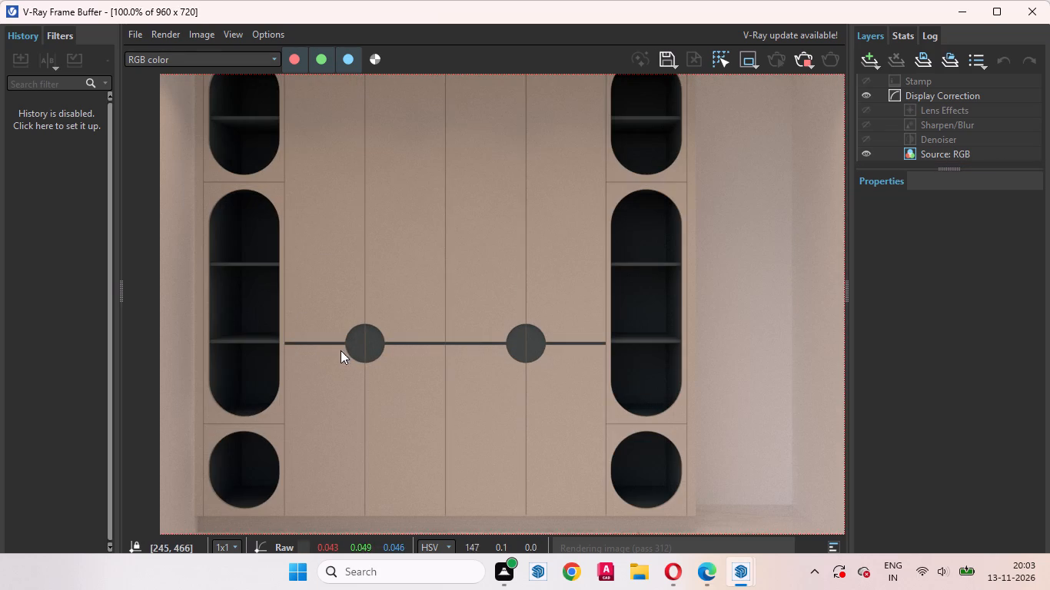
scroll(315, 362, down, 1)
scroll(362, 340, up, 1)
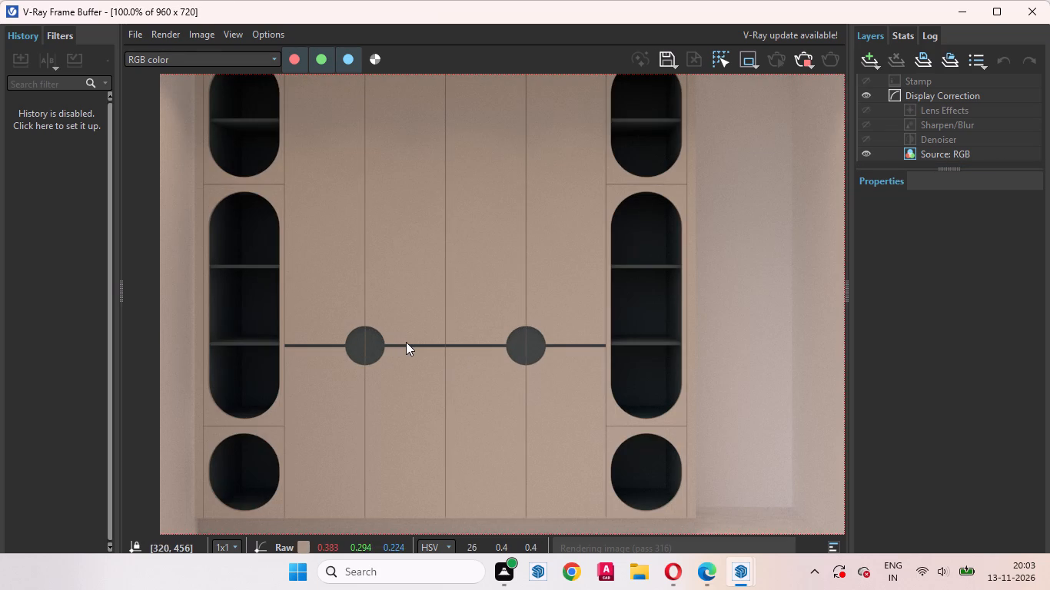
Examine the render's ceiling lights, upper door panels and rounded side shelves up close, and compare them with the whole room view.
middle_drag(406, 342, 534, 429)
middle_drag(327, 235, 327, 266)
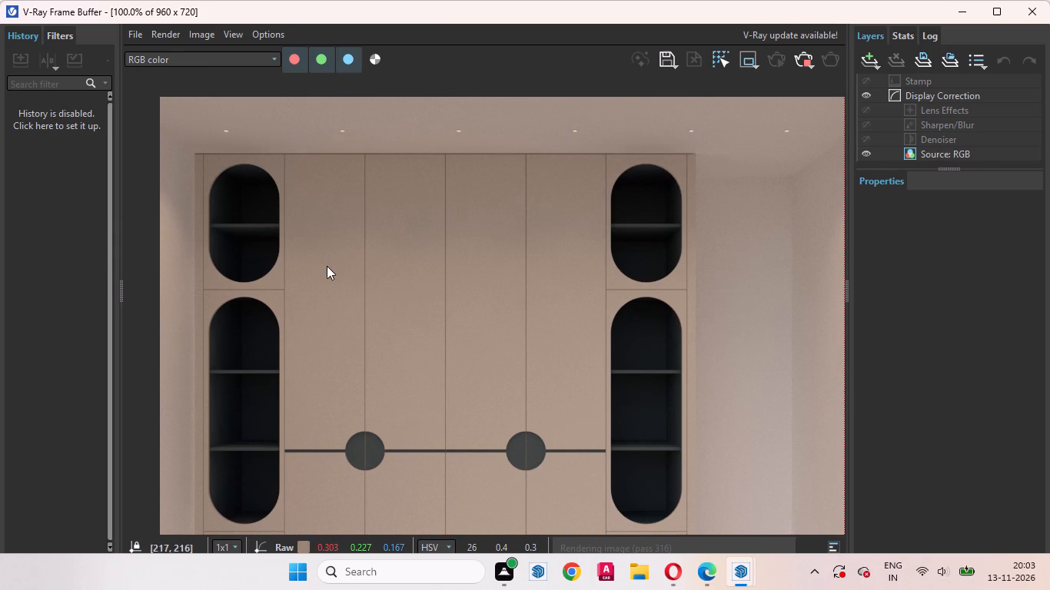
middle_drag(327, 266, 327, 267)
scroll(699, 143, up, 1)
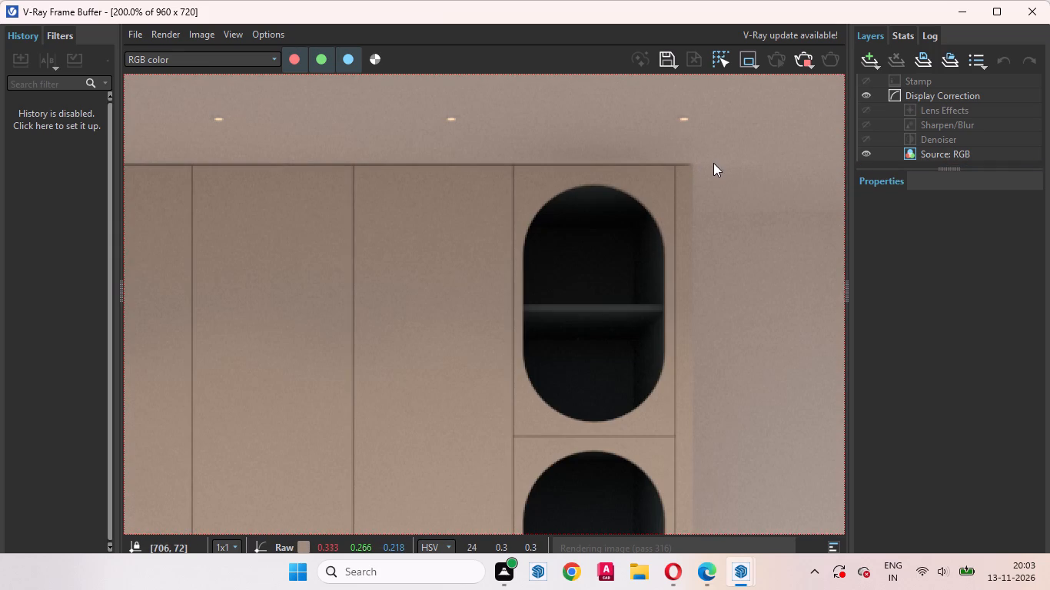
scroll(715, 166, down, 1)
middle_drag(531, 298, 613, 217)
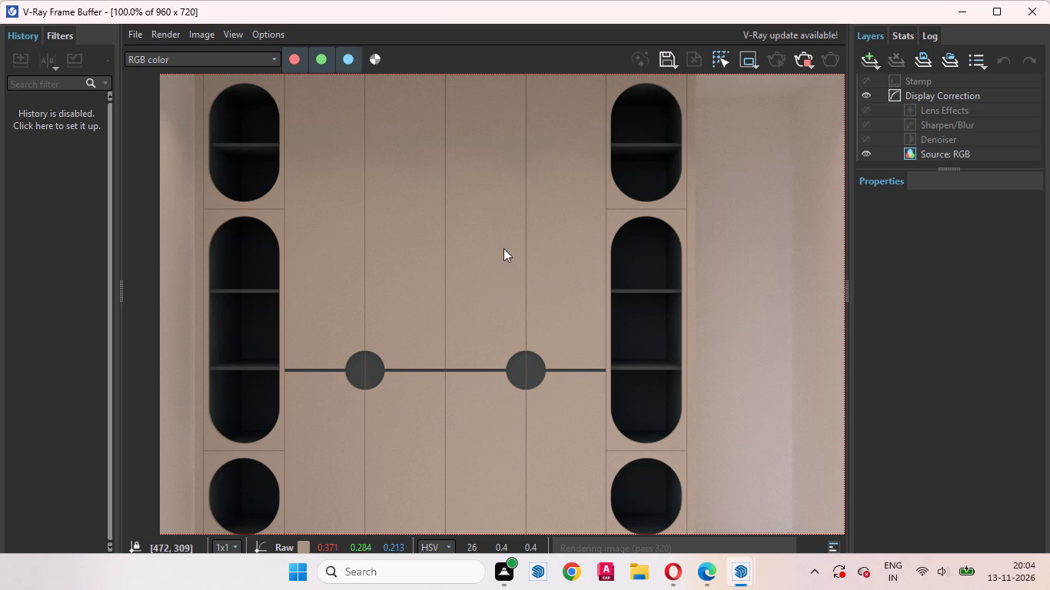
scroll(604, 244, down, 1)
scroll(516, 279, down, 1)
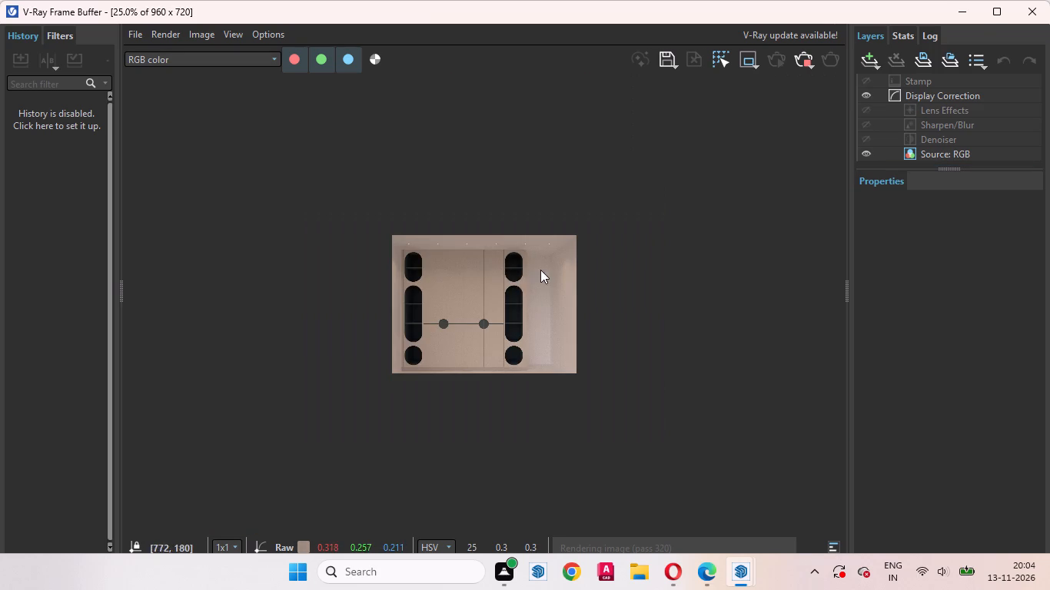
scroll(504, 307, up, 1)
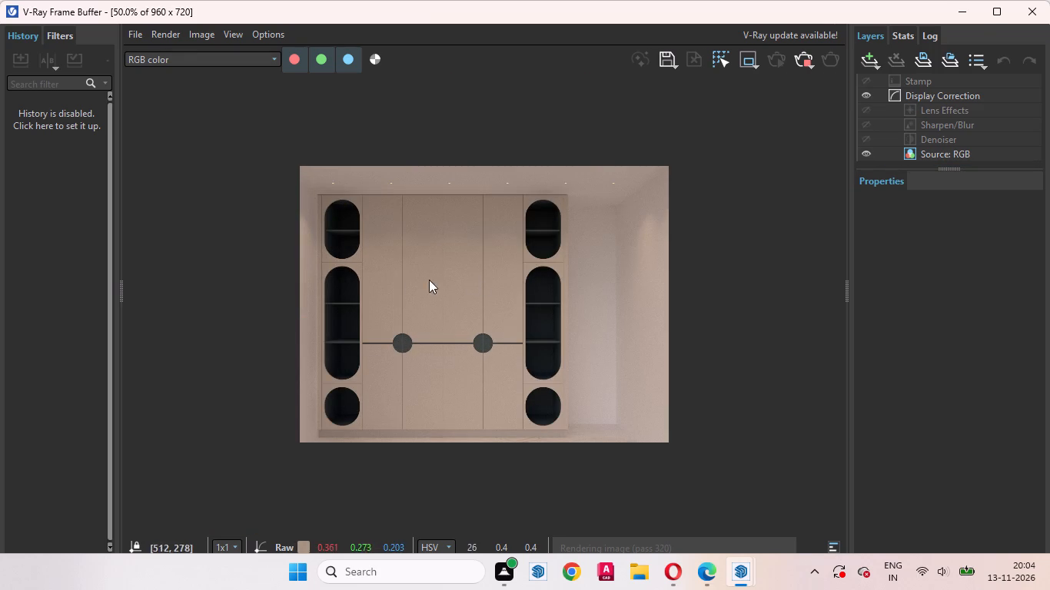
middle_drag(385, 279, 412, 181)
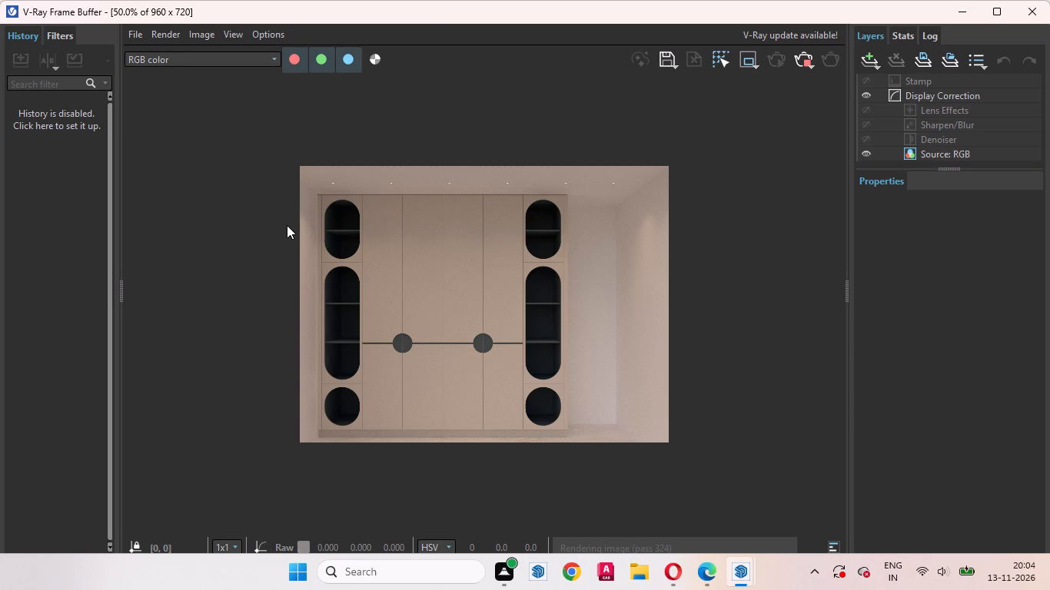
scroll(447, 251, up, 1)
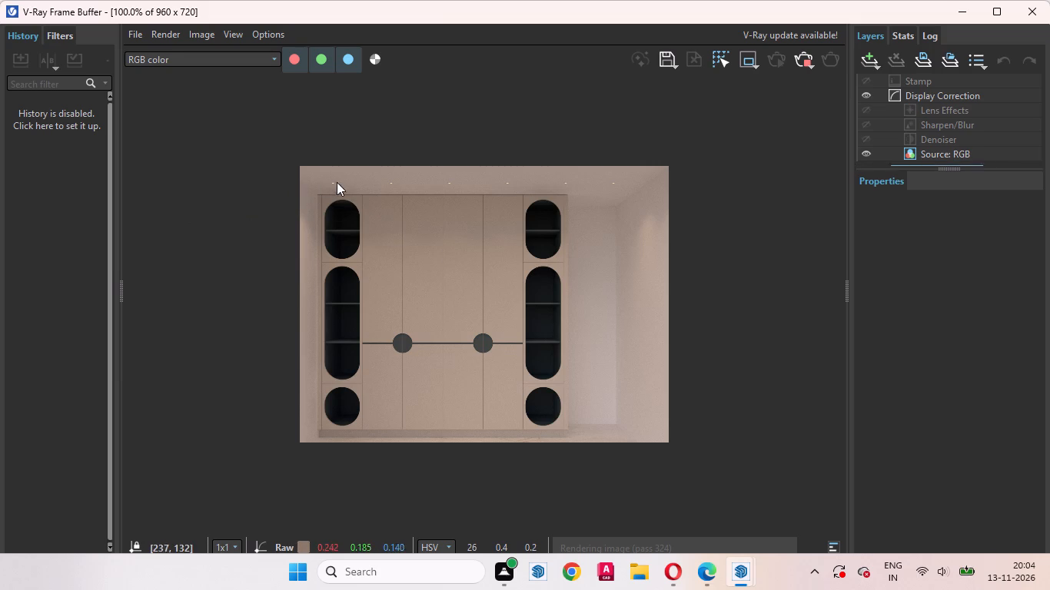
scroll(324, 197, up, 1)
scroll(409, 219, down, 2)
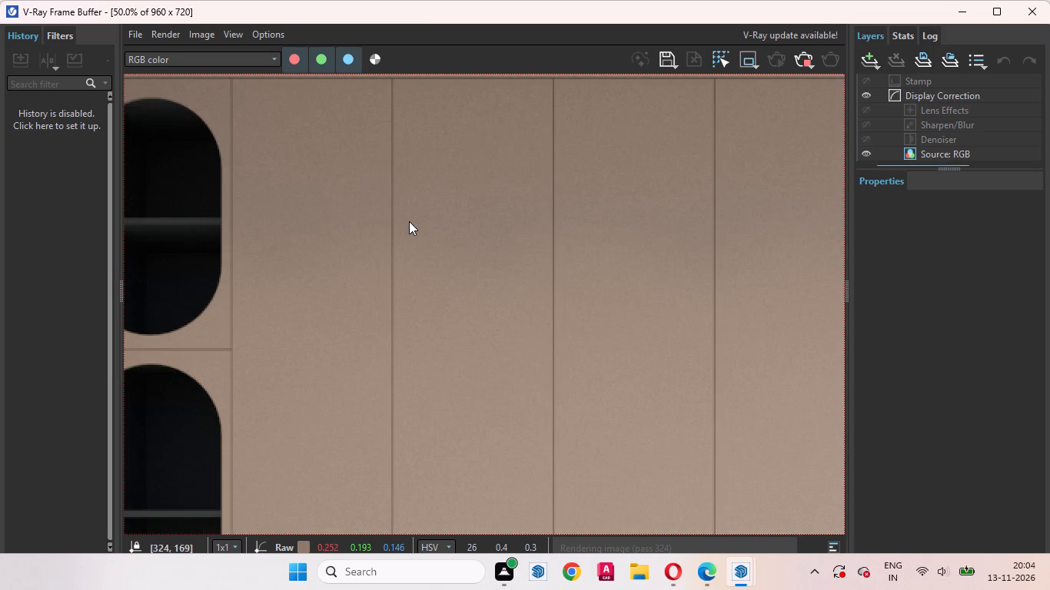
middle_drag(418, 350, 406, 265)
scroll(446, 203, up, 1)
middle_drag(409, 208, 372, 181)
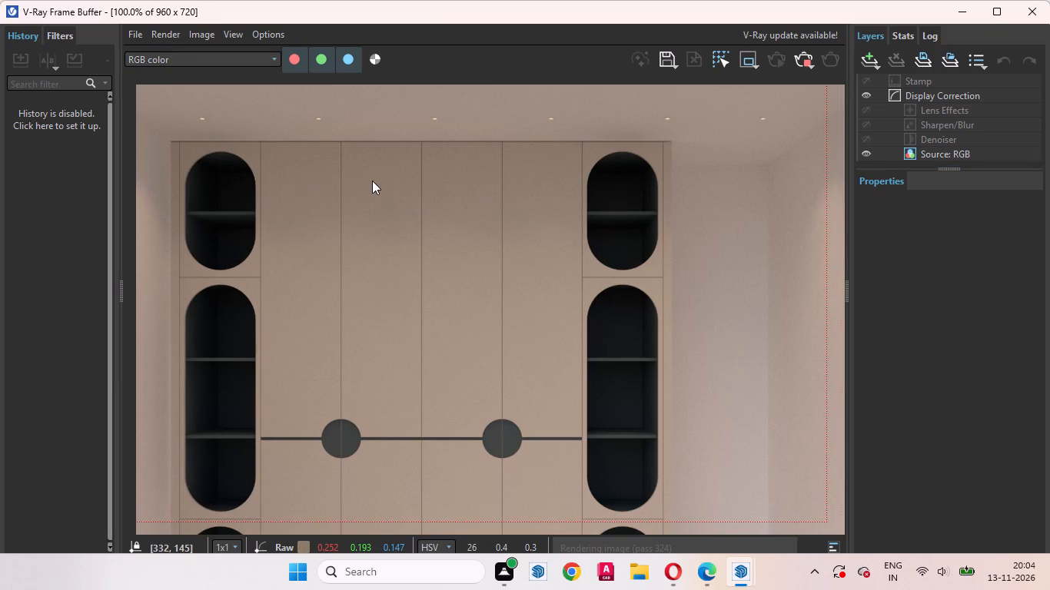
middle_drag(372, 181, 436, 104)
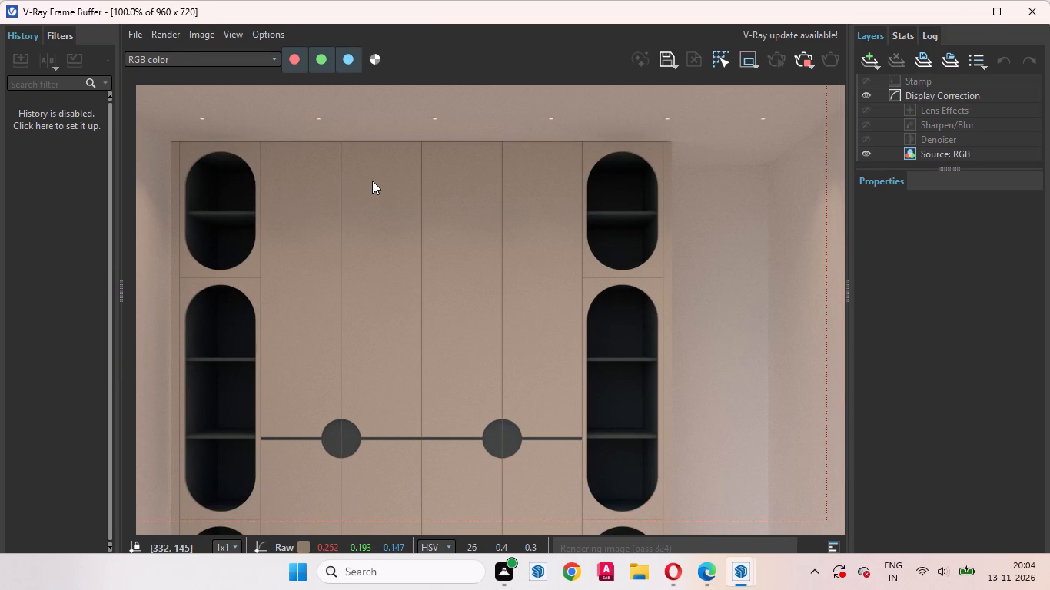
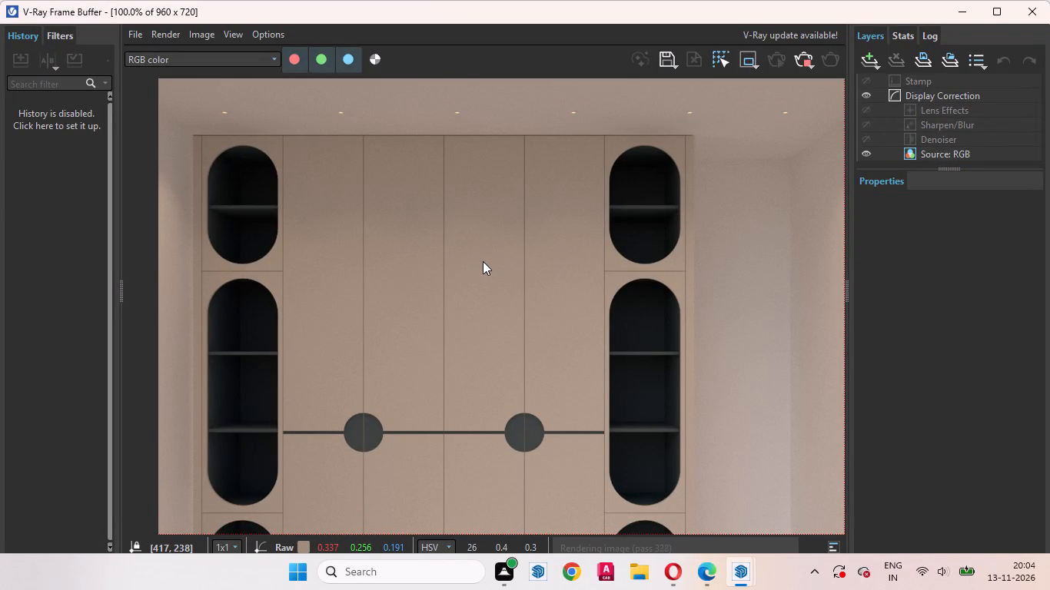
Check the whole wardrobe render once more and return to the SketchUp model.
scroll(533, 267, down, 1)
middle_drag(472, 368, 441, 317)
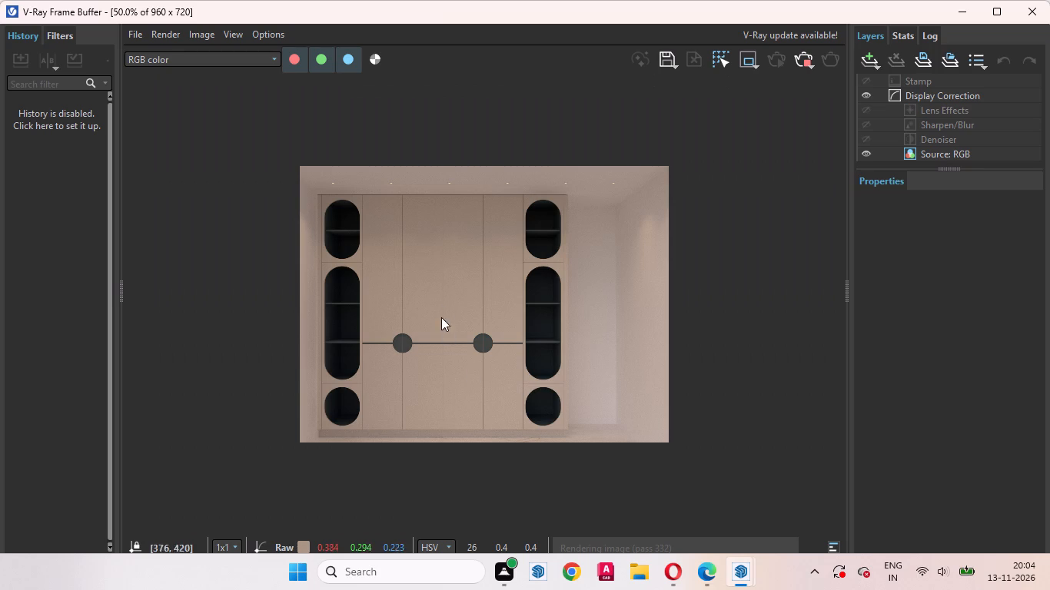
middle_drag(441, 317, 436, 289)
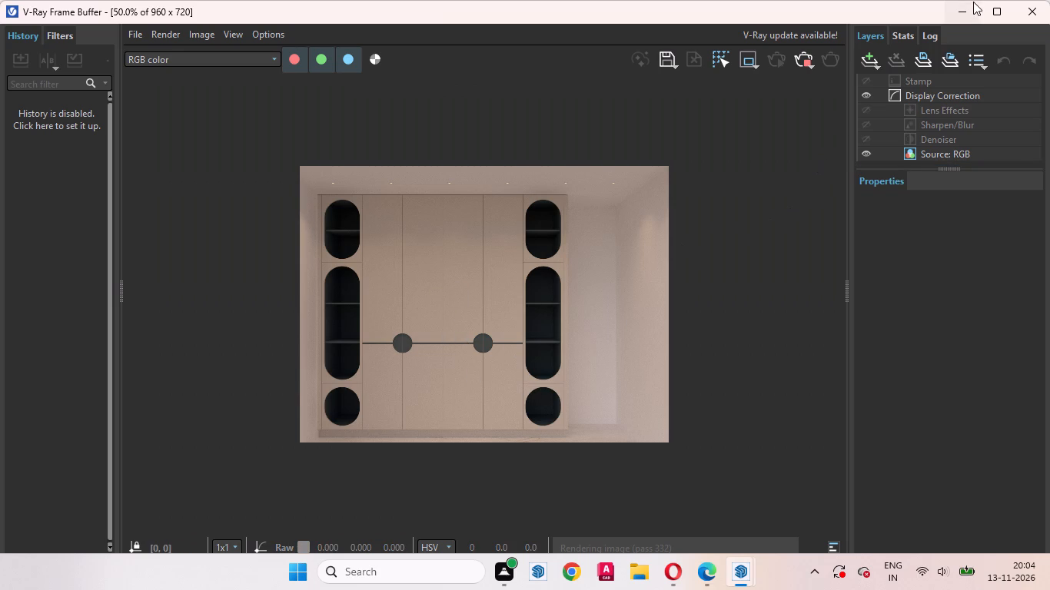
click(969, 10)
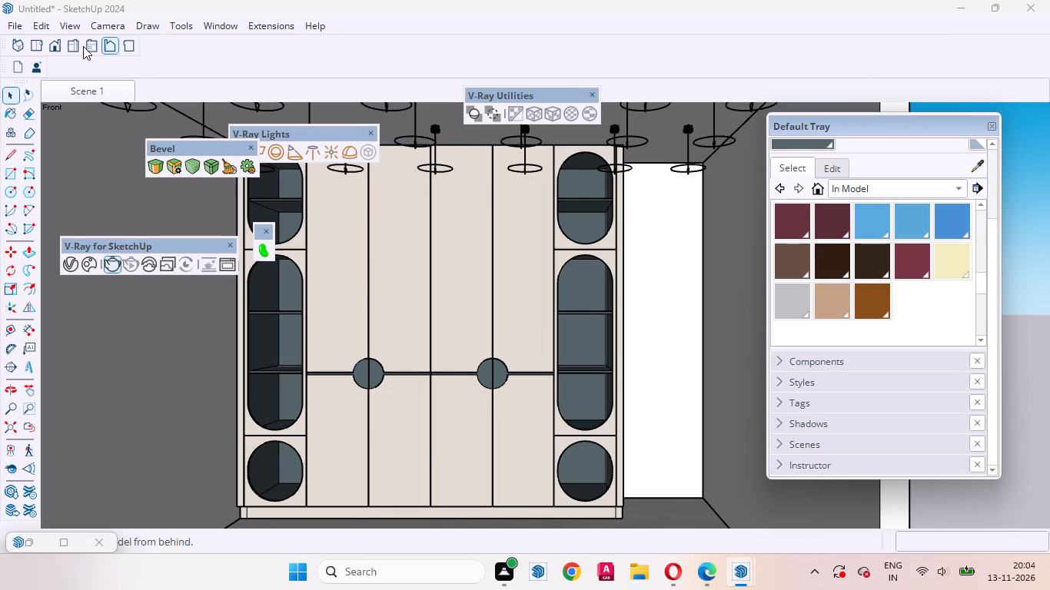
Save the model in the Documents folder as a SketchUp file named wardrobekl.
click(14, 26)
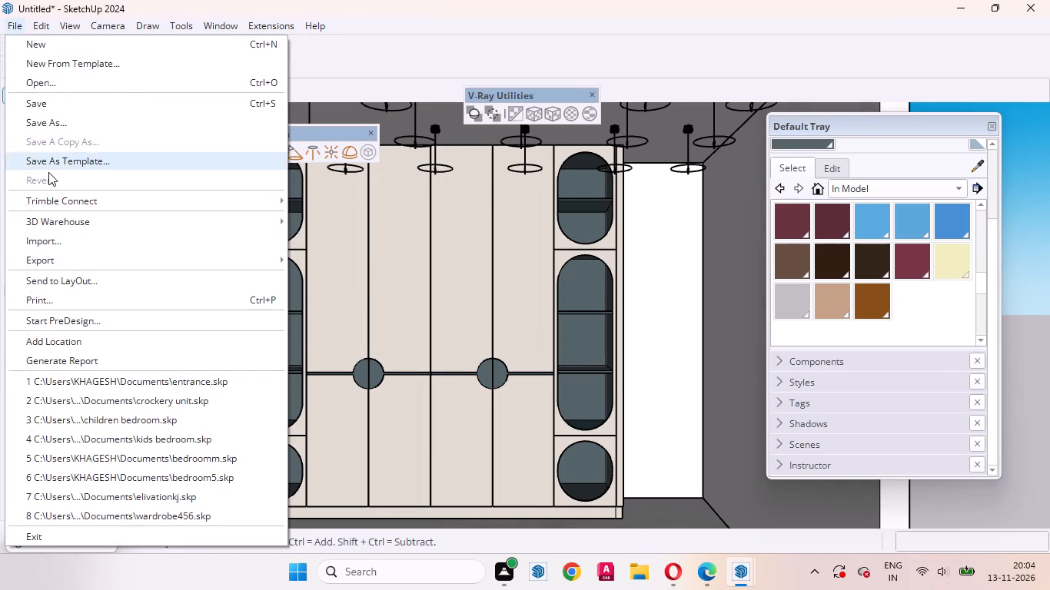
click(54, 104)
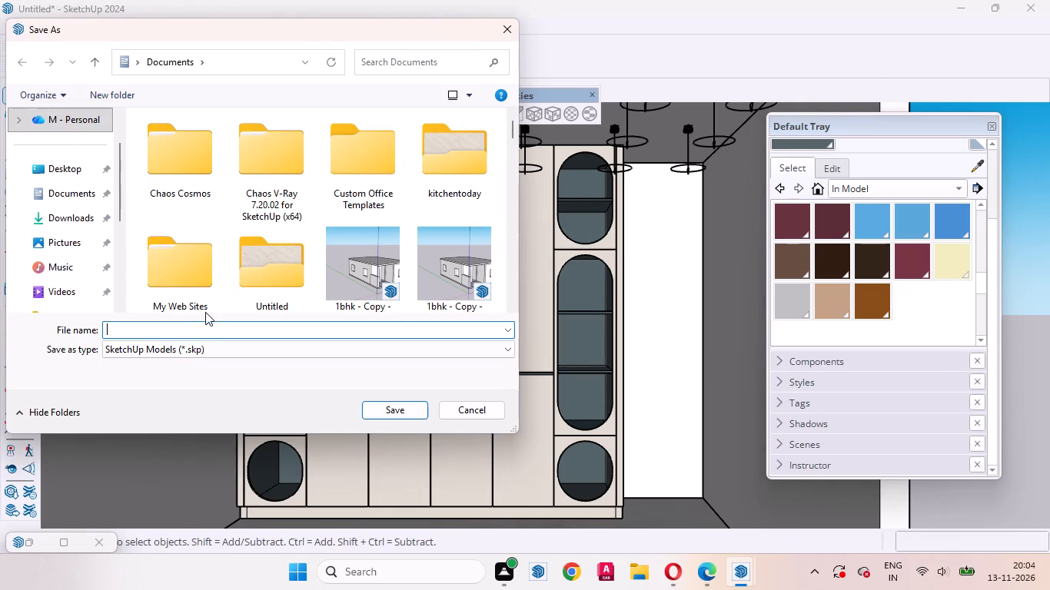
text(wardrobe)
key(k)
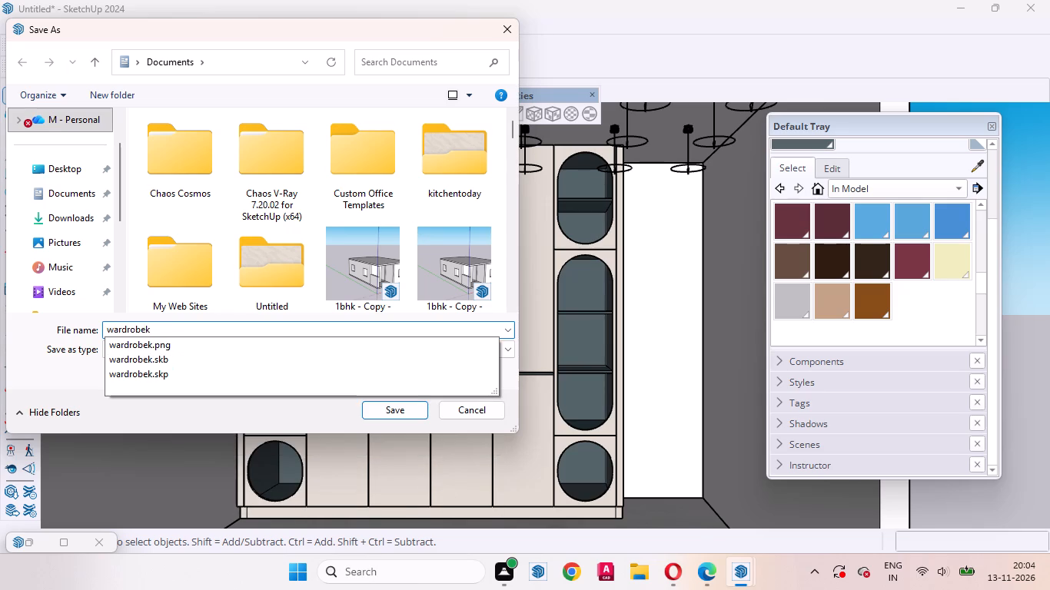
key(l)
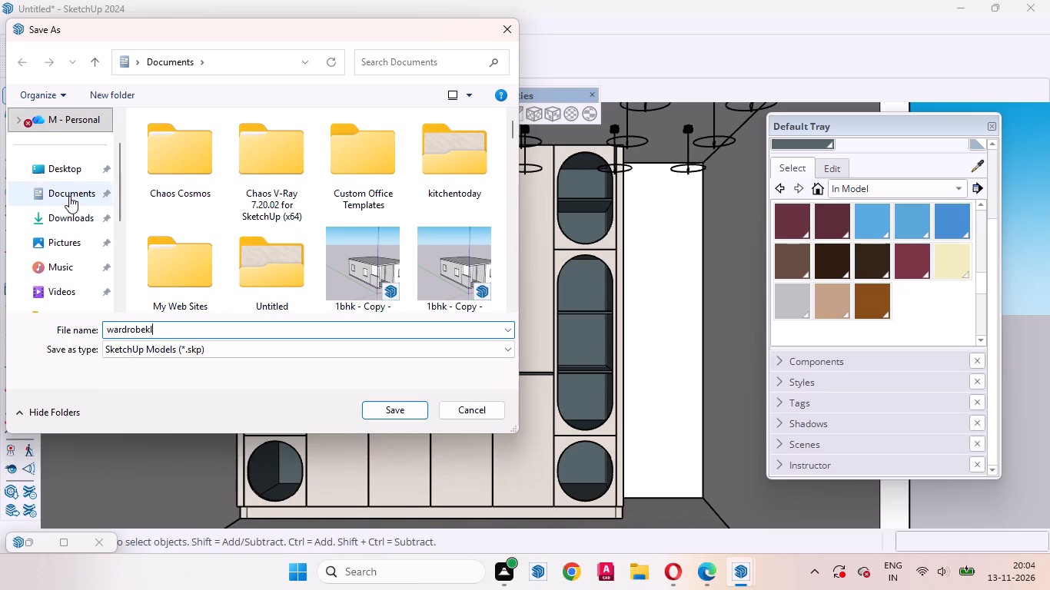
click(69, 196)
click(391, 409)
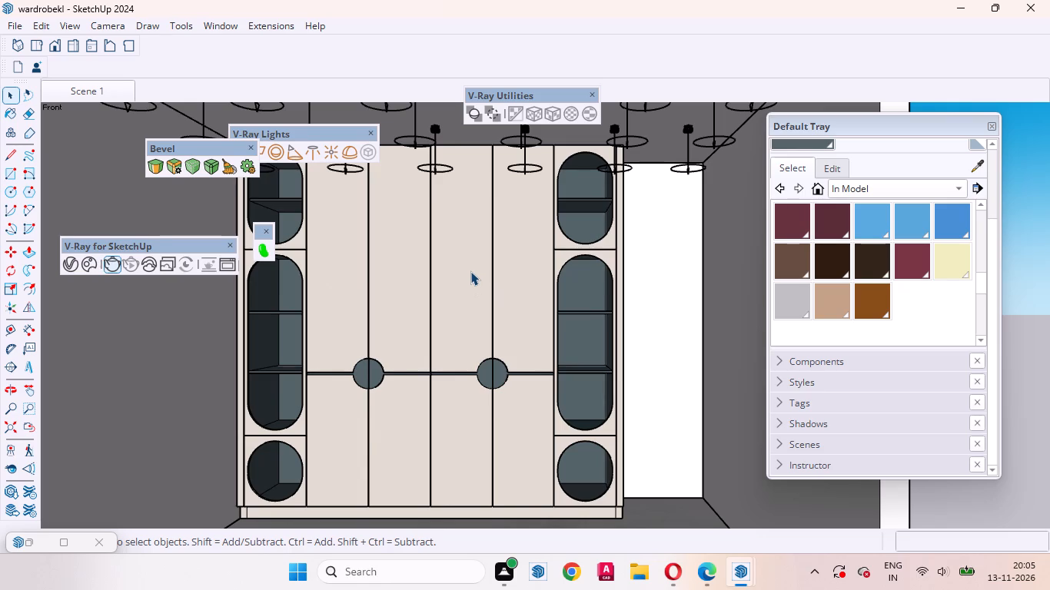
Delete the outermost loose hexagonal edge loops projecting below the hollow hexagonal block beside the room.
scroll(543, 256, down, 4)
scroll(470, 300, down, 2)
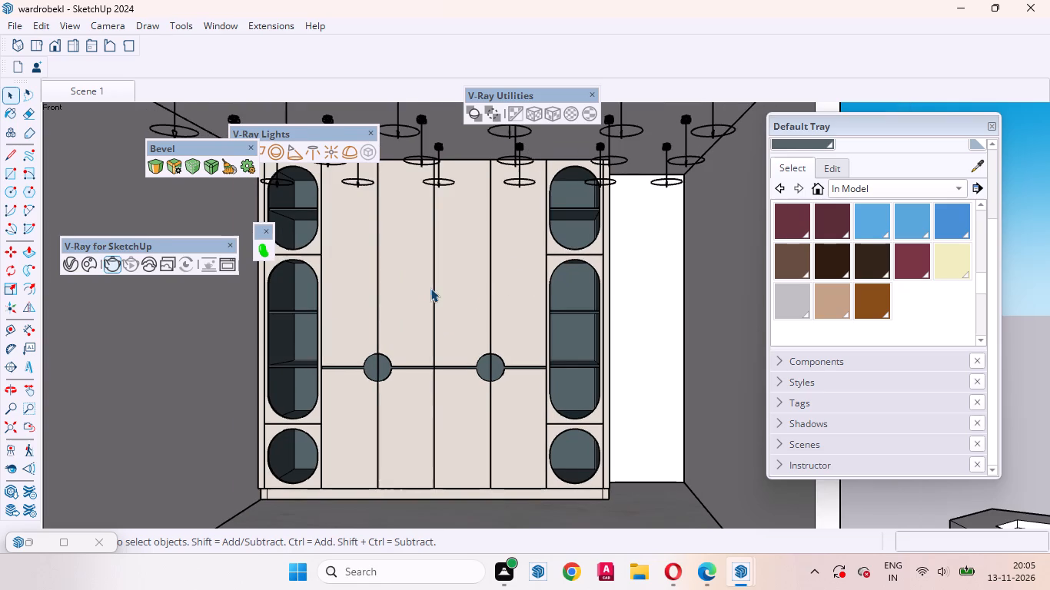
scroll(467, 287, down, 12)
scroll(371, 352, down, 3)
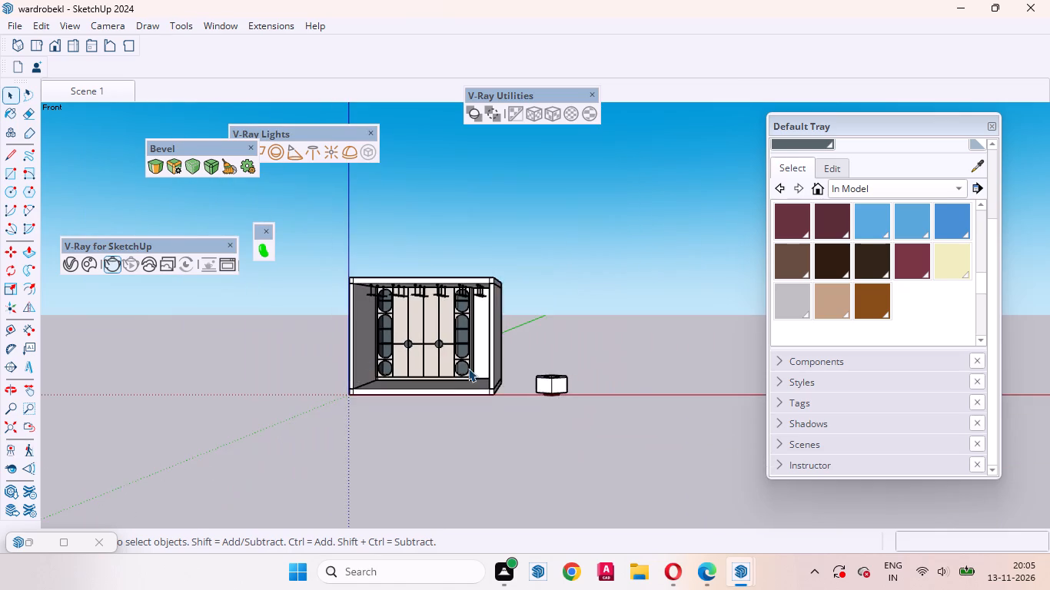
scroll(570, 391, up, 15)
middle_drag(548, 433, 529, 380)
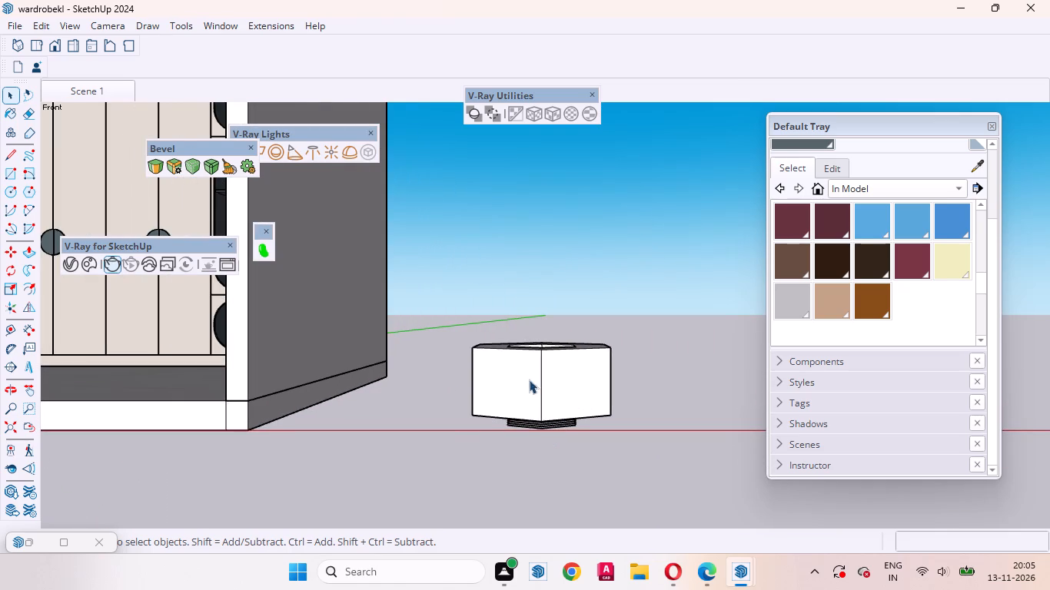
middle_drag(529, 380, 515, 287)
scroll(515, 287, up, 1)
scroll(565, 446, up, 13)
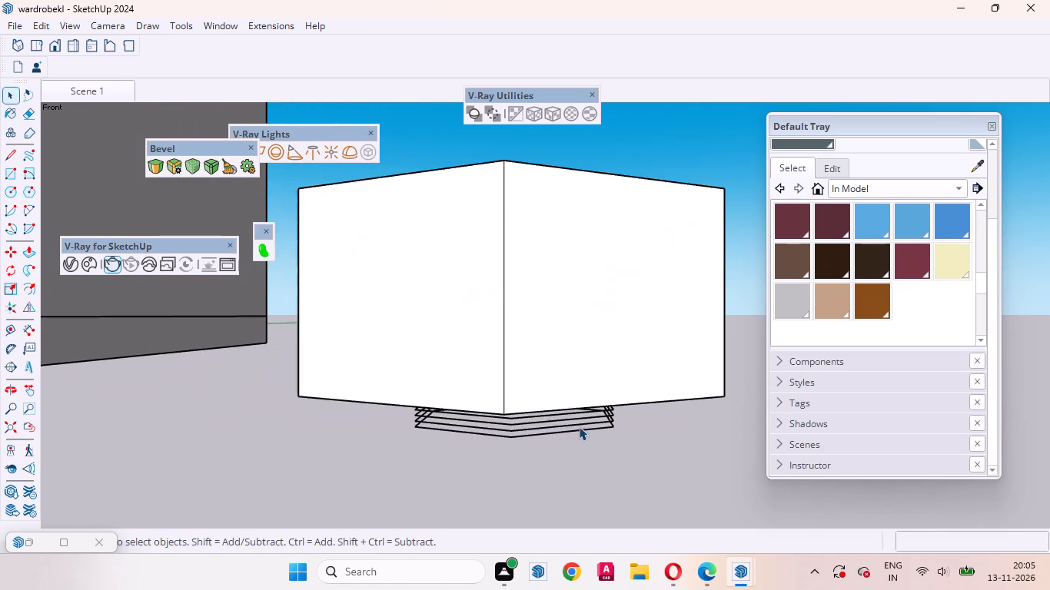
middle_drag(519, 414, 520, 384)
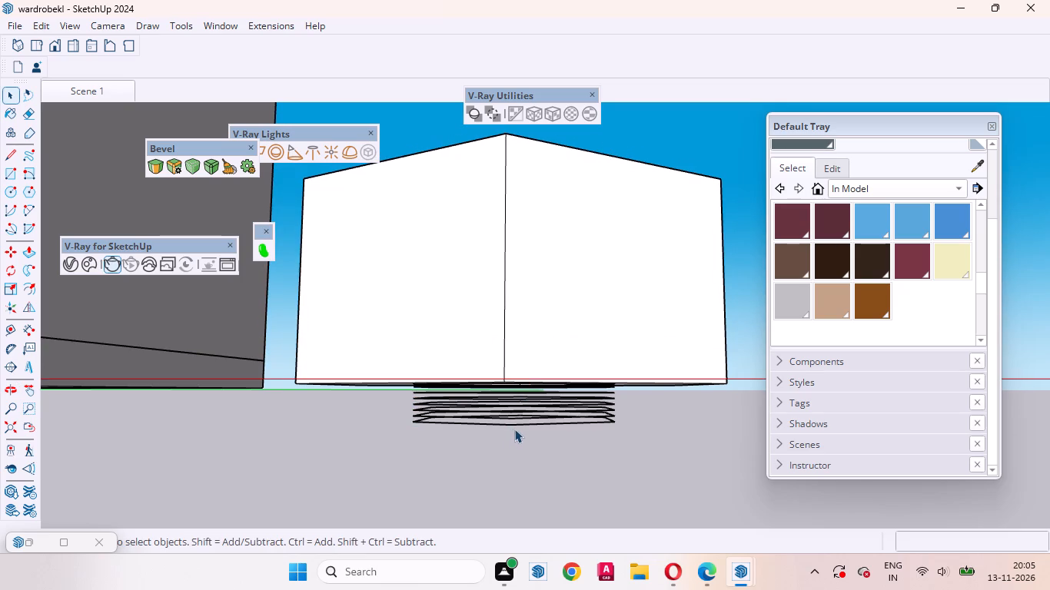
click(517, 426)
middle_drag(523, 424, 513, 54)
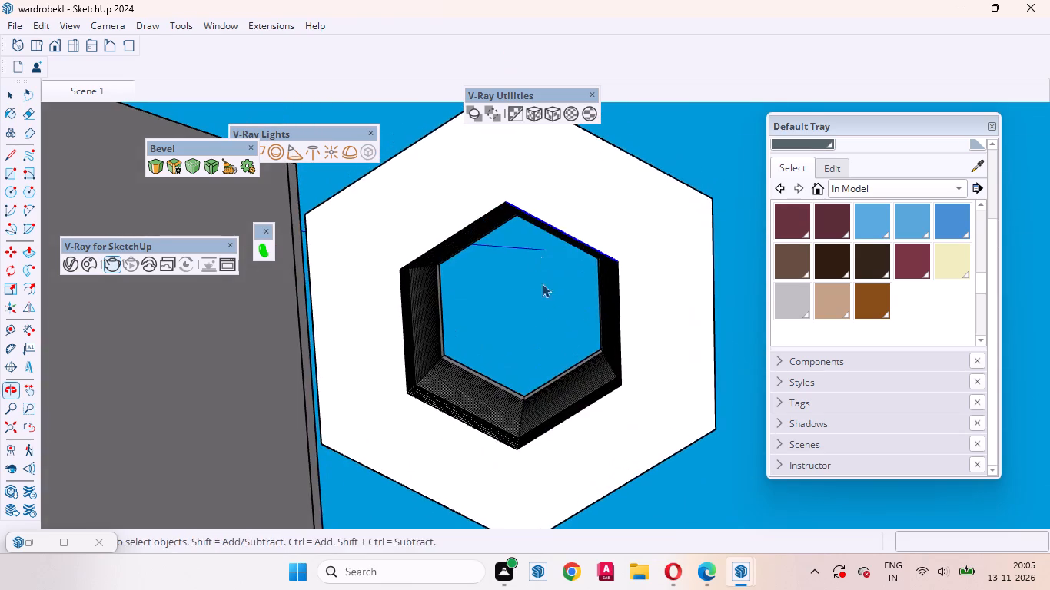
middle_drag(568, 342, 515, 114)
scroll(574, 362, down, 6)
middle_drag(577, 412, 556, 201)
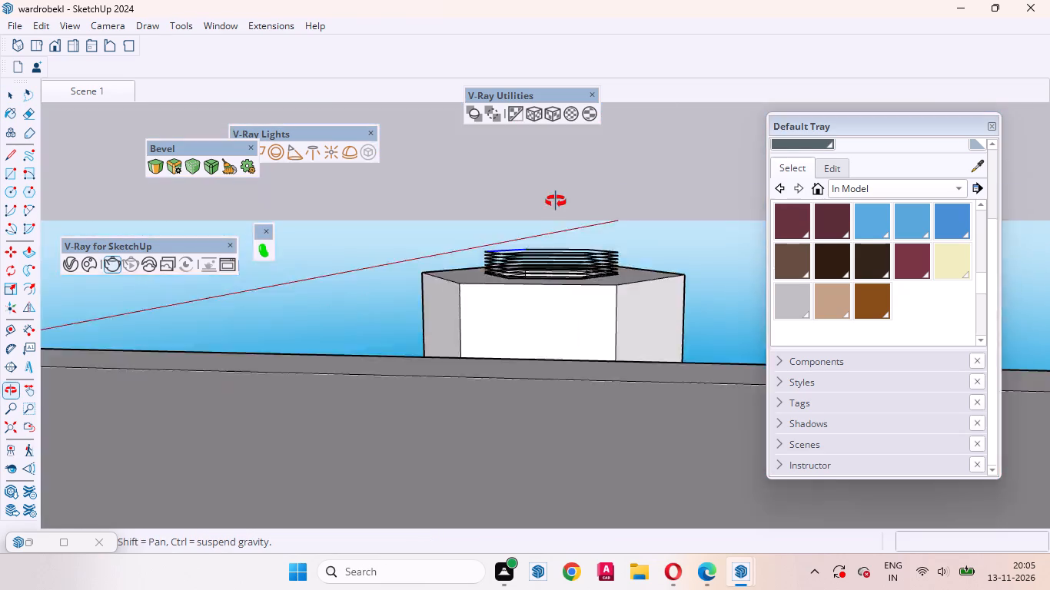
middle_drag(556, 201, 573, 230)
scroll(573, 243, up, 5)
middle_drag(587, 279, 580, 254)
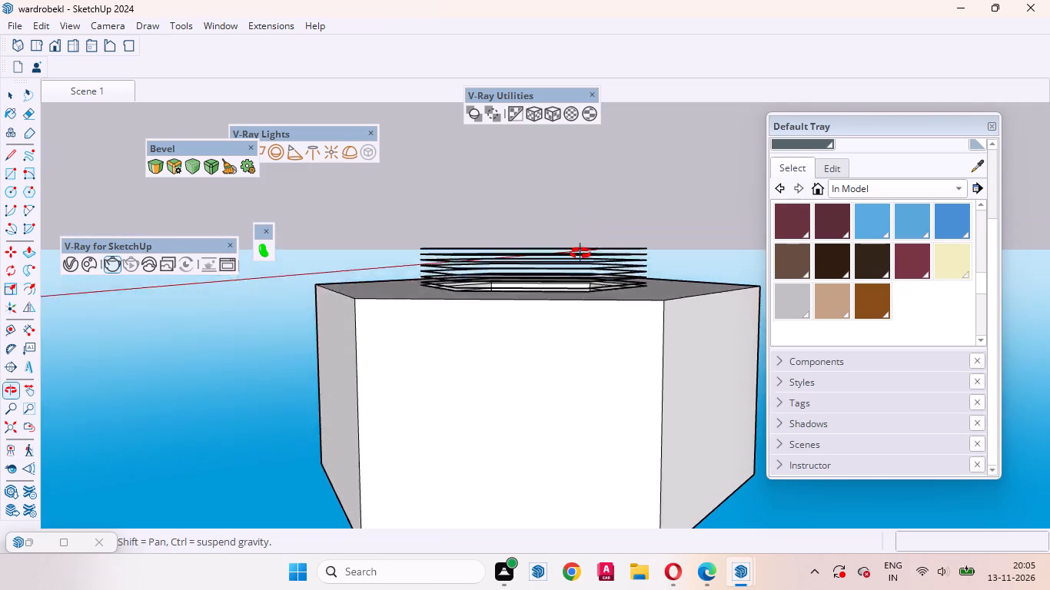
middle_drag(580, 254, 589, 247)
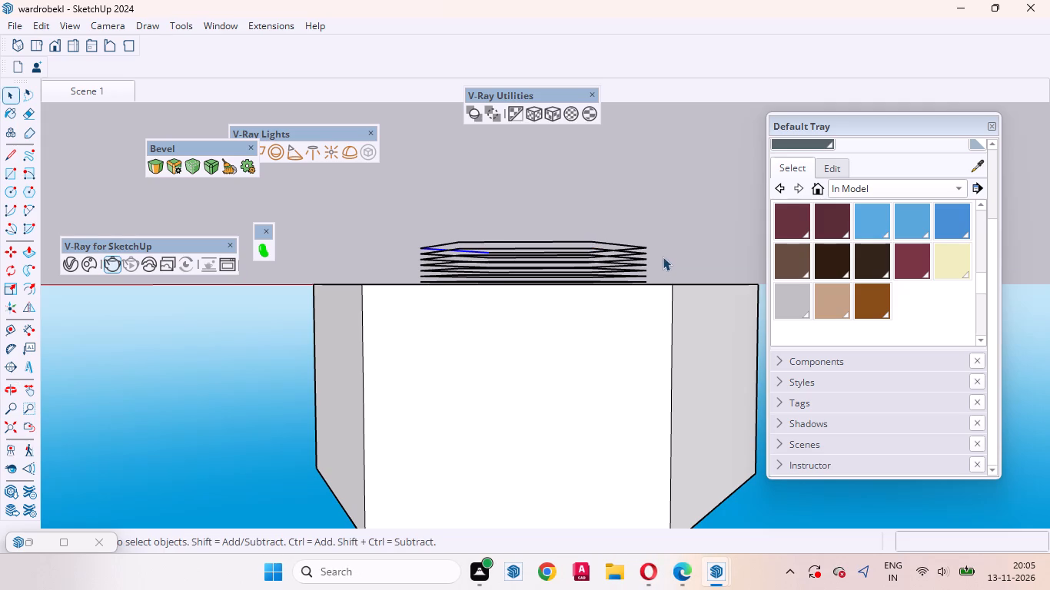
drag(663, 269, 394, 212)
drag(394, 212, 377, 208)
key(Delete)
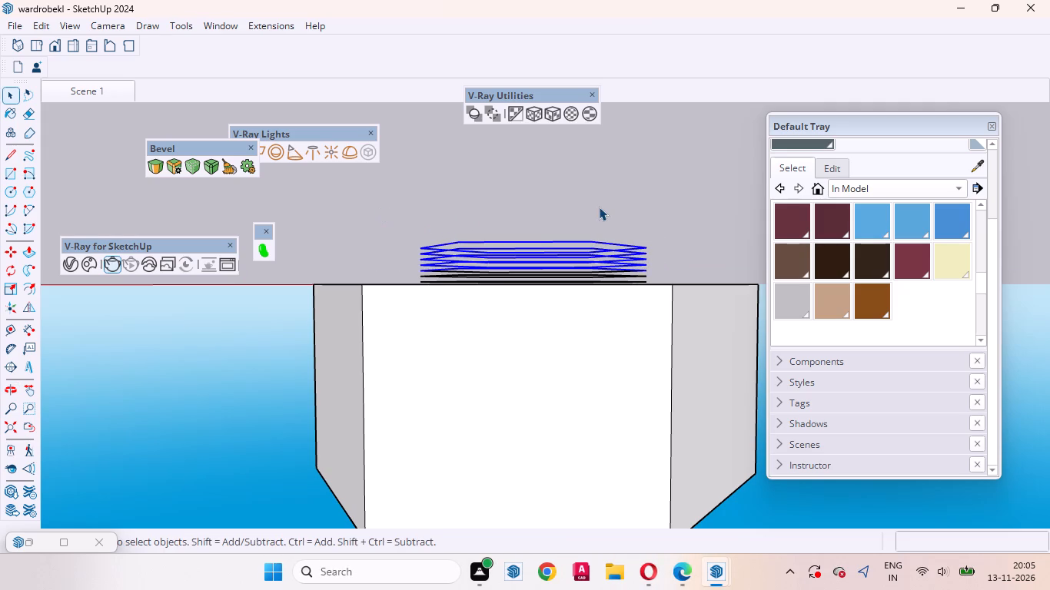
Delete the next loose hexagonal edge loops beneath the block, leaving the block's underside face out of the selection.
scroll(600, 236, up, 3)
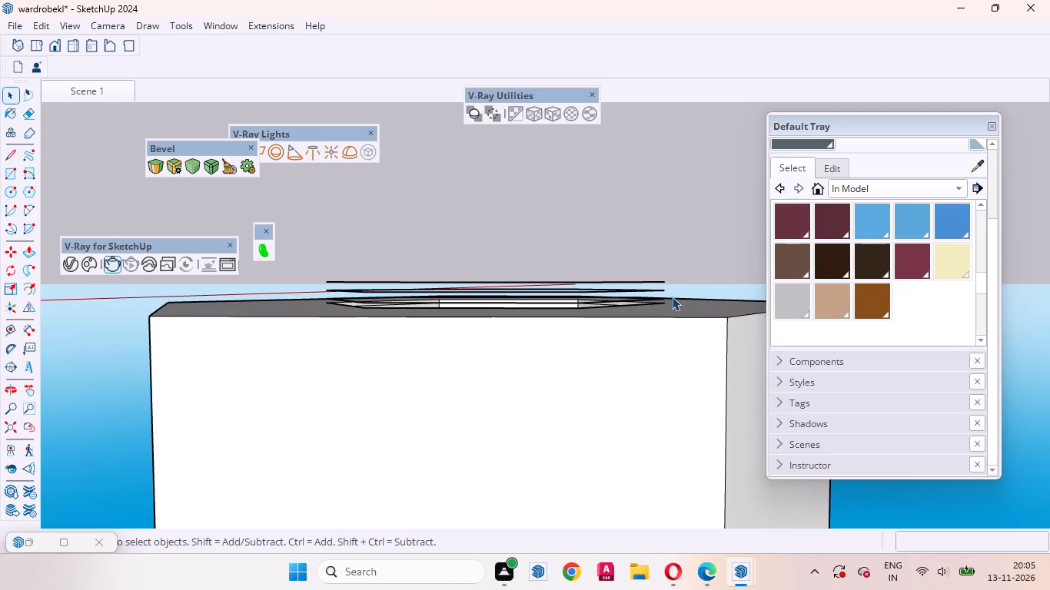
drag(671, 297, 309, 251)
drag(309, 251, 297, 238)
middle_drag(477, 273, 477, 273)
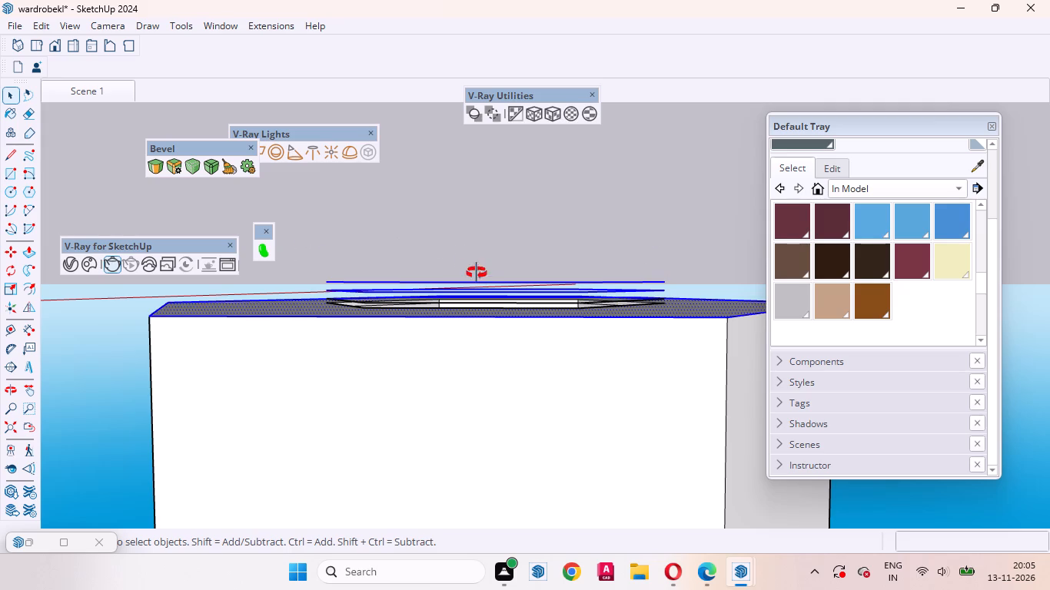
middle_drag(477, 273, 473, 258)
click(641, 247)
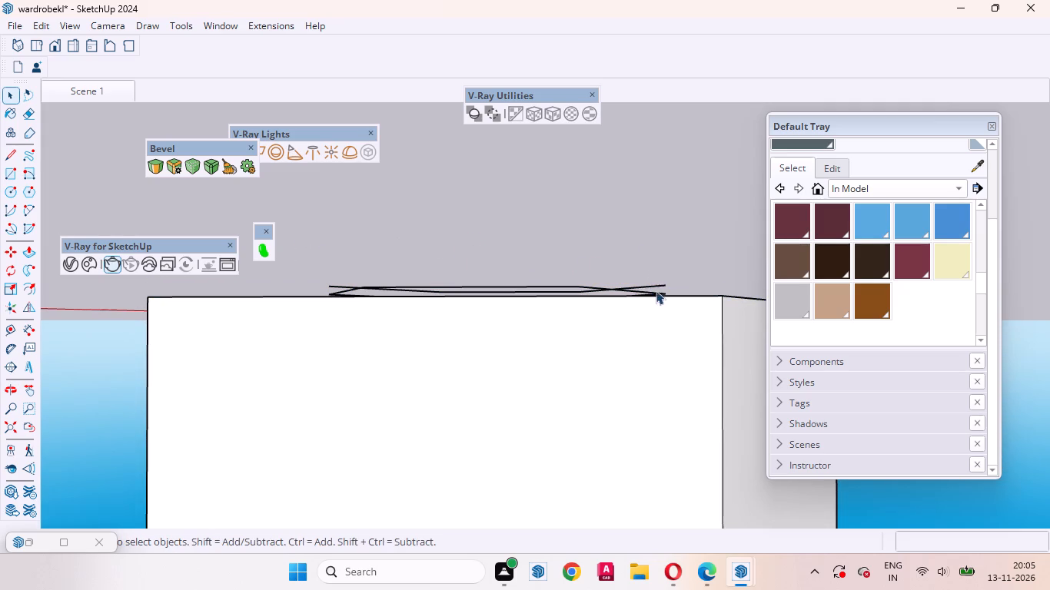
middle_click(600, 281)
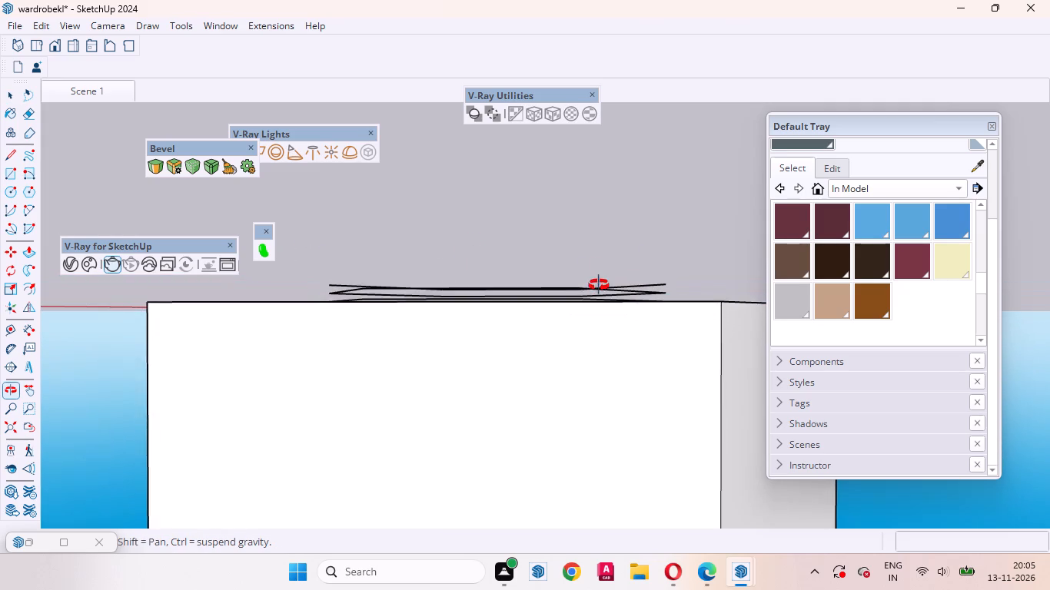
drag(672, 296, 576, 270)
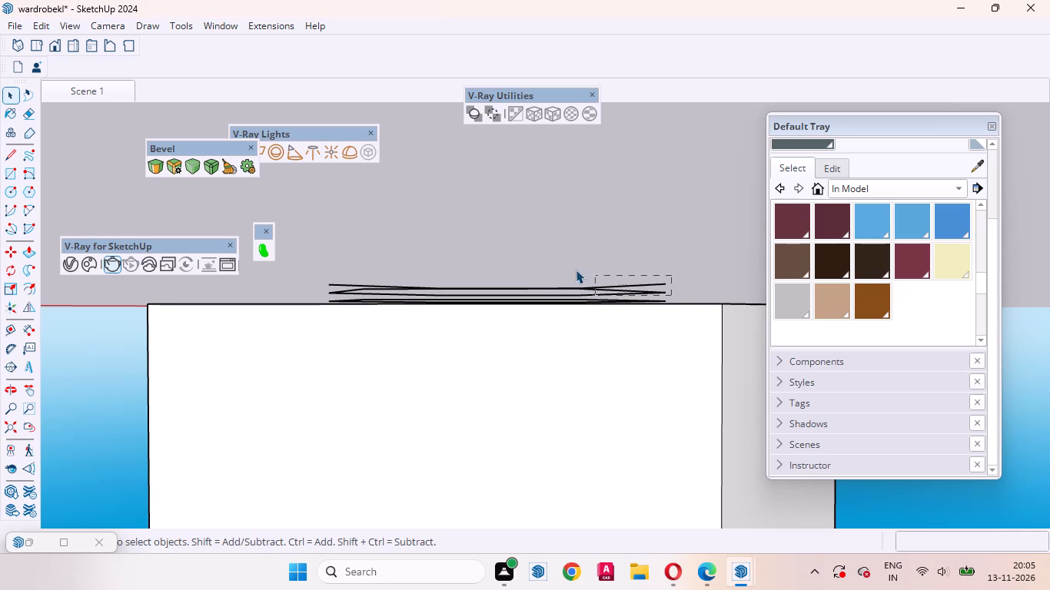
drag(576, 270, 371, 207)
drag(371, 207, 316, 201)
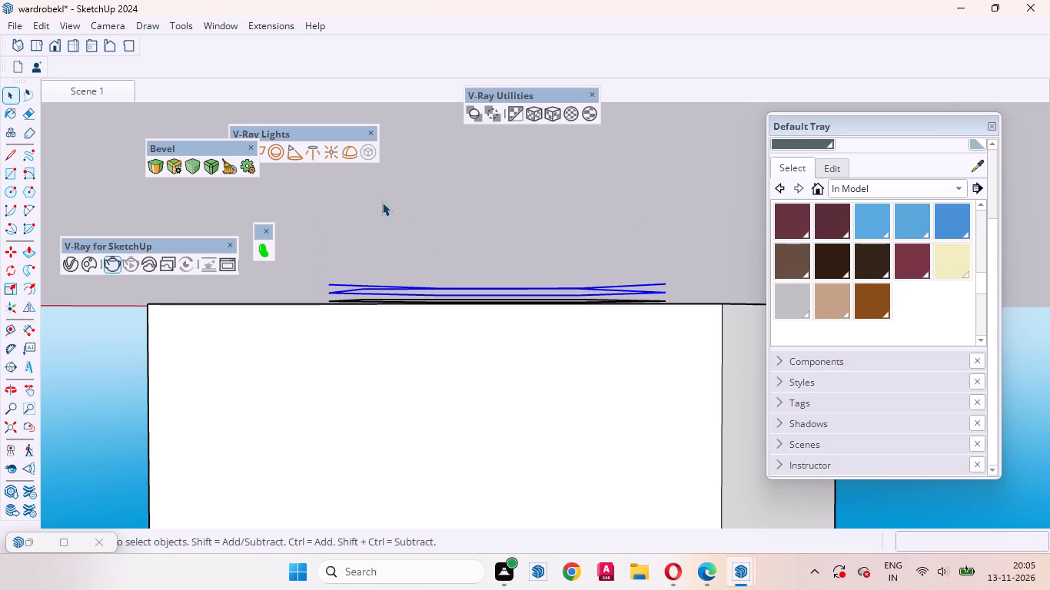
key(Delete)
Examine the hollow hexagonal block's top, sides, inner walls and underside for leftover loose edges.
middle_drag(500, 289, 451, 589)
scroll(495, 227, up, 3)
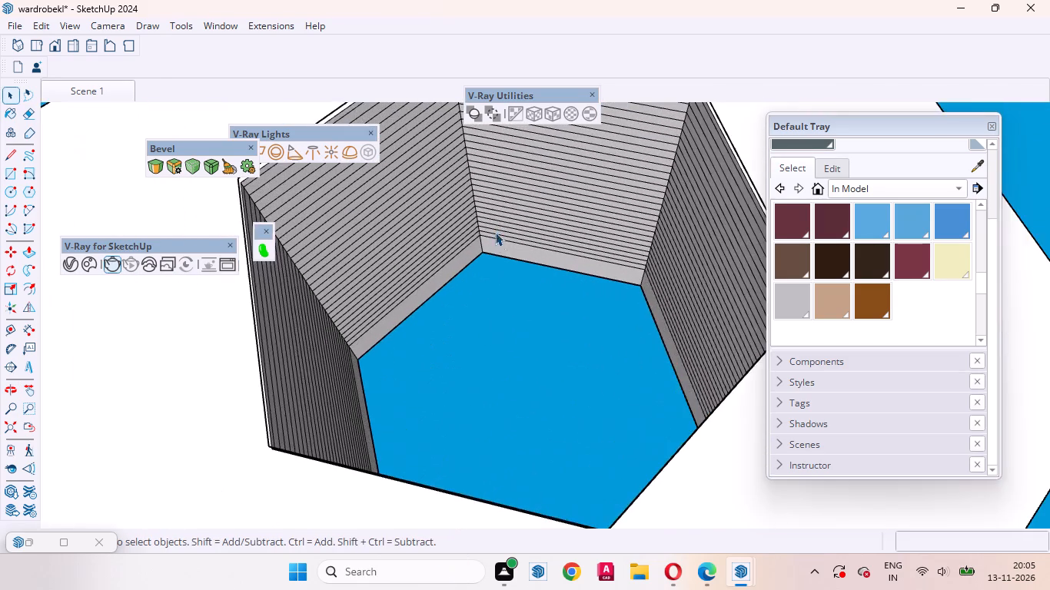
scroll(503, 283, down, 3)
middle_drag(525, 256, 503, 521)
scroll(529, 345, down, 2)
middle_drag(548, 313, 540, 348)
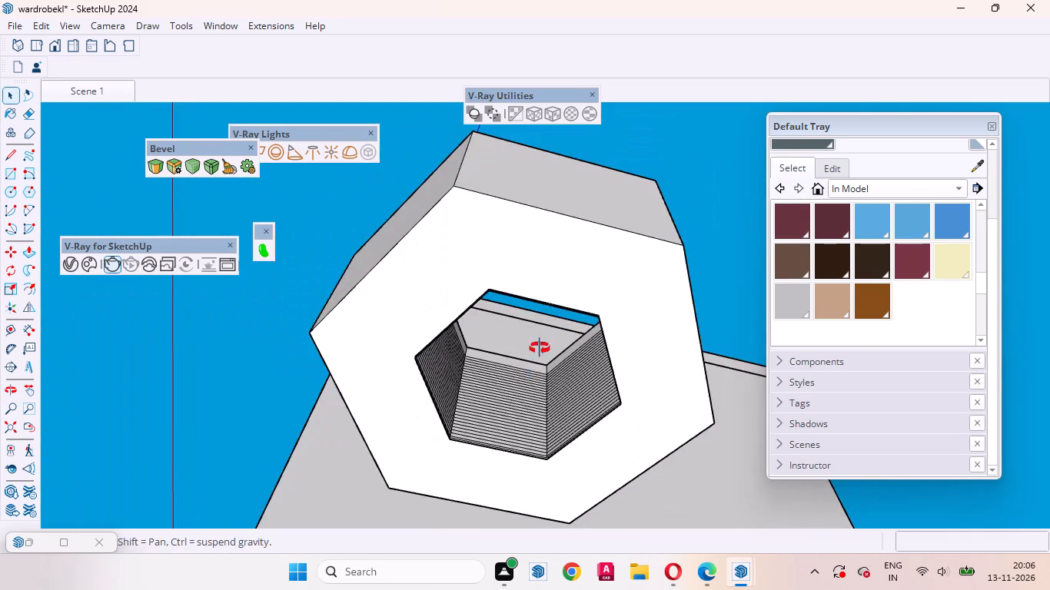
middle_drag(540, 348, 512, 519)
scroll(575, 267, down, 3)
middle_drag(557, 300, 557, 358)
scroll(555, 399, up, 7)
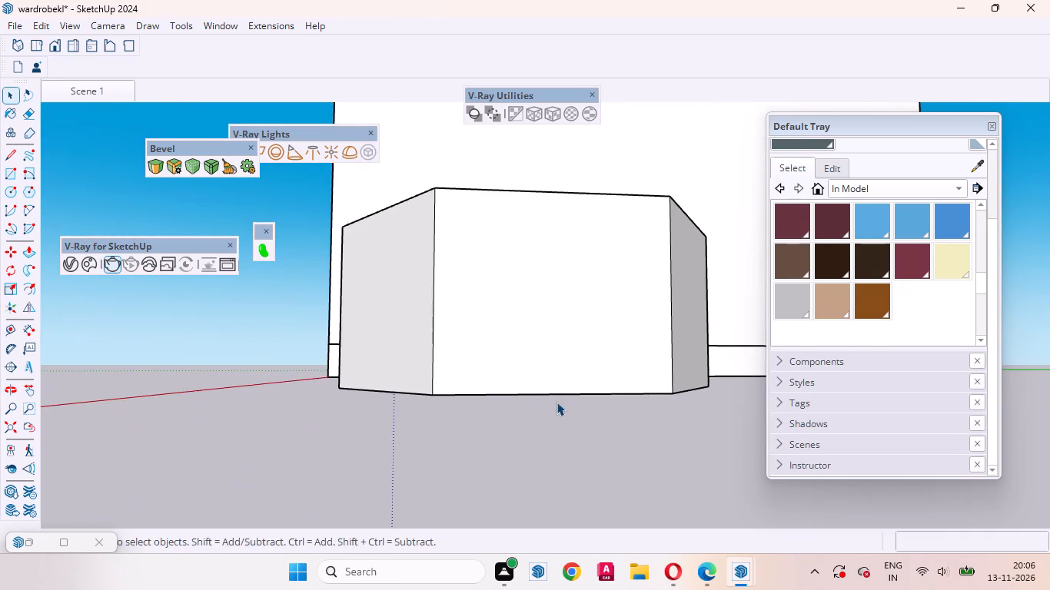
middle_drag(557, 403, 547, 272)
scroll(547, 299, up, 7)
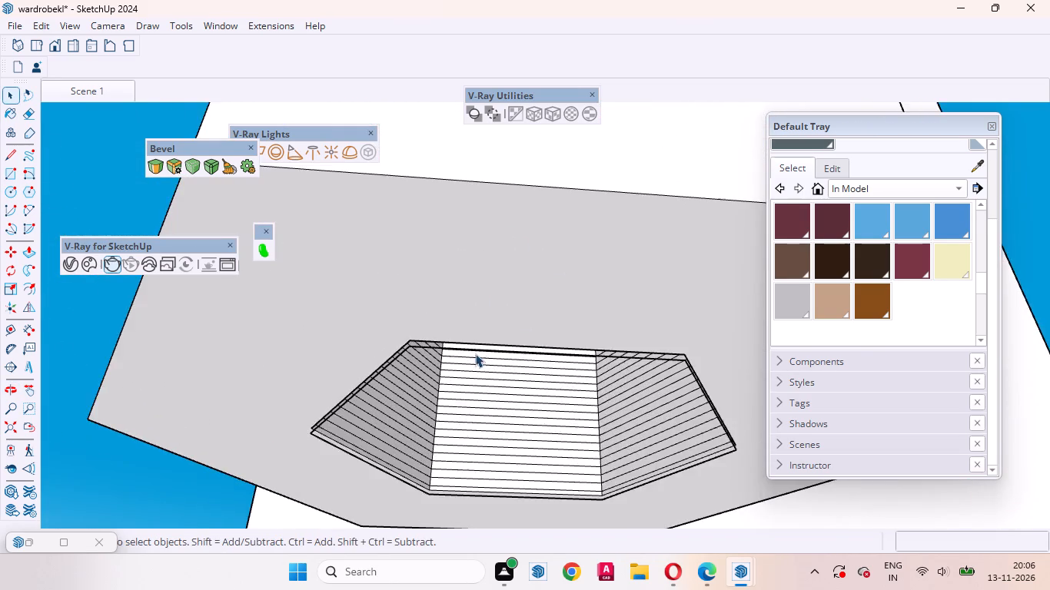
scroll(475, 353, up, 4)
middle_drag(460, 352, 476, 413)
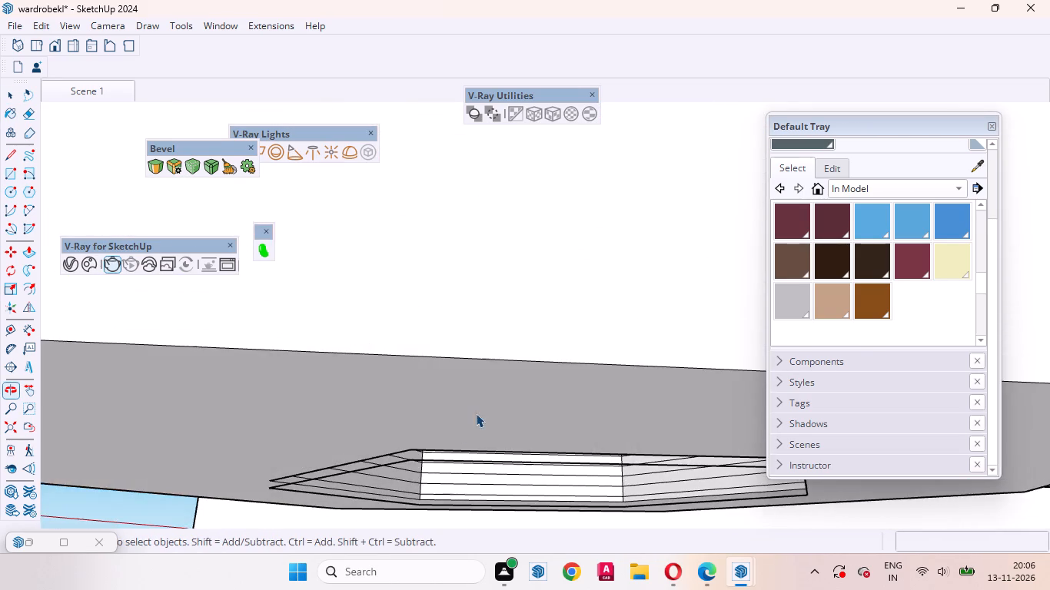
scroll(431, 462, up, 6)
middle_drag(298, 419, 287, 392)
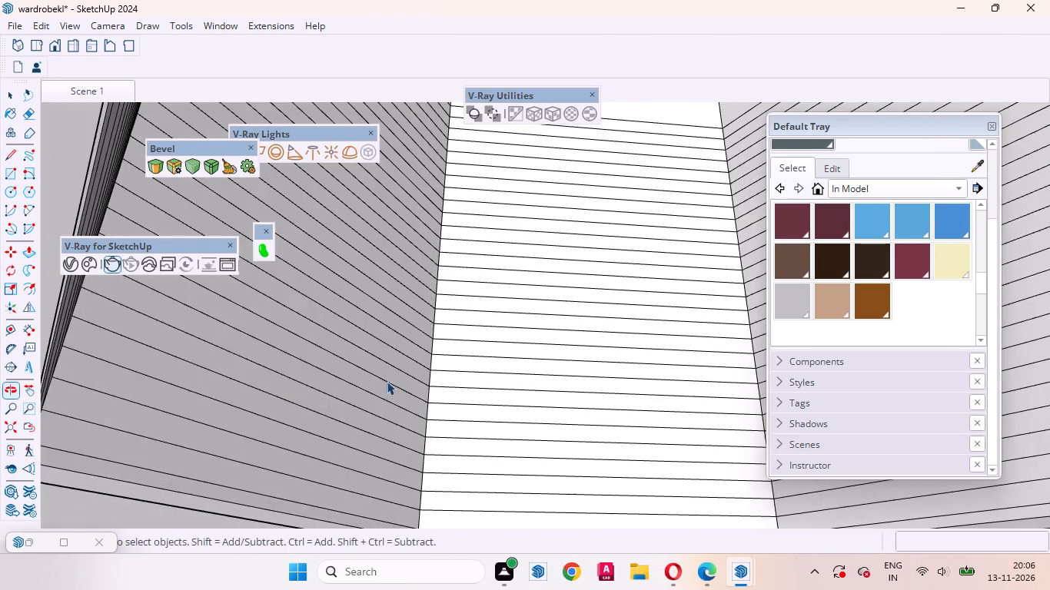
scroll(466, 363, down, 7)
scroll(529, 226, down, 4)
scroll(561, 301, up, 1)
scroll(561, 301, down, 2)
Erase the loose hexagon's edges one by one beneath the block's hole, from its long near edge around to the adjoining far ones.
middle_drag(593, 297, 592, 366)
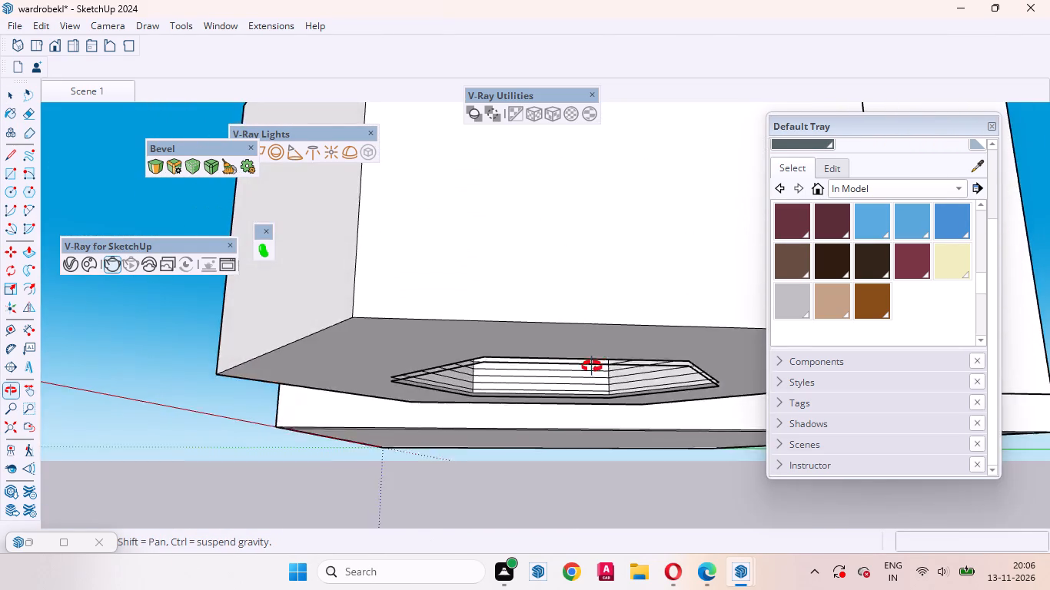
middle_drag(592, 366, 467, 385)
scroll(475, 389, up, 4)
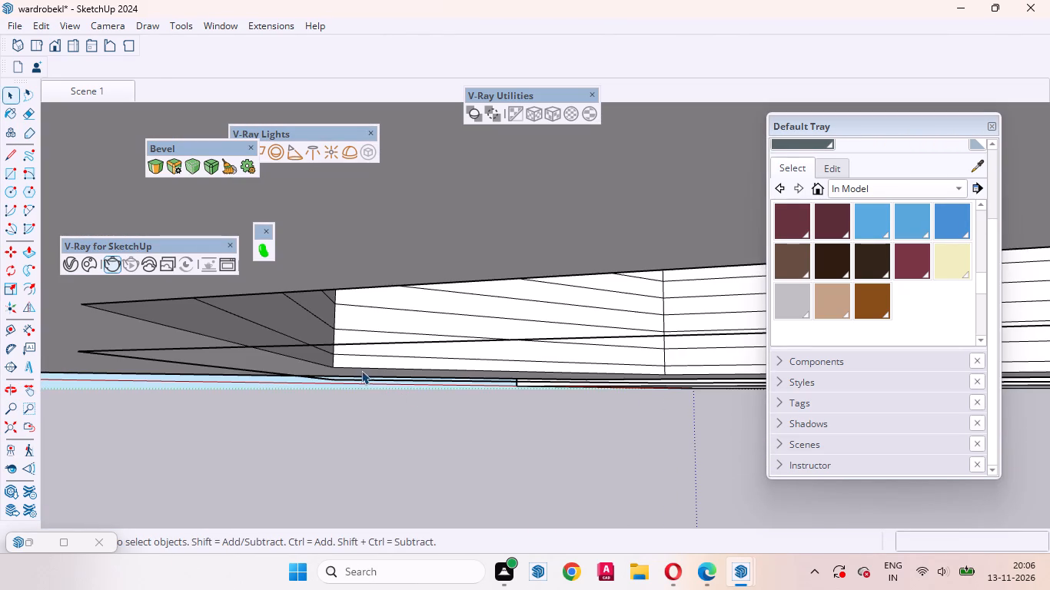
click(272, 347)
right_click(272, 347)
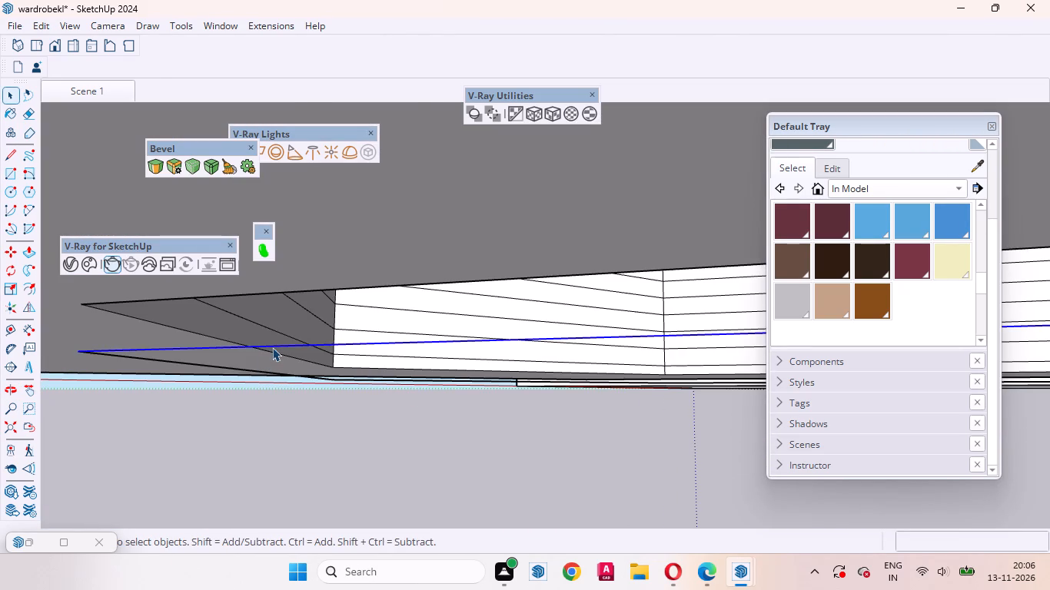
click(347, 120)
scroll(638, 281, down, 1)
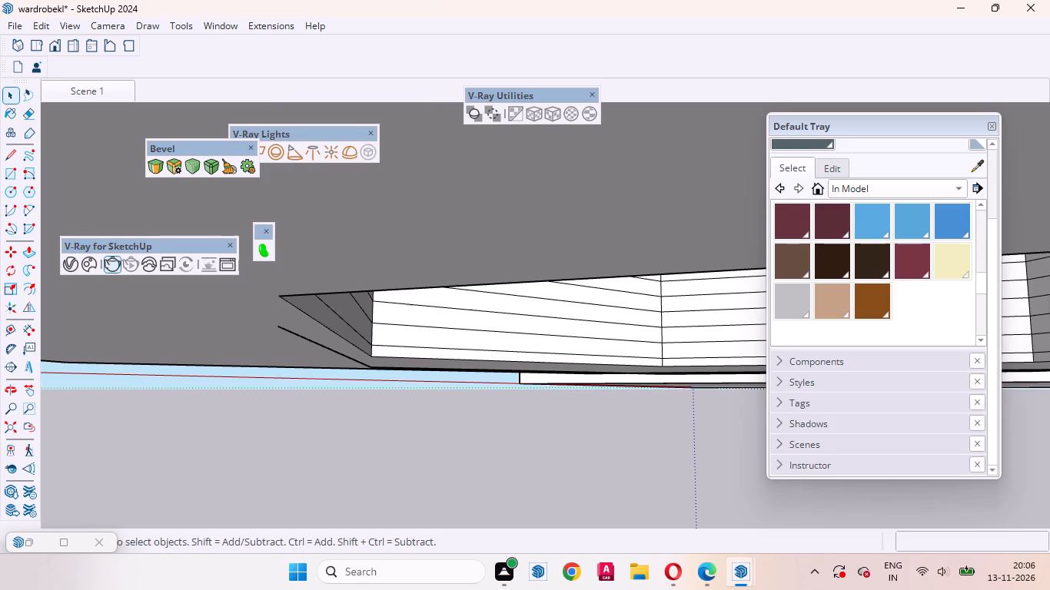
click(294, 333)
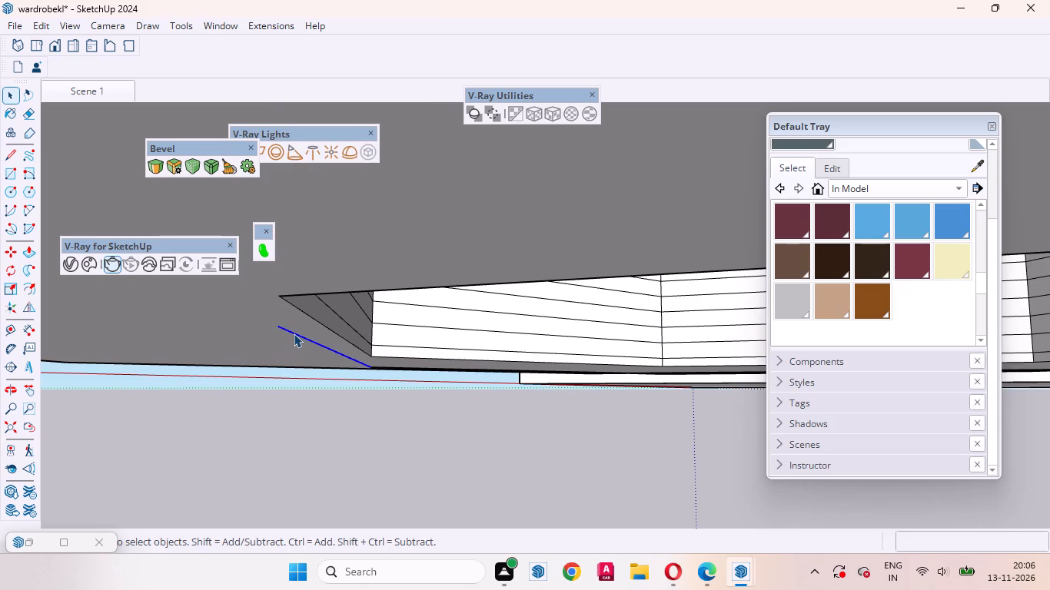
right_click(294, 333)
click(315, 359)
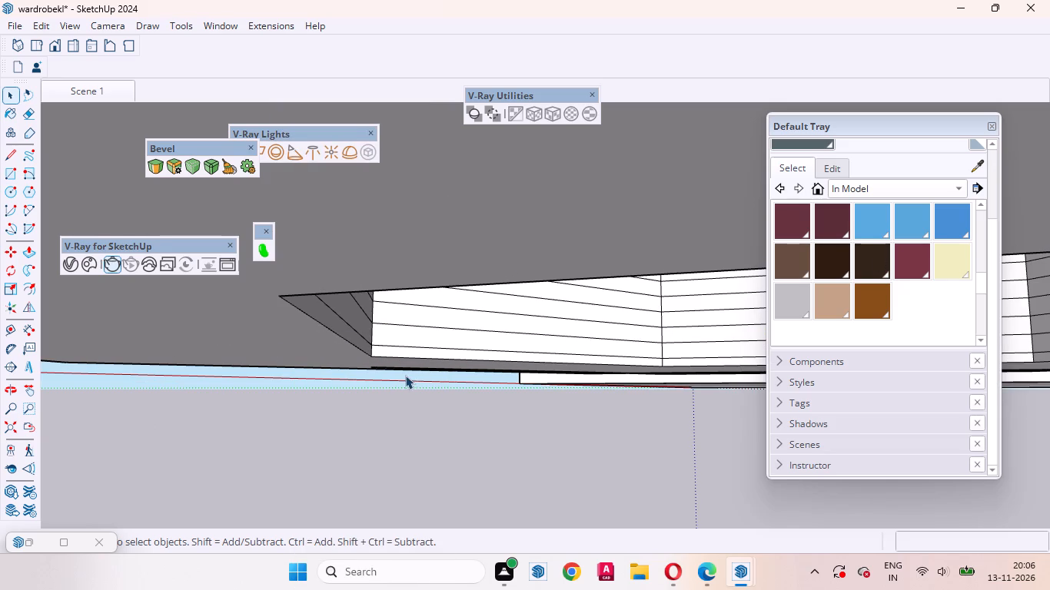
click(390, 369)
right_click(390, 369)
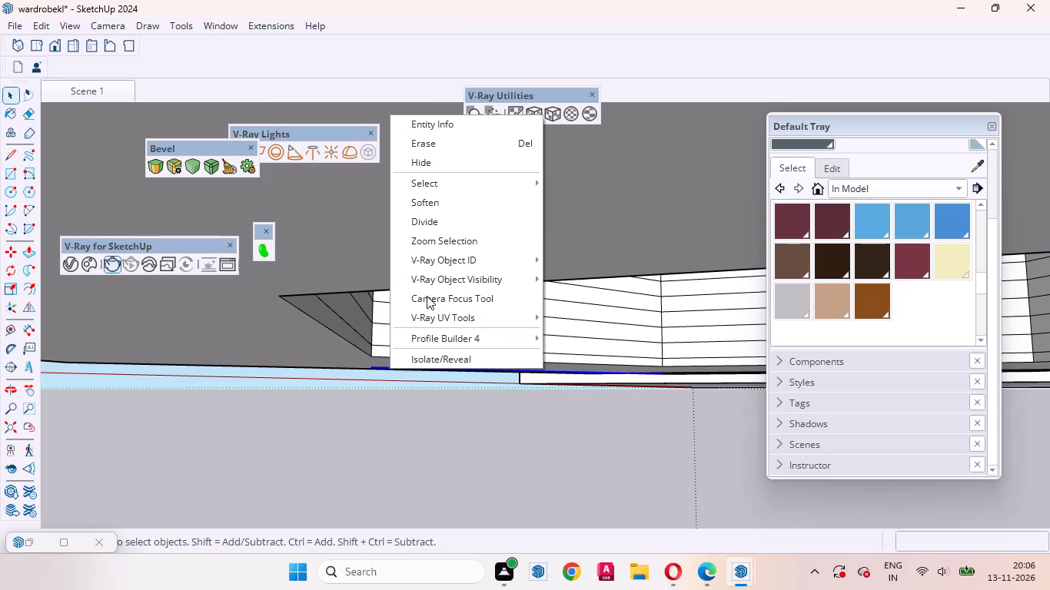
click(430, 147)
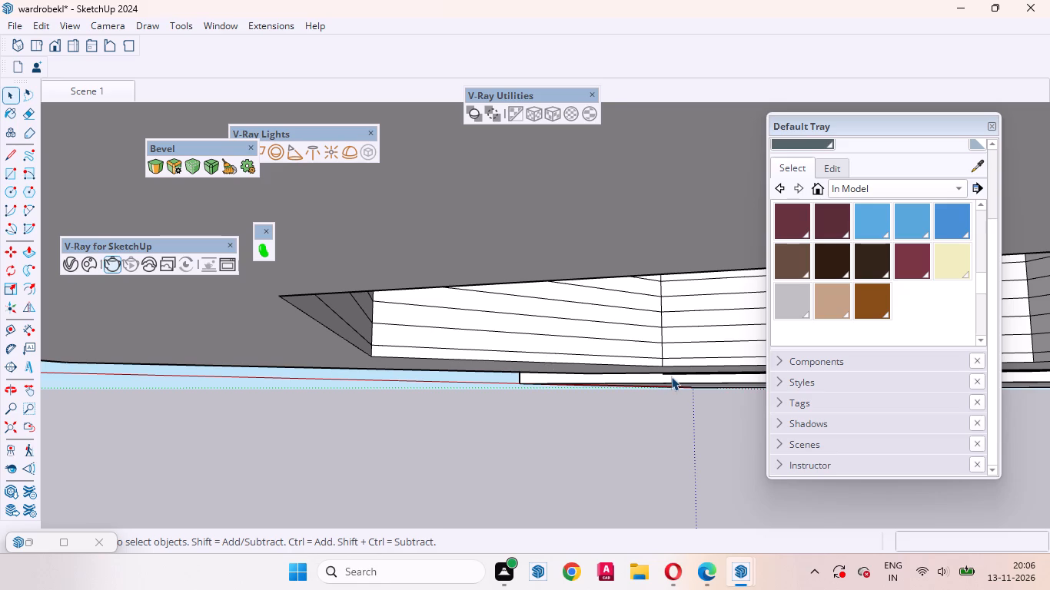
click(673, 374)
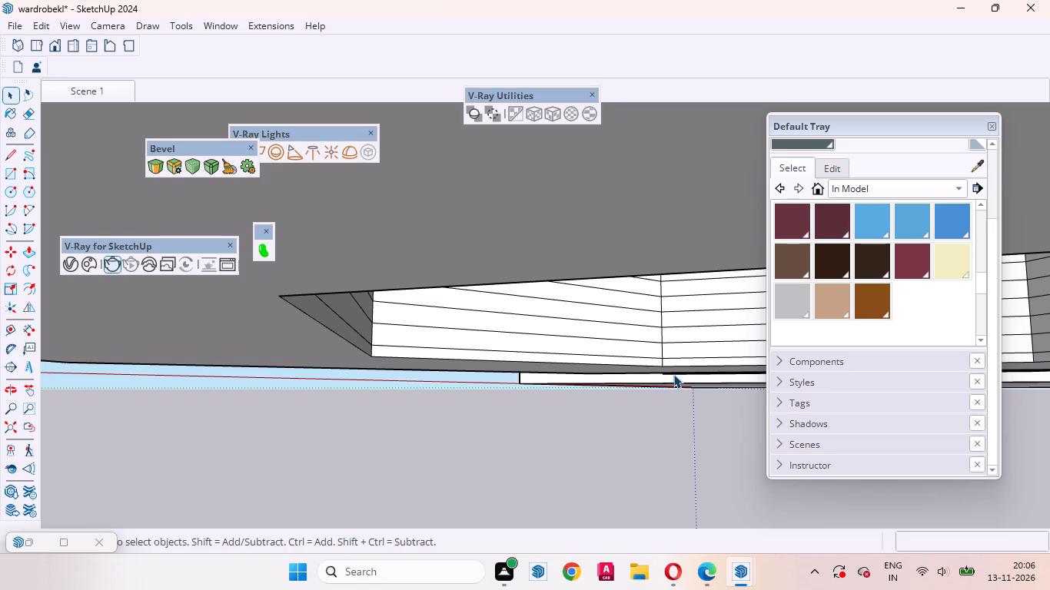
right_click(673, 374)
click(703, 149)
Erase the last two loose edges hanging beneath the opposite corner of the hole in the block's underside.
scroll(370, 400, up, 1)
scroll(370, 400, down, 8)
middle_drag(413, 380, 470, 349)
middle_drag(471, 349, 492, 348)
scroll(507, 379, up, 7)
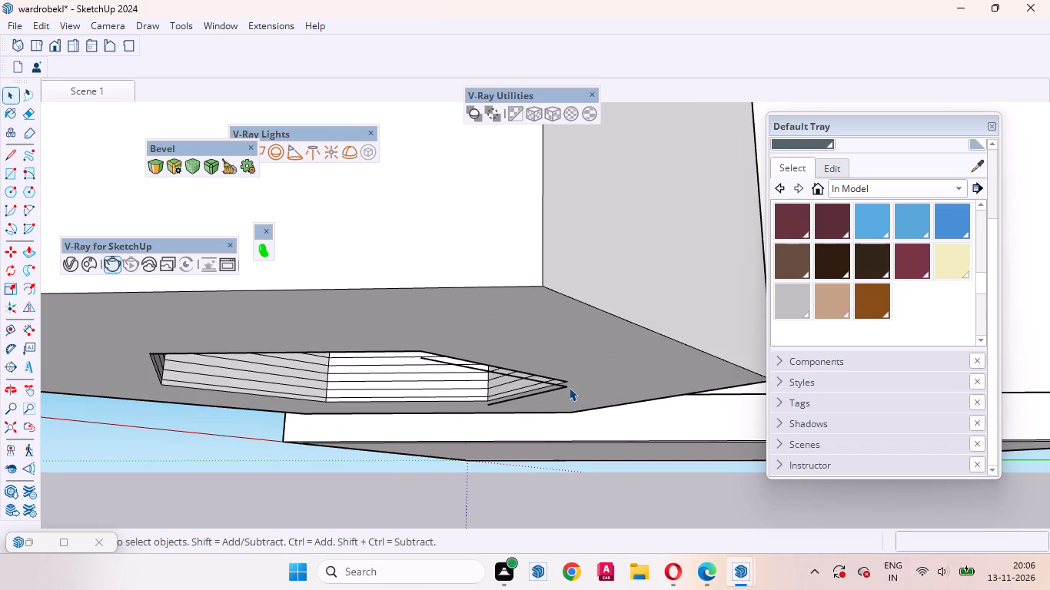
click(556, 385)
right_click(556, 385)
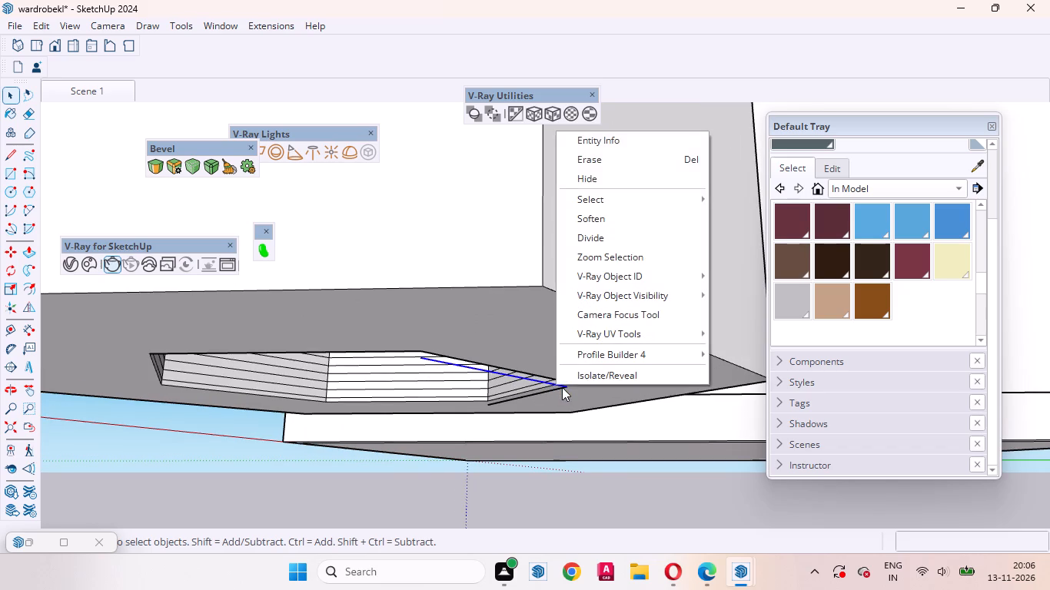
click(593, 162)
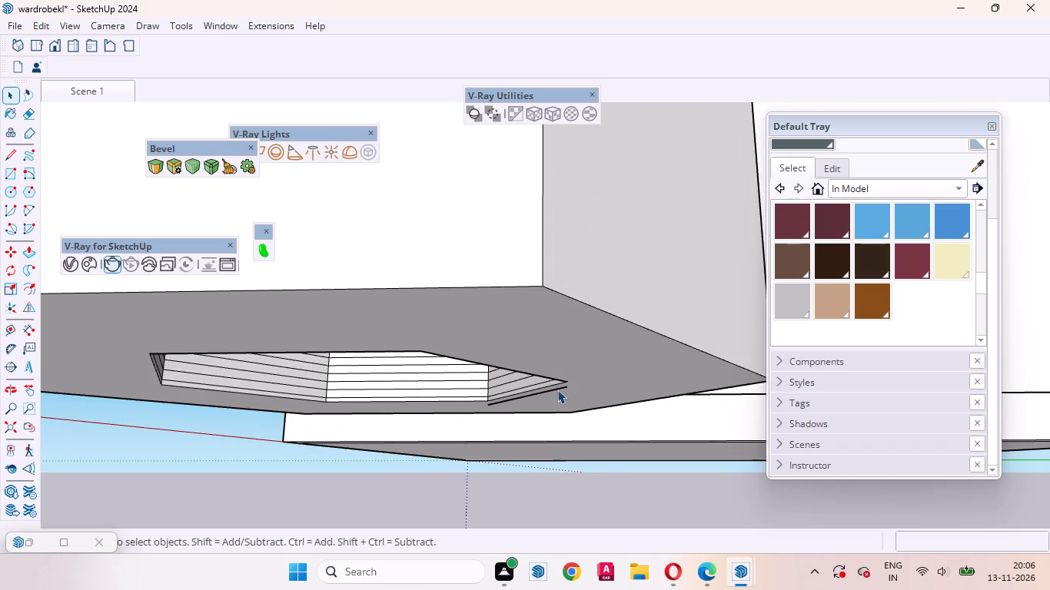
click(558, 389)
right_click(558, 389)
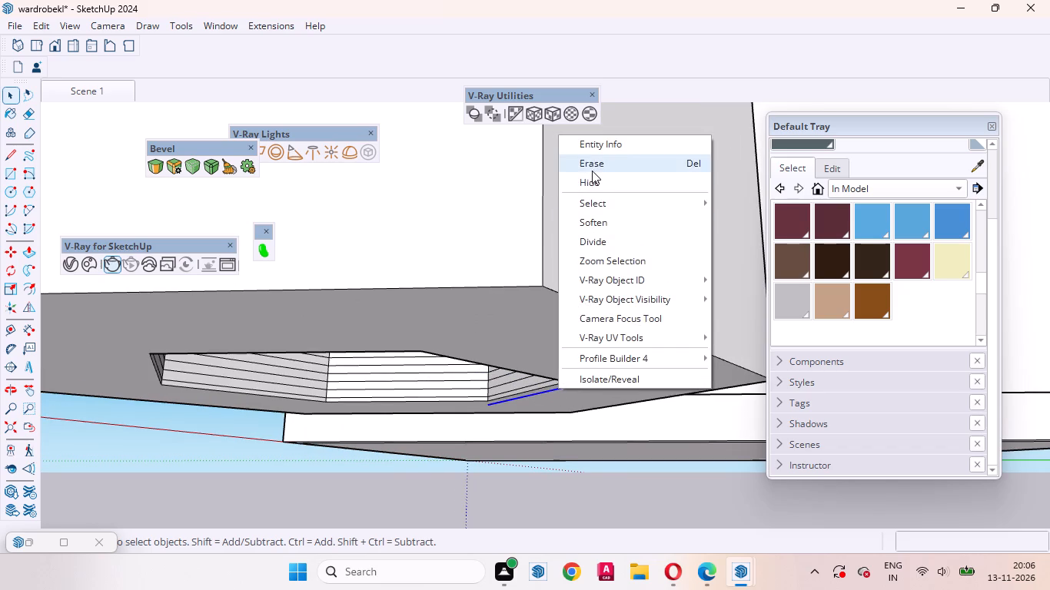
click(592, 171)
Select the uppermost horizontal dividing edges on three adjacent inner walls of the block's hexagonal hole.
middle_drag(540, 357, 569, 511)
scroll(573, 505, down, 8)
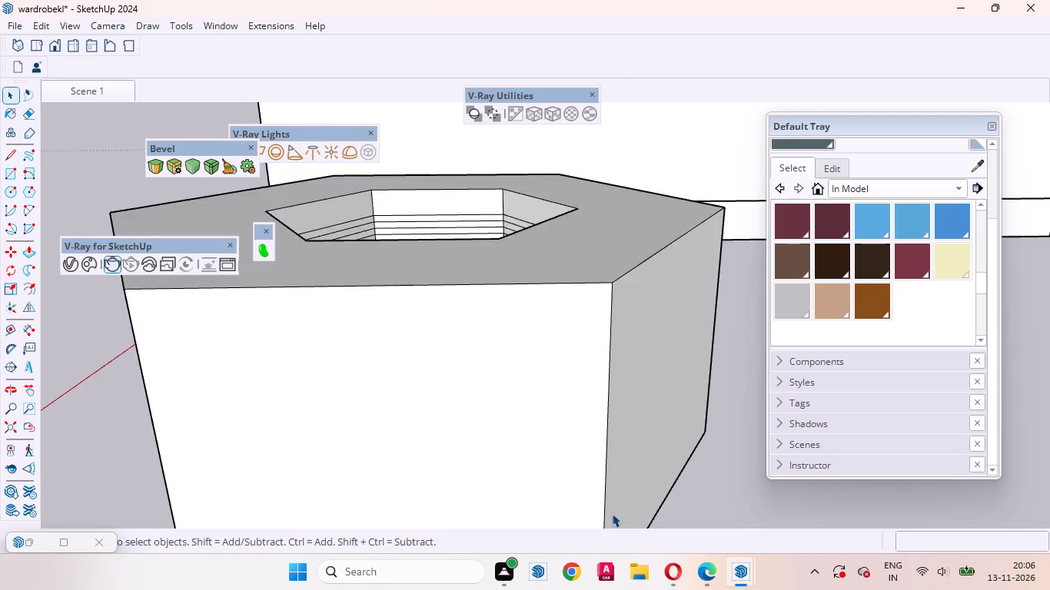
scroll(612, 513, down, 7)
scroll(530, 368, up, 14)
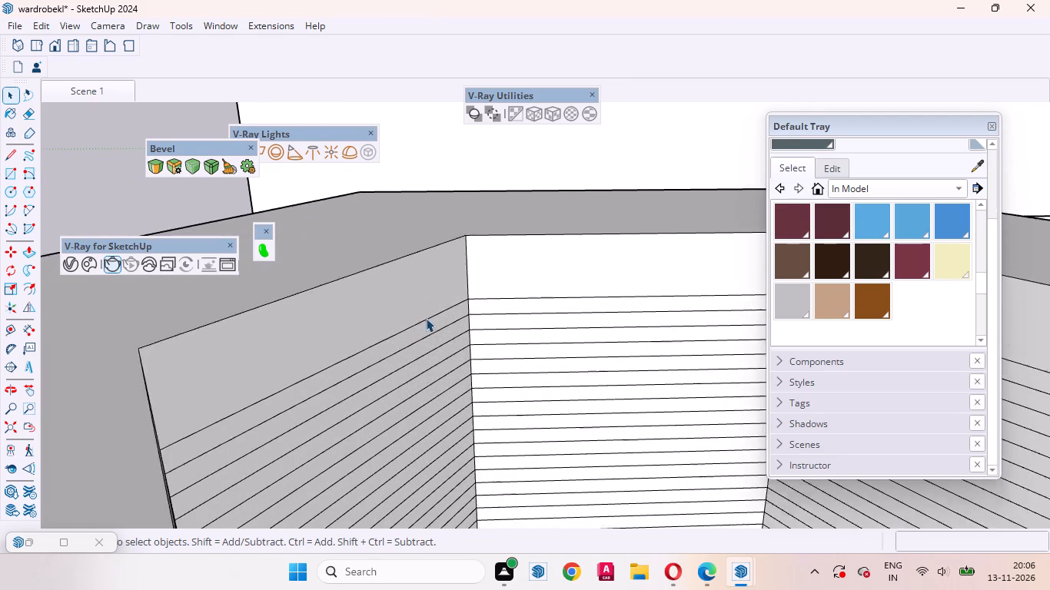
scroll(426, 318, up, 4)
click(442, 327)
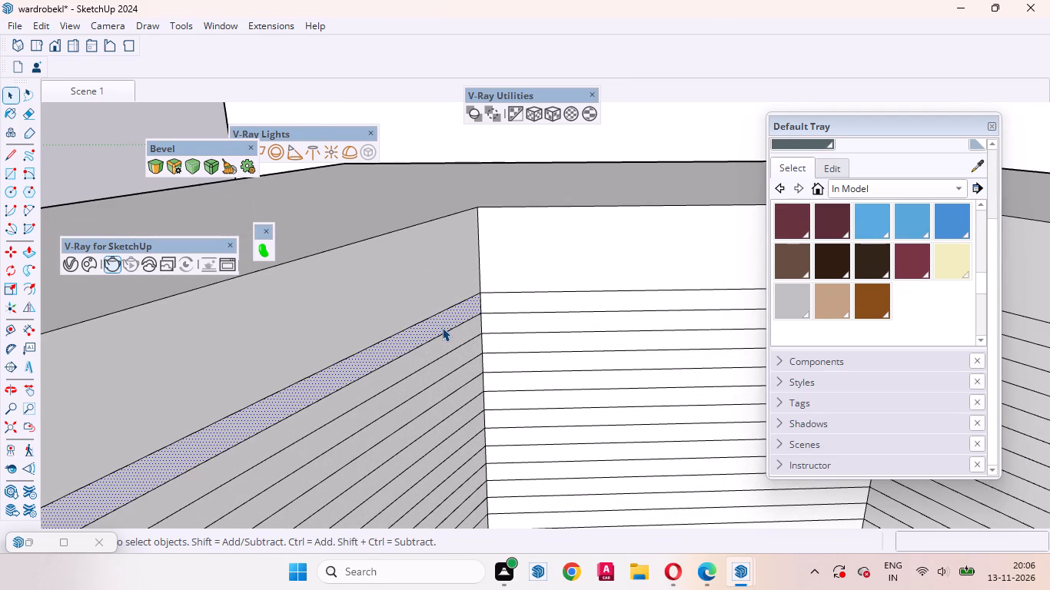
click(441, 314)
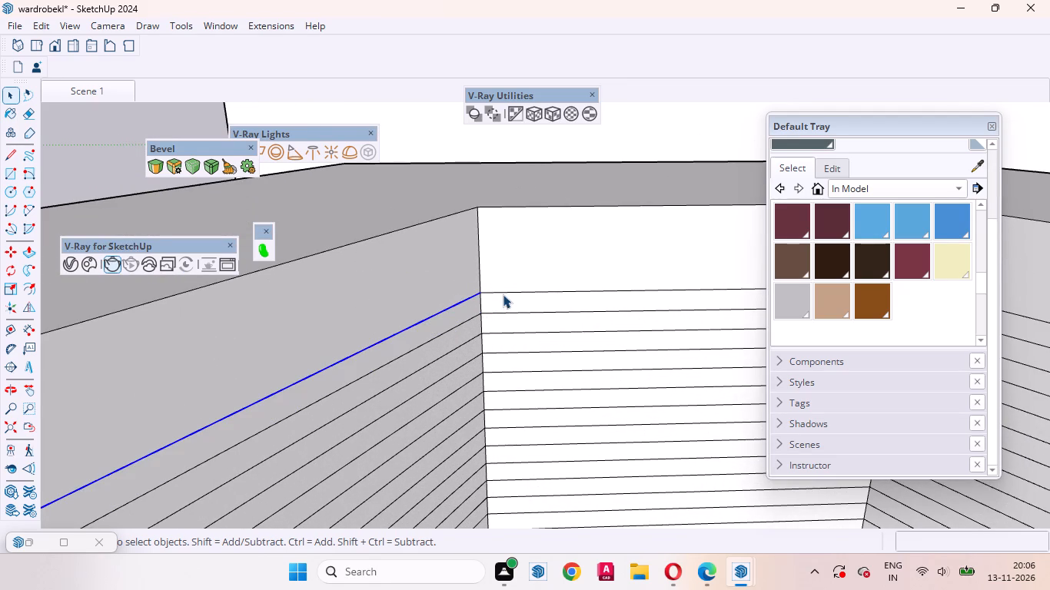
ctrl+click(504, 293)
ctrl+scroll(436, 319, down, 8)
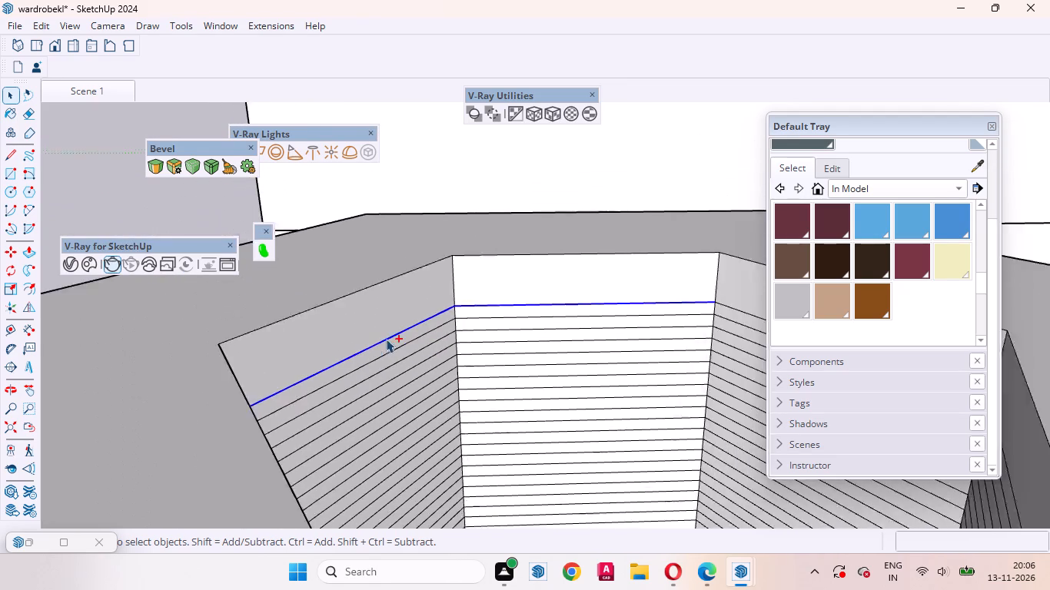
ctrl+scroll(386, 339, down, 2)
scroll(637, 329, up, 5)
ctrl+click(650, 323)
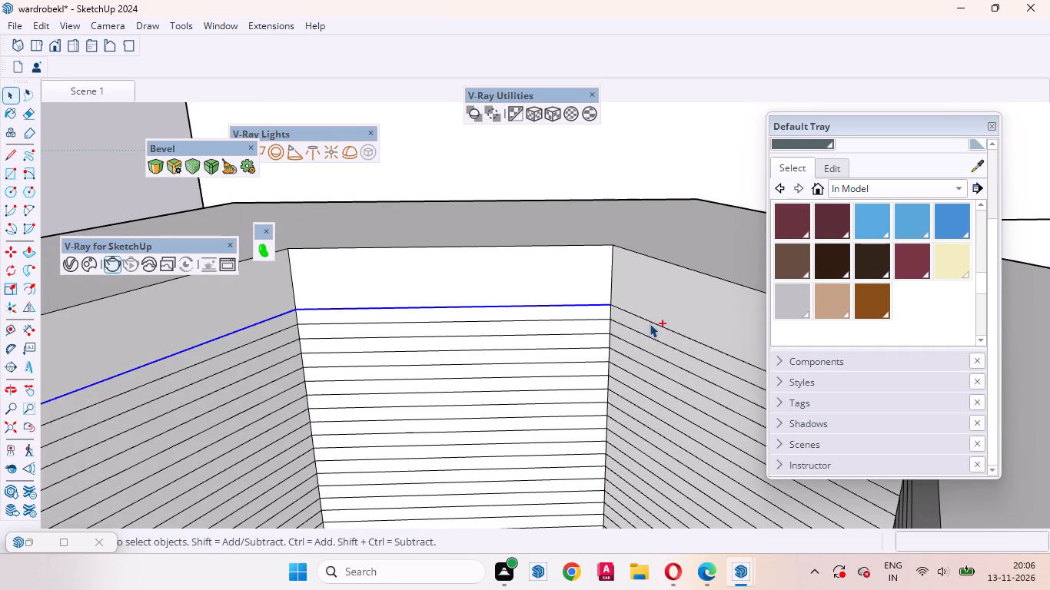
Add the uppermost dividing edges on two more adjoining inner walls of the hexagonal hole to the selection.
ctrl+scroll(563, 362, down, 7)
ctrl+middle_drag(512, 436, 297, 486)
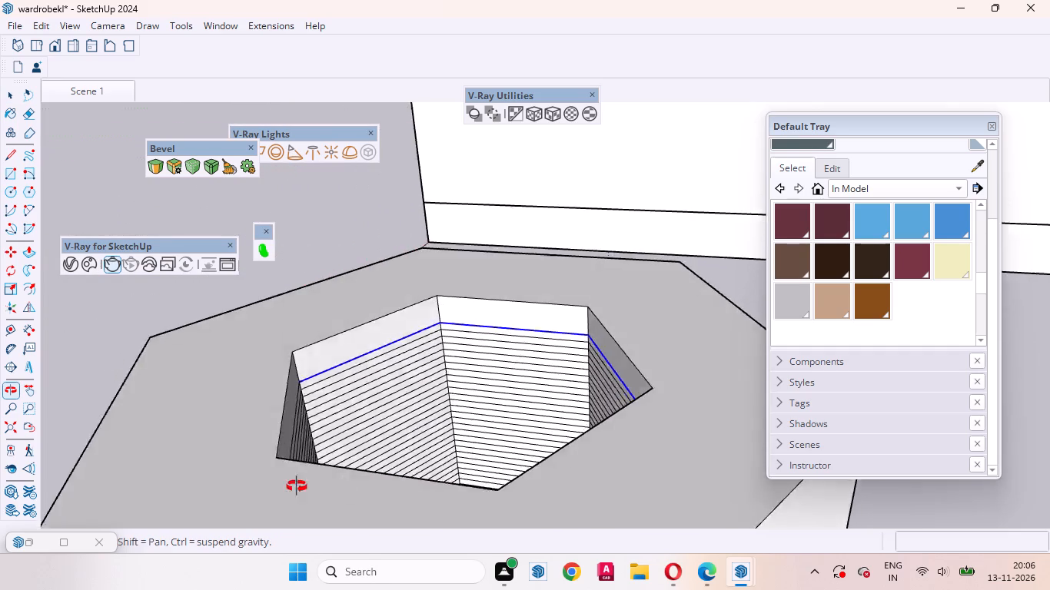
ctrl+middle_drag(297, 486, 198, 518)
ctrl+scroll(306, 403, up, 5)
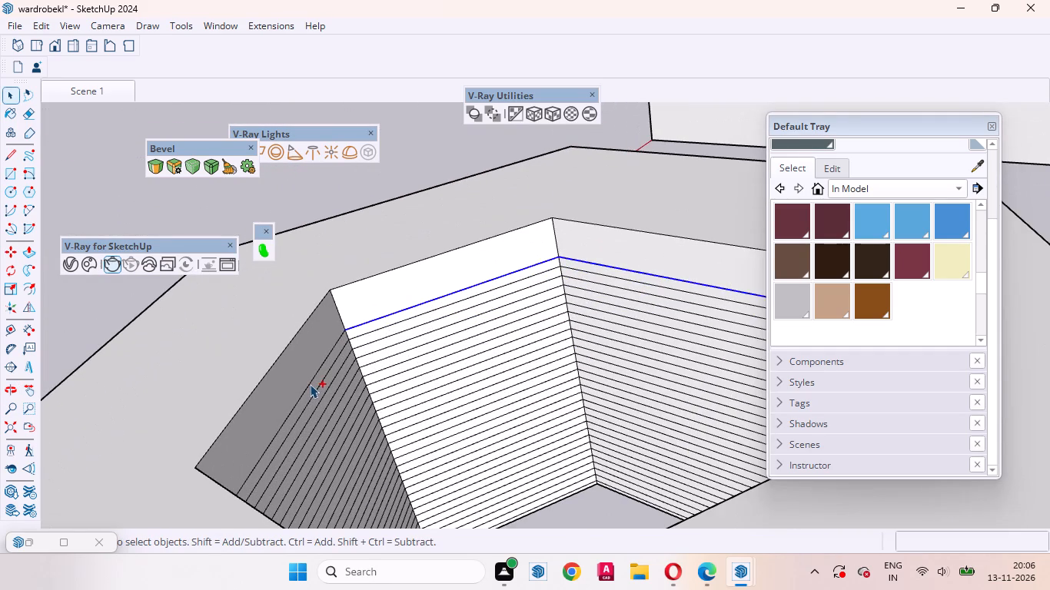
ctrl+click(310, 384)
ctrl+scroll(386, 384, down, 7)
ctrl+middle_drag(538, 443, 213, 588)
ctrl+scroll(362, 386, up, 7)
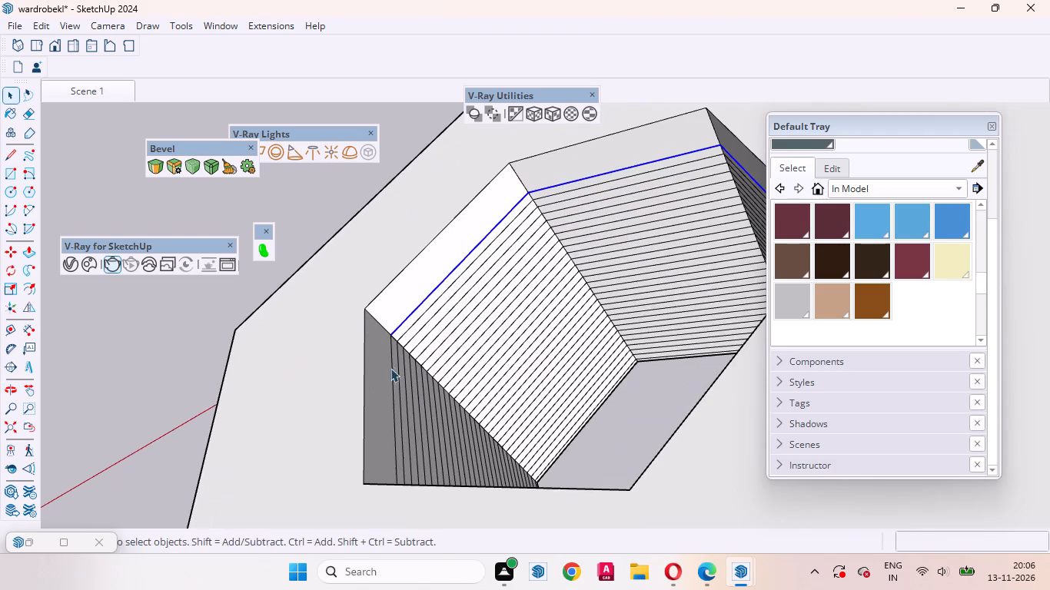
ctrl+click(392, 354)
Add the uppermost dividing edge on the last unselected inner wall, closing the hexagonal loop selection.
middle_drag(459, 376, 565, 327)
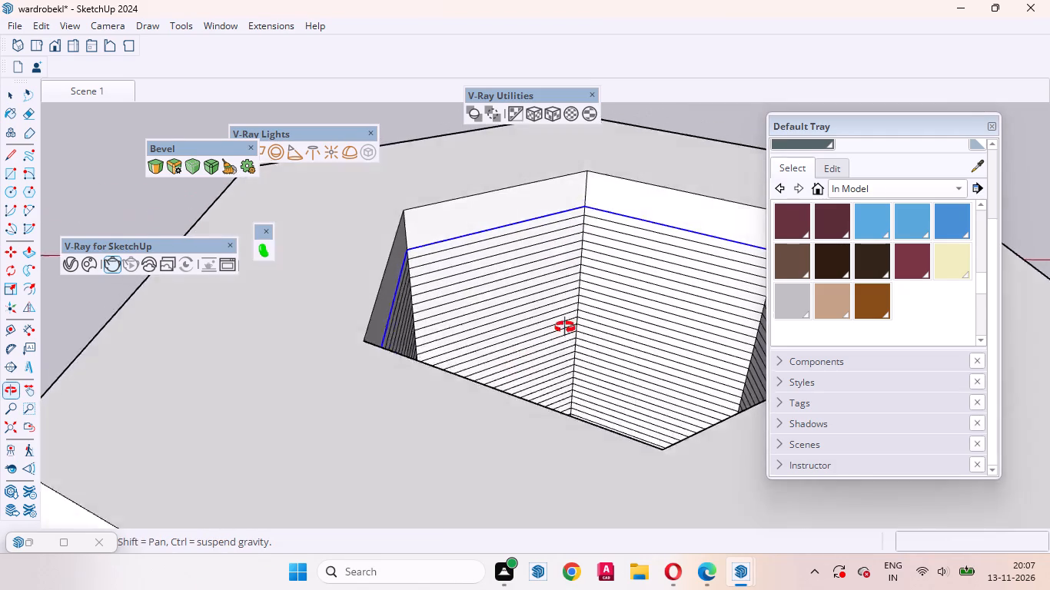
middle_drag(565, 327, 637, 374)
ctrl+scroll(526, 384, down, 12)
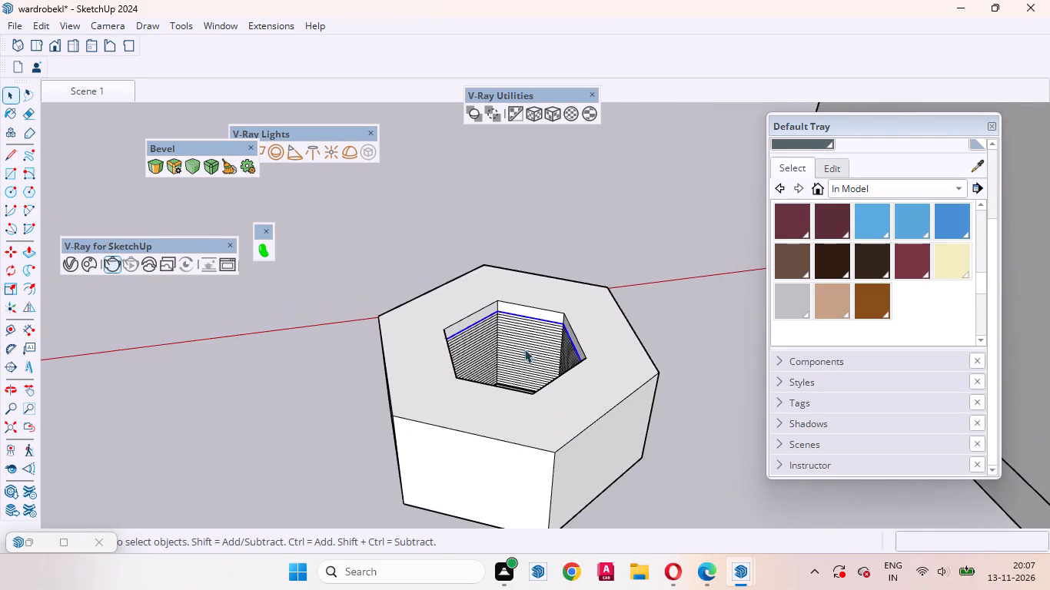
scroll(524, 349, down, 7)
ctrl+middle_drag(497, 421, 794, 586)
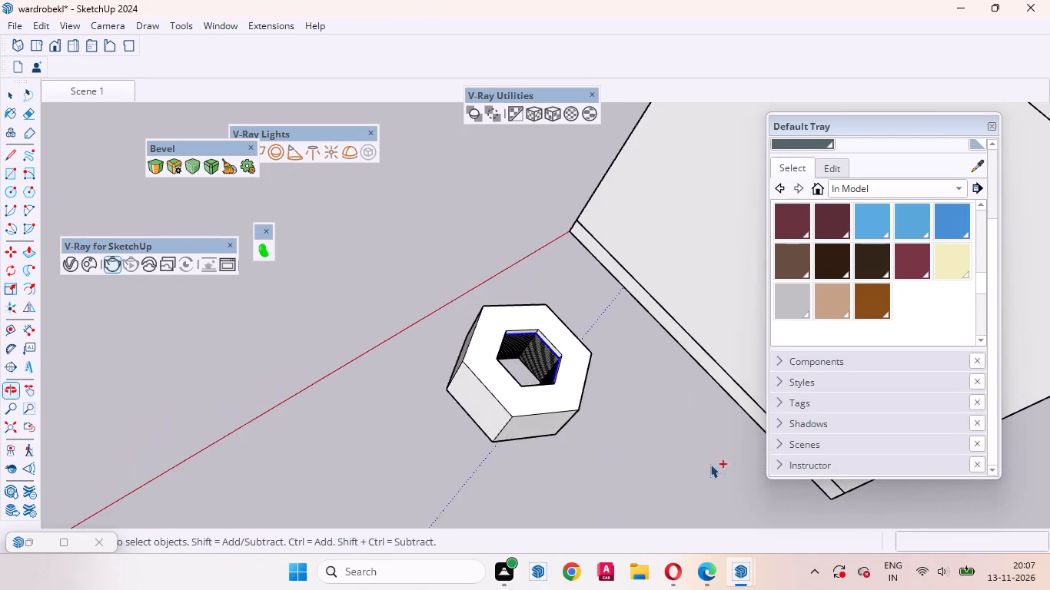
ctrl+scroll(579, 399, up, 7)
middle_drag(531, 530, 535, 568)
middle_drag(535, 392, 401, 496)
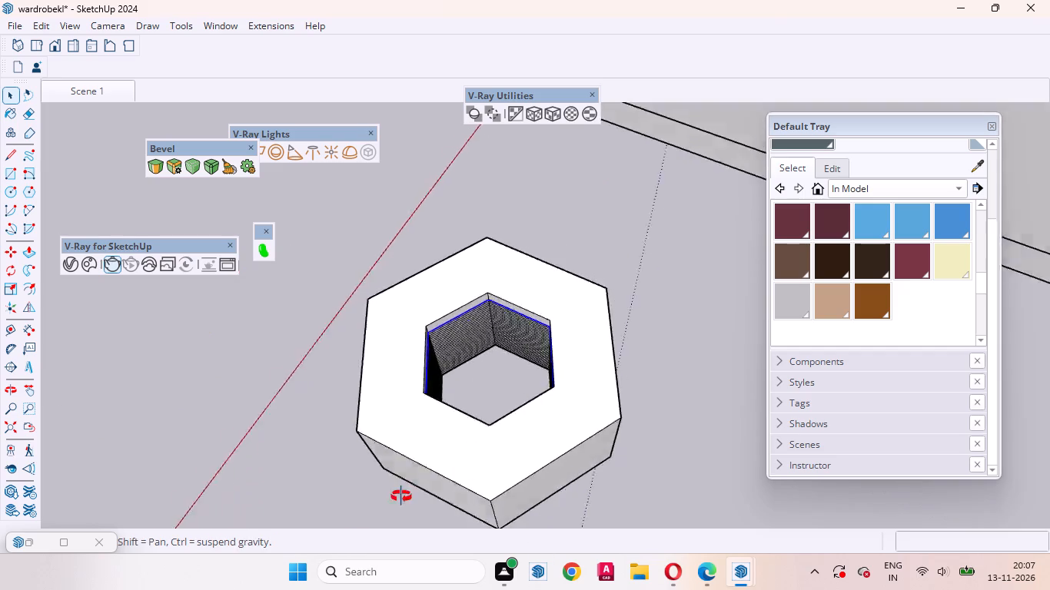
middle_drag(401, 496, 179, 555)
middle_drag(370, 446, 207, 550)
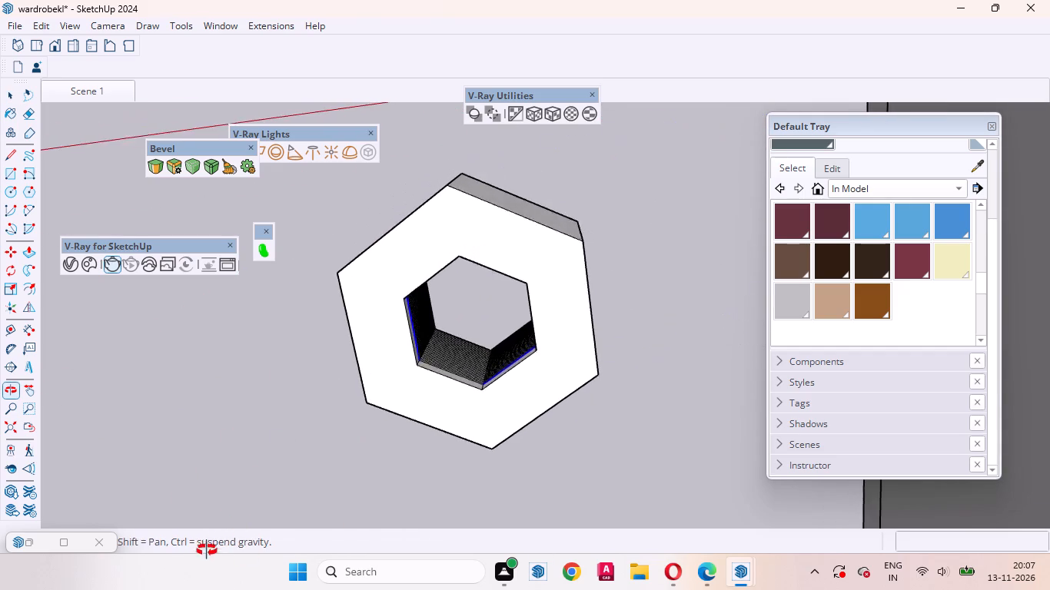
middle_drag(207, 550, 215, 535)
scroll(432, 429, up, 17)
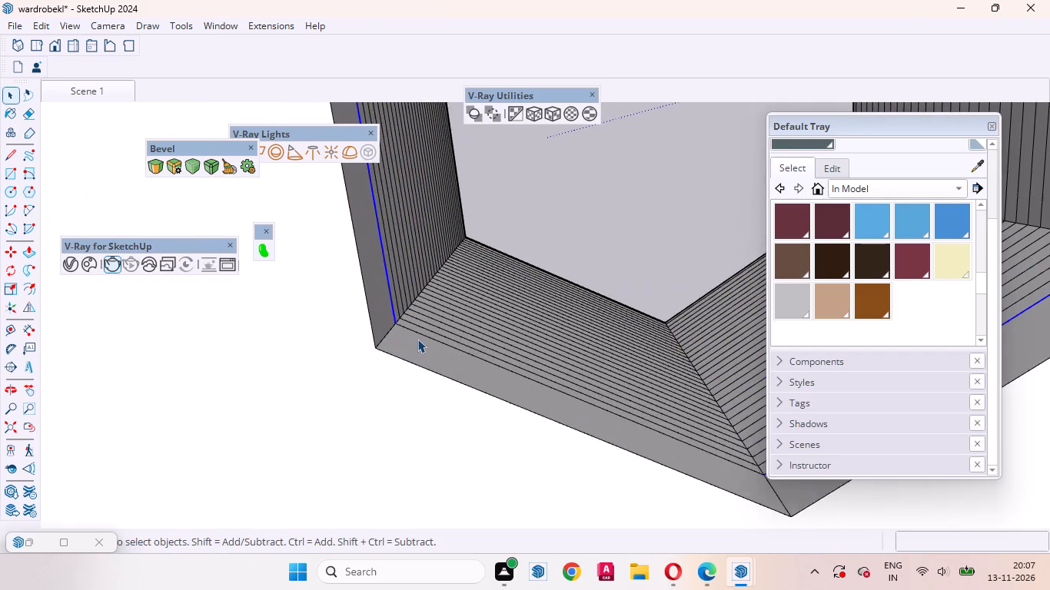
scroll(417, 339, up, 10)
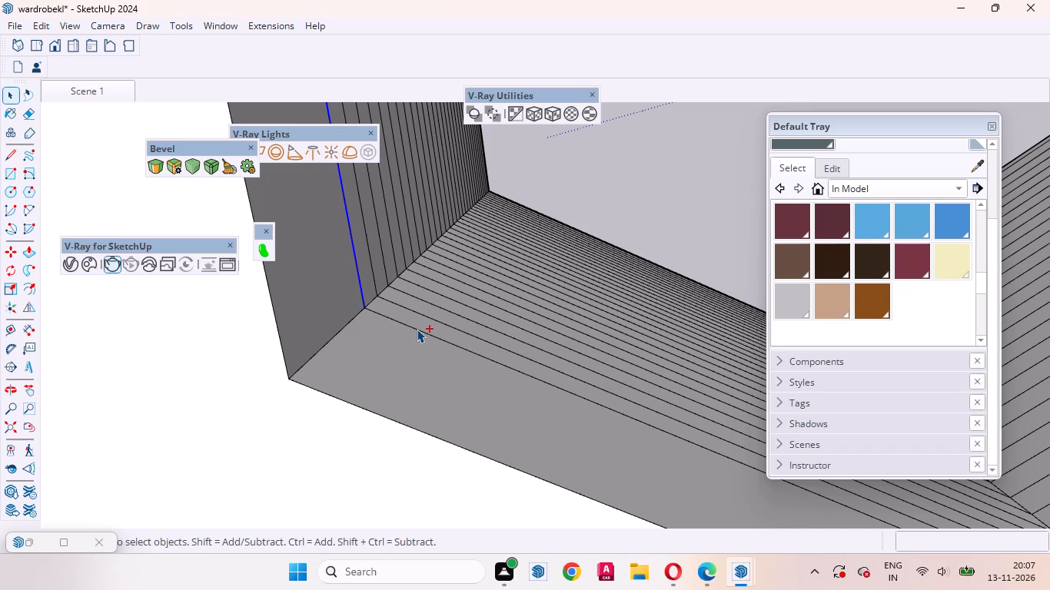
ctrl+click(417, 329)
Copy the selected edge loop 12 mm toward the hole's upper rim and multiply it to four copies.
scroll(390, 357, down, 9)
scroll(382, 367, up, 1)
scroll(382, 367, down, 6)
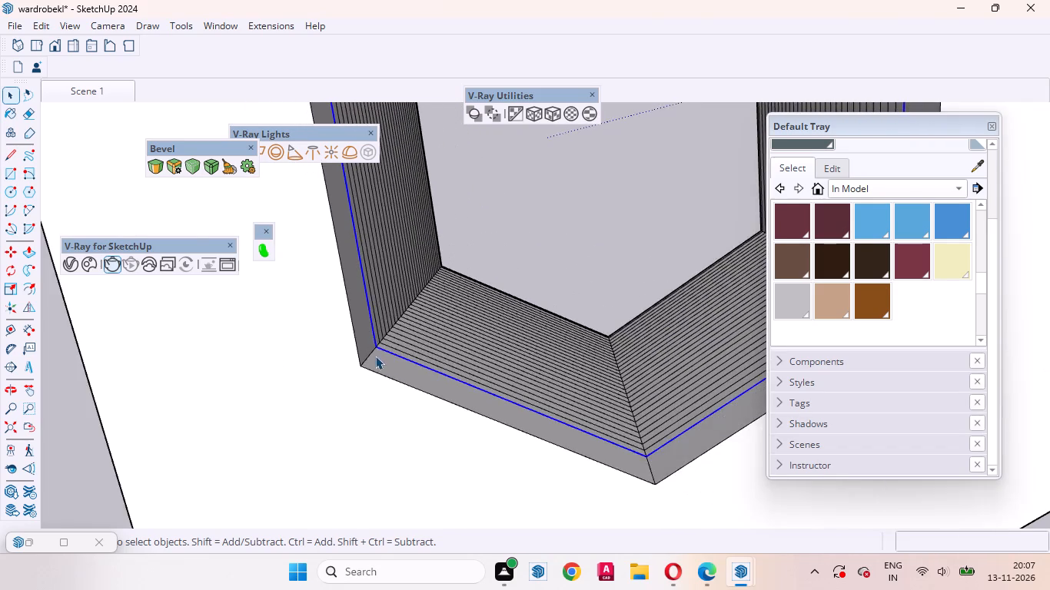
scroll(375, 356, down, 8)
scroll(421, 340, up, 17)
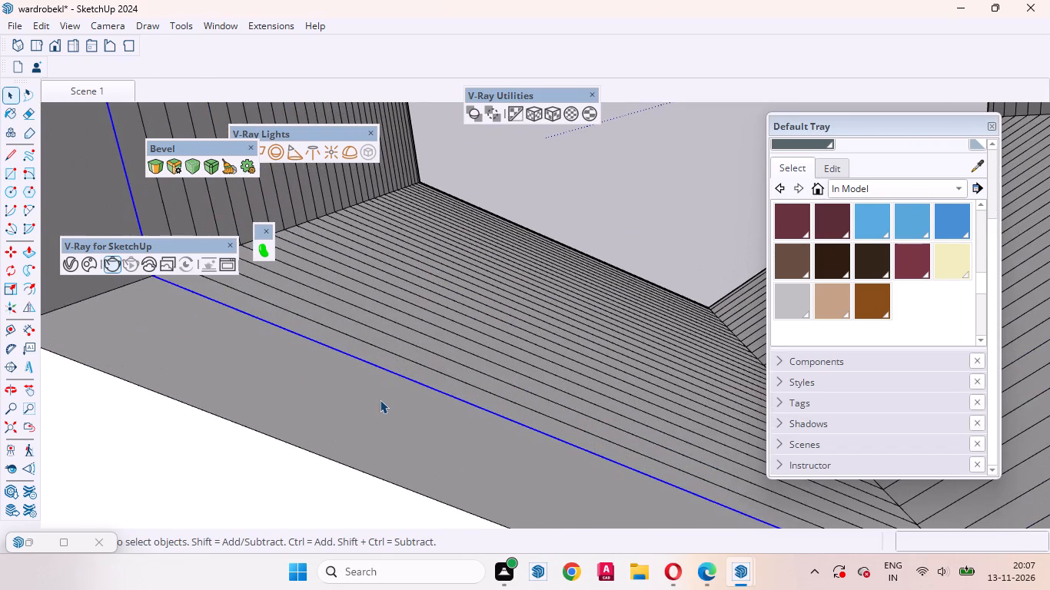
key(m)
scroll(380, 399, up, 3)
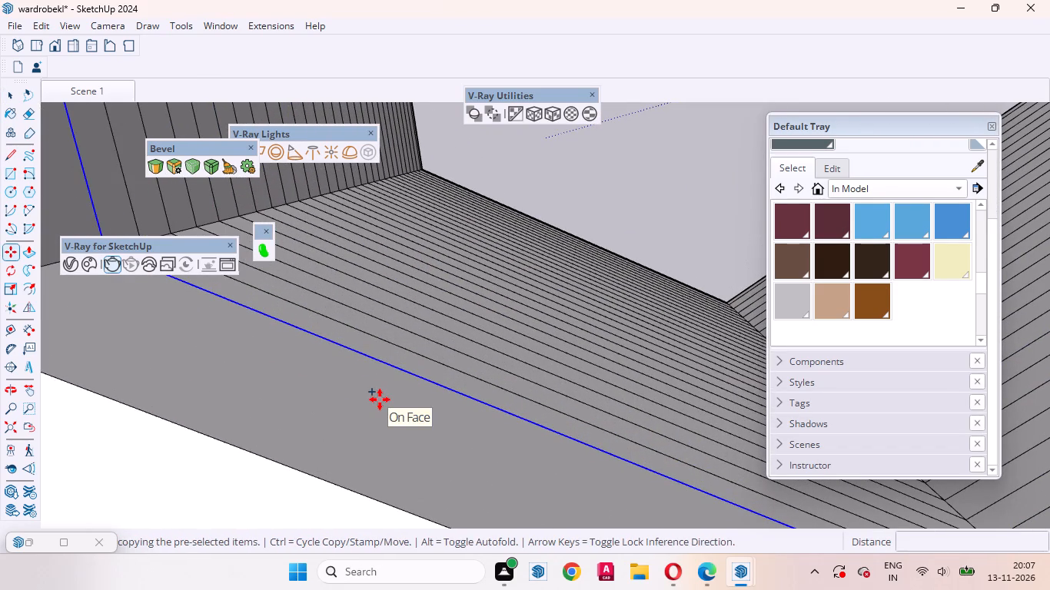
click(380, 399)
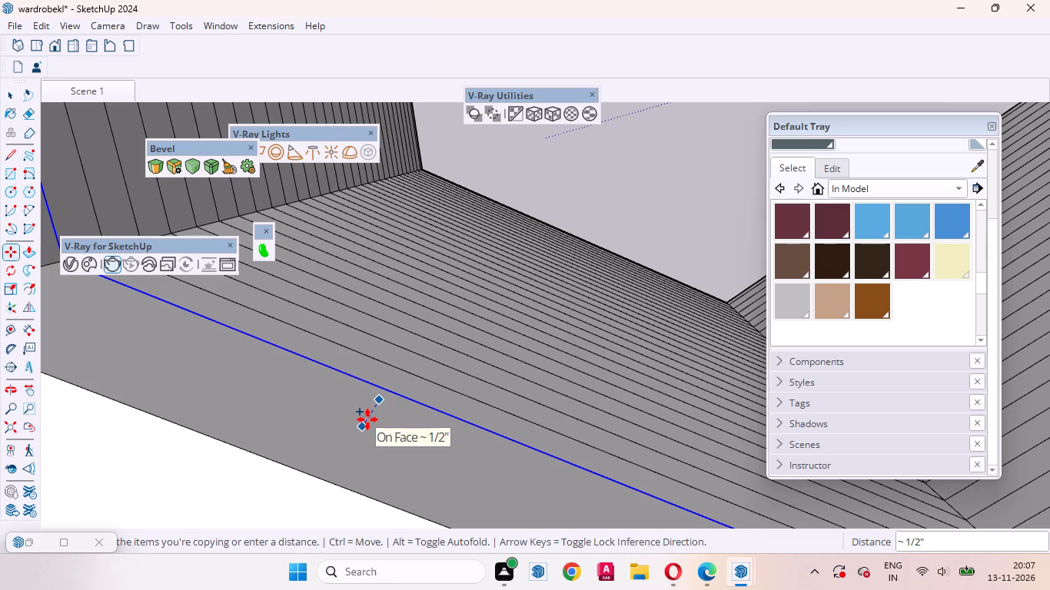
text(12)
text(mm)
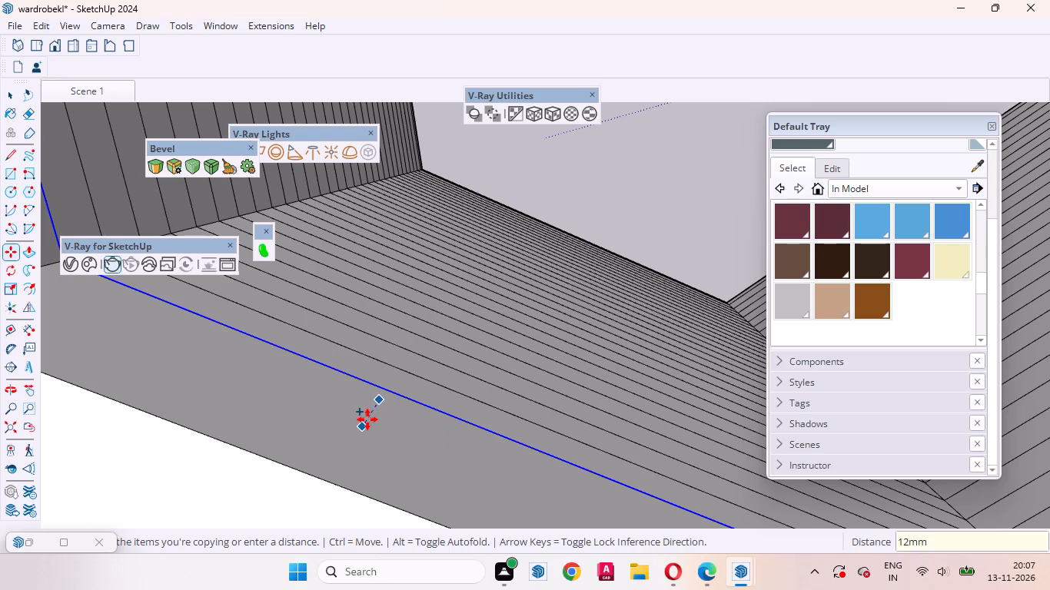
key(Return)
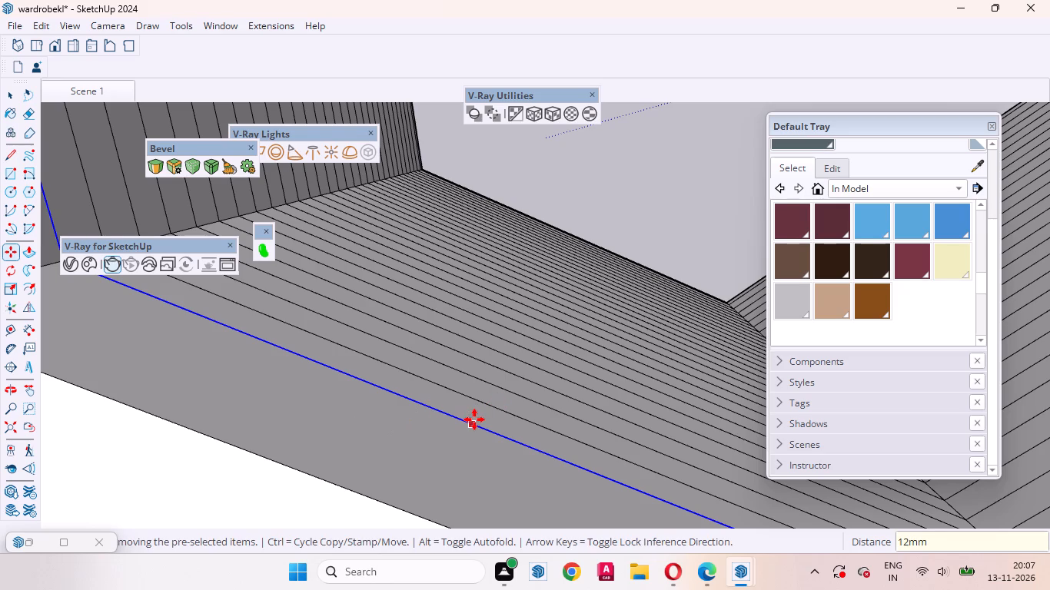
key(shift+asterisk)
key(4)
key(Return)
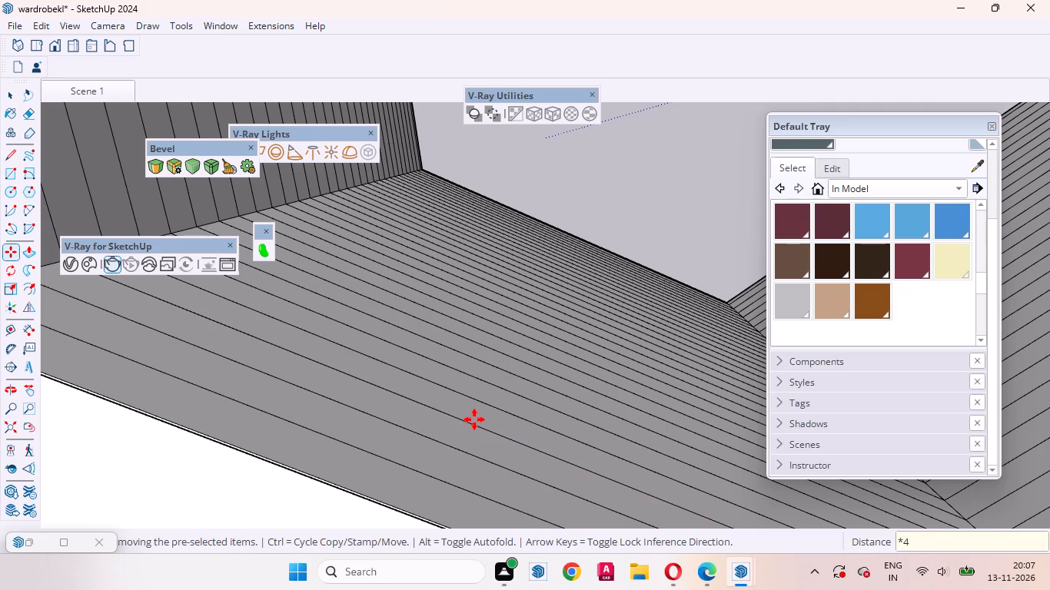
key(space)
Recess the second band below the rim 6 mm into the wall with Push/Pull on two adjoining inner walls.
scroll(501, 252, down, 7)
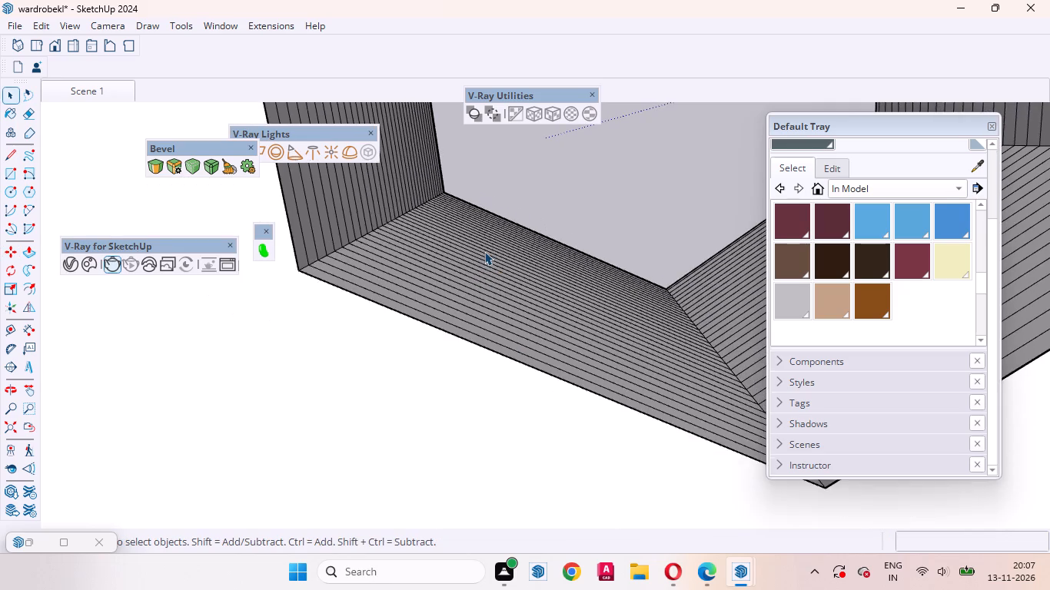
scroll(484, 251, down, 18)
middle_drag(427, 307, 489, 69)
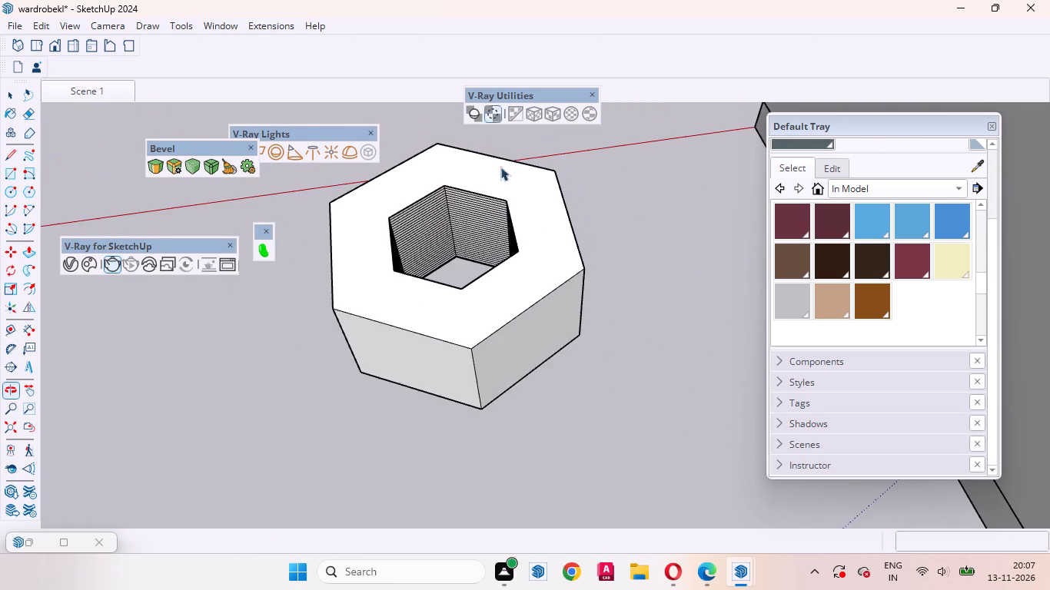
scroll(490, 230, down, 4)
middle_drag(444, 283, 656, 197)
scroll(373, 245, up, 6)
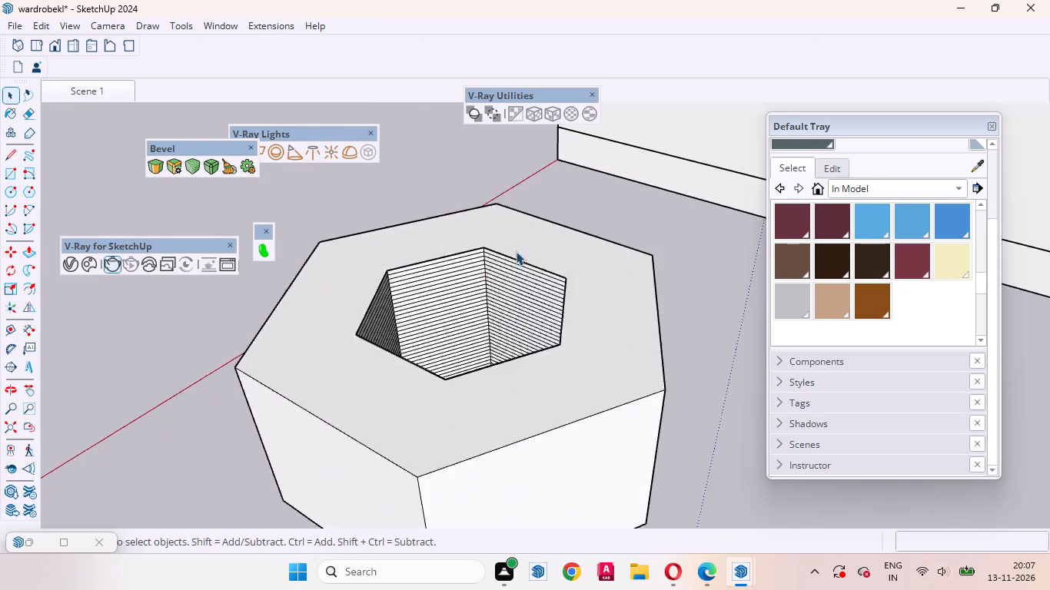
scroll(516, 251, up, 11)
middle_drag(460, 280, 517, 244)
scroll(492, 244, up, 11)
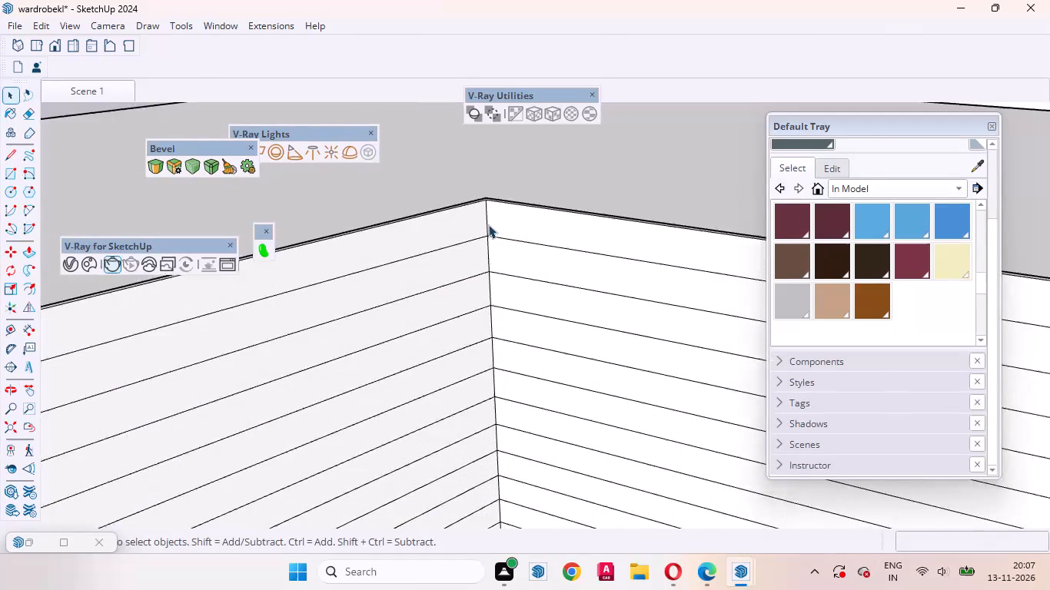
scroll(488, 224, up, 5)
click(450, 231)
scroll(518, 241, down, 9)
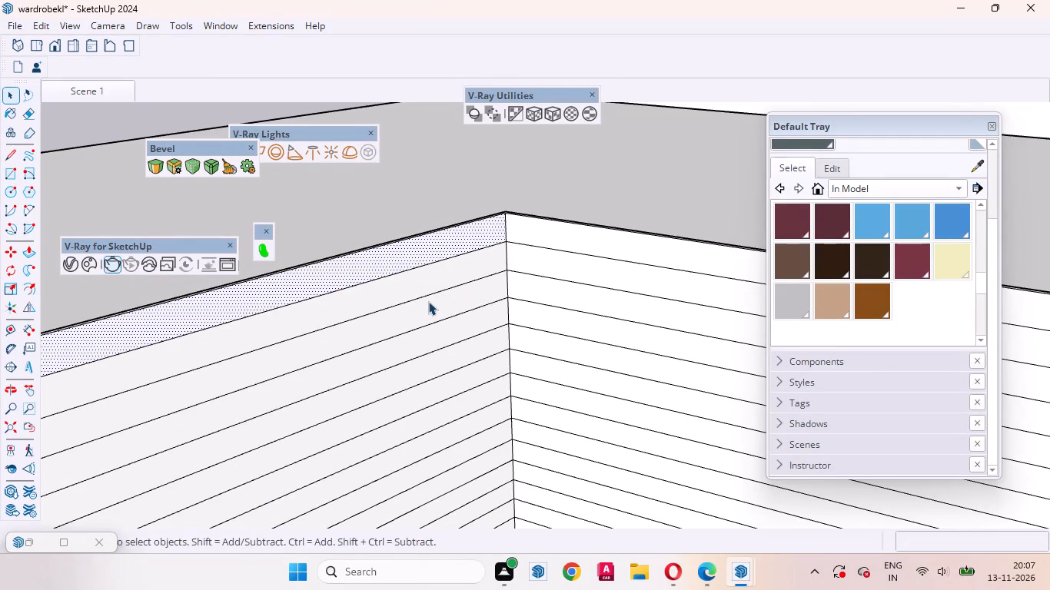
click(385, 290)
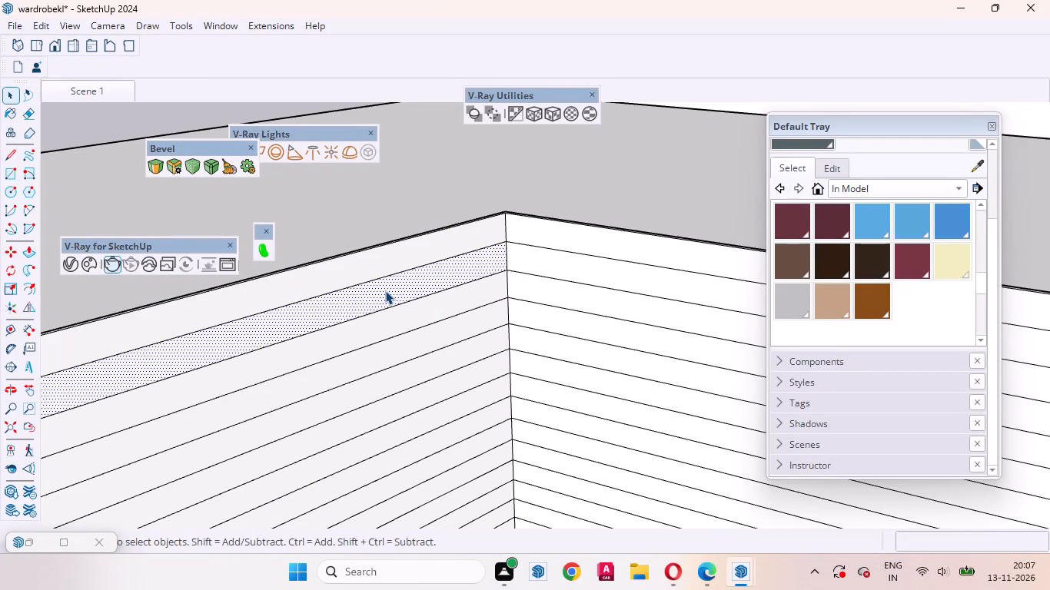
key(p)
scroll(385, 290, up, 2)
click(385, 290)
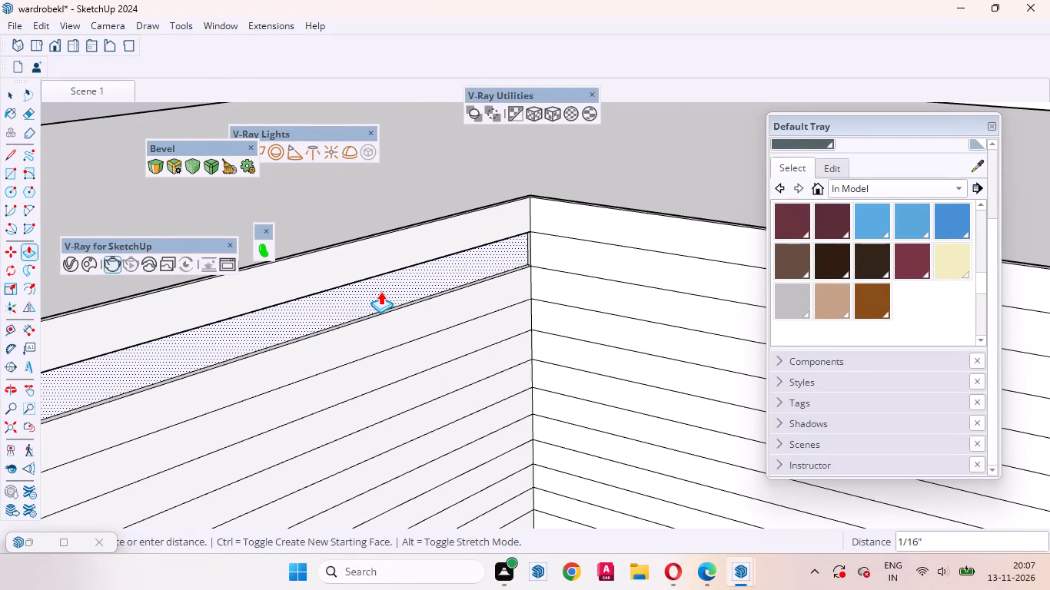
text(6mm)
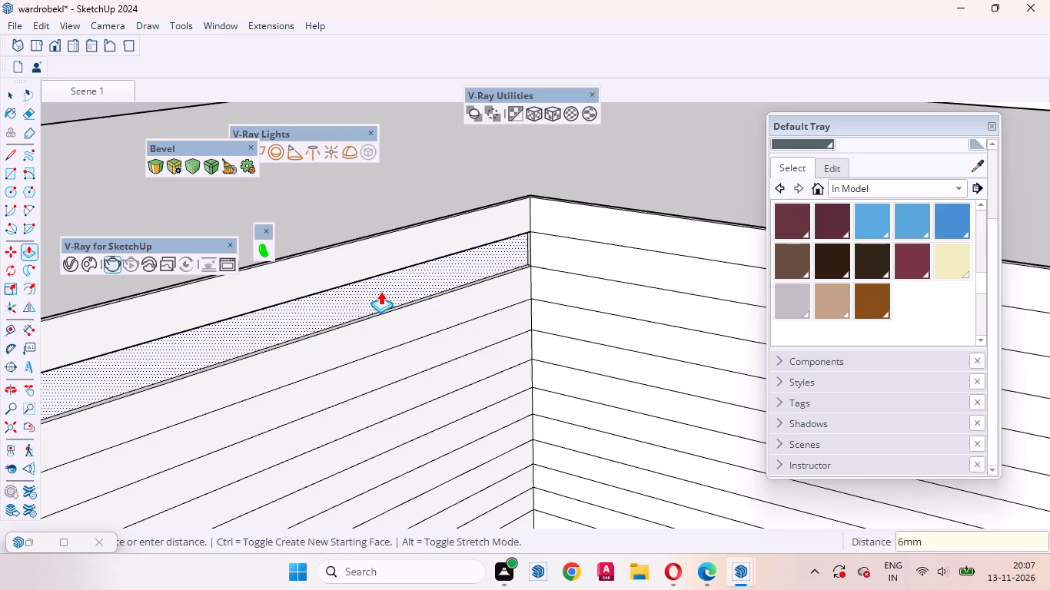
key(Return)
double_click(573, 250)
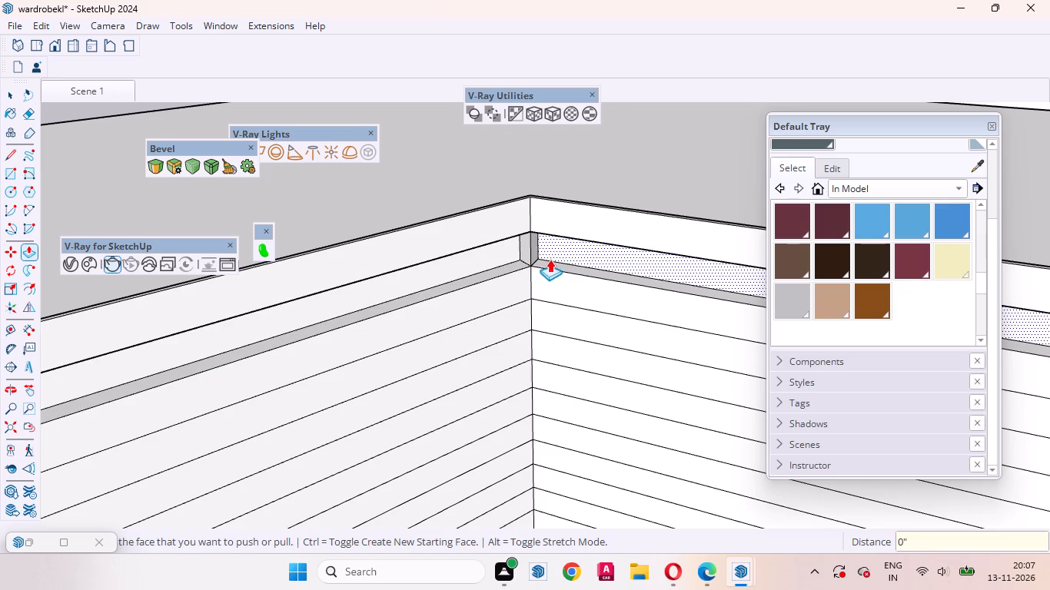
Repeat the 6 mm recess on the fourth and sixth bands below the rim on the same two walls.
double_click(506, 316)
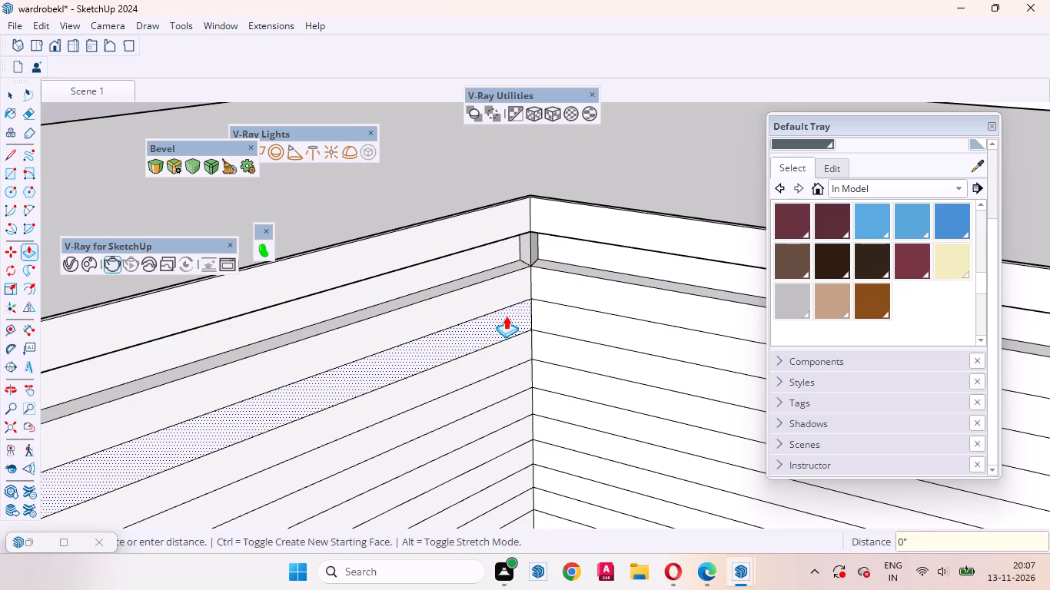
double_click(539, 310)
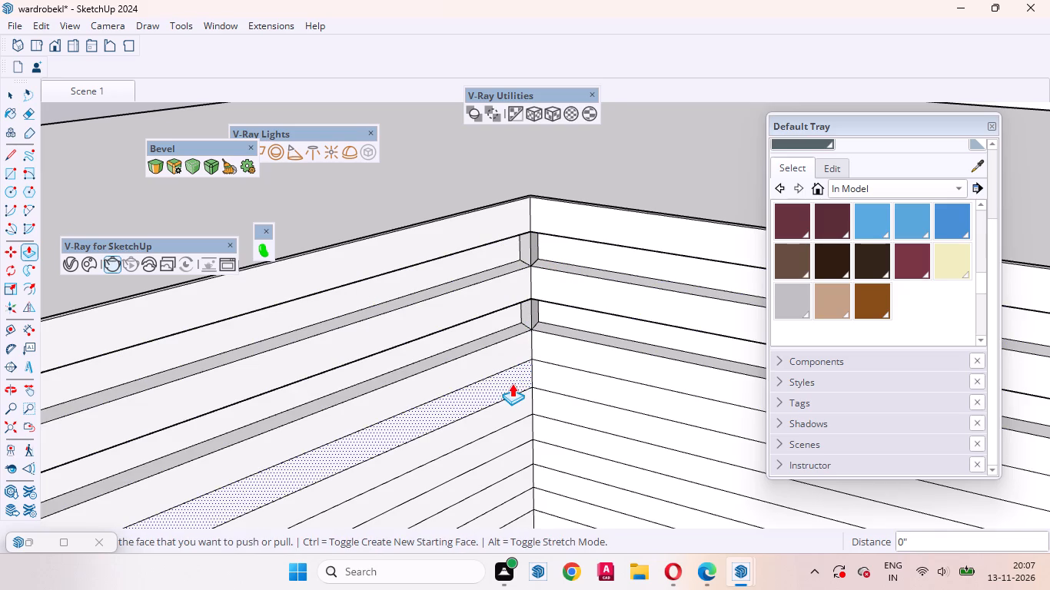
click(509, 383)
click(509, 383)
double_click(551, 375)
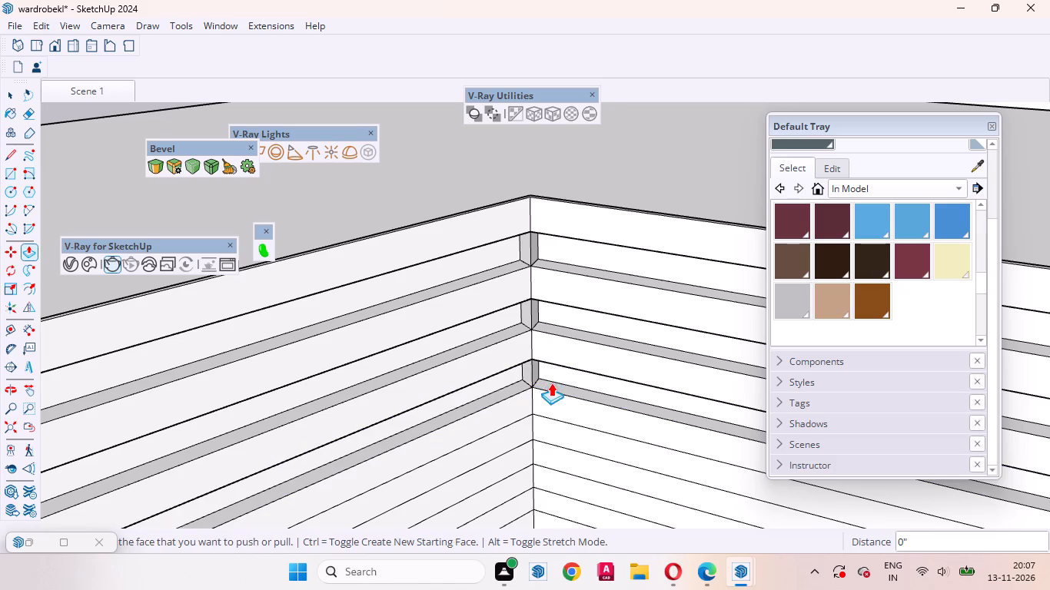
Repeat the 6 mm recess on the eighth and tenth bands below the rim on both adjoining walls.
scroll(533, 276, down, 6)
scroll(518, 368, up, 3)
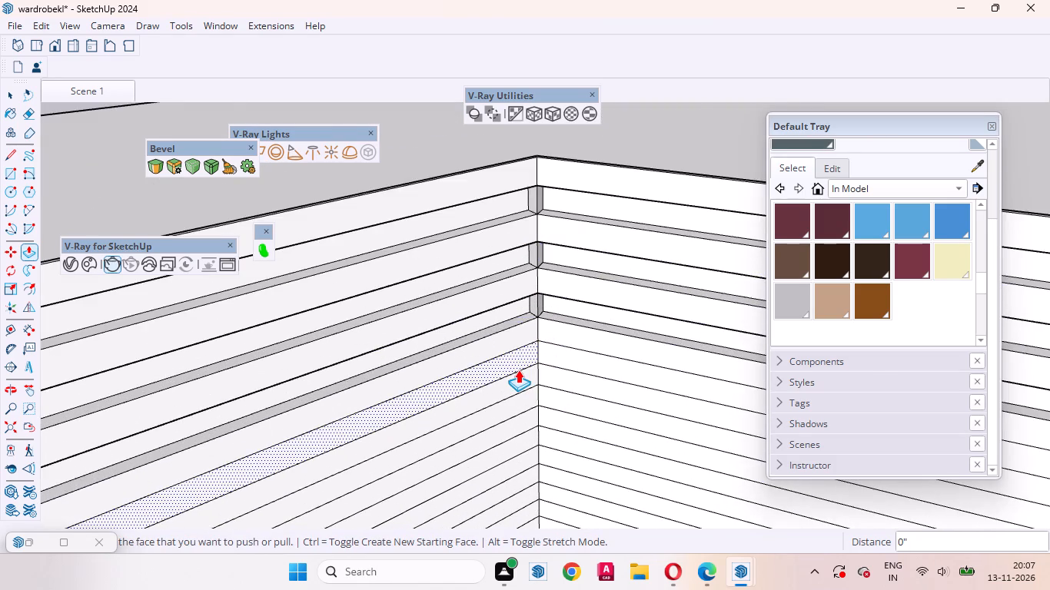
scroll(518, 370, up, 4)
double_click(509, 361)
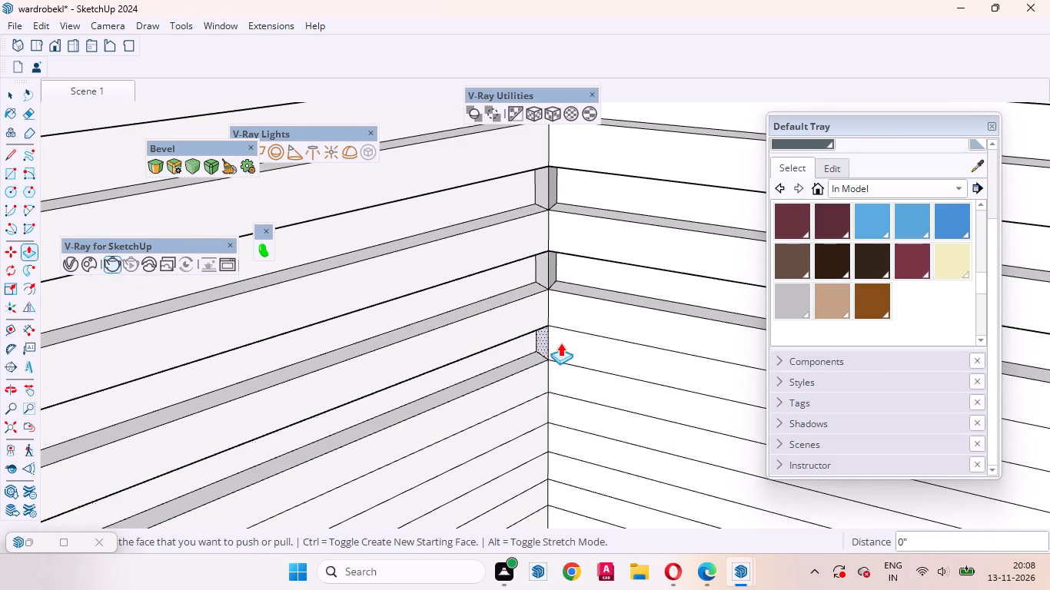
double_click(580, 342)
double_click(523, 418)
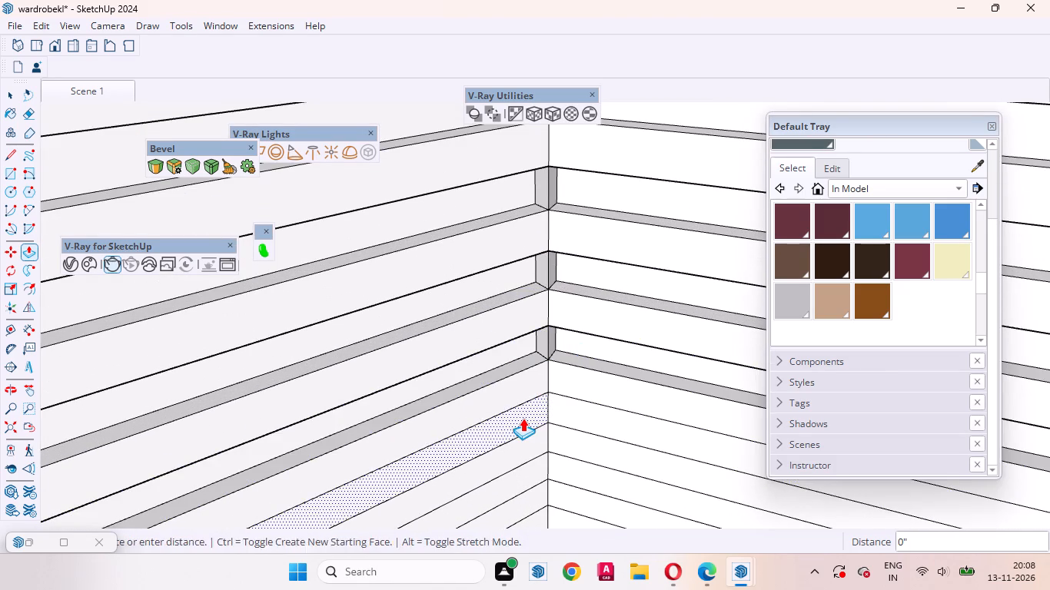
double_click(582, 407)
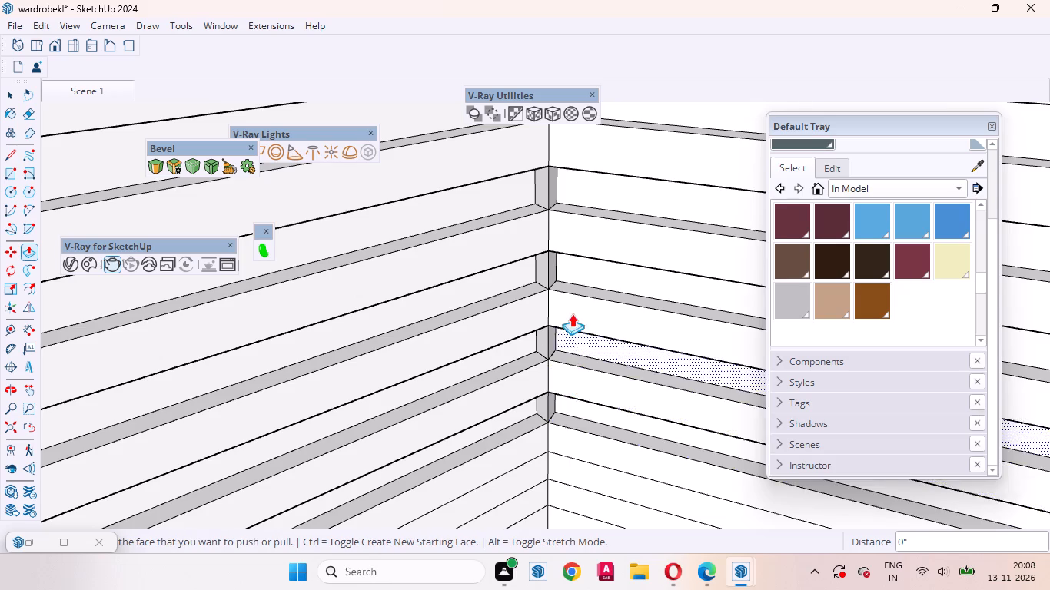
Repeat the 6 mm Push/Pull recess on the twelfth and fourteenth bands below the rim on both adjoining inner walls.
scroll(571, 311, down, 3)
scroll(560, 416, up, 5)
double_click(526, 442)
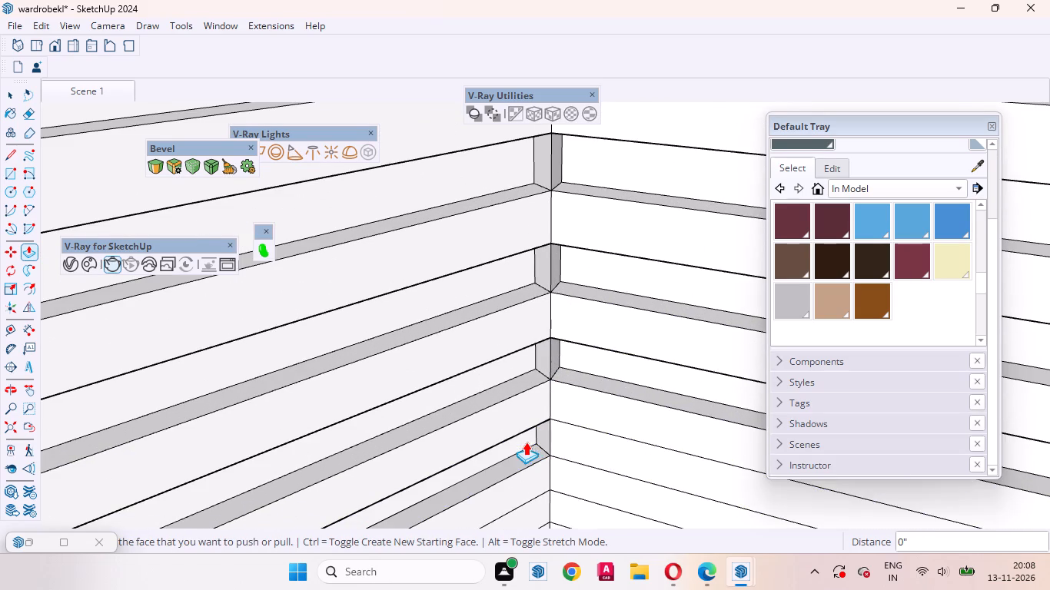
double_click(565, 441)
scroll(557, 325, down, 11)
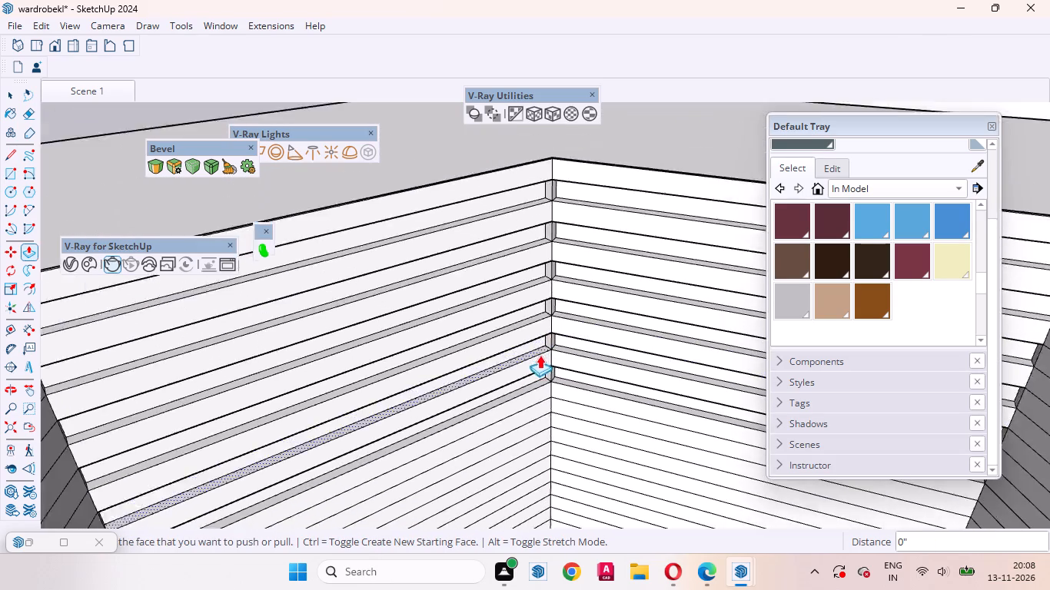
scroll(540, 355, down, 5)
middle_drag(567, 377, 566, 393)
scroll(550, 429, up, 10)
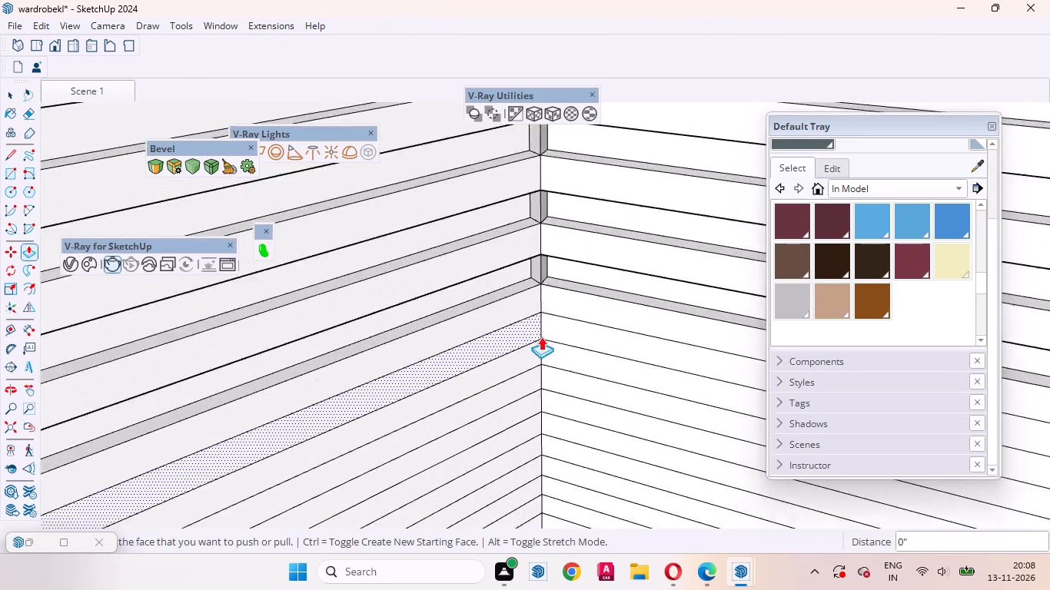
scroll(541, 336, up, 3)
double_click(563, 320)
double_click(523, 328)
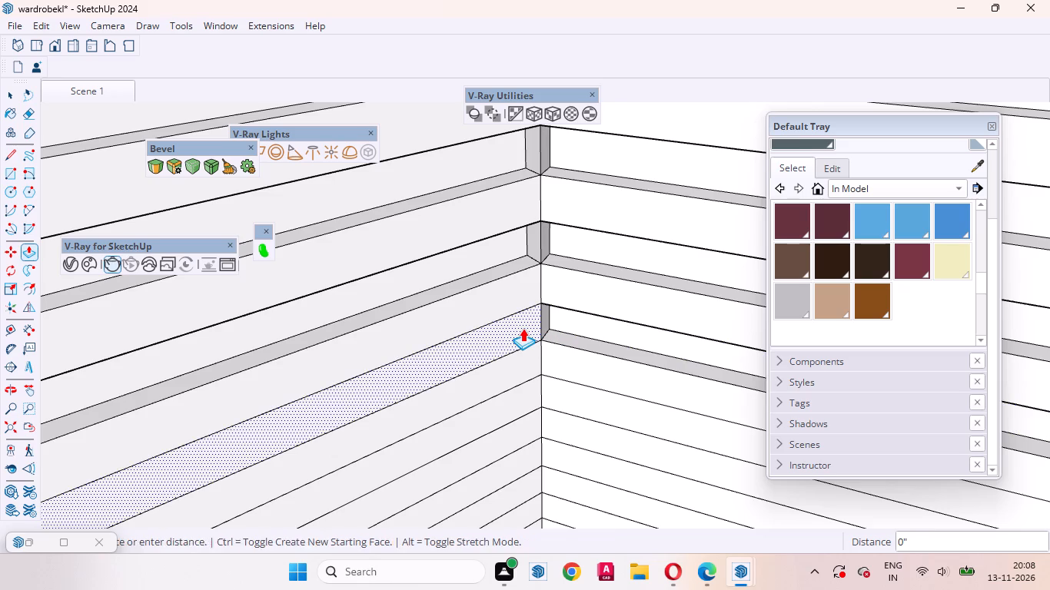
Check the wardrobe render in the V-Ray Frame Buffer and return to the SketchUp model.
click(733, 577)
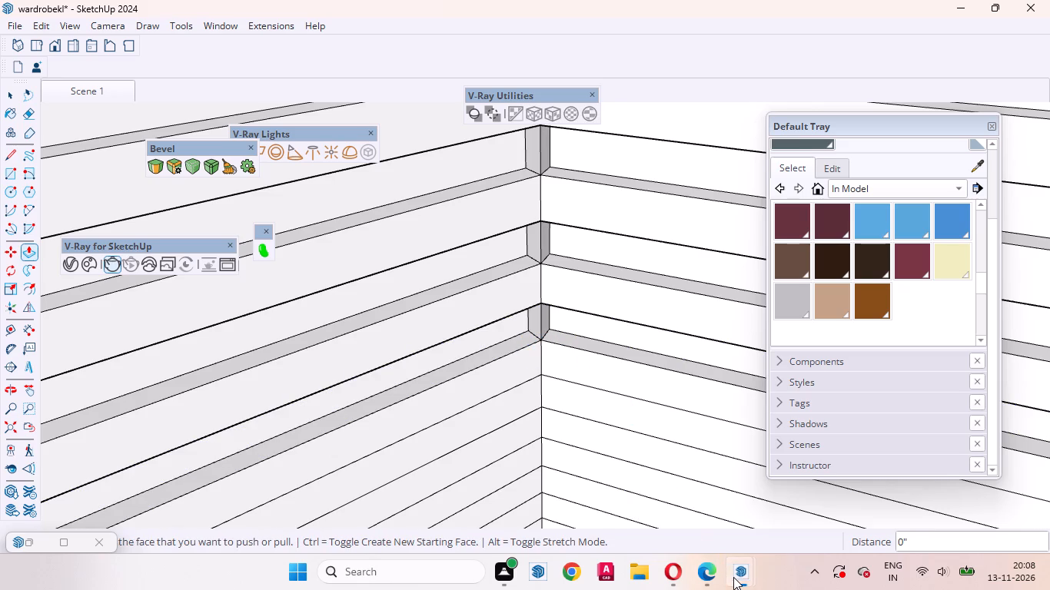
click(819, 511)
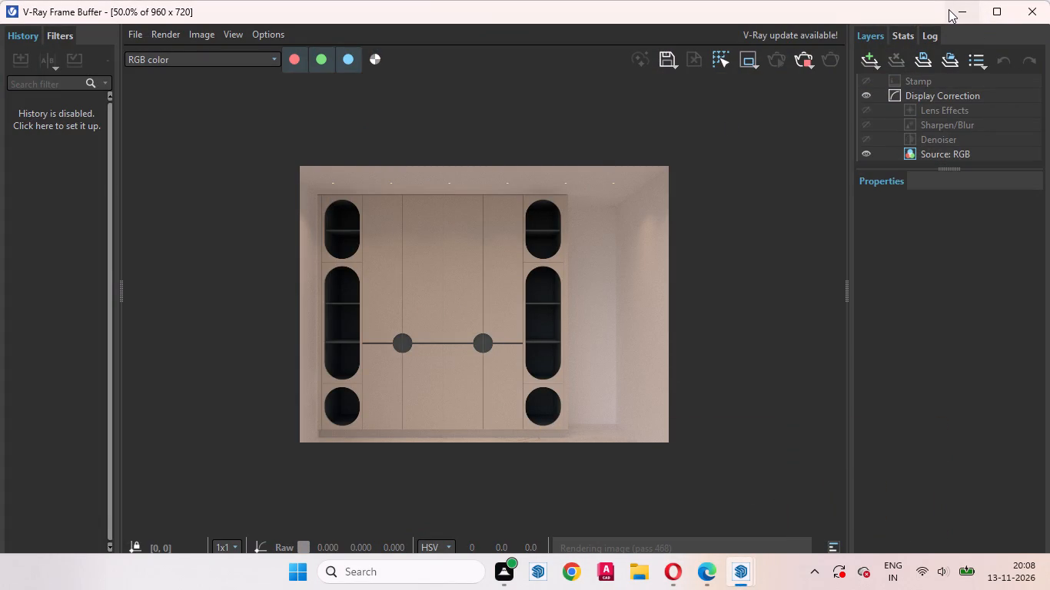
click(949, 9)
Repeat the 6 mm recess on the sixteenth and eighteenth bands below the rim on both adjoining walls.
double_click(560, 393)
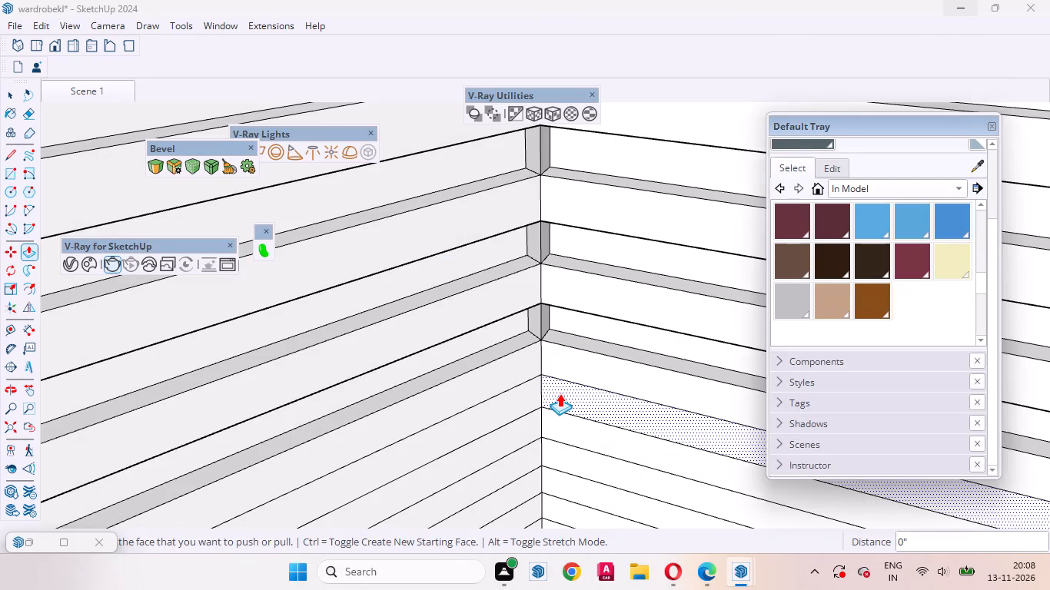
double_click(502, 405)
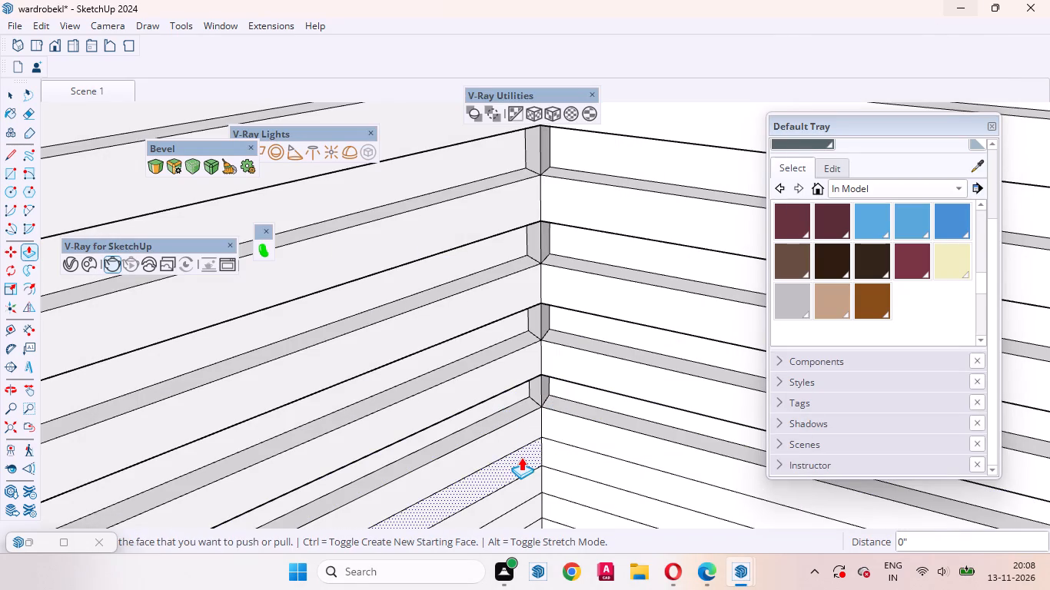
double_click(521, 457)
double_click(580, 460)
Repeat the 6 mm recess on the next two alternate bands, the twentieth and twenty-second, on both adjoining walls.
scroll(528, 303, down, 4)
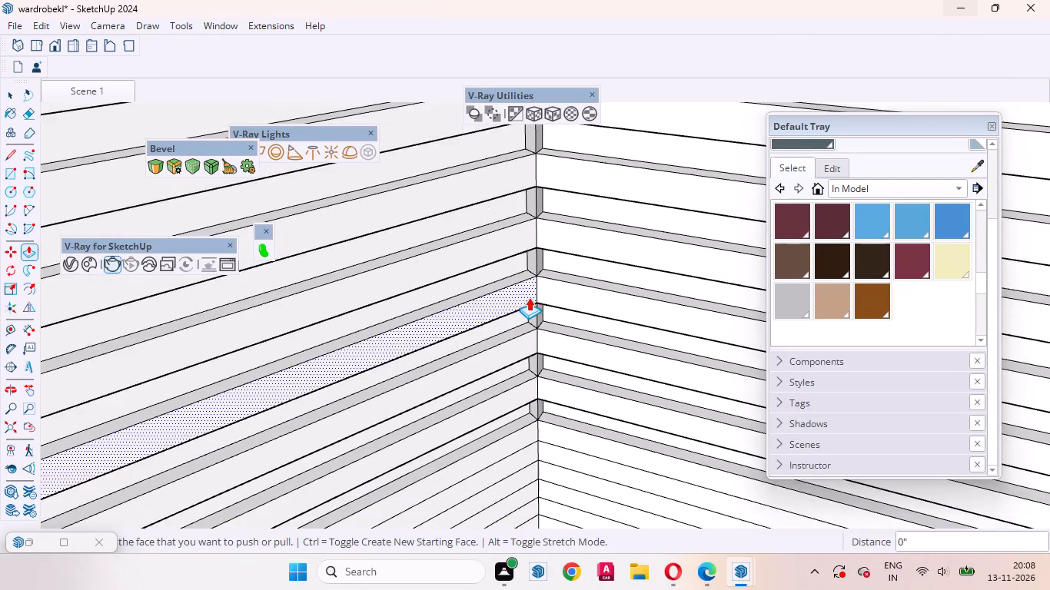
scroll(529, 297, down, 8)
scroll(550, 426, up, 8)
scroll(524, 268, up, 3)
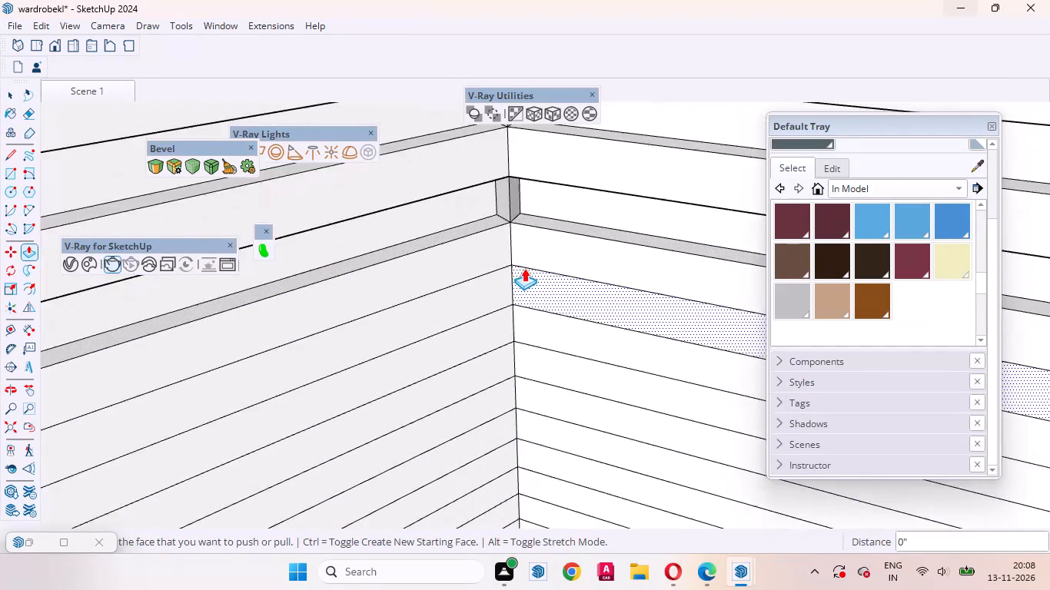
scroll(524, 268, up, 3)
double_click(542, 280)
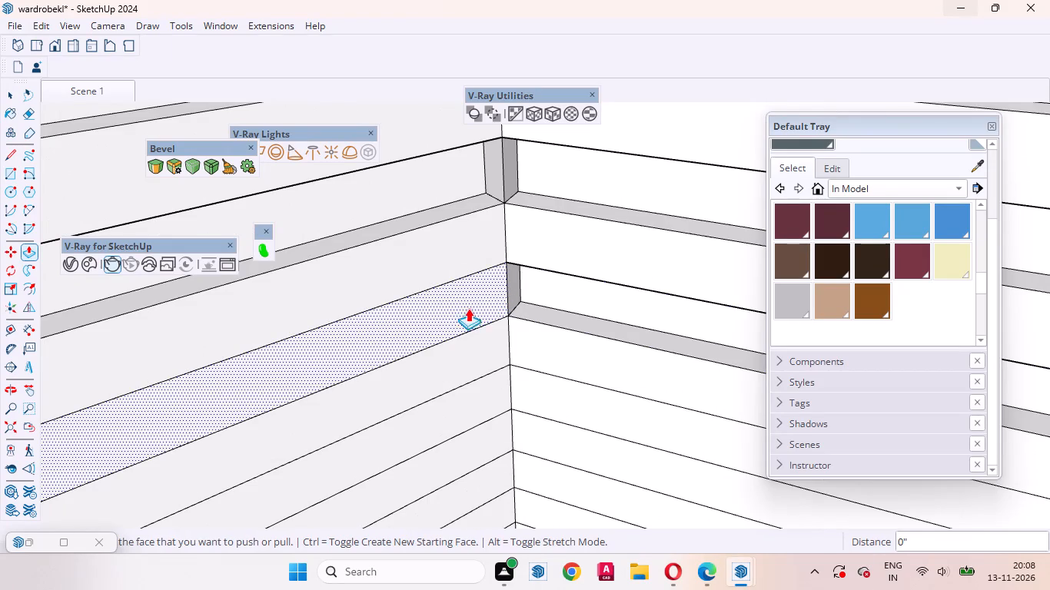
double_click(459, 304)
scroll(555, 401, up, 3)
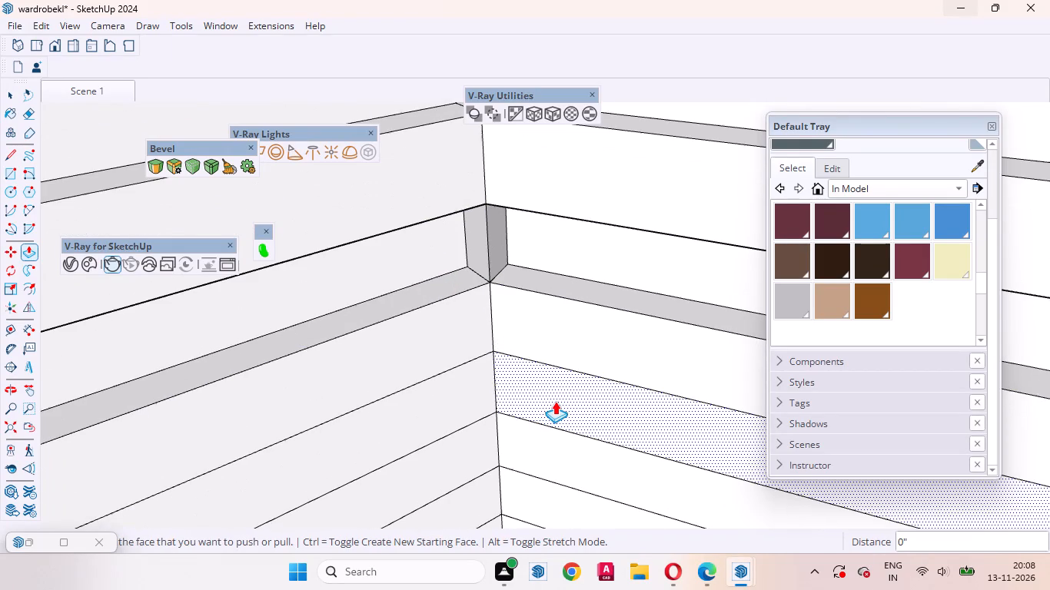
double_click(555, 401)
double_click(440, 400)
Repeat the 6 mm recess on the next two alternate bands further down the hole on both adjoining walls.
scroll(522, 277, down, 6)
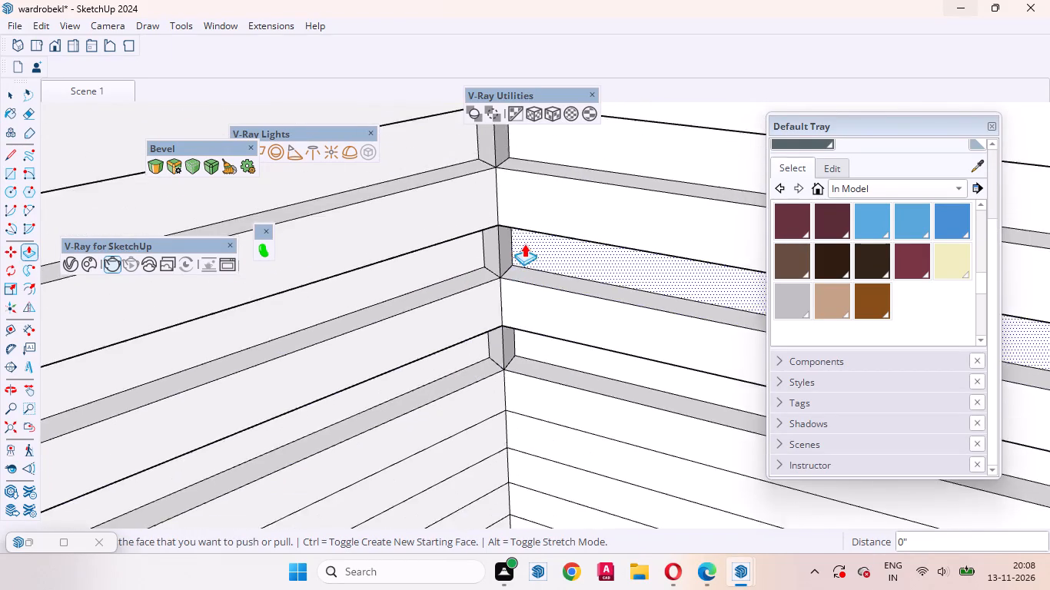
scroll(524, 244, down, 15)
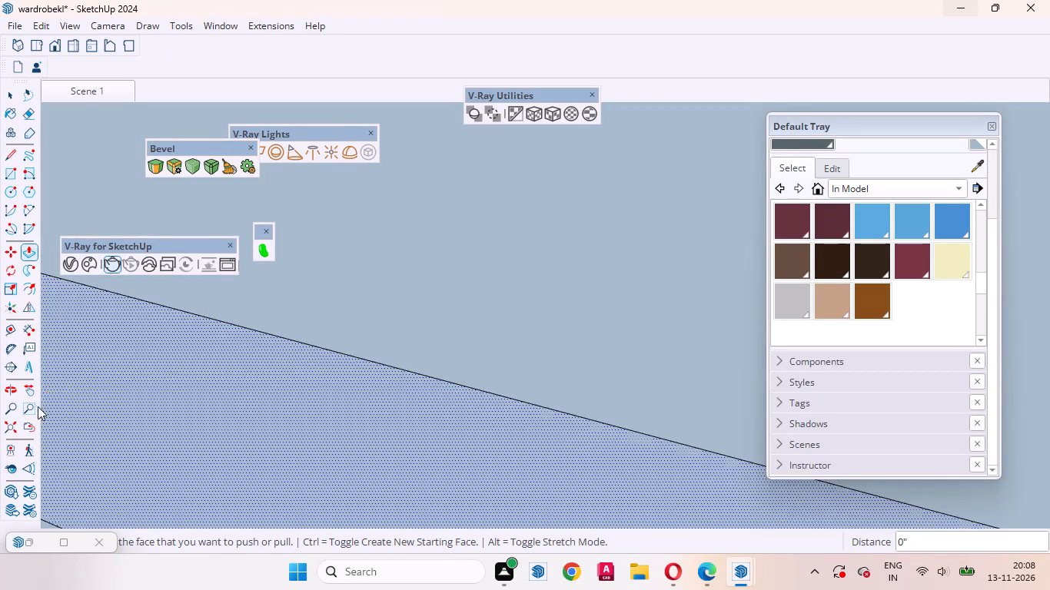
click(27, 426)
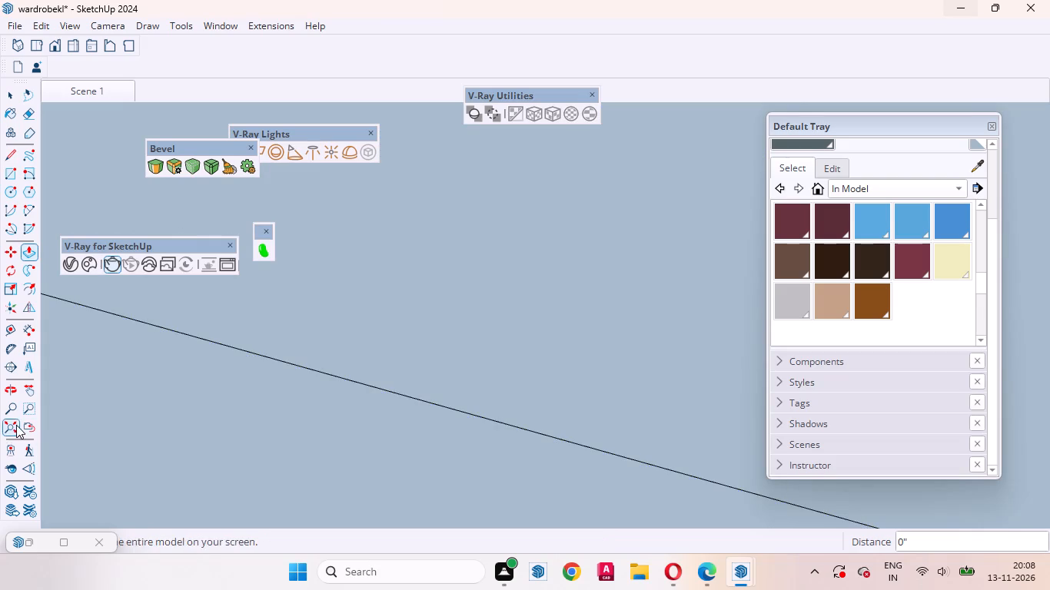
click(21, 425)
scroll(587, 439, up, 7)
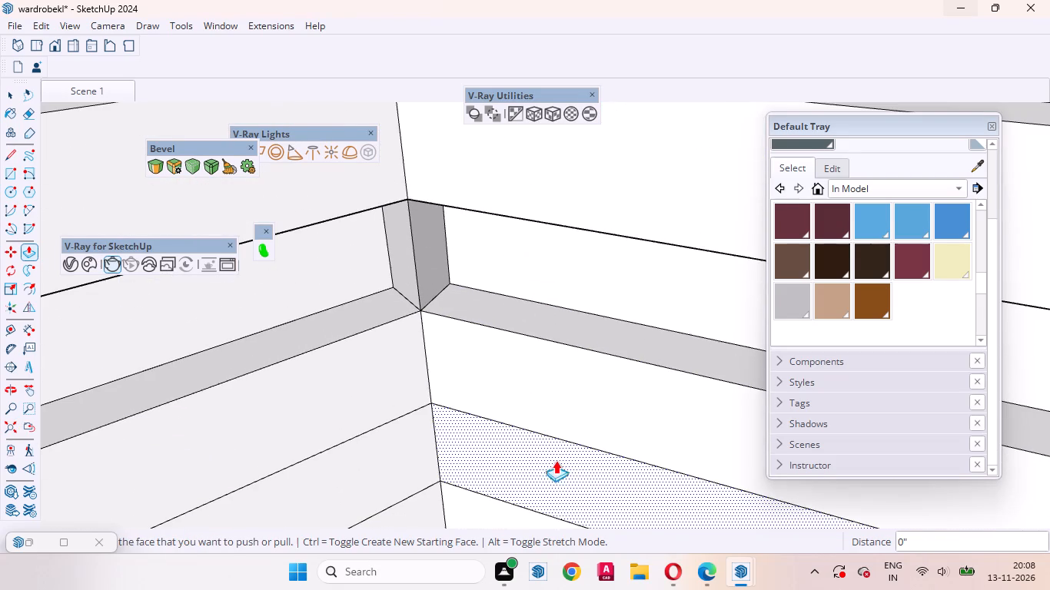
double_click(531, 457)
double_click(399, 467)
scroll(584, 303, down, 5)
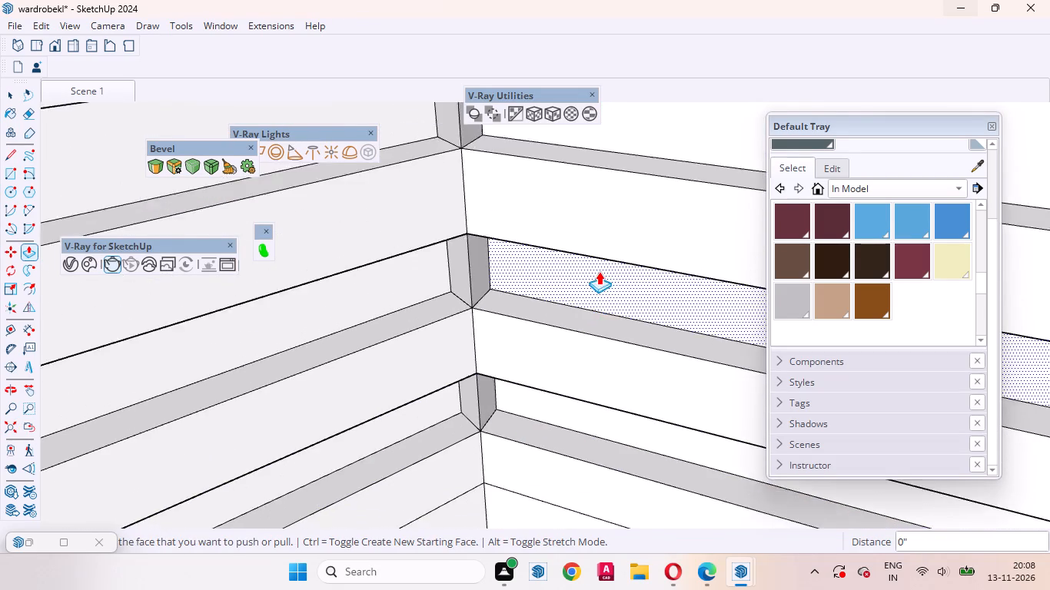
scroll(599, 271, down, 7)
scroll(596, 427, up, 4)
double_click(561, 391)
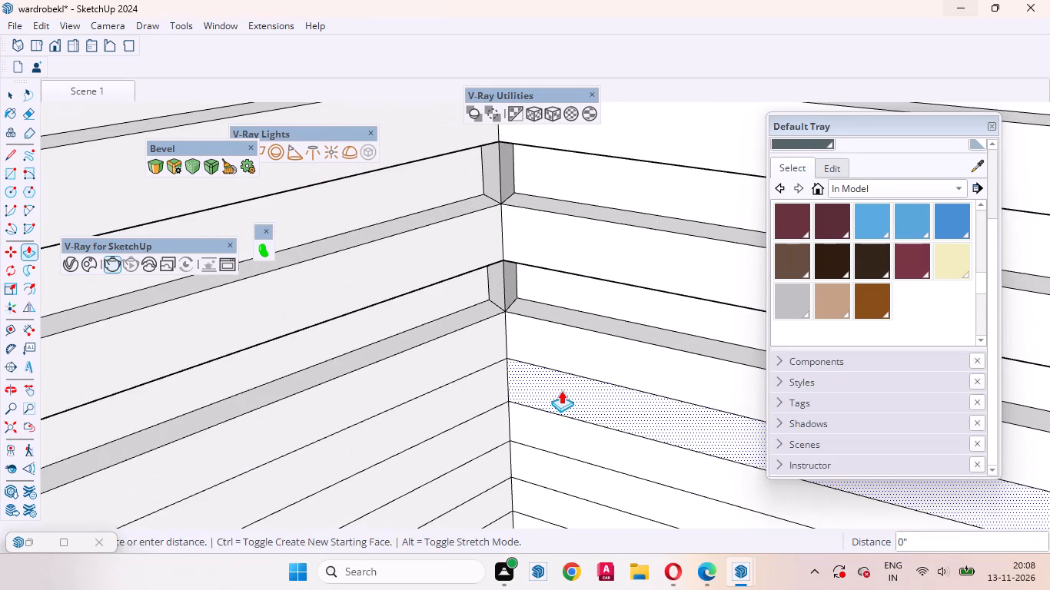
double_click(469, 399)
Recess the remaining alternate bands 6 mm on both adjoining walls, down to and including the lowest band at the hole's floor.
scroll(583, 283, down, 6)
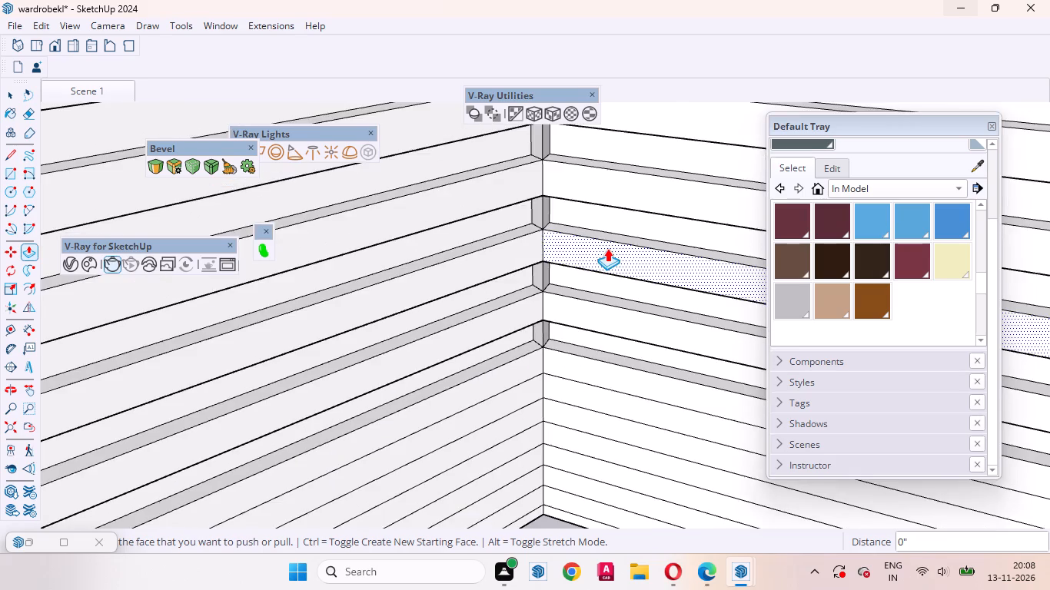
scroll(607, 248, down, 4)
scroll(582, 348, up, 6)
double_click(581, 353)
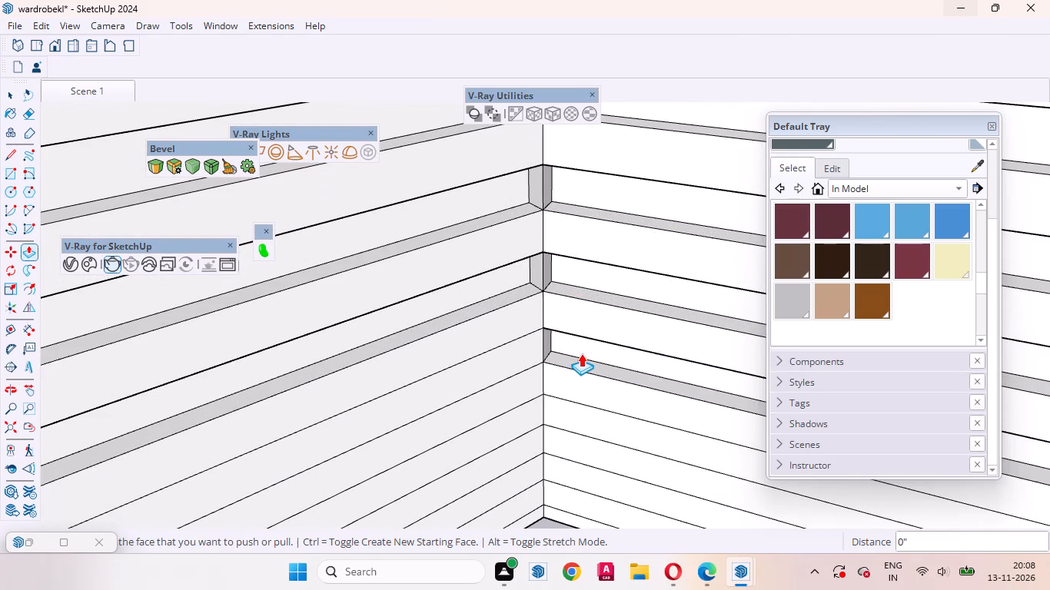
double_click(523, 357)
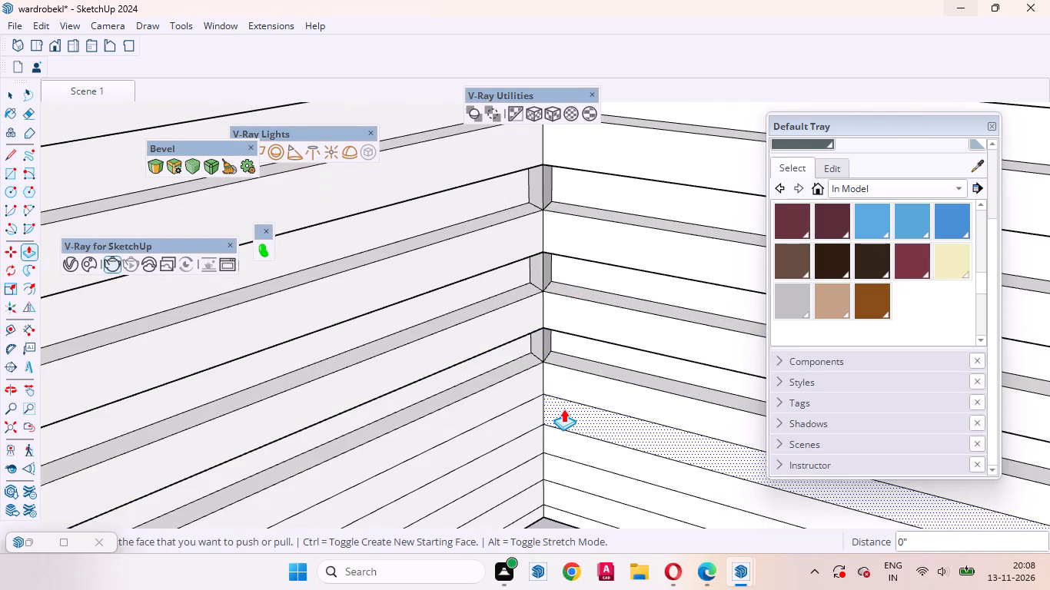
double_click(563, 409)
double_click(520, 417)
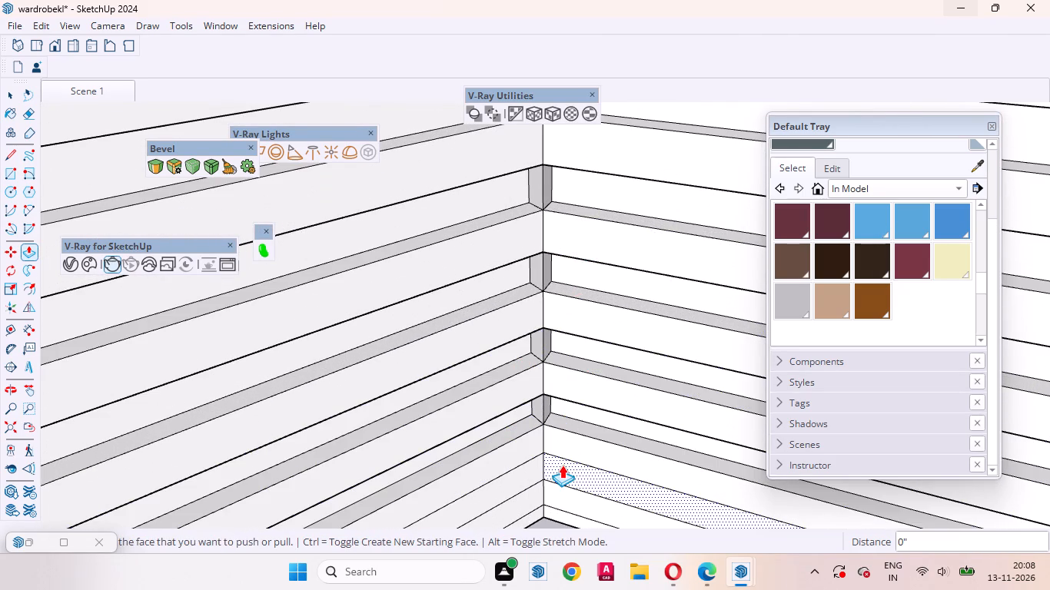
double_click(562, 465)
double_click(528, 472)
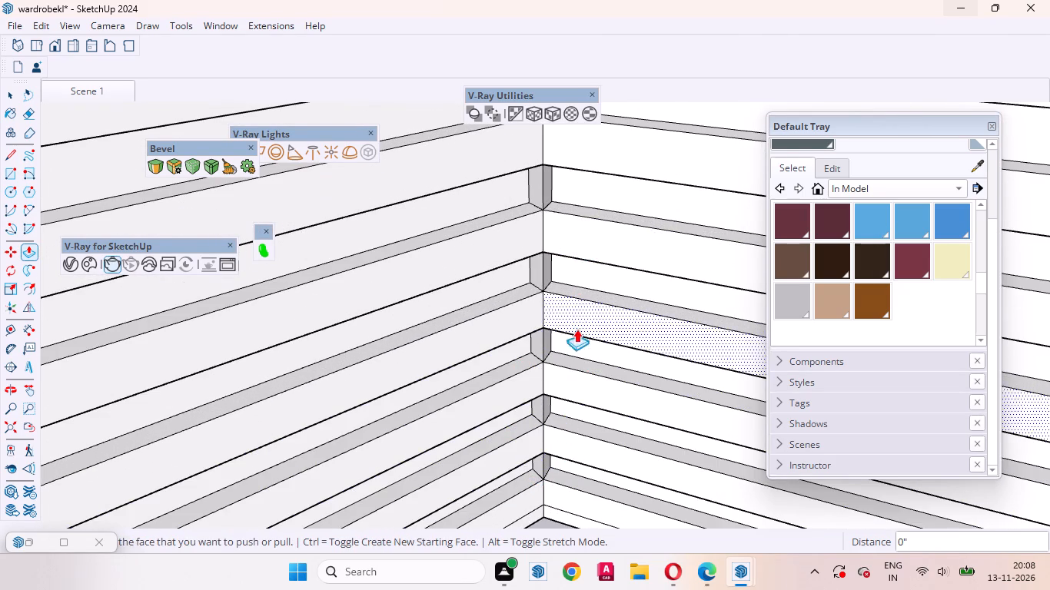
scroll(577, 329, down, 2)
scroll(572, 457, up, 12)
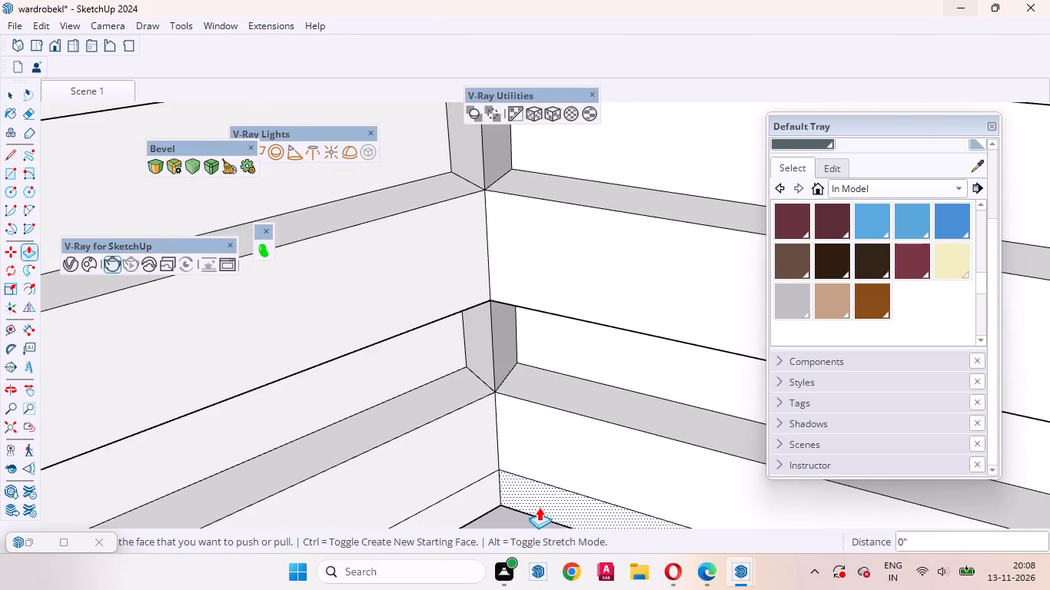
double_click(539, 507)
double_click(463, 509)
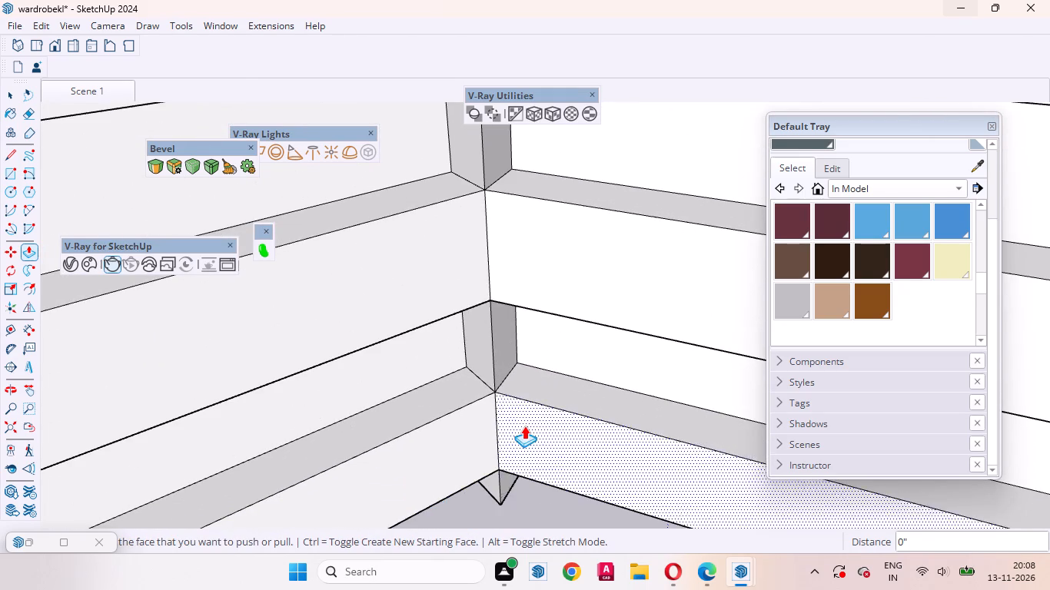
Repeat the 6 mm recess on the second, fourth, sixth and eighth bands below the rim on the next adjoining inner wall.
scroll(524, 426, down, 8)
middle_drag(522, 466, 565, 449)
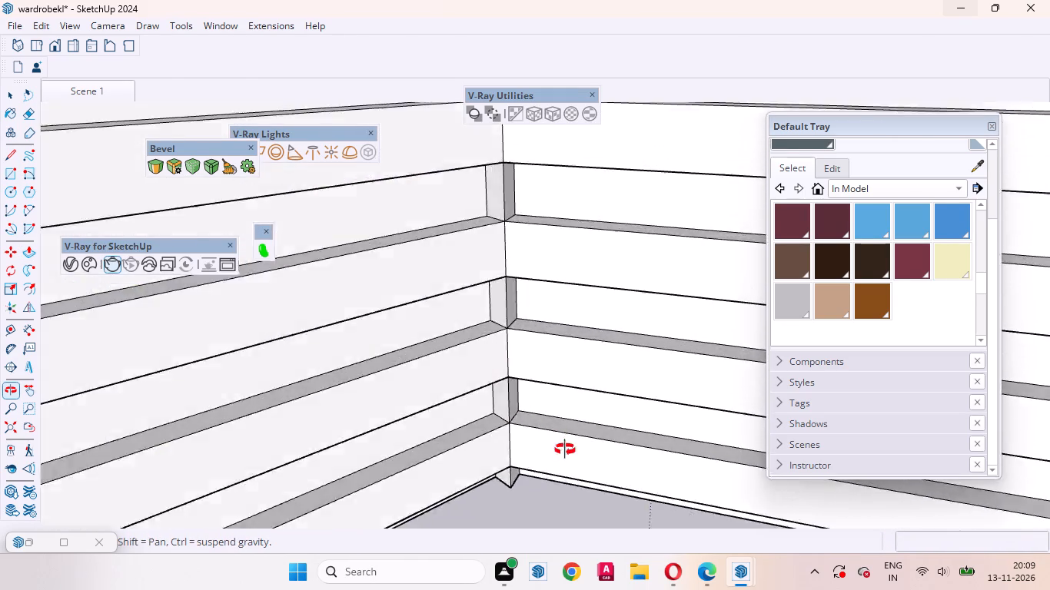
middle_drag(565, 449, 570, 490)
scroll(508, 476, down, 4)
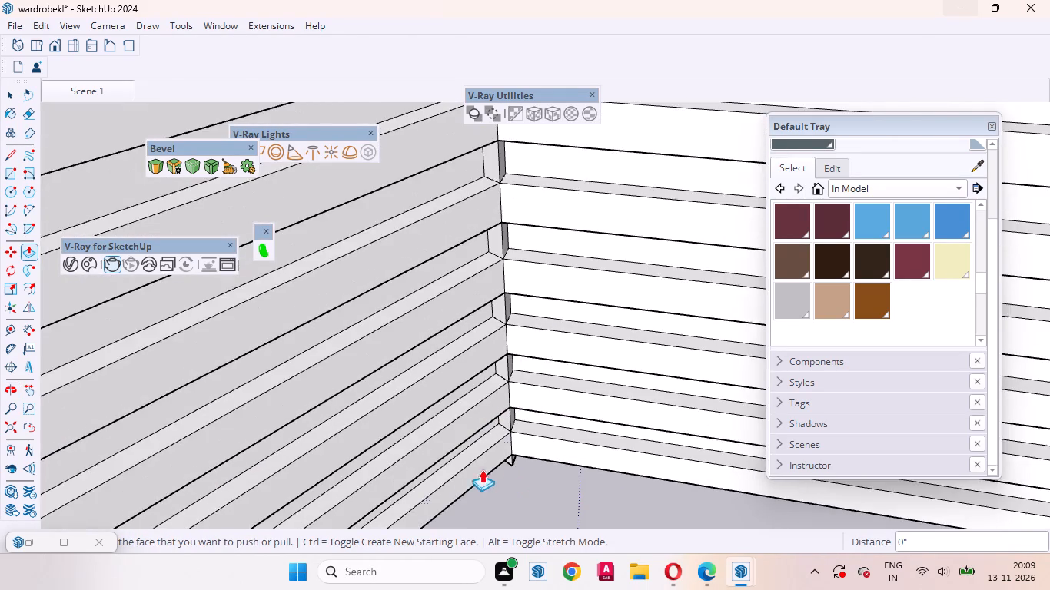
scroll(482, 469, down, 3)
scroll(460, 467, up, 1)
scroll(453, 472, down, 16)
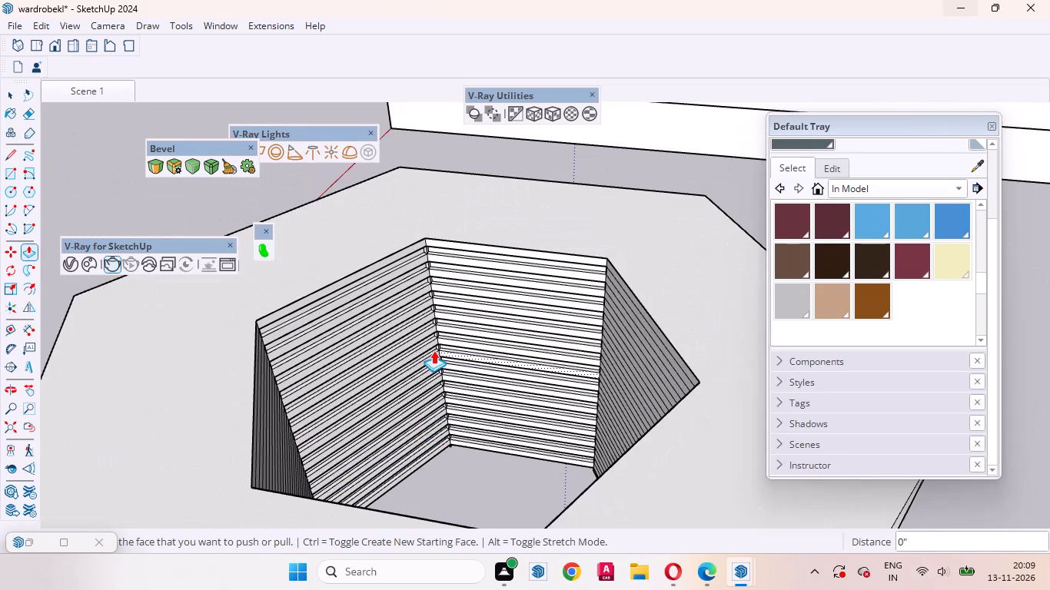
middle_drag(434, 350, 149, 406)
scroll(616, 436, down, 6)
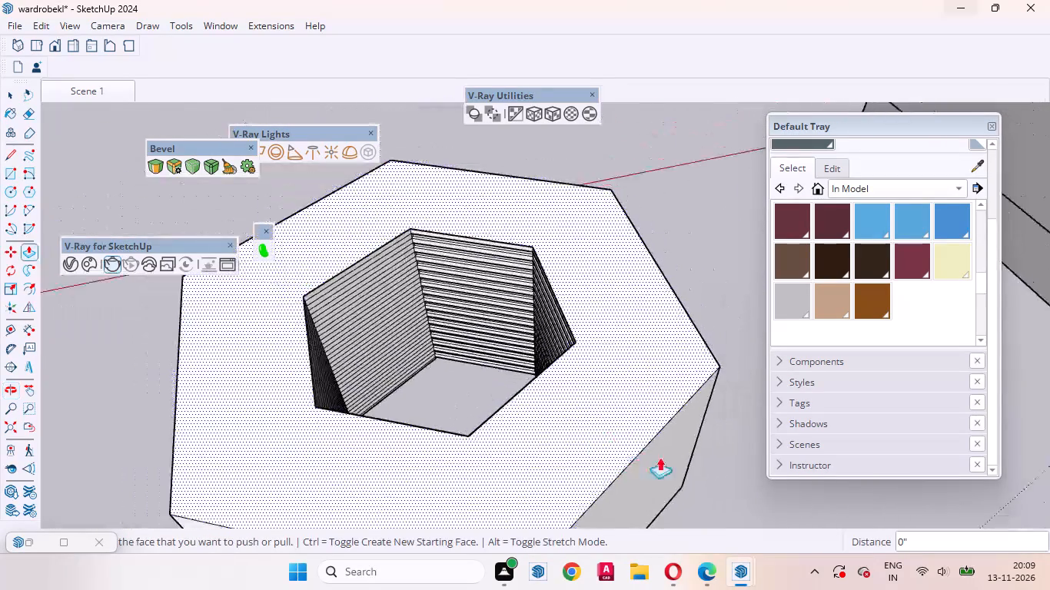
scroll(660, 457, down, 2)
scroll(460, 307, up, 13)
middle_drag(474, 301, 384, 313)
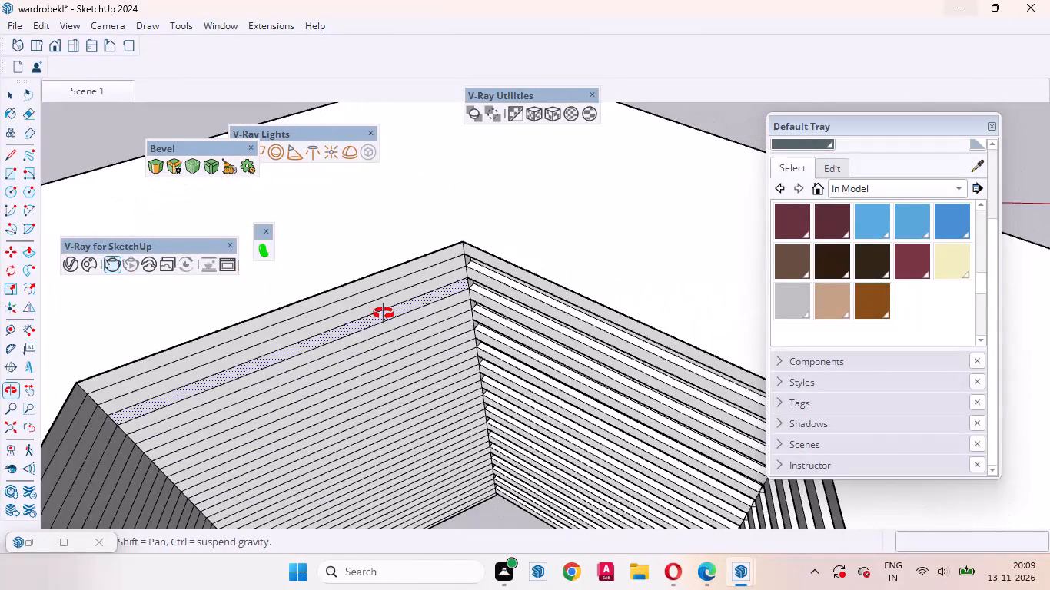
middle_drag(384, 313, 368, 305)
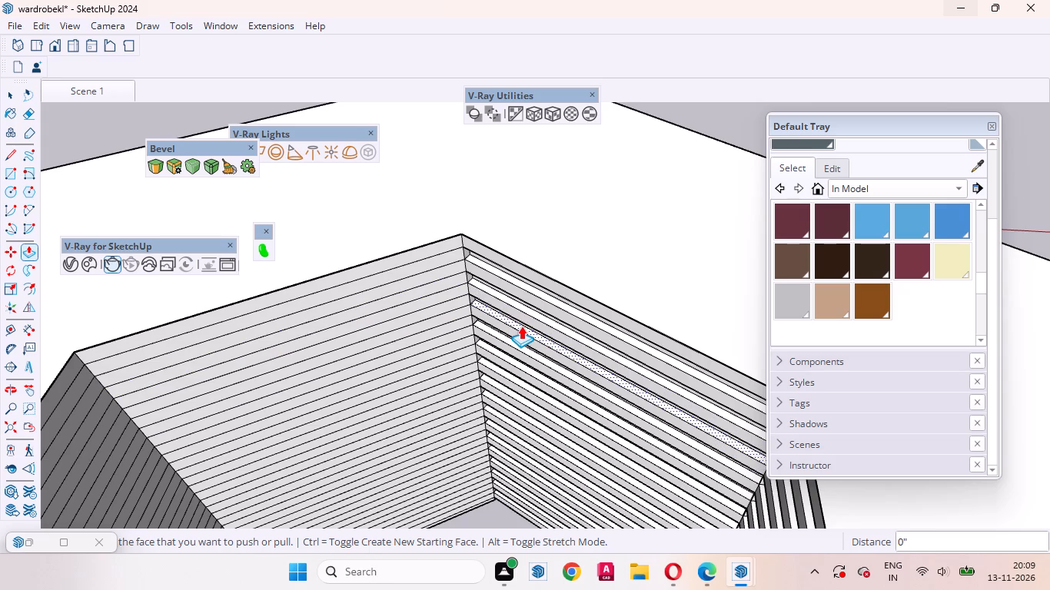
scroll(427, 270, up, 7)
middle_drag(440, 261, 431, 235)
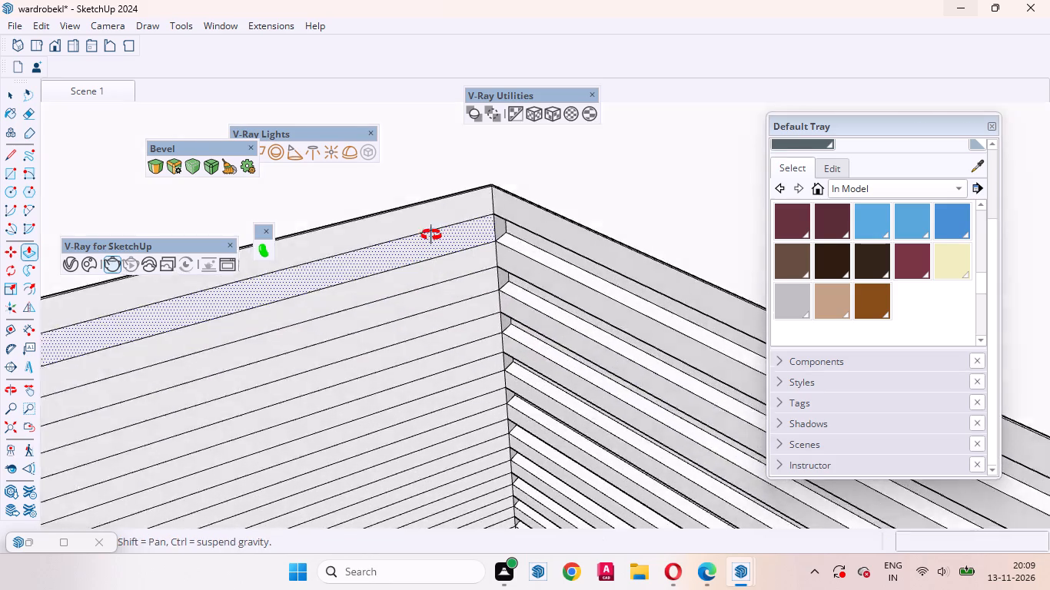
middle_drag(431, 235, 427, 177)
double_click(443, 184)
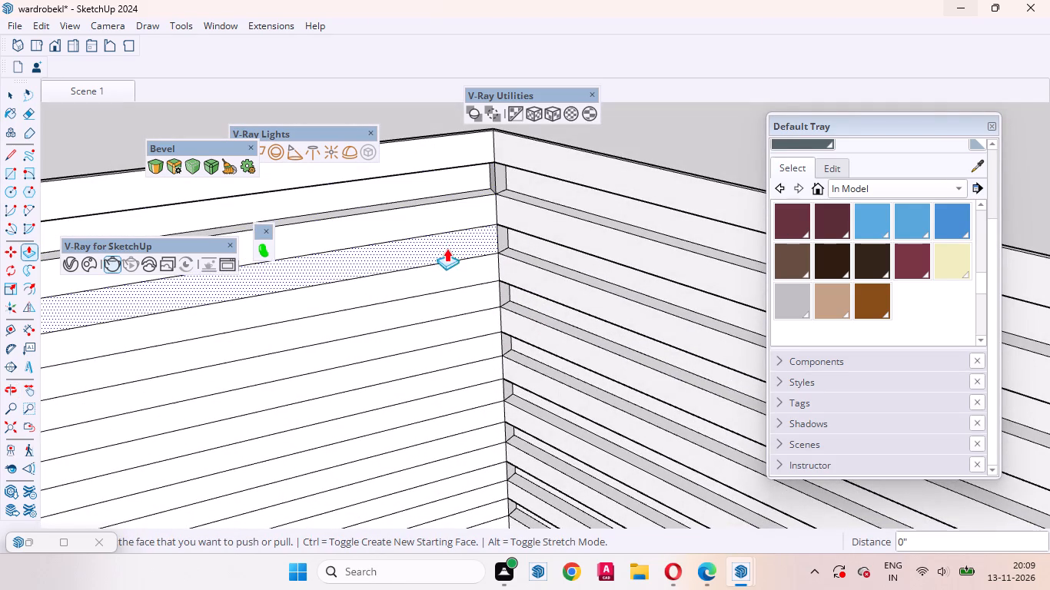
double_click(444, 246)
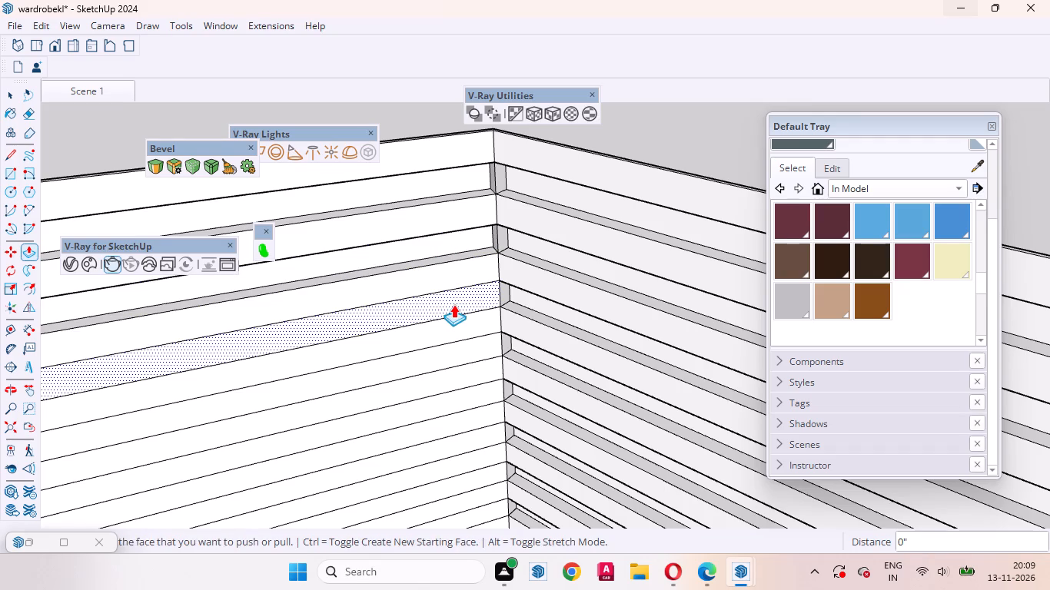
double_click(454, 304)
double_click(465, 347)
scroll(529, 194, down, 2)
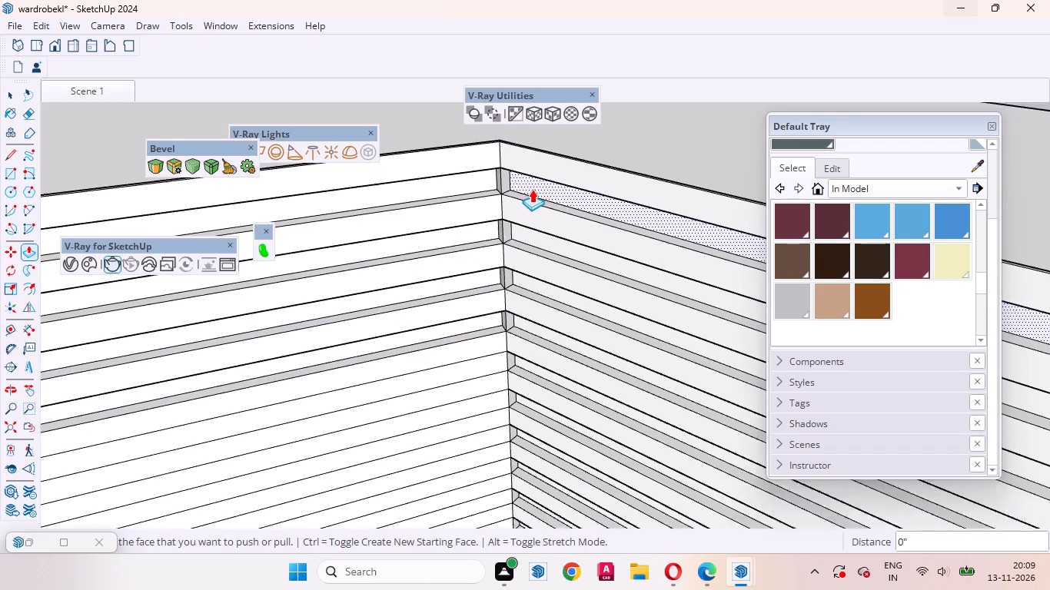
Repeat the 6 mm recess on the tenth, twelfth, fourteenth and sixteenth bands below the rim on the same inner wall.
scroll(532, 189, down, 5)
scroll(501, 296, up, 6)
double_click(495, 307)
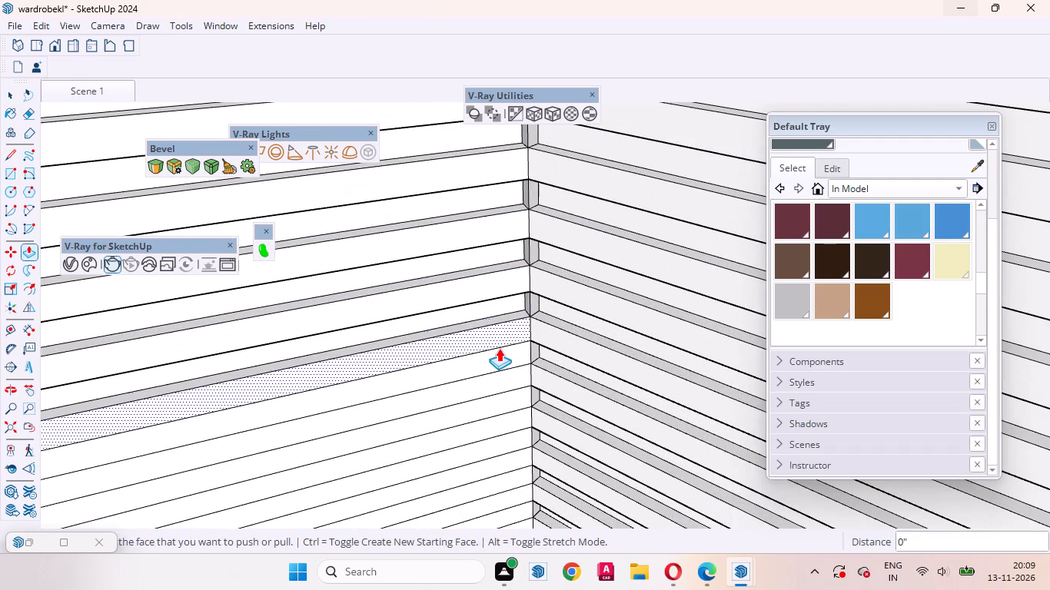
double_click(499, 355)
double_click(507, 404)
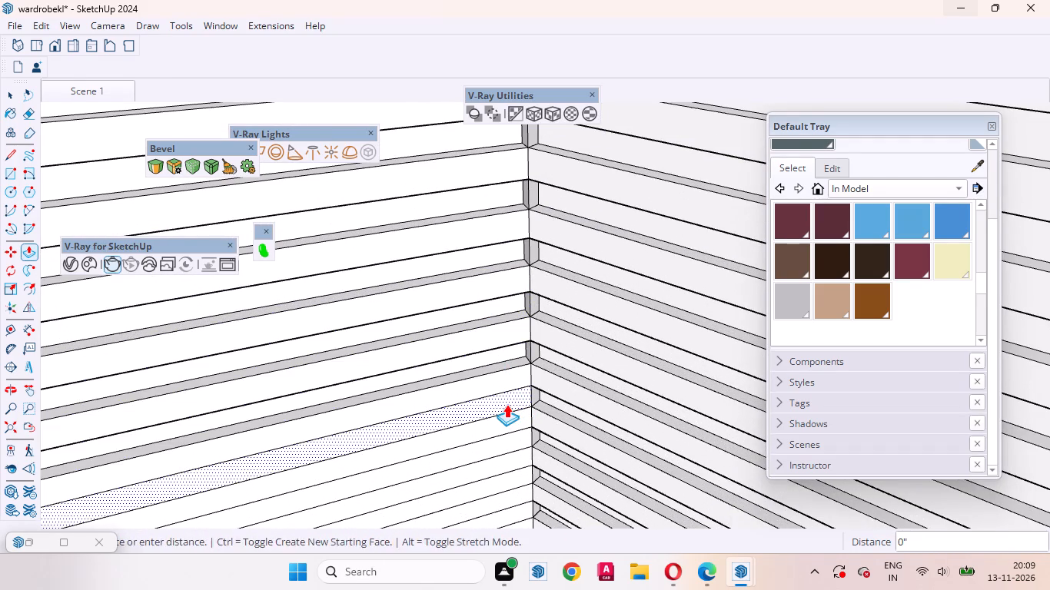
double_click(514, 439)
Repeat the 6 mm recess on the next three alternate bands further down the same inner wall.
scroll(597, 260, down, 6)
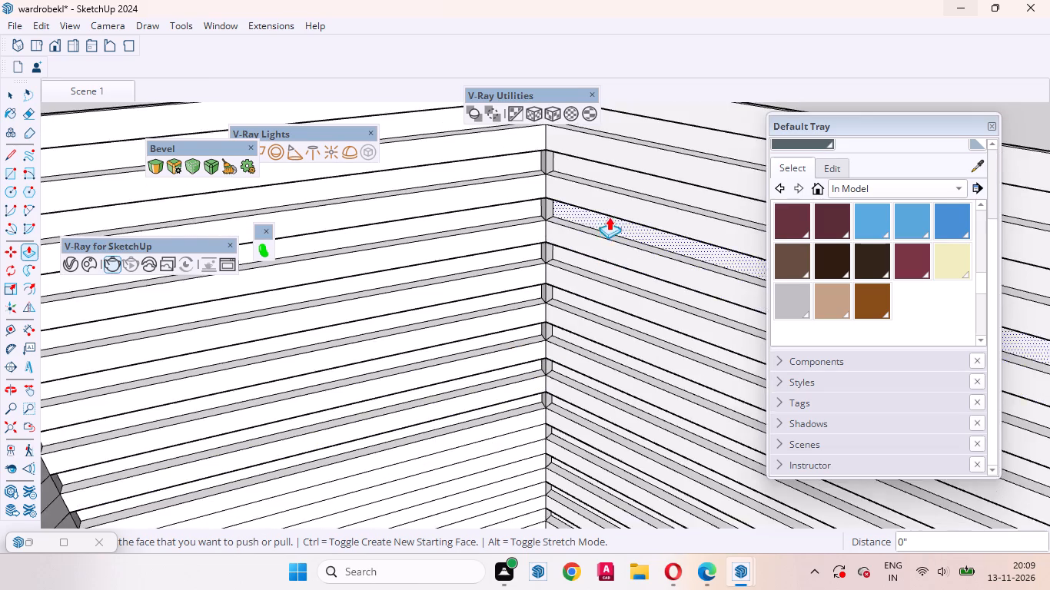
scroll(609, 217, down, 5)
scroll(567, 338, up, 10)
double_click(550, 303)
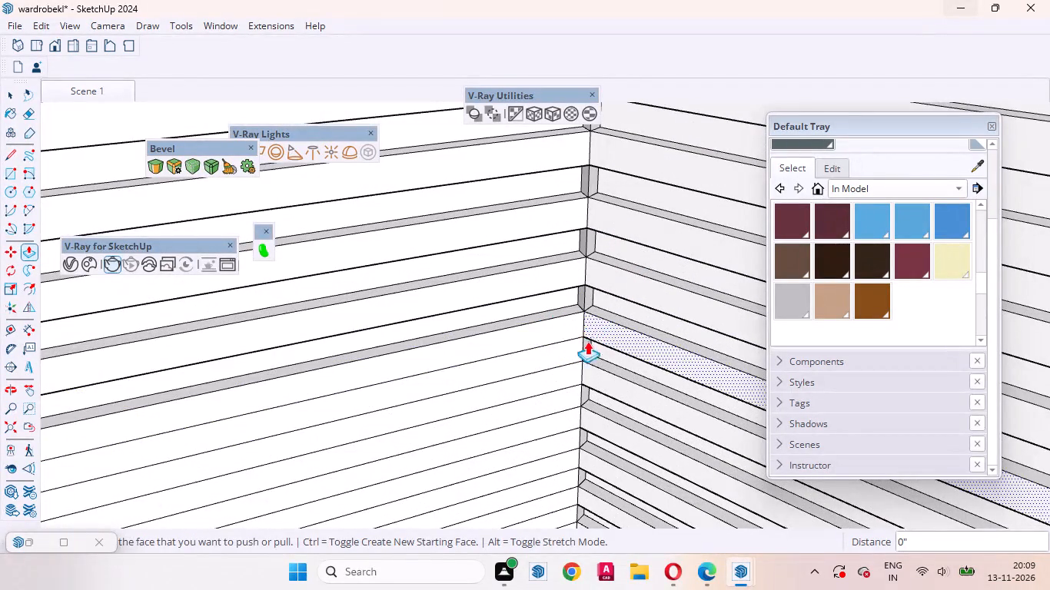
double_click(548, 358)
double_click(560, 397)
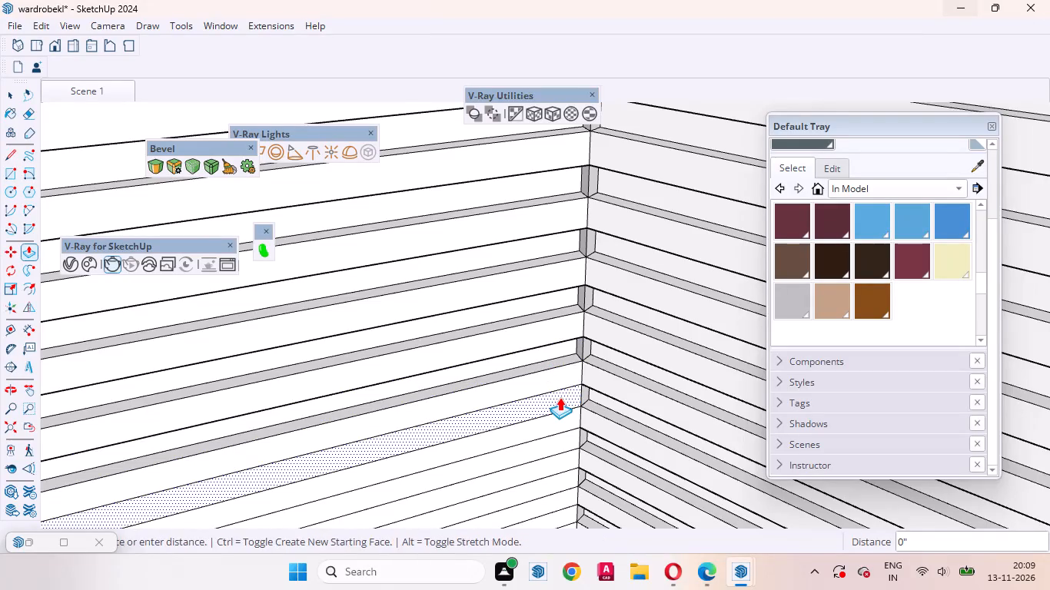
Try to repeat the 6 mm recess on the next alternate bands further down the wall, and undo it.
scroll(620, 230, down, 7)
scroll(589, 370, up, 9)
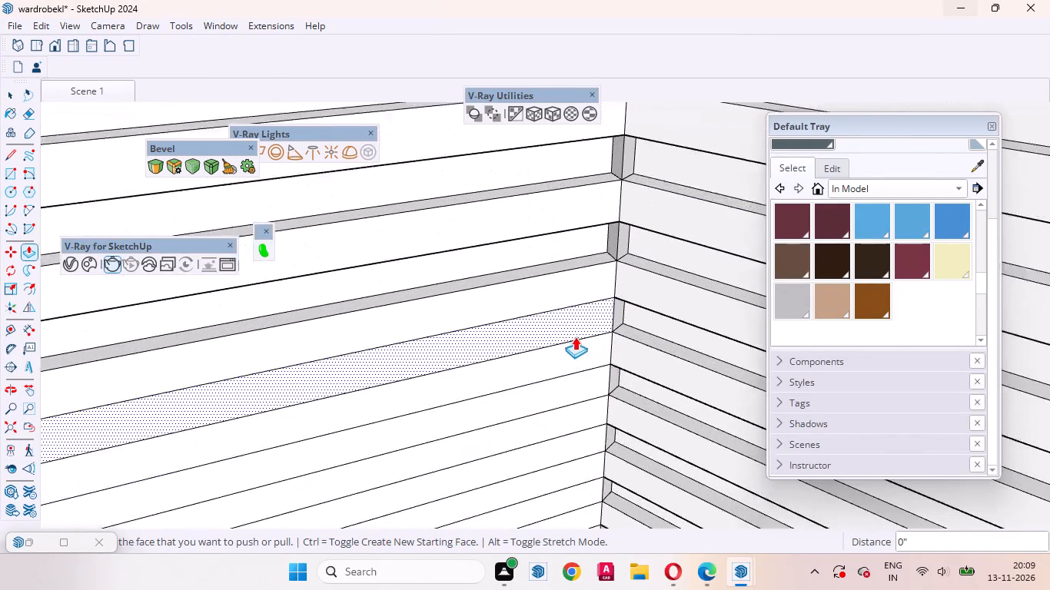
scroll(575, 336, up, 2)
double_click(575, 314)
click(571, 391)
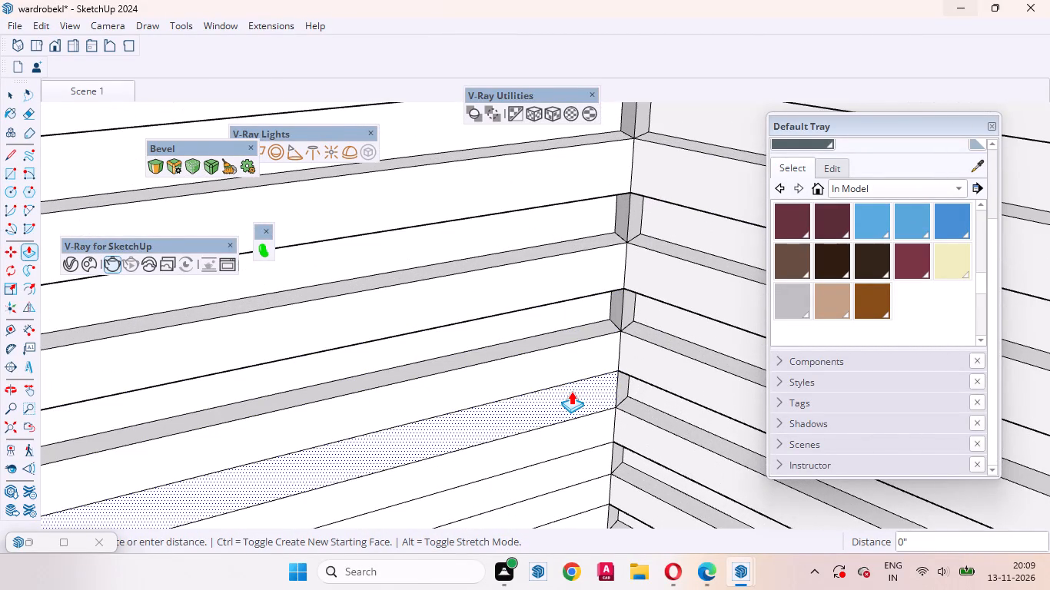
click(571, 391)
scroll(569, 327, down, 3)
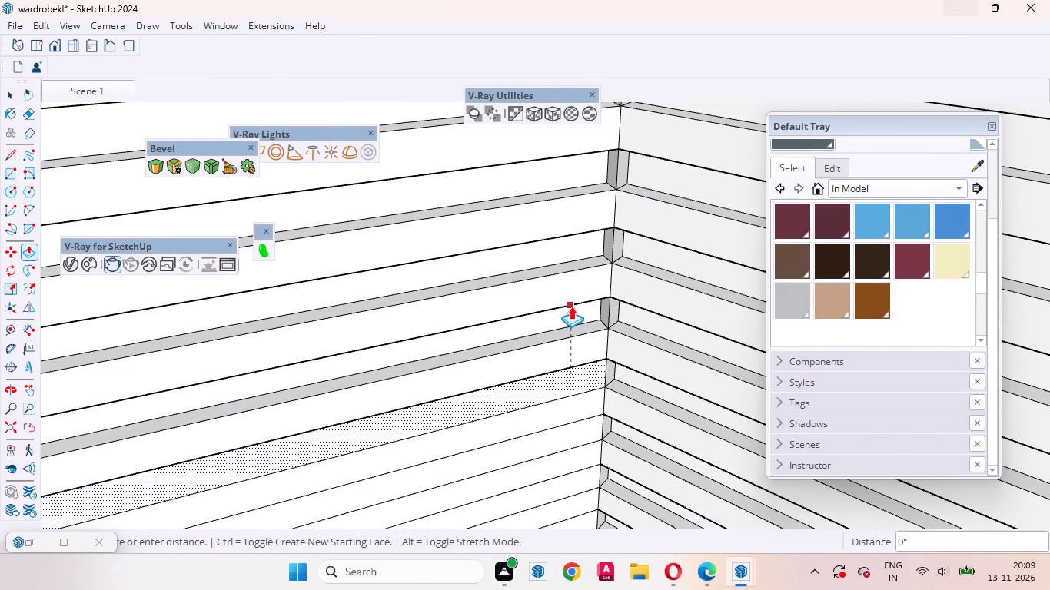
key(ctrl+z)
Skip one alternate band and push the following one on the same wall inward by 6 mm.
scroll(600, 374, up, 3)
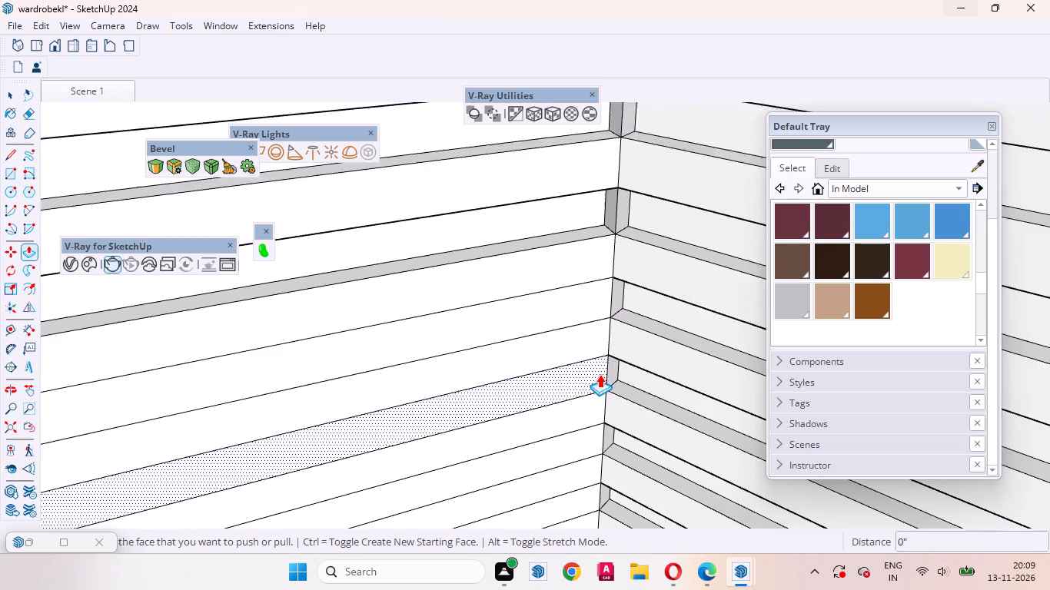
click(576, 377)
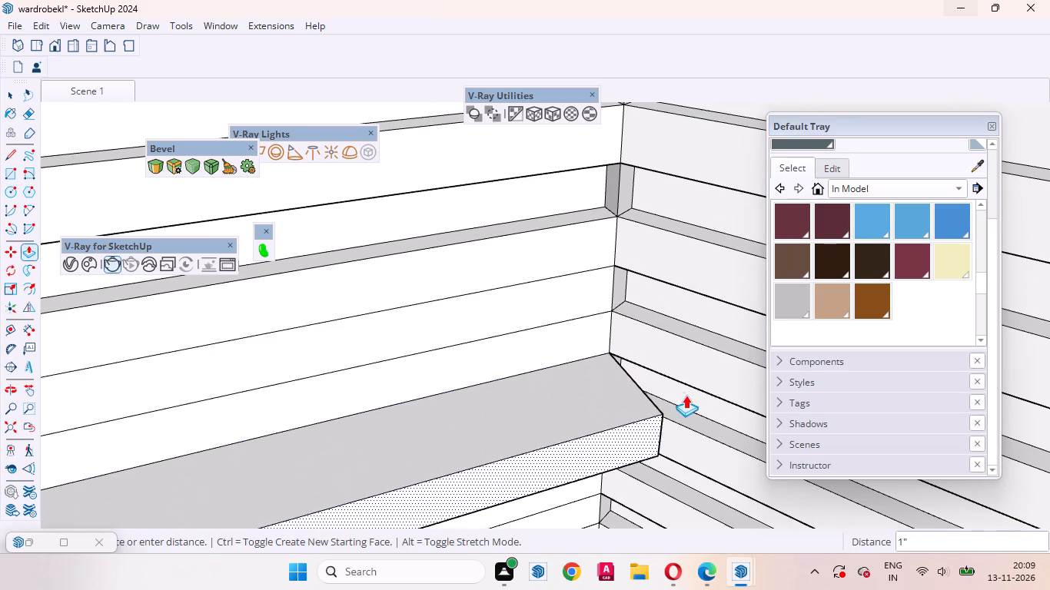
scroll(703, 405, up, 10)
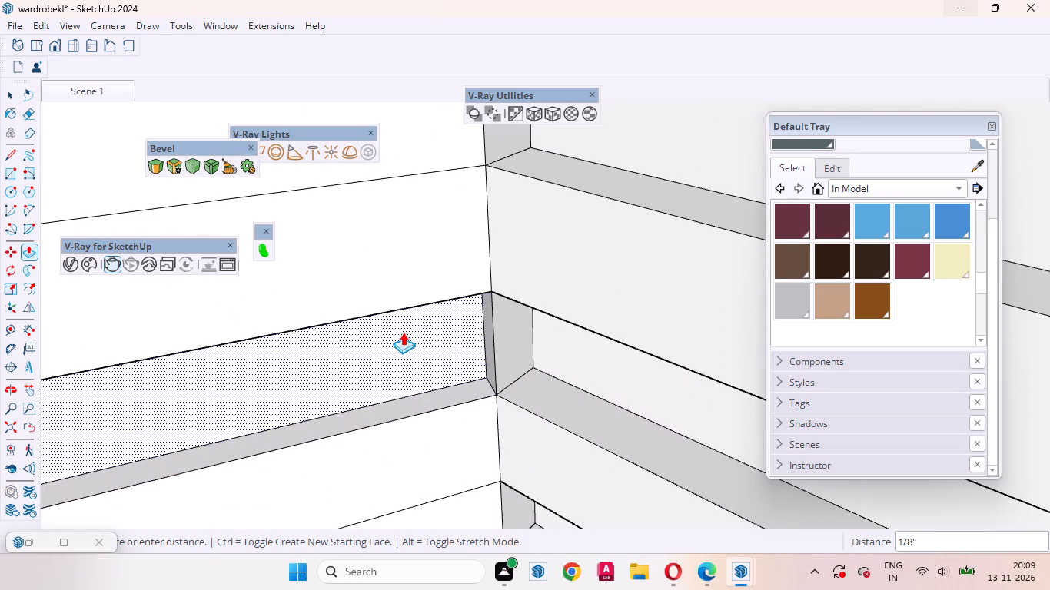
text(6mm)
key(Return)
scroll(550, 213, down, 2)
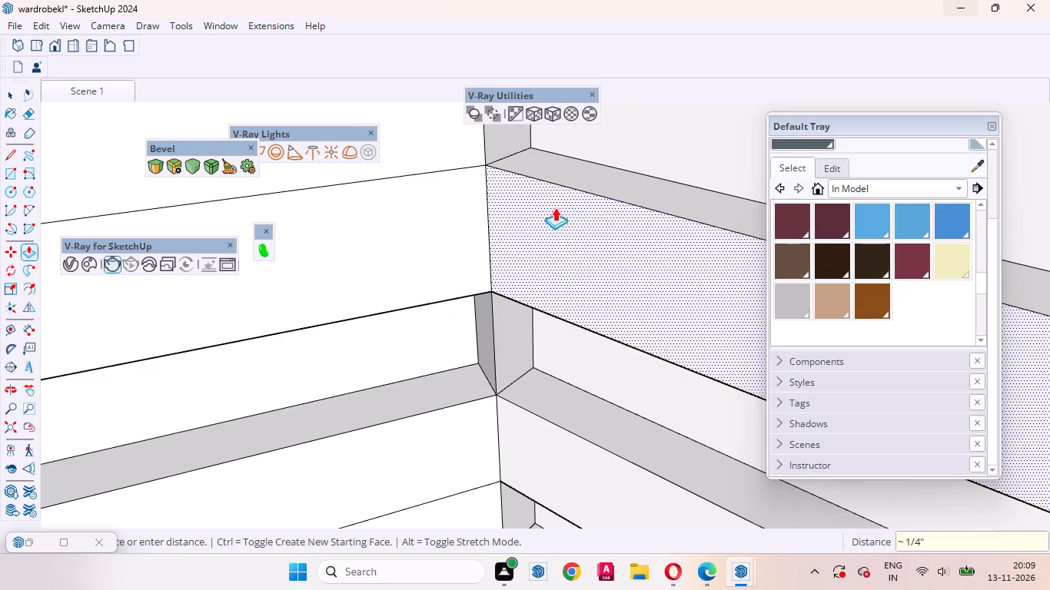
Repeat the 6 mm recess on the four remaining alternate bands of this wall, down to the hole's floor.
scroll(555, 207, down, 10)
middle_drag(539, 346, 578, 314)
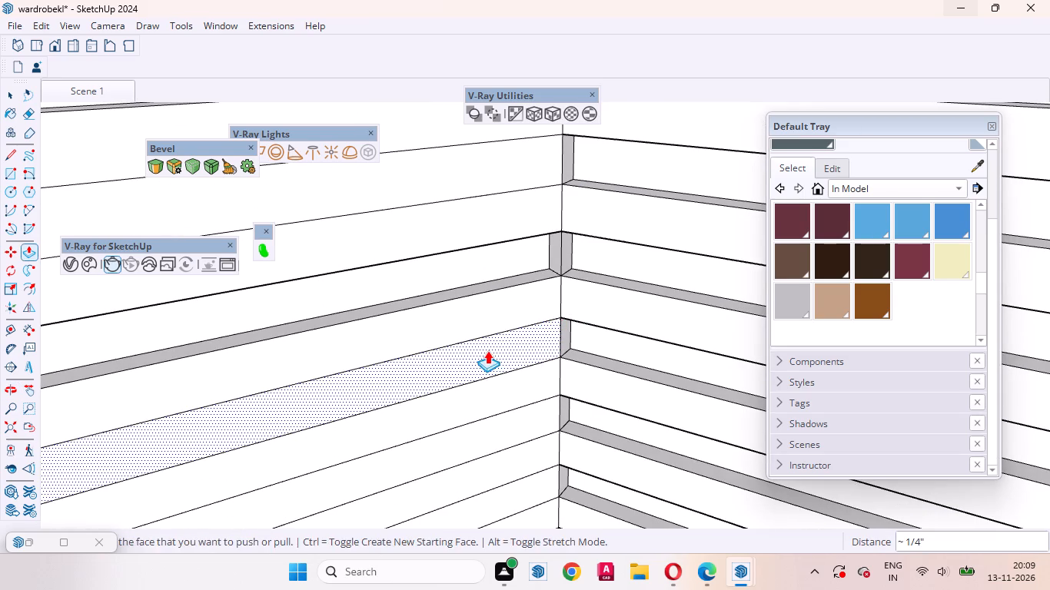
double_click(487, 350)
scroll(533, 308, down, 2)
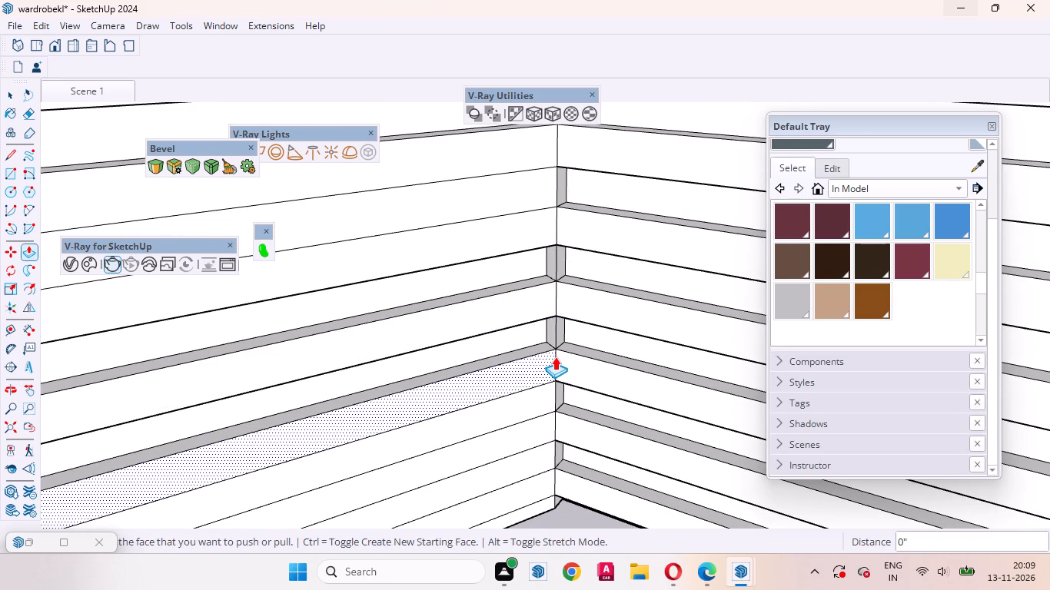
double_click(526, 406)
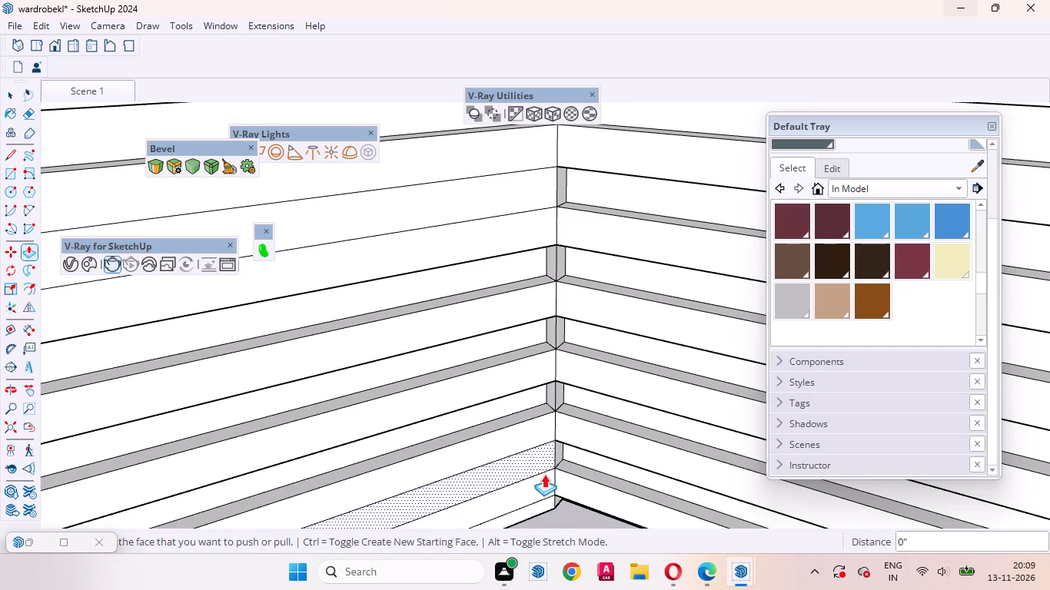
double_click(510, 473)
double_click(543, 504)
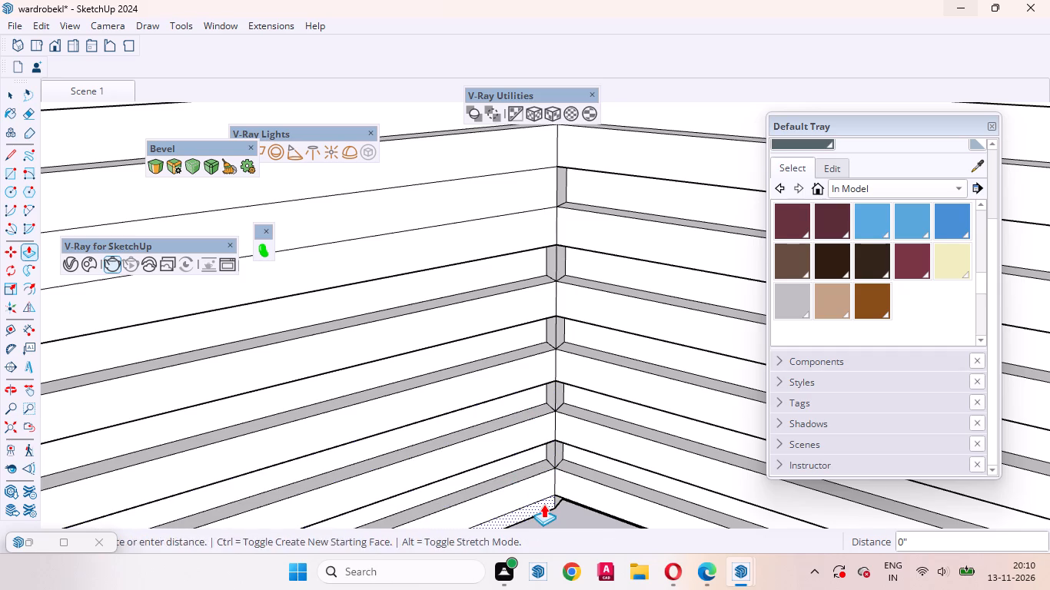
Repeat the 6 mm recess on the second and fourth bands below the rim on the next ungrooved inner wall.
middle_drag(578, 405, 503, 501)
scroll(561, 455, down, 5)
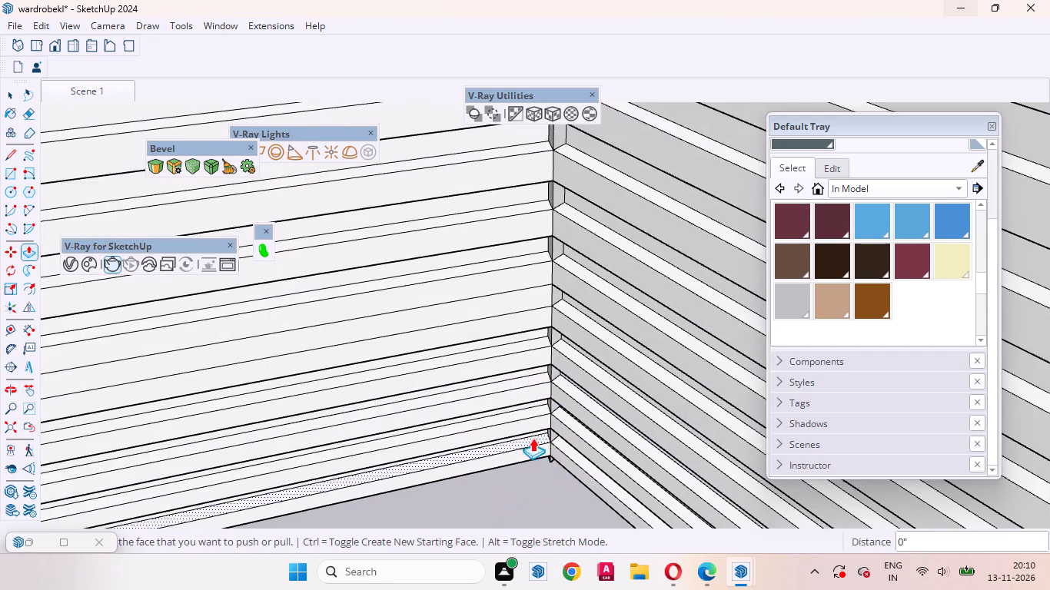
scroll(533, 438, down, 15)
middle_drag(575, 384, 387, 353)
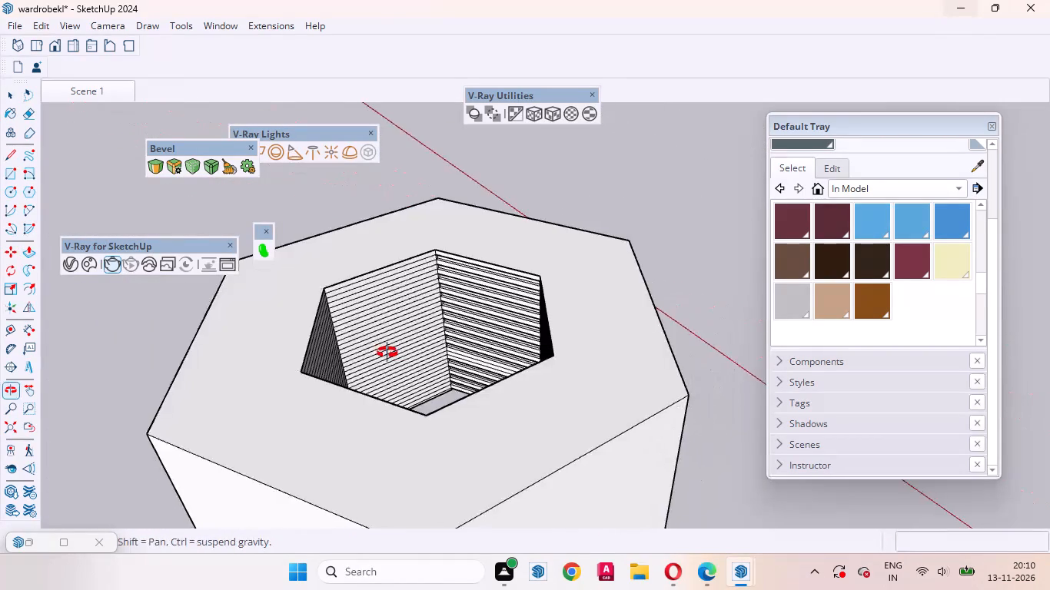
middle_drag(387, 353, 387, 344)
scroll(410, 273, up, 7)
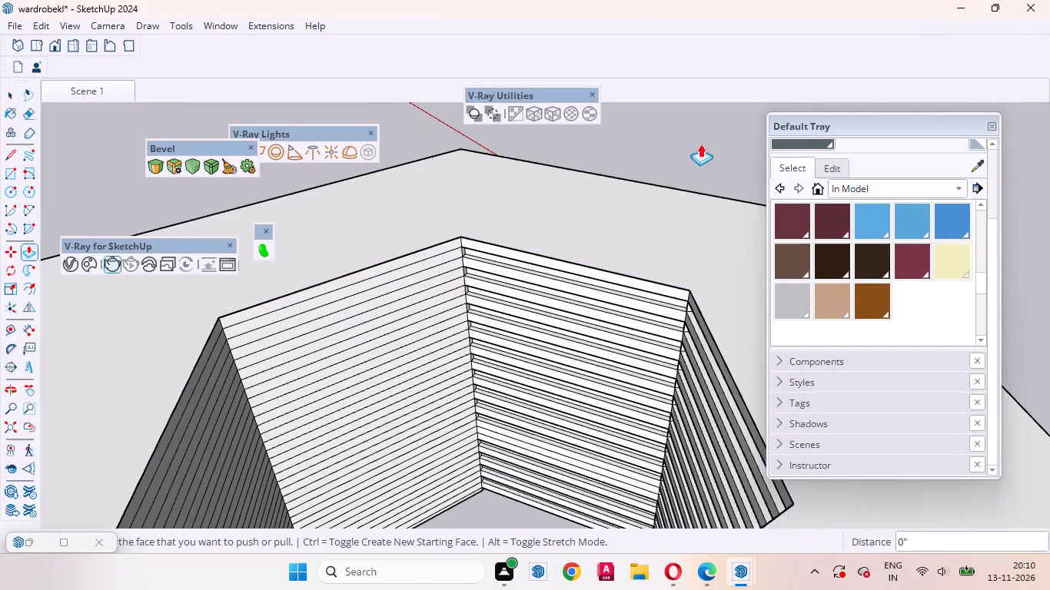
scroll(666, 144, up, 1)
scroll(432, 258, up, 11)
double_click(427, 273)
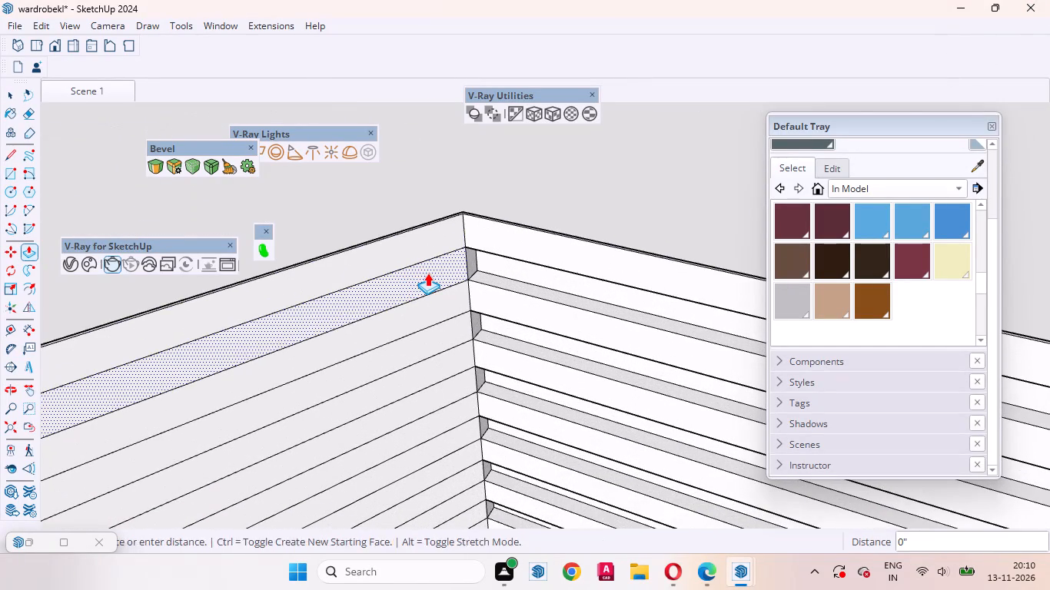
double_click(436, 343)
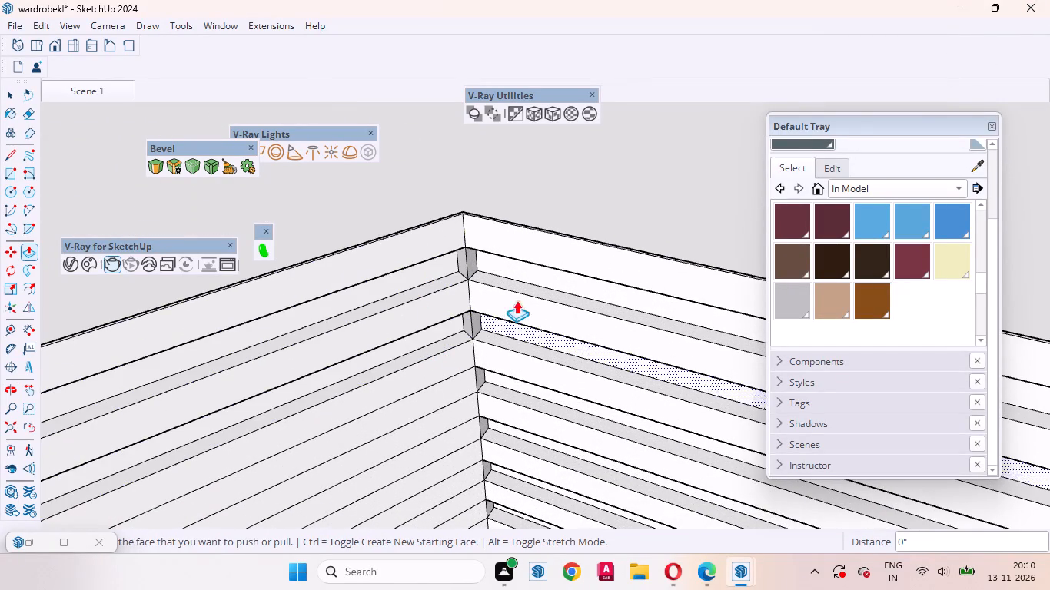
scroll(581, 253, down, 7)
middle_drag(556, 305, 534, 289)
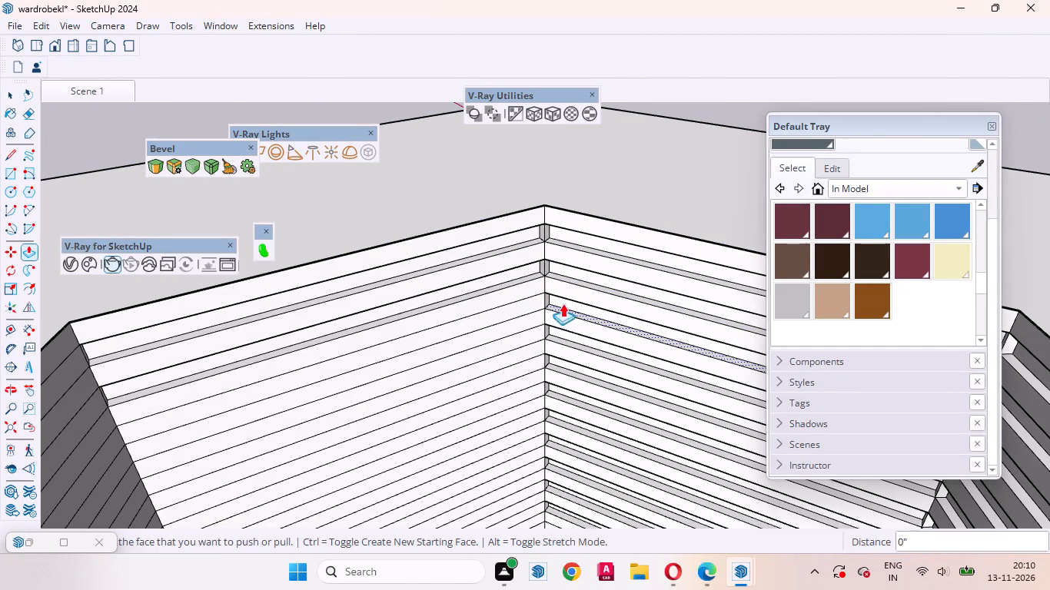
Switch to the V-Ray Frame Buffer and examine the wardrobe render, including its doors and round handles up close.
click(842, 519)
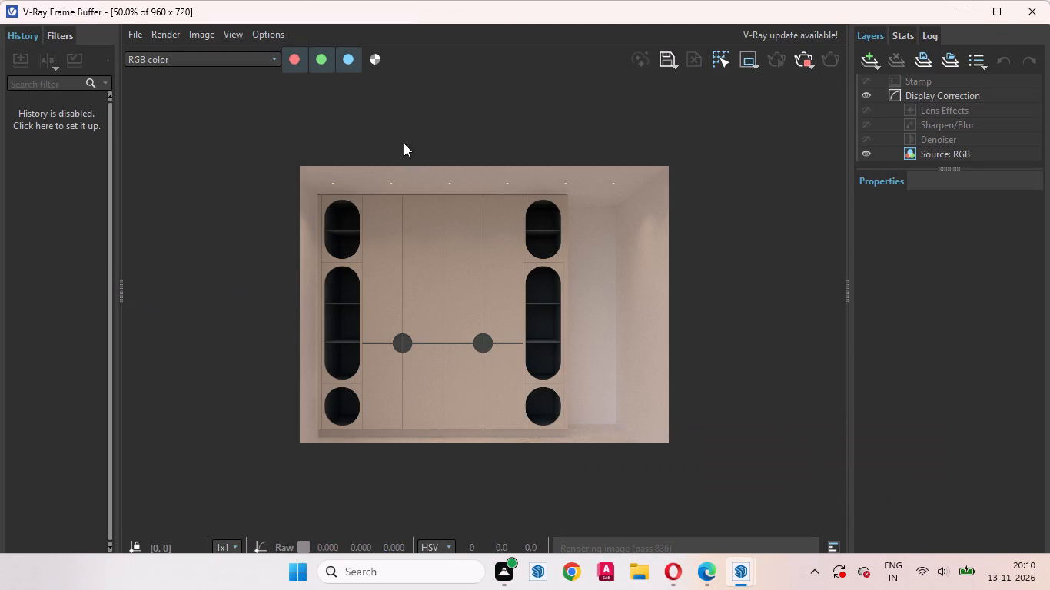
scroll(364, 326, up, 2)
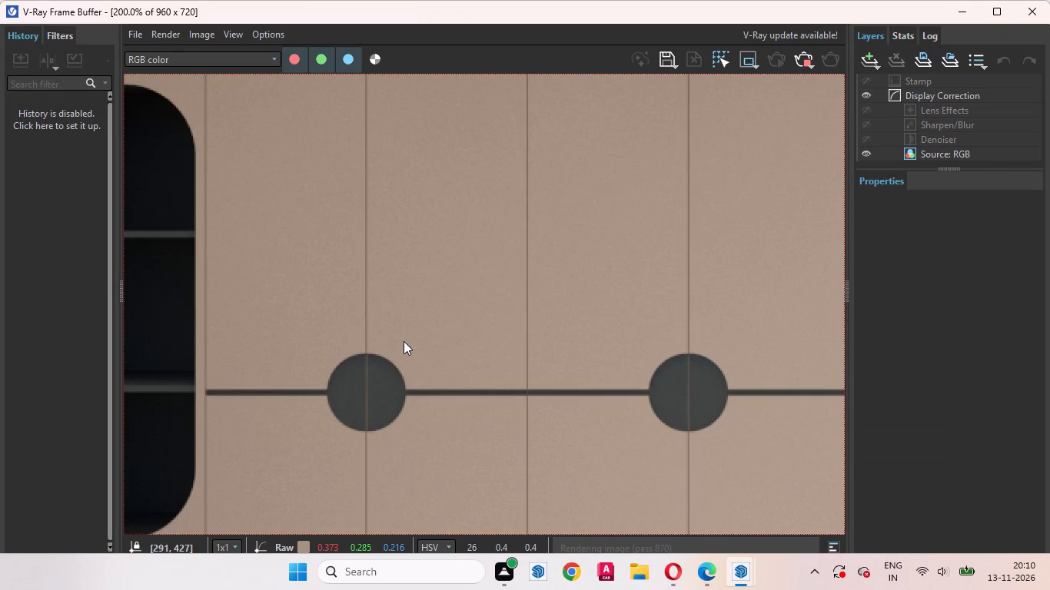
scroll(503, 320, down, 2)
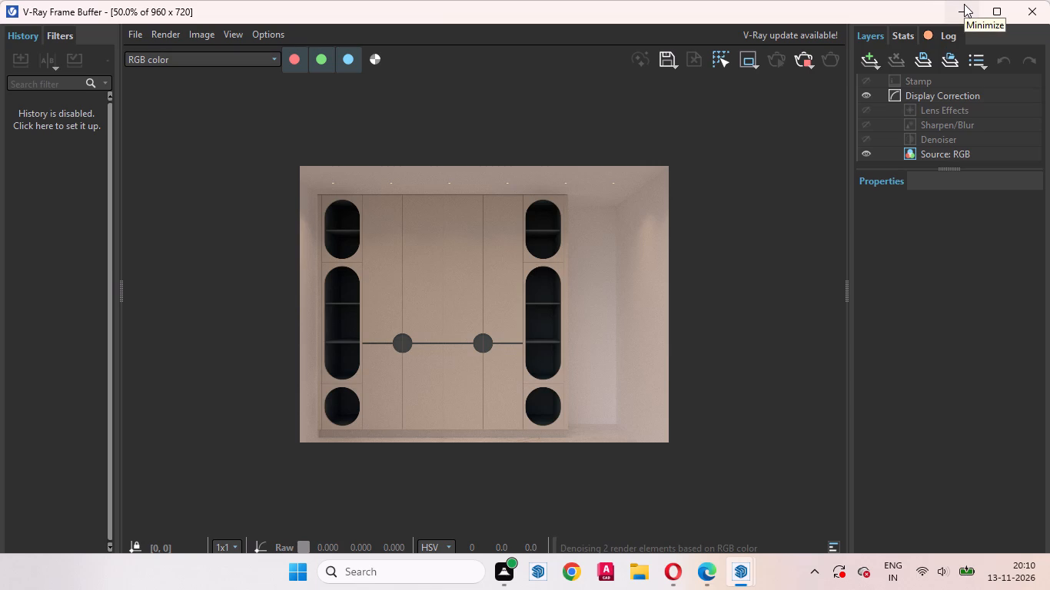
Return to the SketchUp model and repeat the 6 mm recess on the wall's sixth and eighth bands below the rim.
scroll(524, 300, up, 2)
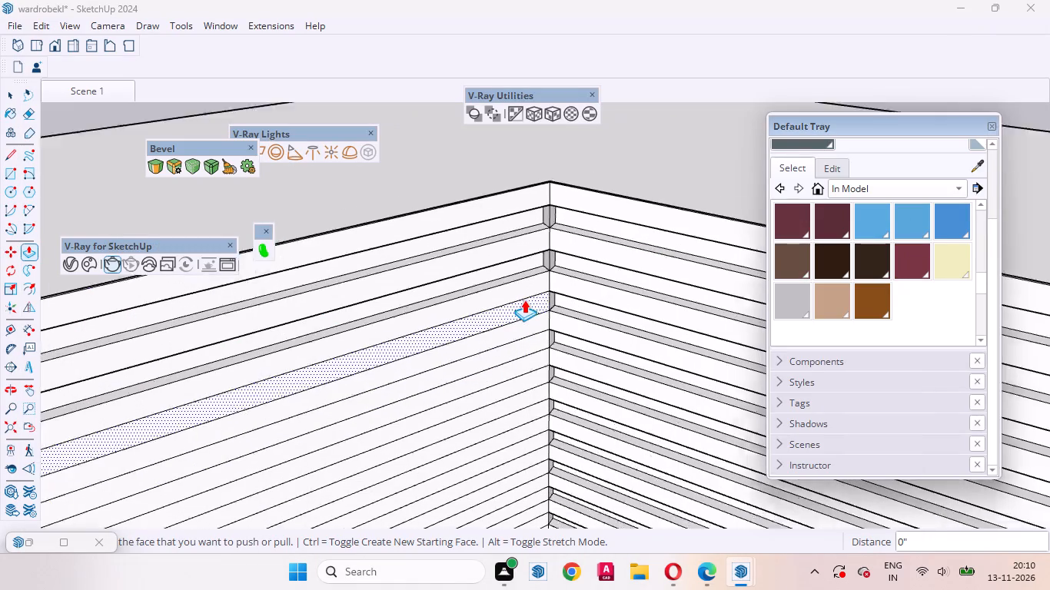
scroll(524, 300, up, 3)
double_click(523, 304)
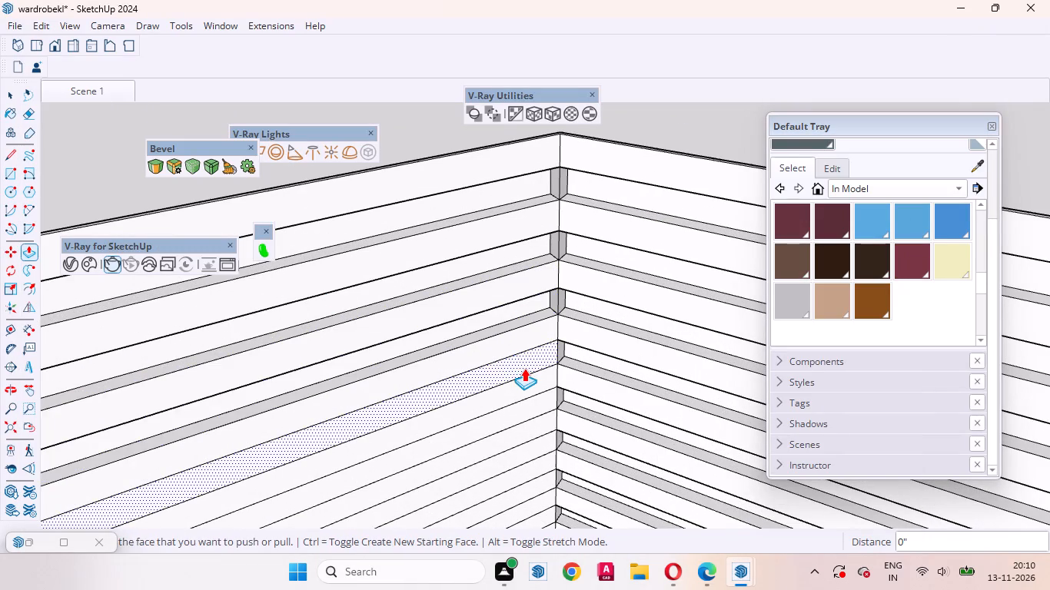
double_click(517, 365)
Repeat the 6 mm recess on the tenth, twelfth and fourteenth bands below the rim on the same inner wall.
scroll(619, 260, down, 8)
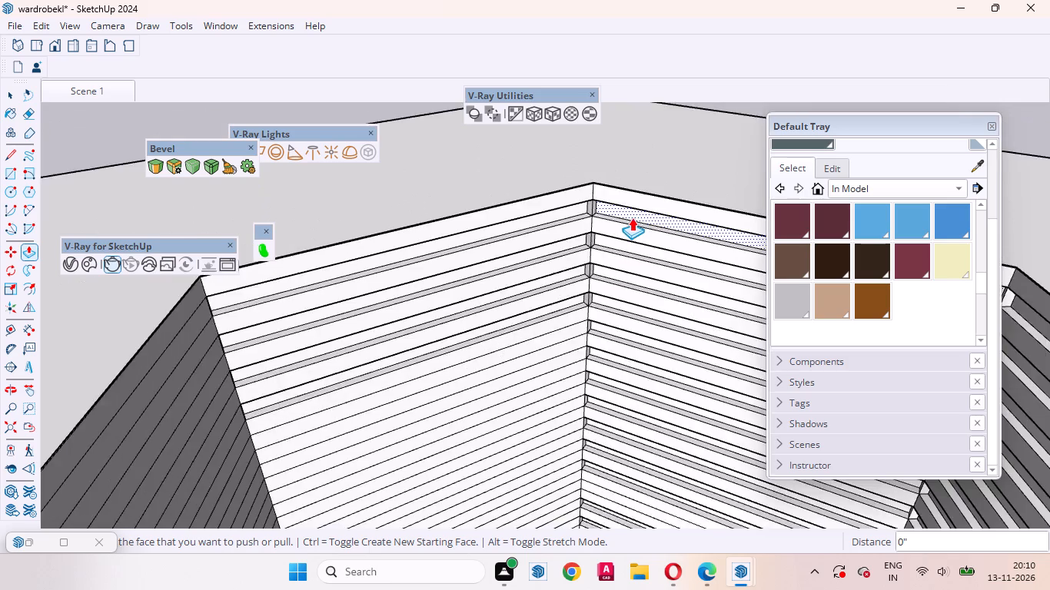
scroll(632, 217, down, 2)
scroll(570, 330, up, 11)
click(594, 283)
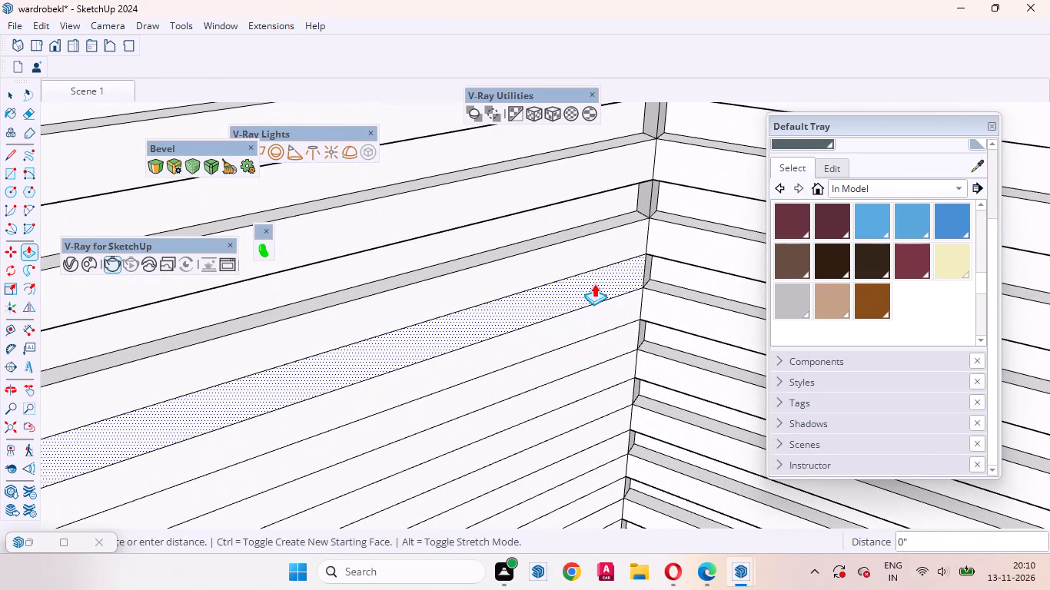
click(594, 283)
double_click(594, 351)
scroll(548, 248, down, 4)
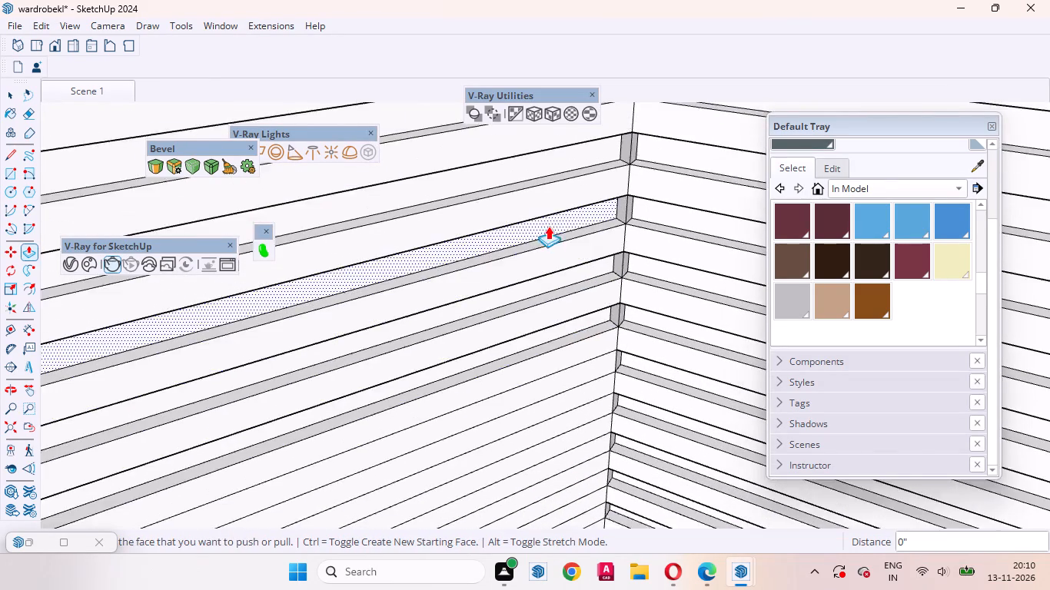
scroll(548, 226, down, 4)
scroll(557, 326, up, 6)
double_click(563, 320)
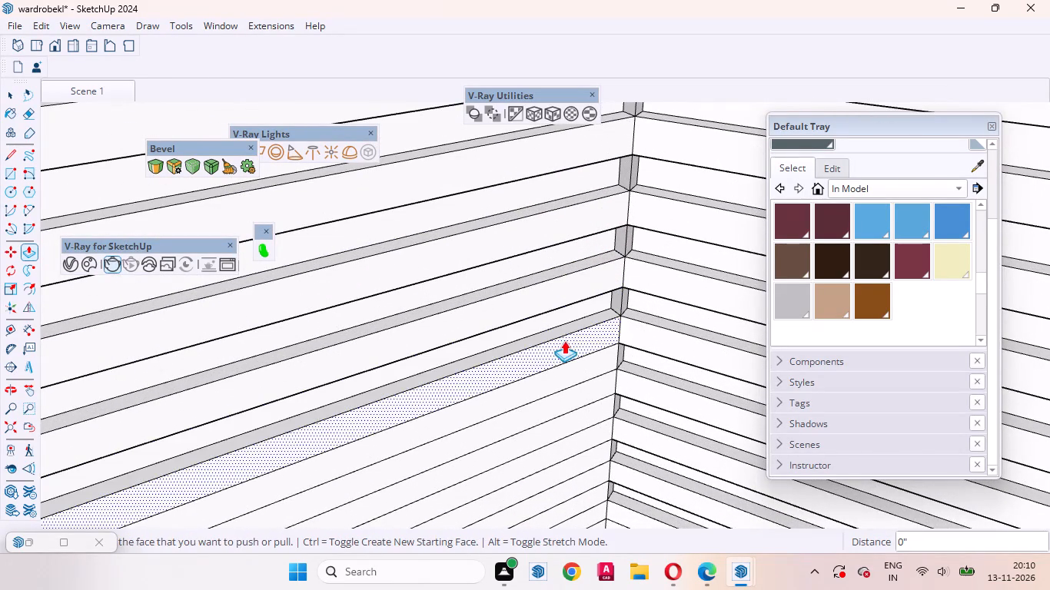
middle_drag(551, 359, 457, 273)
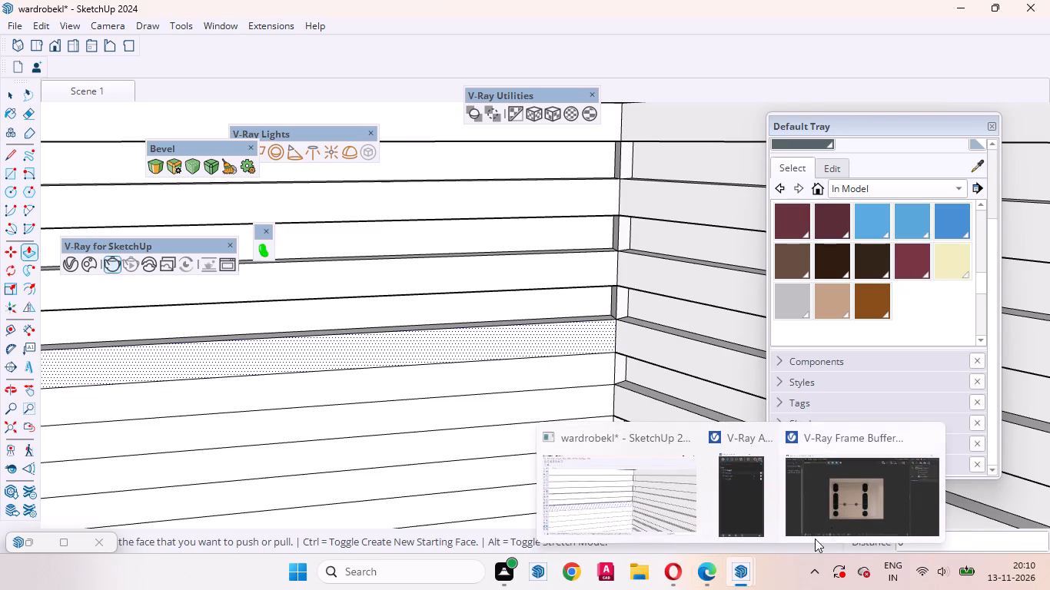
Switch to the V-Ray Frame Buffer and save the wardrobe render as a PNG named wardrobe in the Documents folder.
click(841, 509)
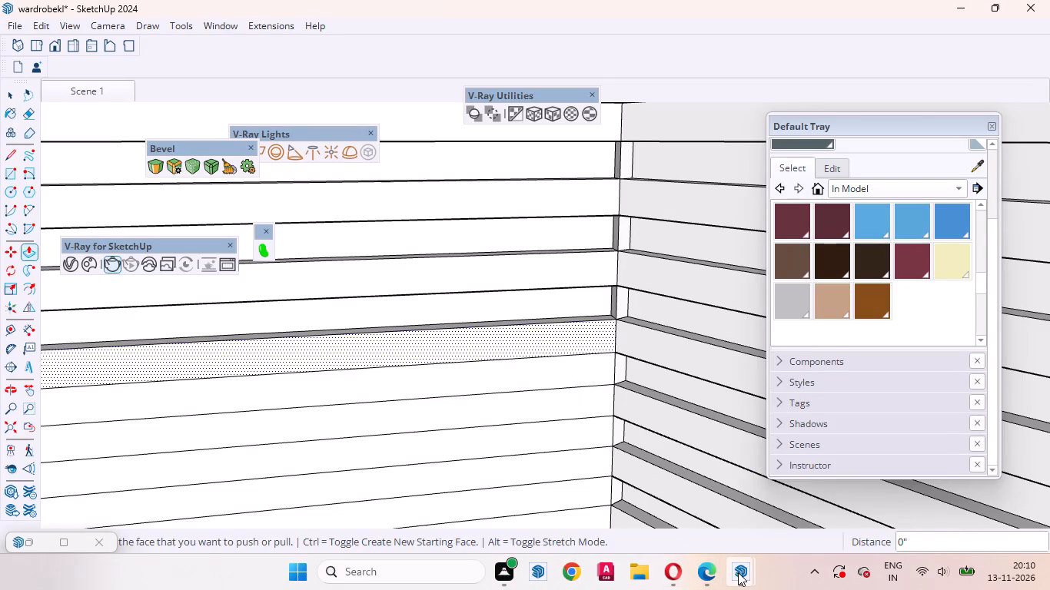
click(839, 508)
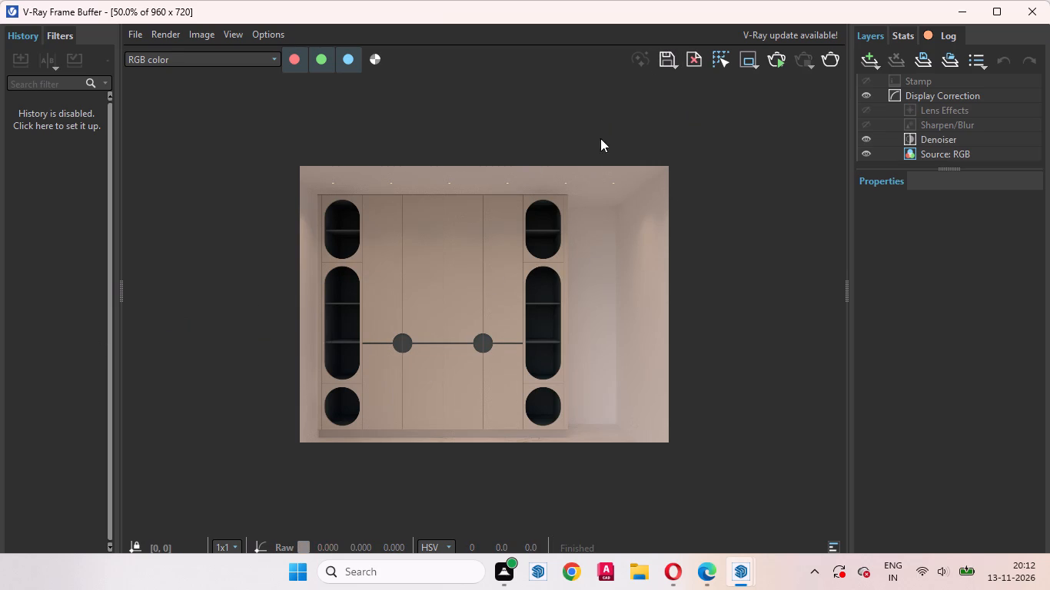
click(675, 62)
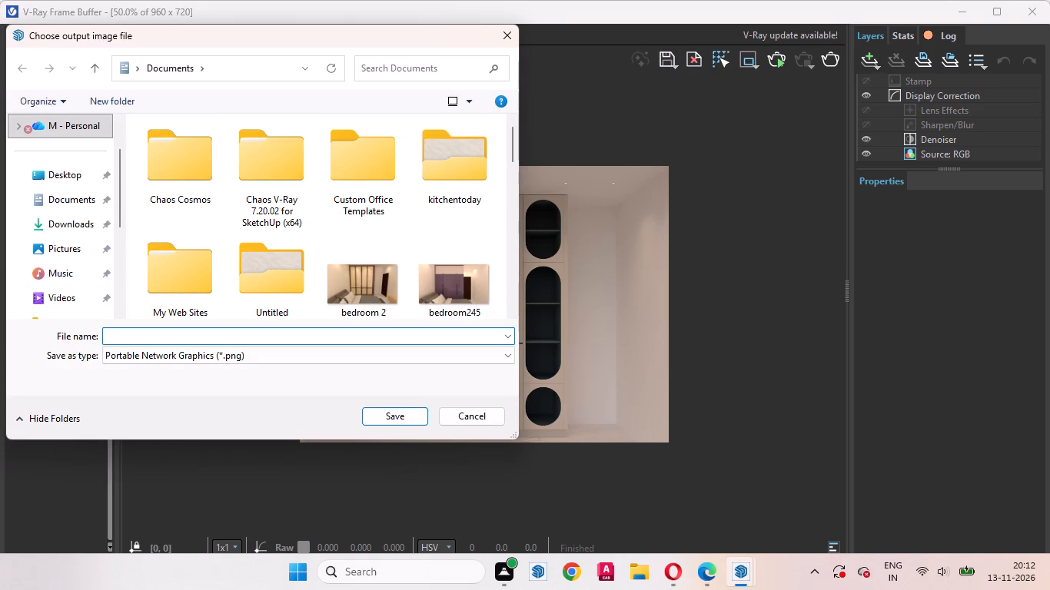
click(117, 336)
text(ward)
text(robe)
key(space)
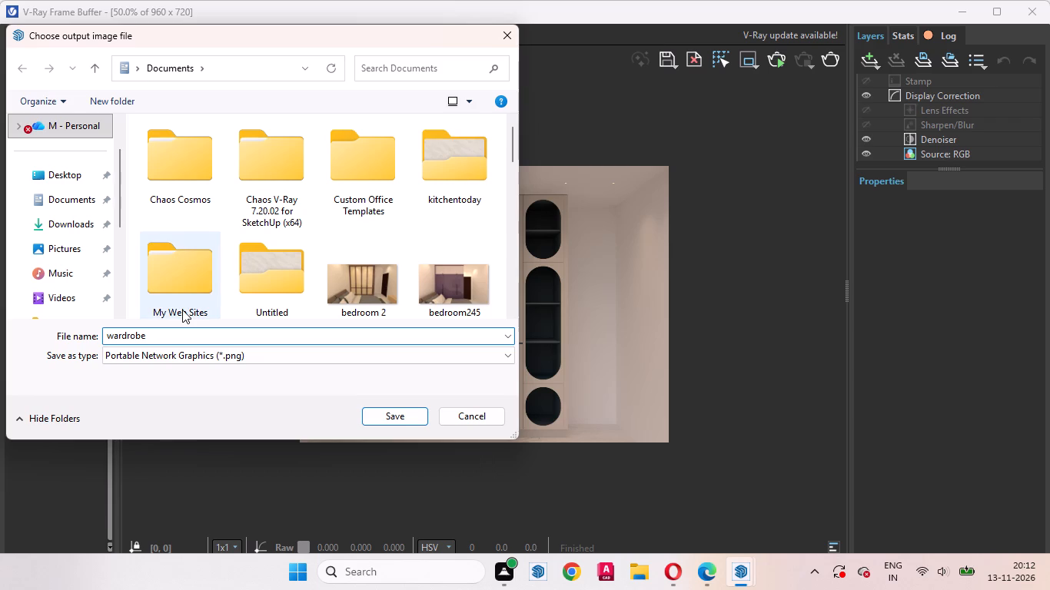
click(52, 194)
click(382, 411)
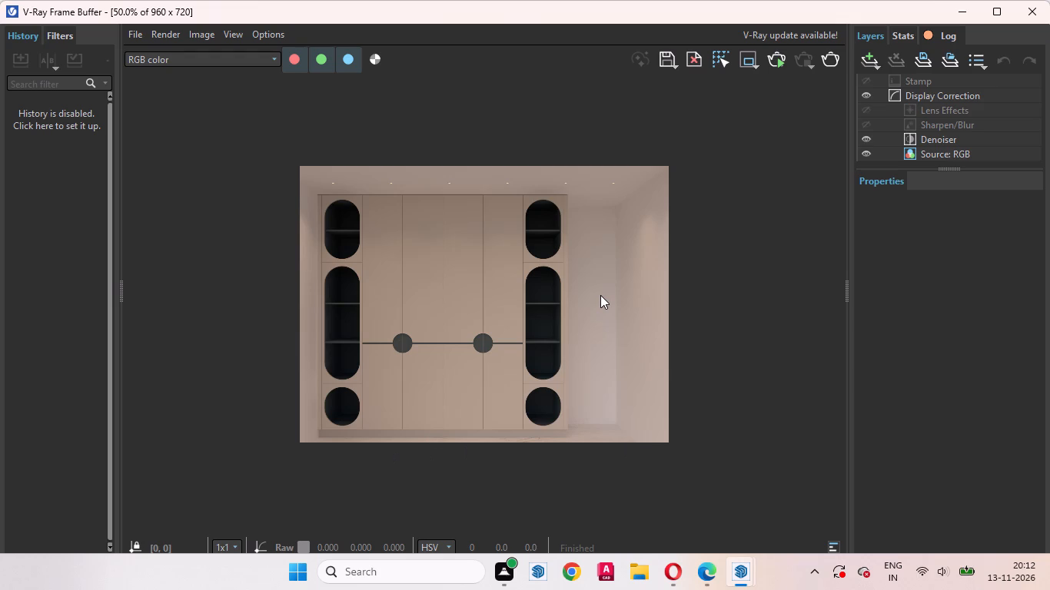
click(956, 12)
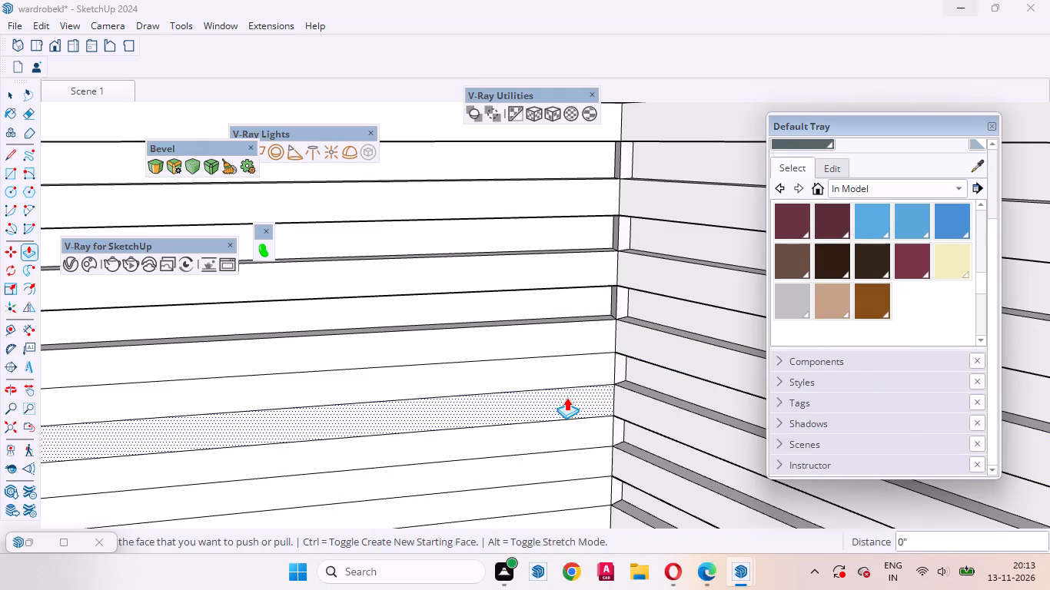
Return to the SketchUp model and repeat the 6 mm recess on the next three alternate bands below the wall's lowest groove.
double_click(561, 372)
scroll(596, 271, down, 2)
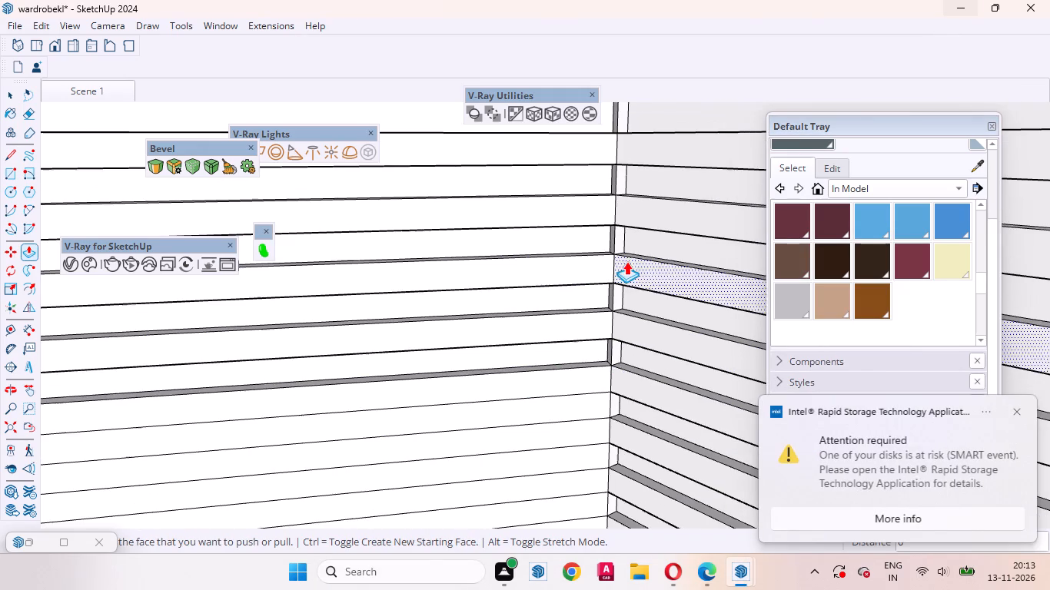
scroll(573, 416, up, 2)
double_click(571, 402)
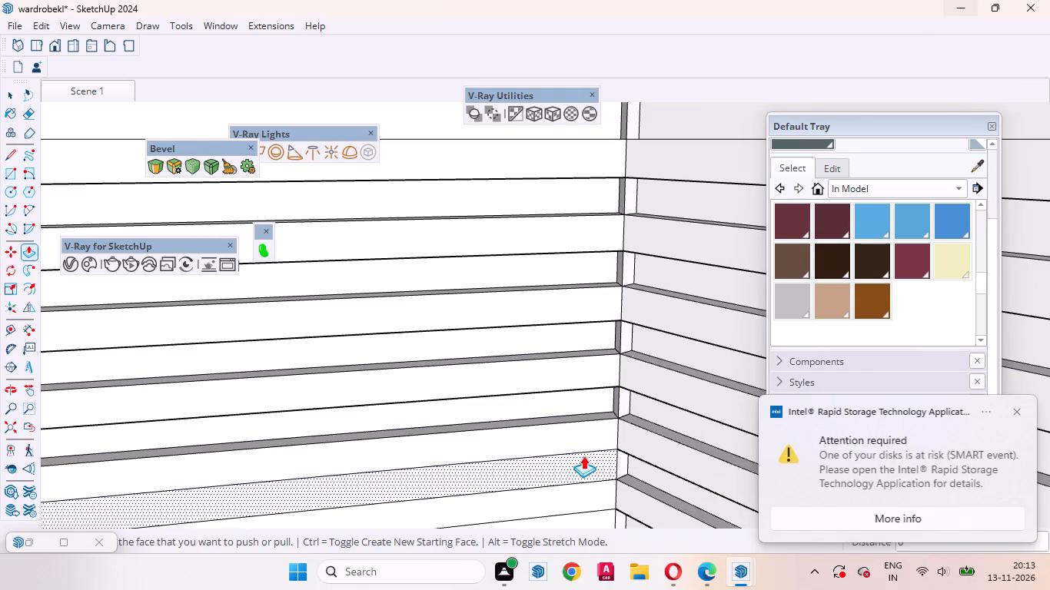
double_click(583, 465)
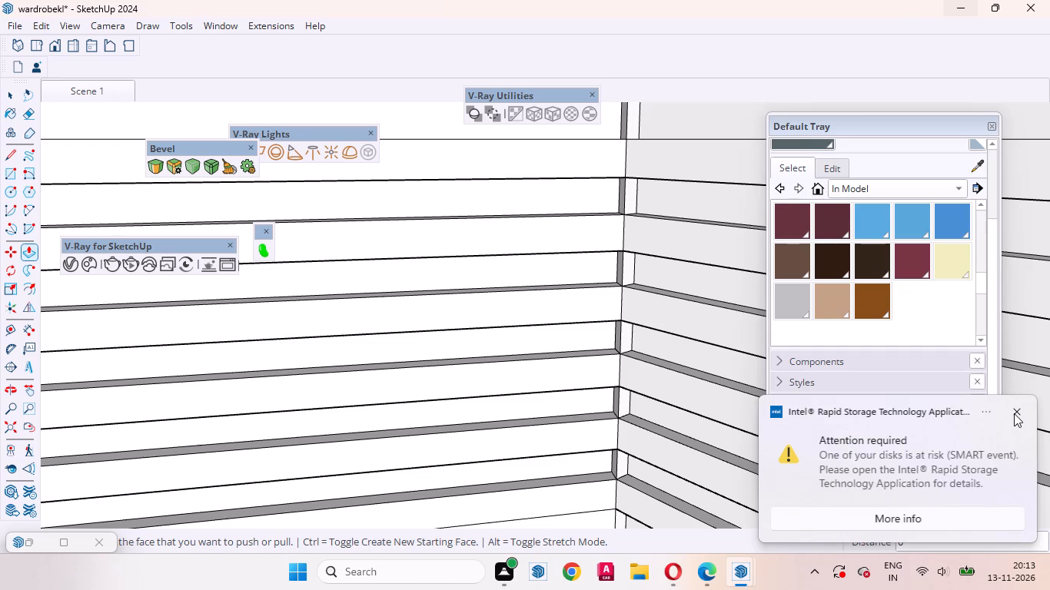
click(1014, 413)
scroll(640, 227, down, 8)
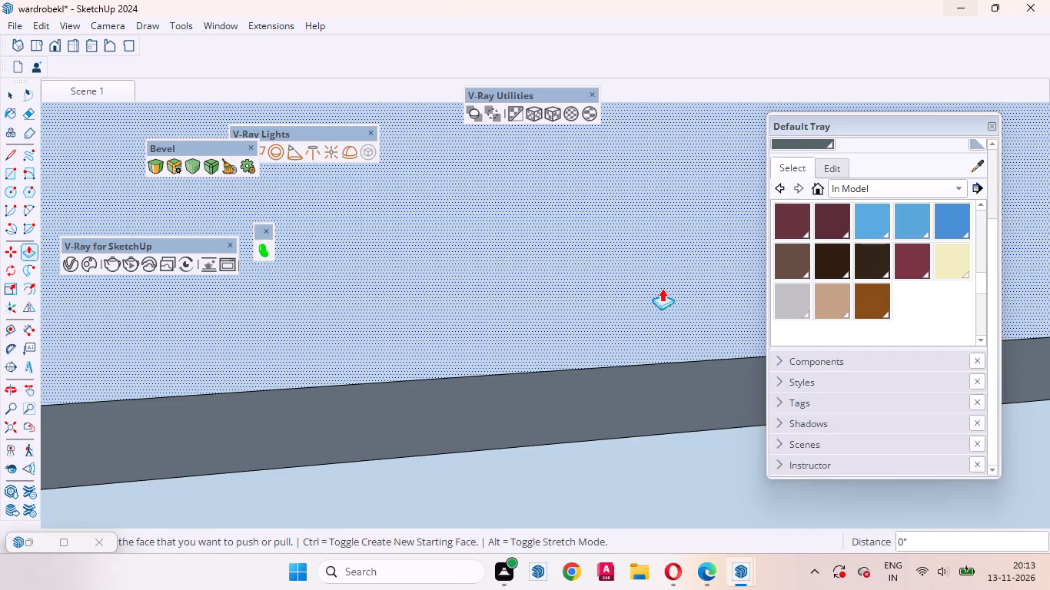
click(25, 427)
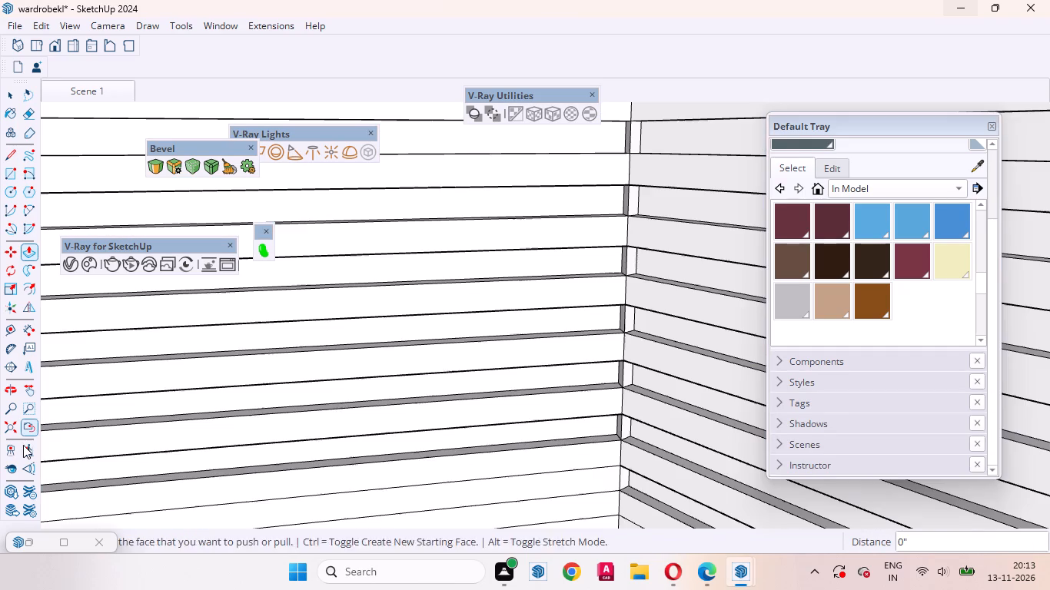
Repeat the 6 mm recess on the wall's next two alternate bands and on the adjoining wall's missed band level with the second.
middle_drag(574, 280, 575, 400)
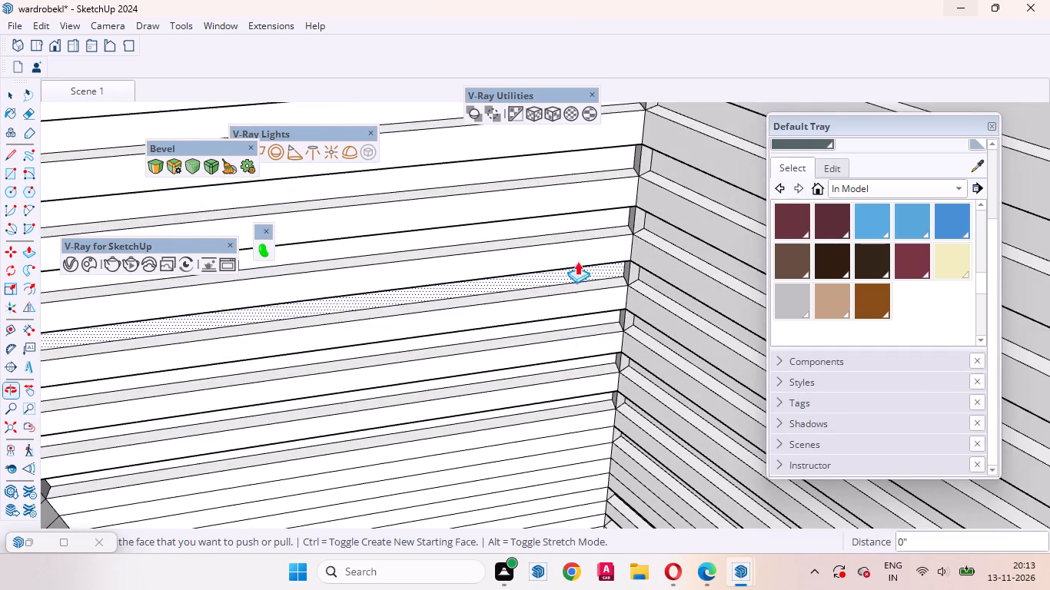
scroll(577, 261, down, 6)
scroll(580, 387, up, 10)
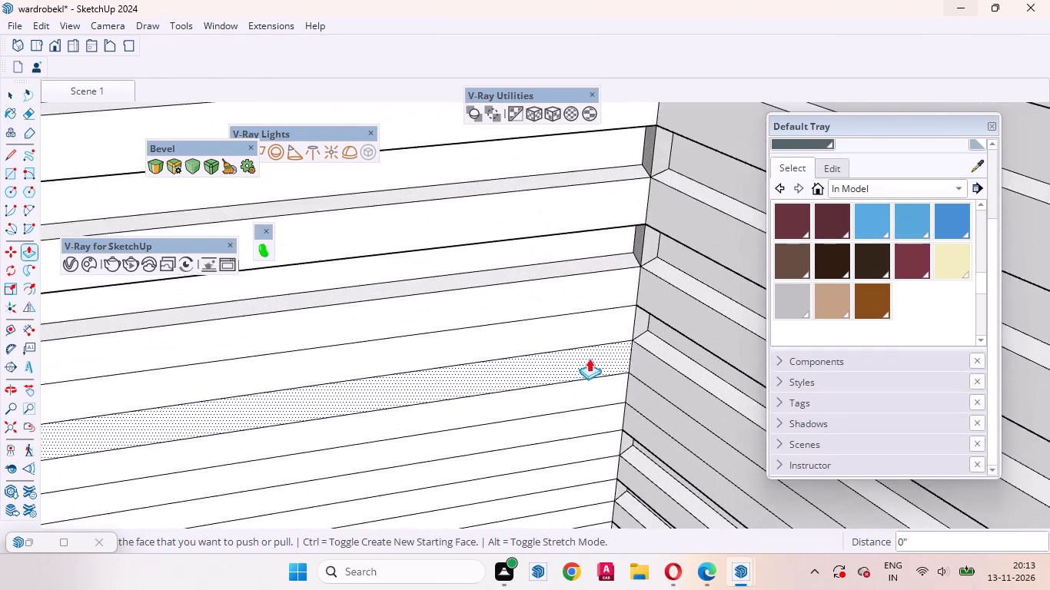
scroll(589, 358, up, 3)
double_click(606, 309)
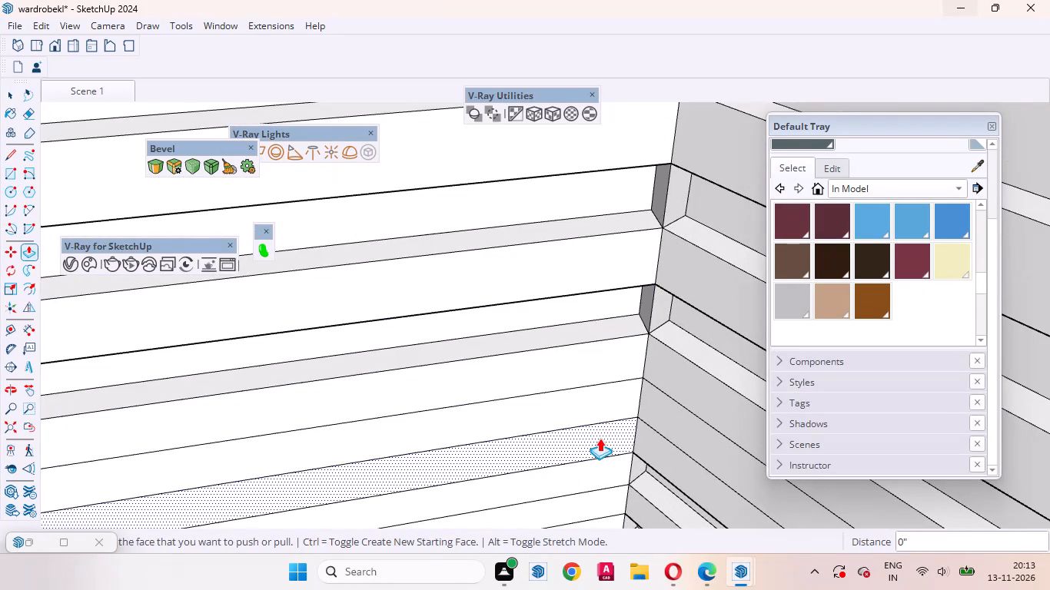
middle_drag(598, 429, 603, 307)
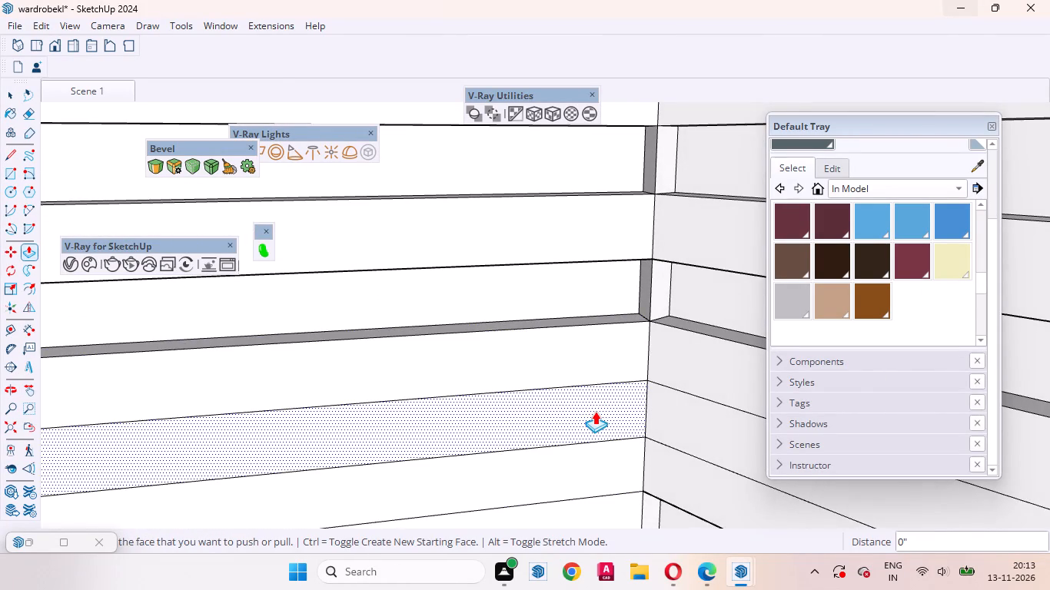
double_click(595, 411)
double_click(671, 409)
Repeat the 6 mm recess on the next two alternate bands farther down the same inner wall.
scroll(626, 241, down, 2)
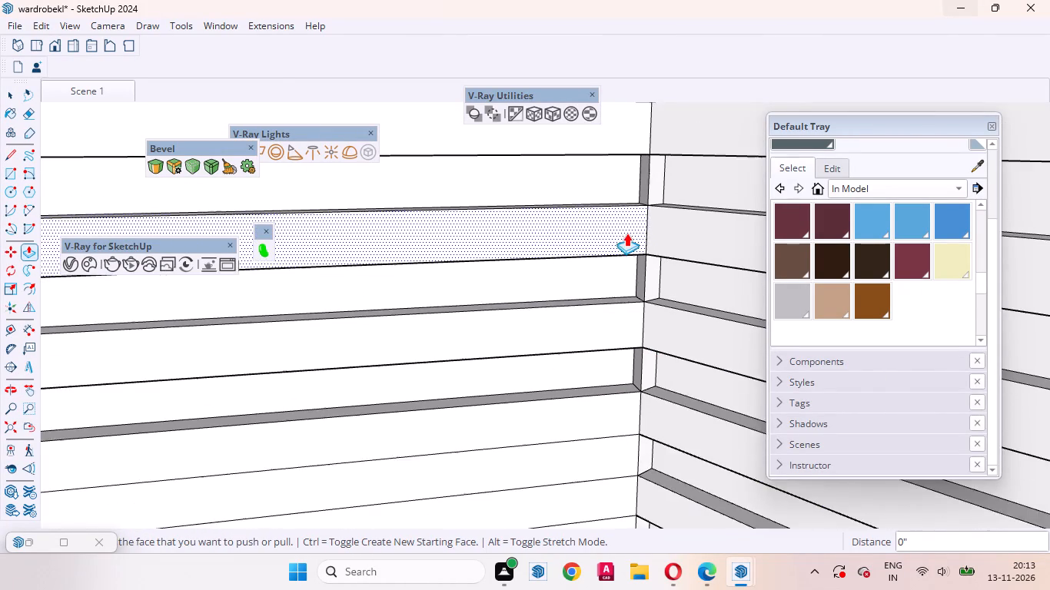
scroll(626, 233, down, 3)
double_click(601, 425)
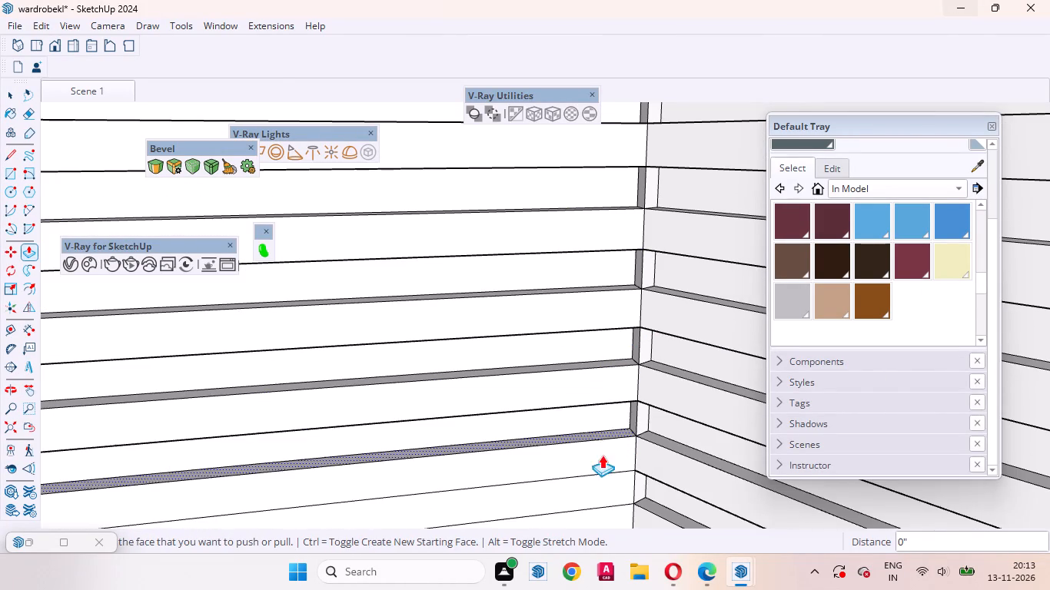
double_click(603, 486)
Repeat the 6 mm recess on the wall's last three alternate bands, ending with the bottom band at the floor.
middle_drag(590, 265, 585, 317)
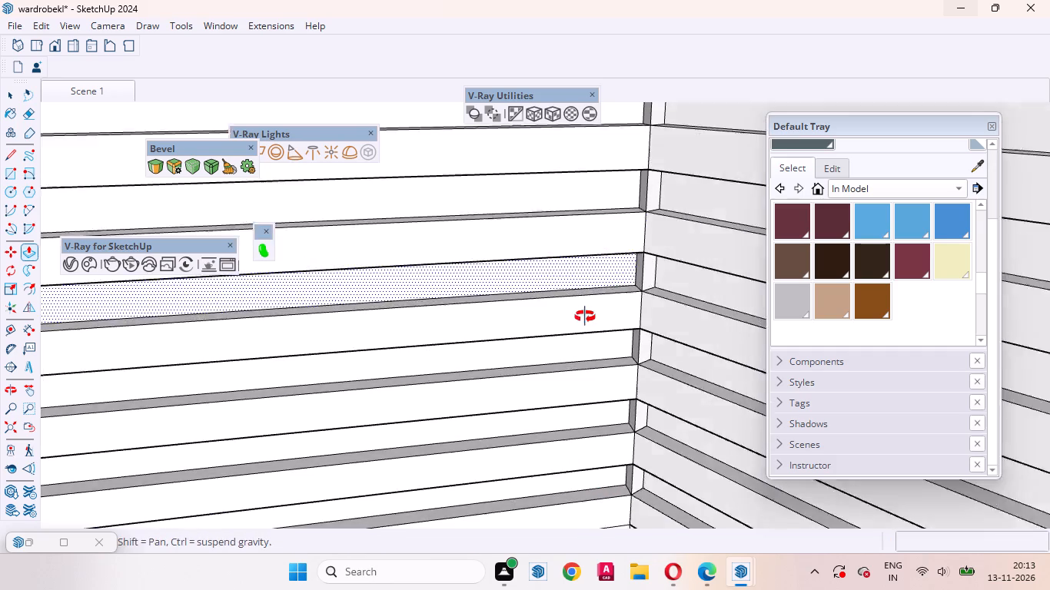
middle_drag(585, 317, 585, 317)
scroll(604, 239, down, 6)
scroll(596, 418, up, 4)
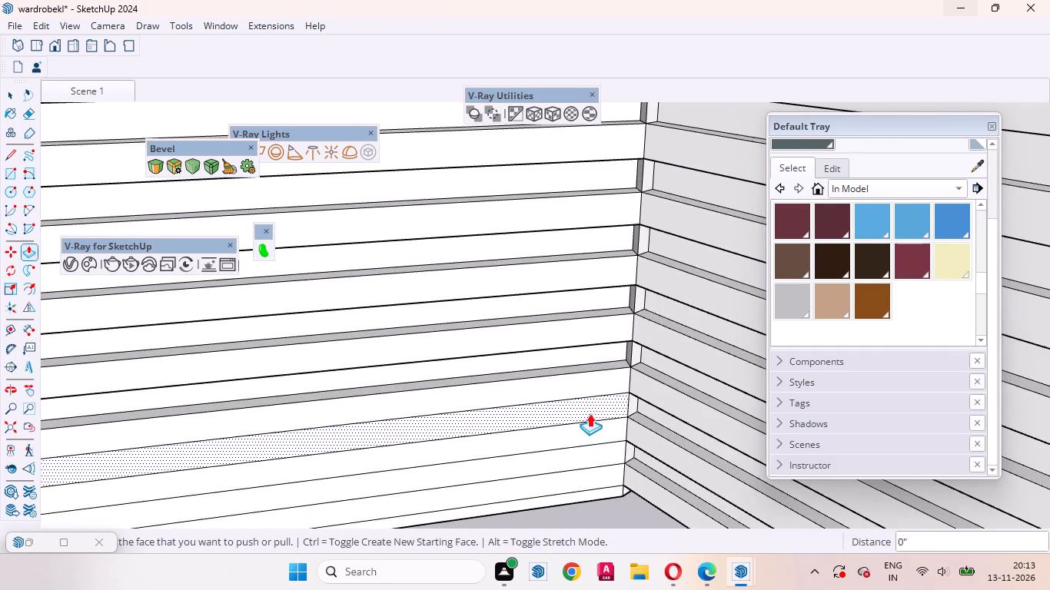
middle_drag(591, 418, 593, 393)
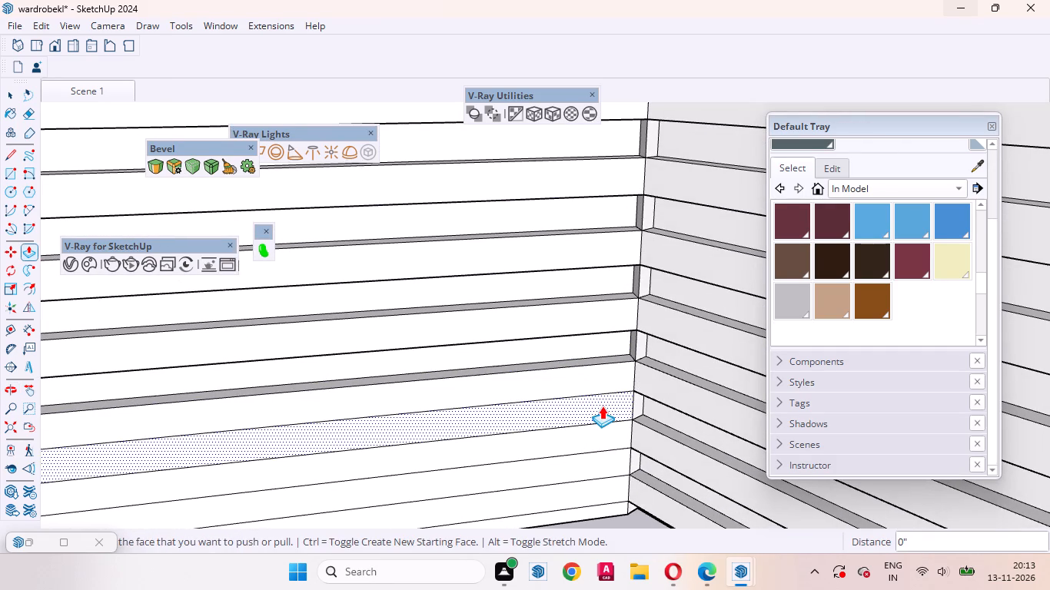
double_click(602, 406)
double_click(599, 464)
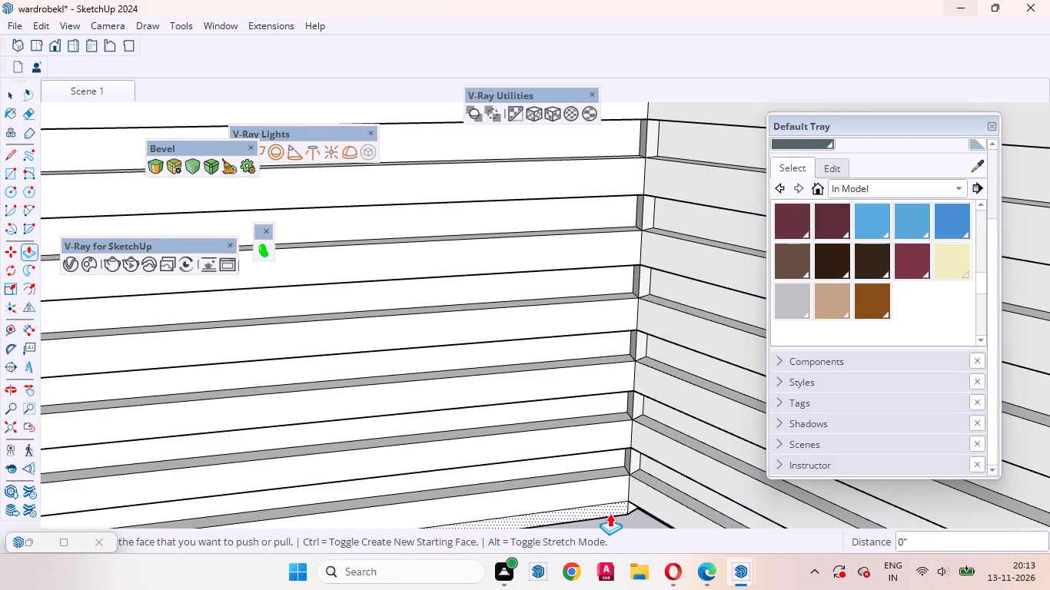
scroll(610, 513, up, 5)
double_click(610, 505)
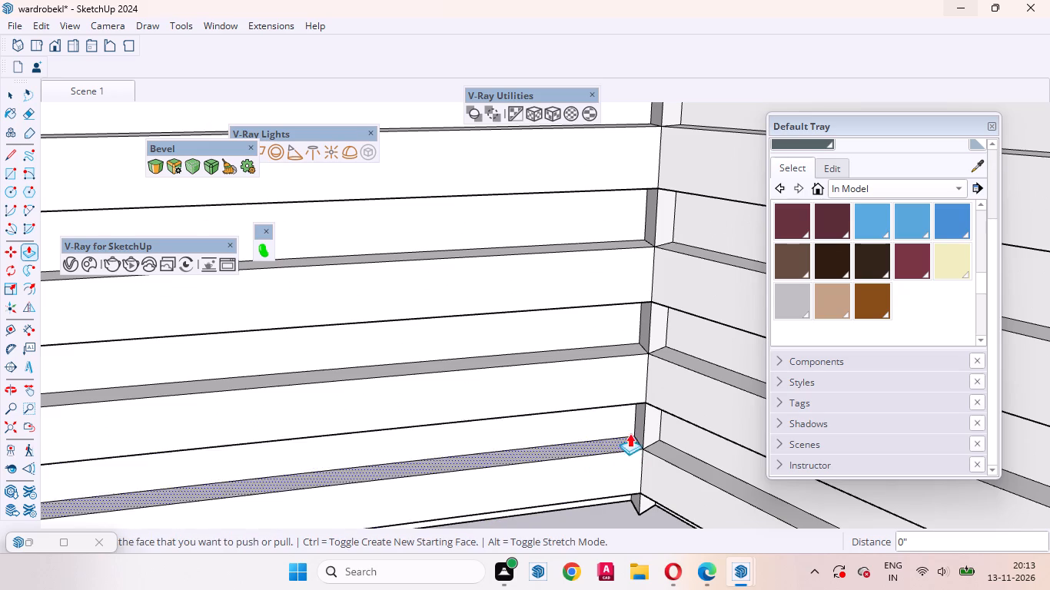
scroll(625, 388, down, 8)
scroll(659, 336, down, 2)
scroll(654, 362, up, 1)
scroll(624, 419, down, 4)
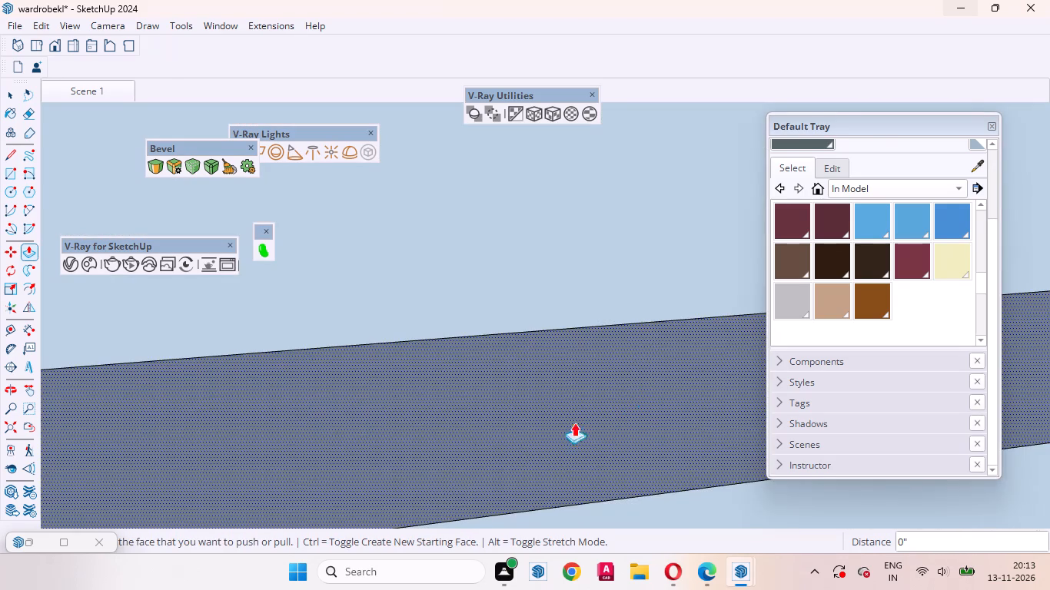
click(25, 420)
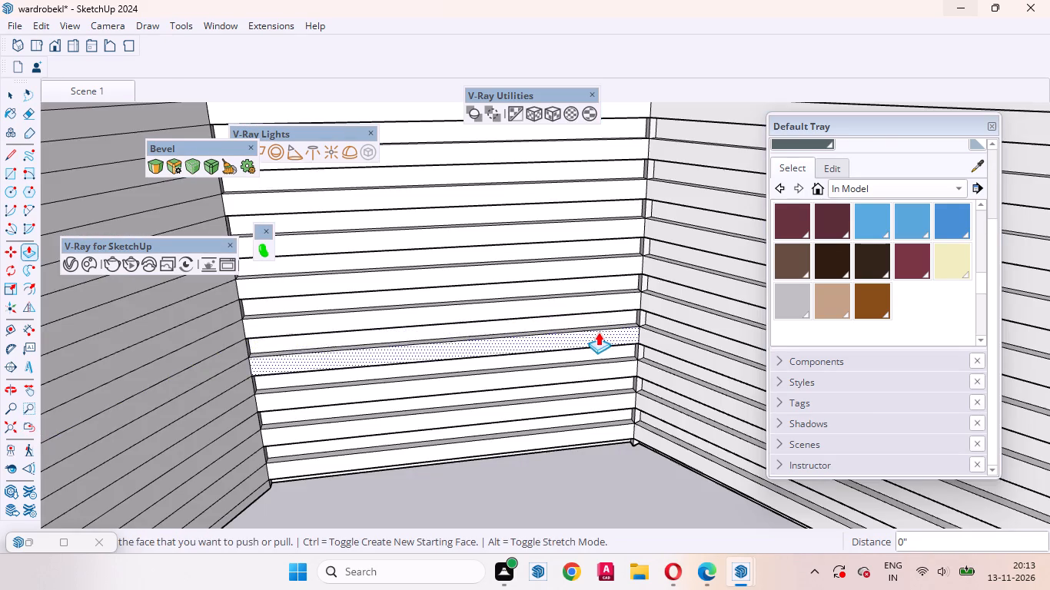
Recess the second band below the rim by 6 mm on the adjoining ungrooved inner wall of the hexagonal hole.
middle_drag(598, 333, 341, 445)
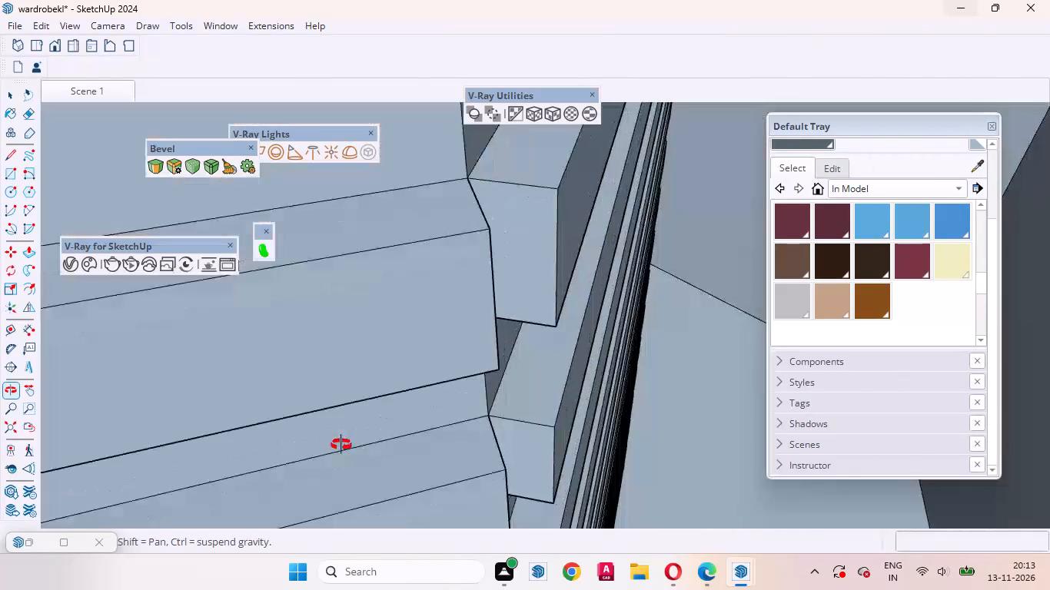
middle_drag(341, 445, 451, 432)
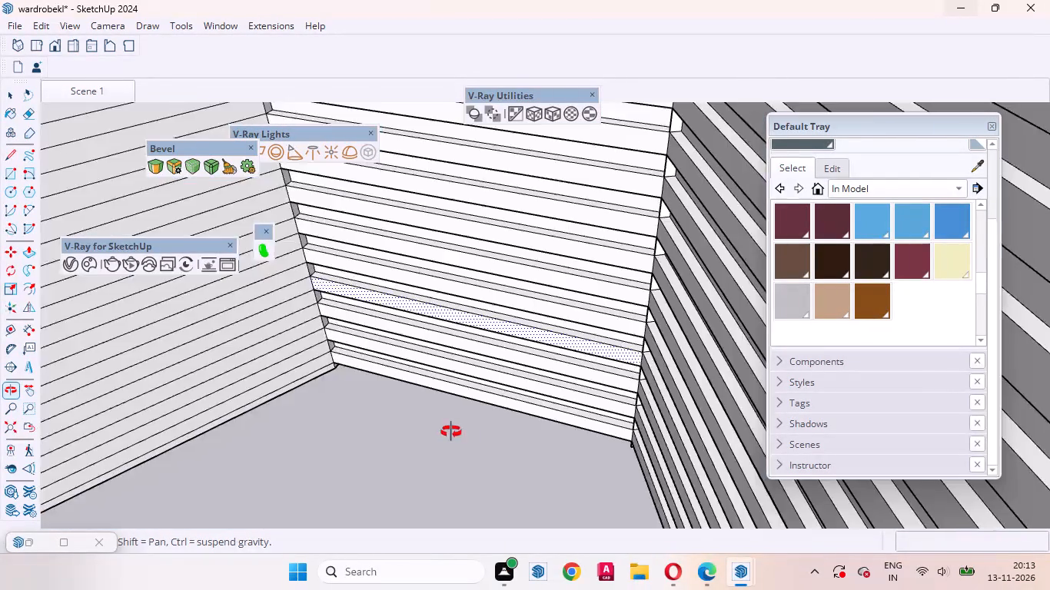
middle_drag(451, 432, 523, 423)
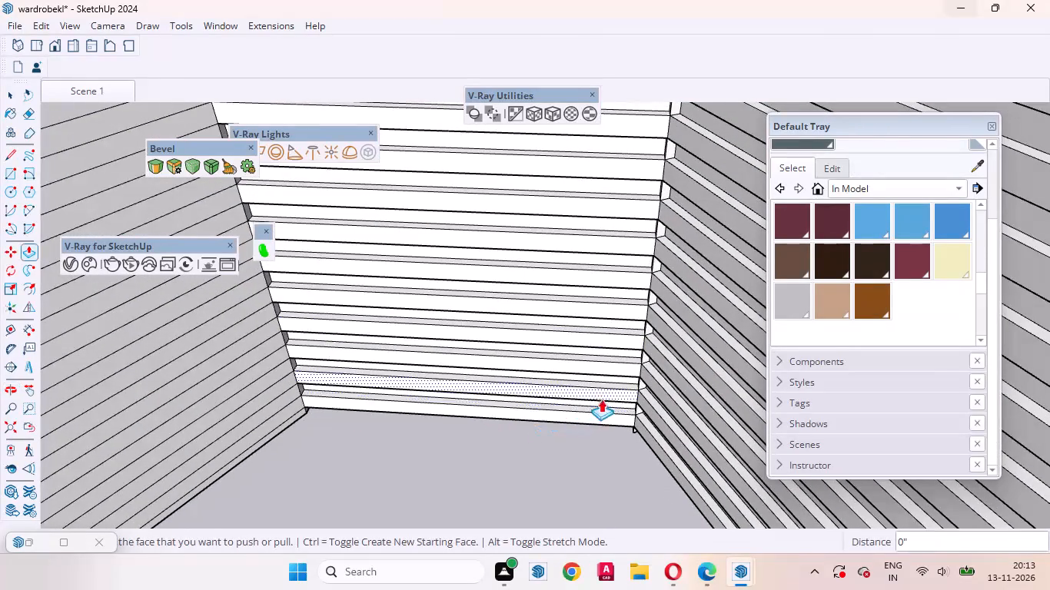
middle_drag(466, 436, 419, 512)
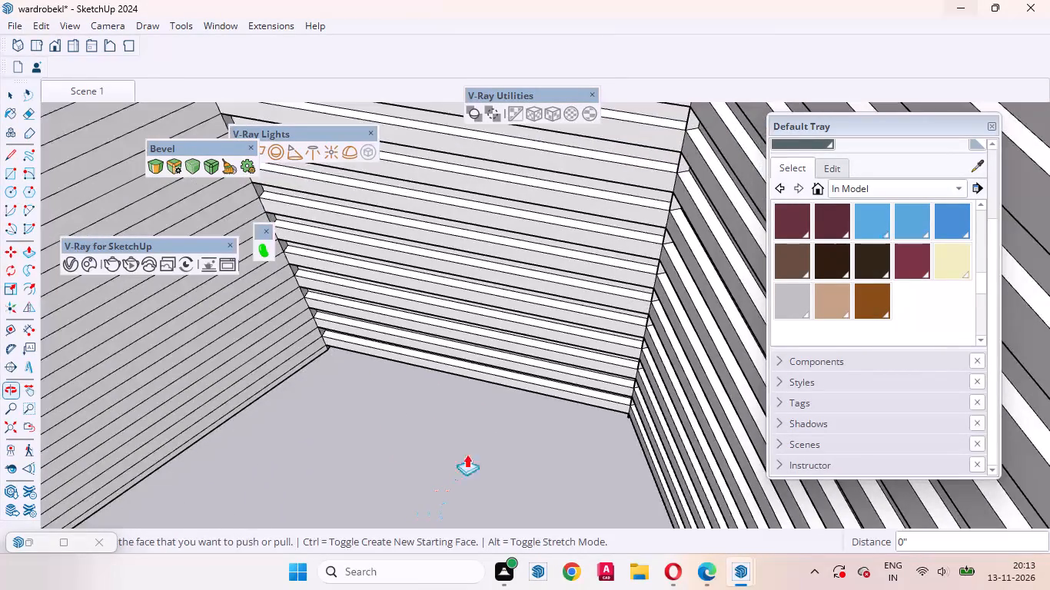
scroll(513, 432, down, 7)
scroll(352, 198, up, 4)
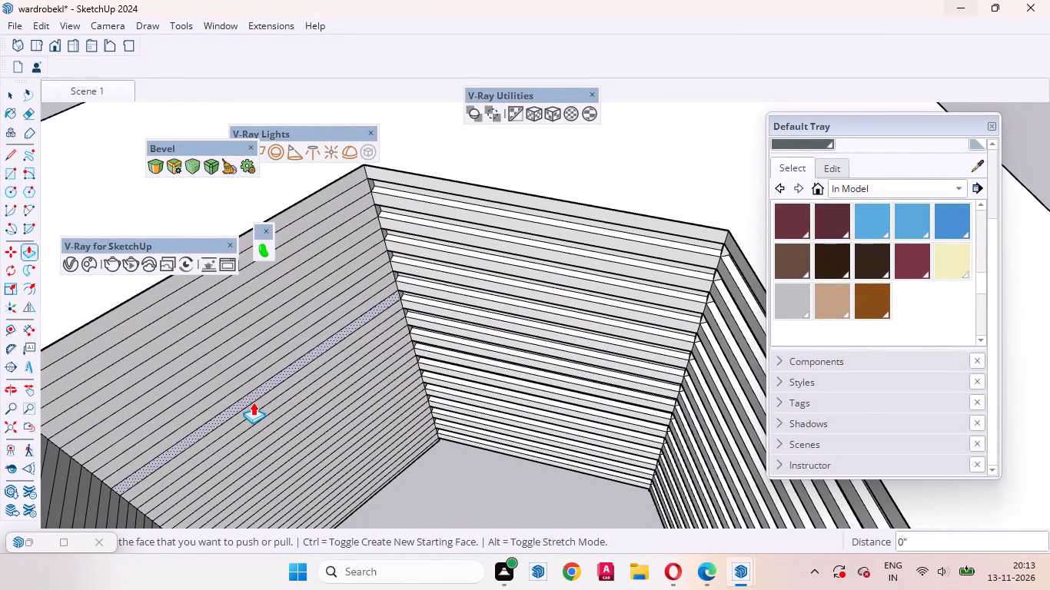
scroll(427, 371, down, 3)
scroll(501, 396, down, 2)
middle_drag(458, 416, 374, 360)
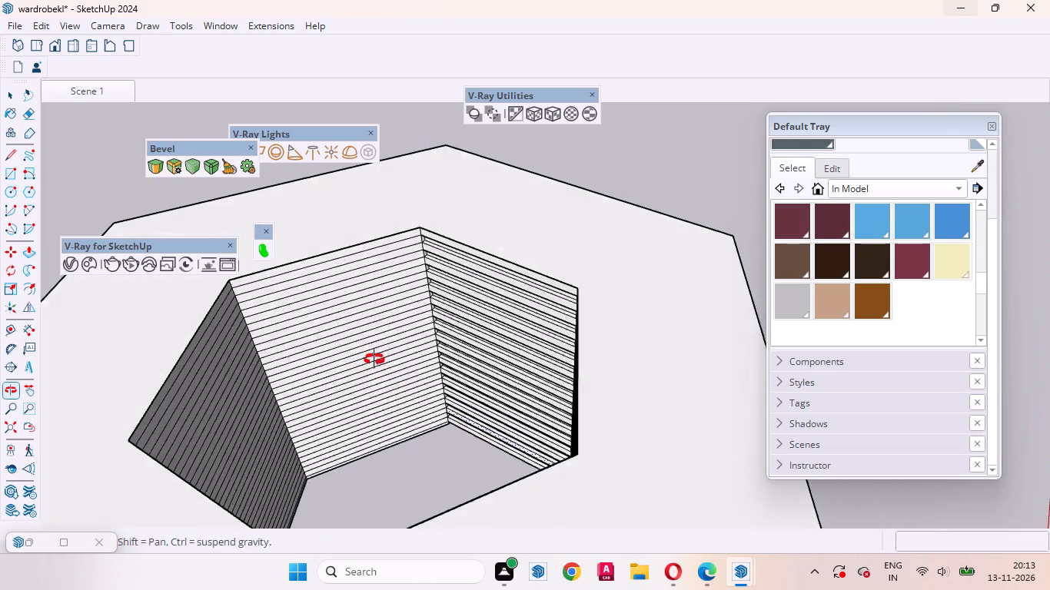
middle_drag(374, 360, 375, 351)
scroll(393, 247, up, 17)
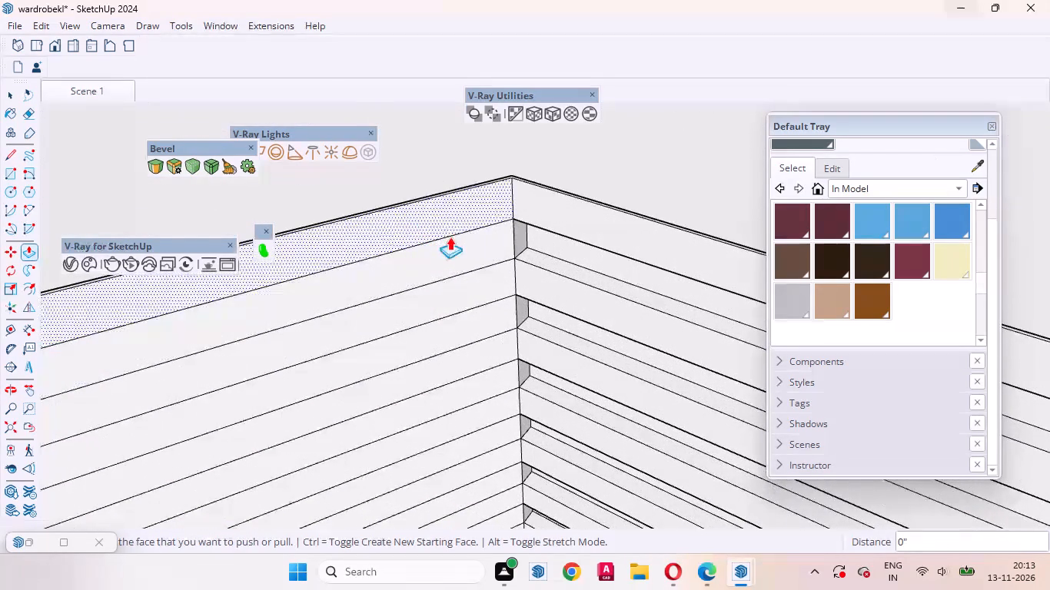
click(453, 247)
click(453, 247)
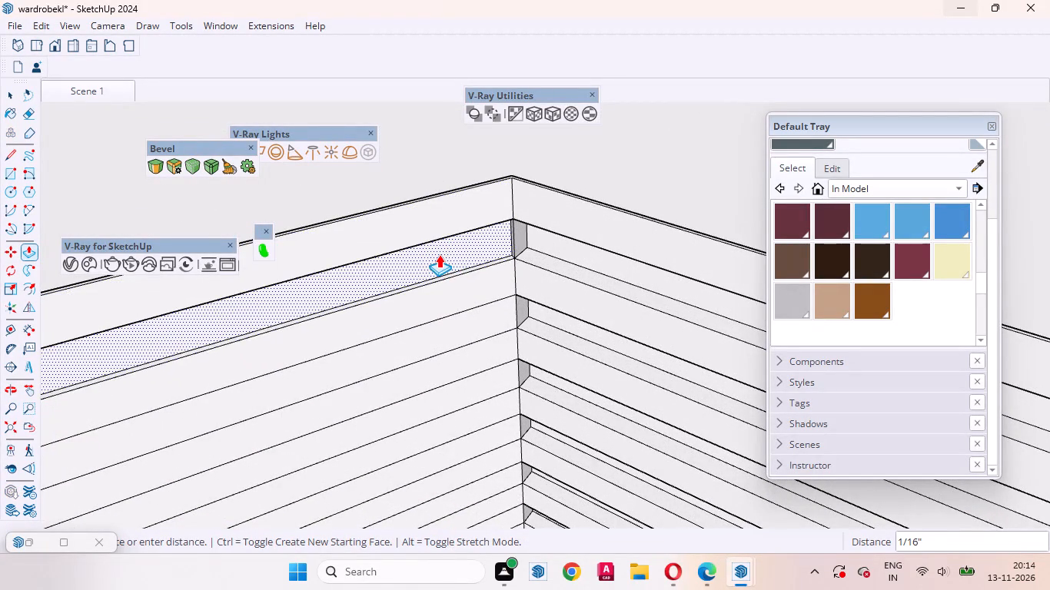
scroll(439, 254, up, 3)
text(6mm)
key(Return)
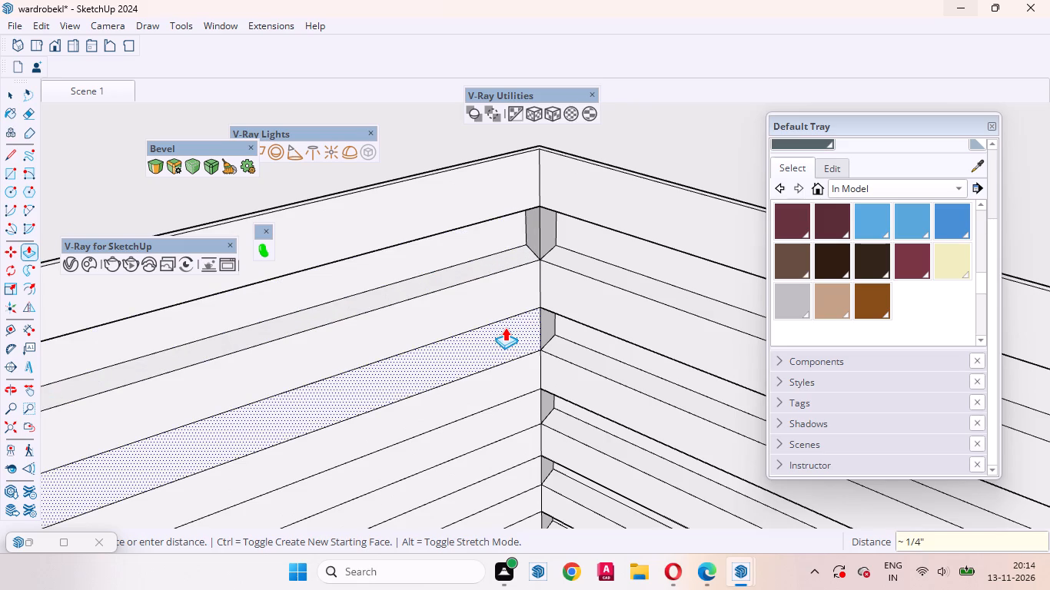
Repeat the 6 mm recess on the next five alternate bands down the same inner wall of the hexagonal hole.
double_click(505, 327)
scroll(567, 241, down, 6)
scroll(511, 384, up, 3)
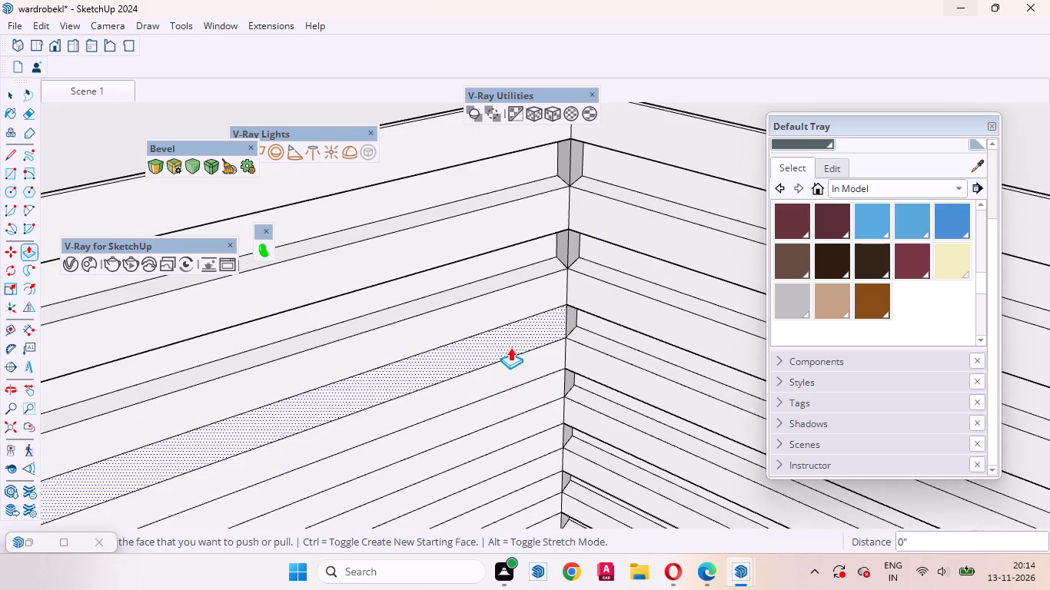
double_click(511, 346)
double_click(523, 399)
scroll(612, 247, down, 2)
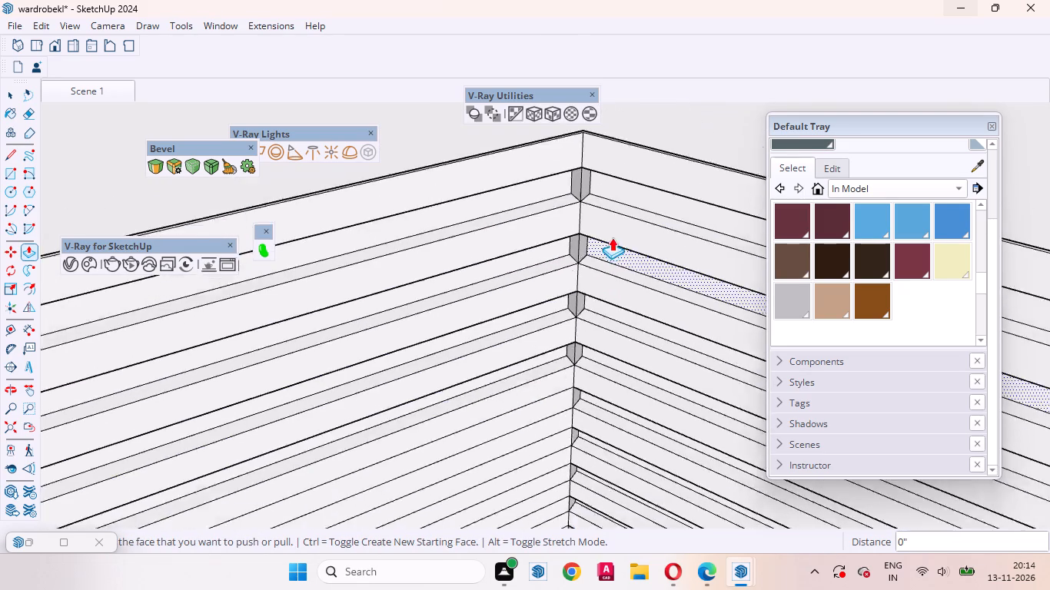
scroll(612, 237, down, 4)
scroll(559, 371, up, 3)
double_click(557, 373)
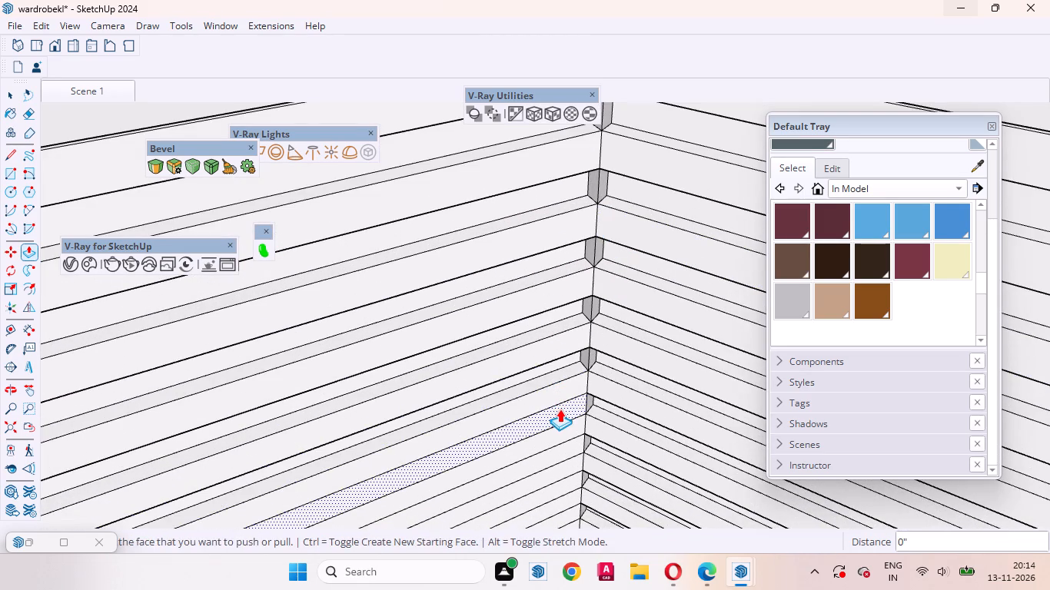
double_click(560, 409)
Repeat the 6 mm recess on the next four alternate bands farther down the same inner wall.
scroll(577, 243, down, 1)
scroll(577, 242, up, 1)
scroll(577, 241, down, 9)
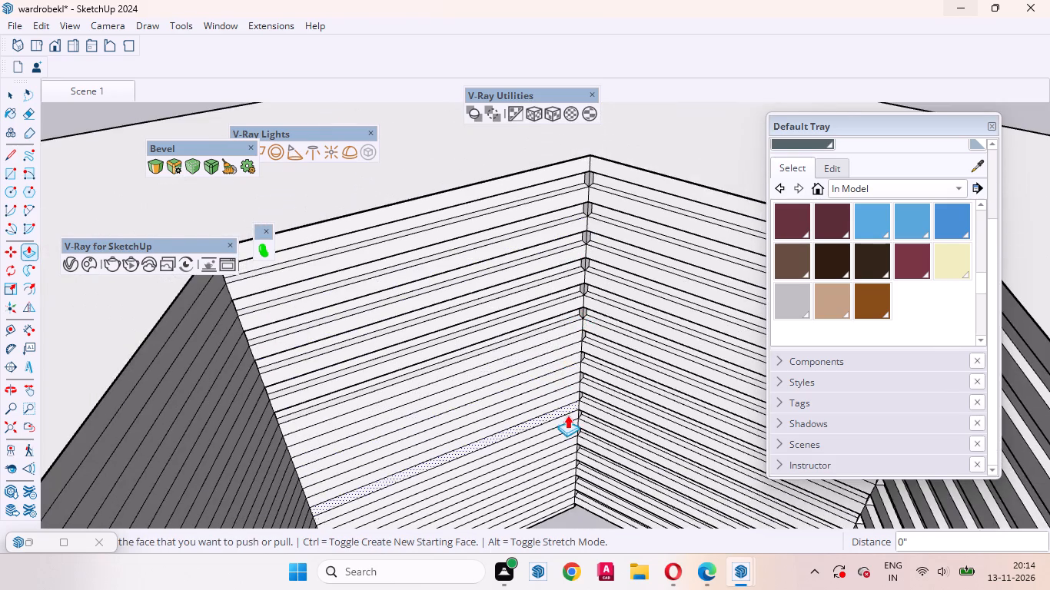
scroll(567, 416, up, 7)
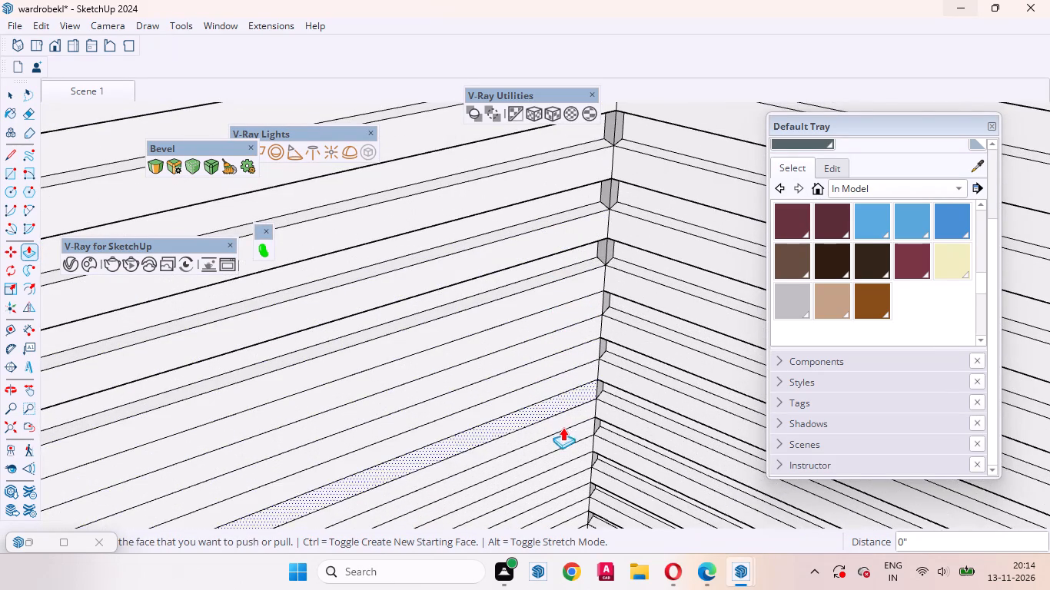
double_click(559, 314)
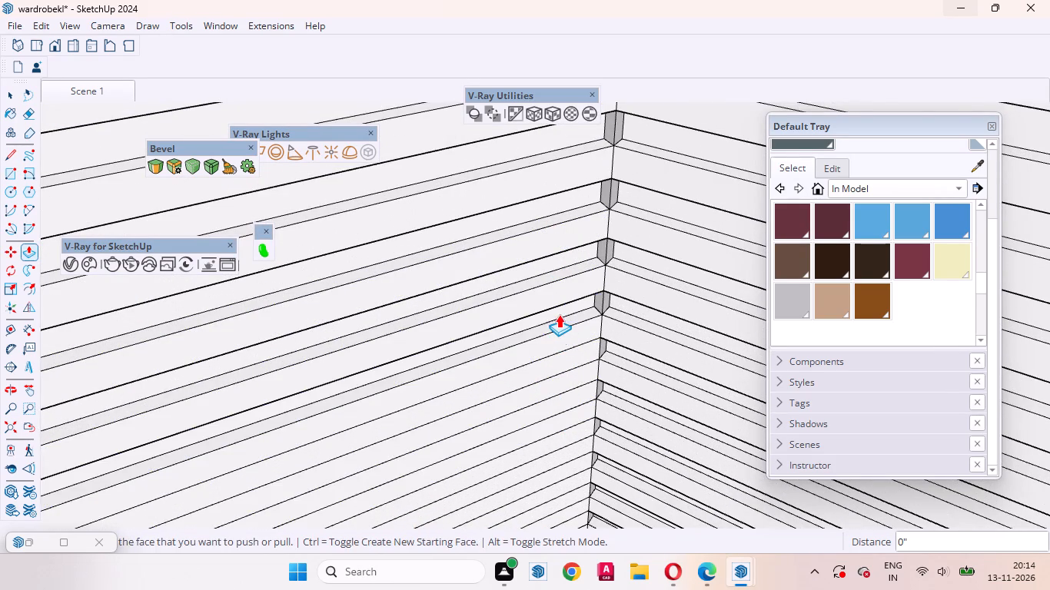
scroll(518, 205, down, 4)
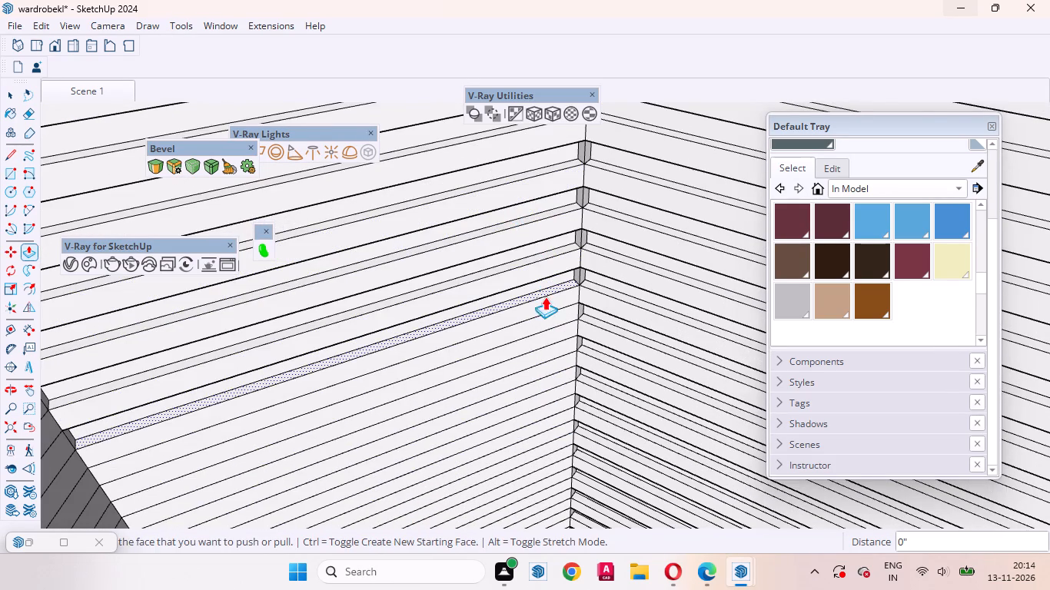
double_click(544, 316)
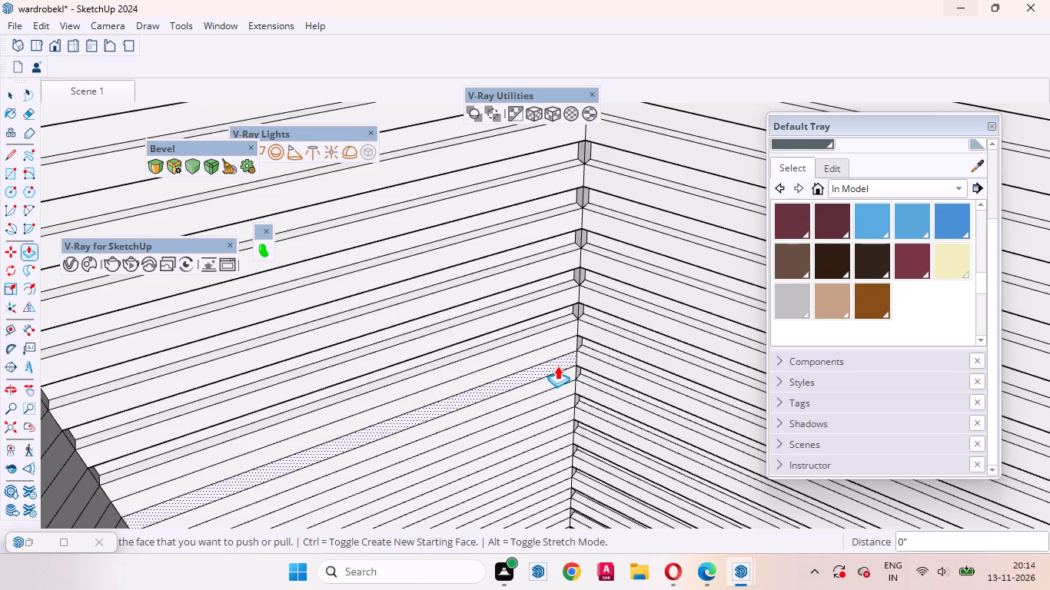
middle_drag(557, 369, 536, 287)
scroll(547, 364, up, 5)
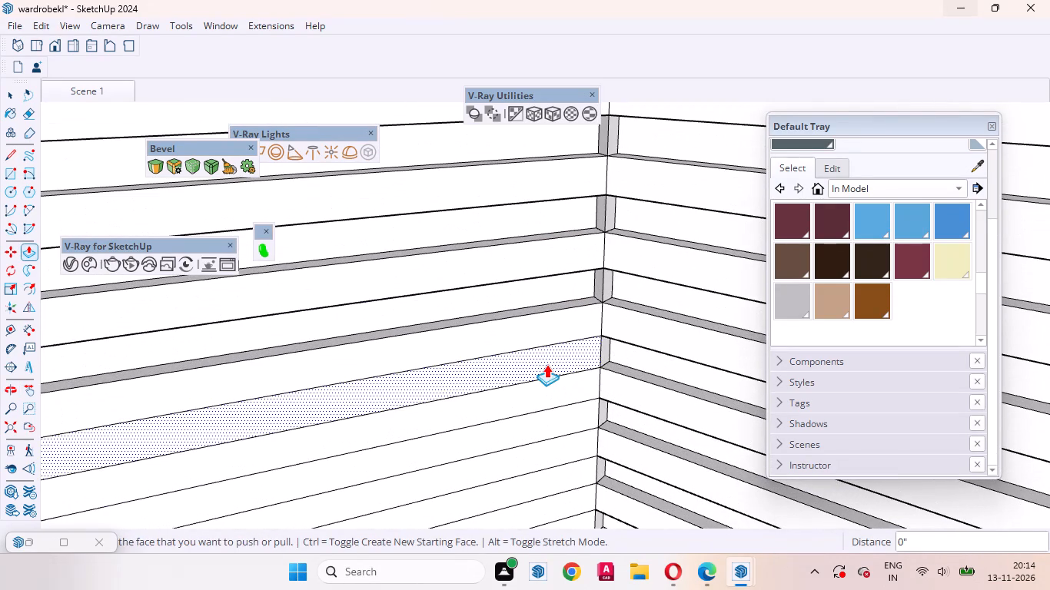
double_click(547, 364)
double_click(569, 421)
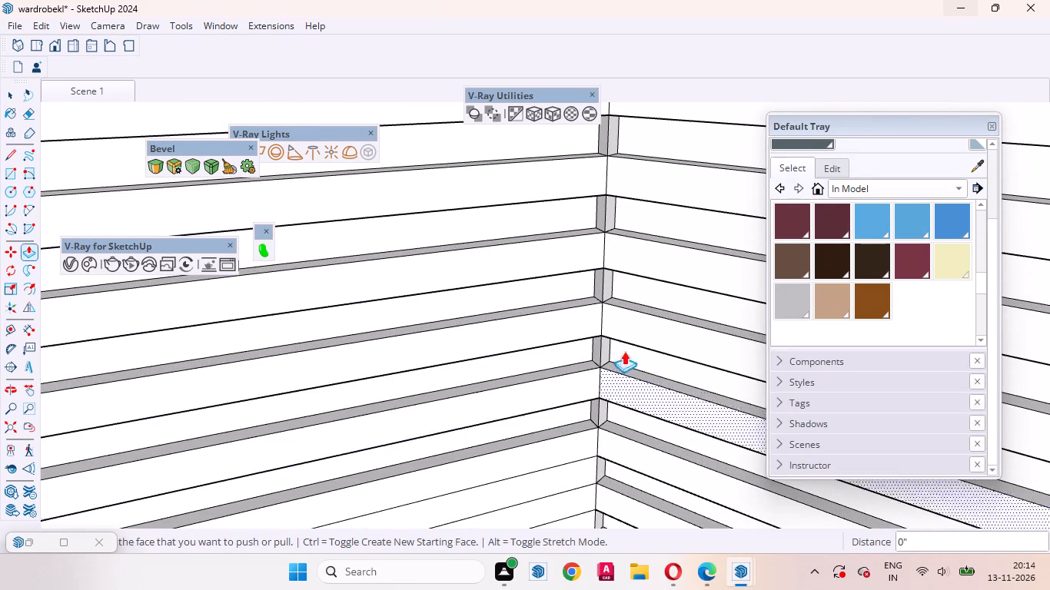
Repeat the 6 mm recess on the following three alternate bands in the lower part of the same wall.
scroll(644, 301, down, 6)
scroll(619, 411, up, 3)
double_click(575, 393)
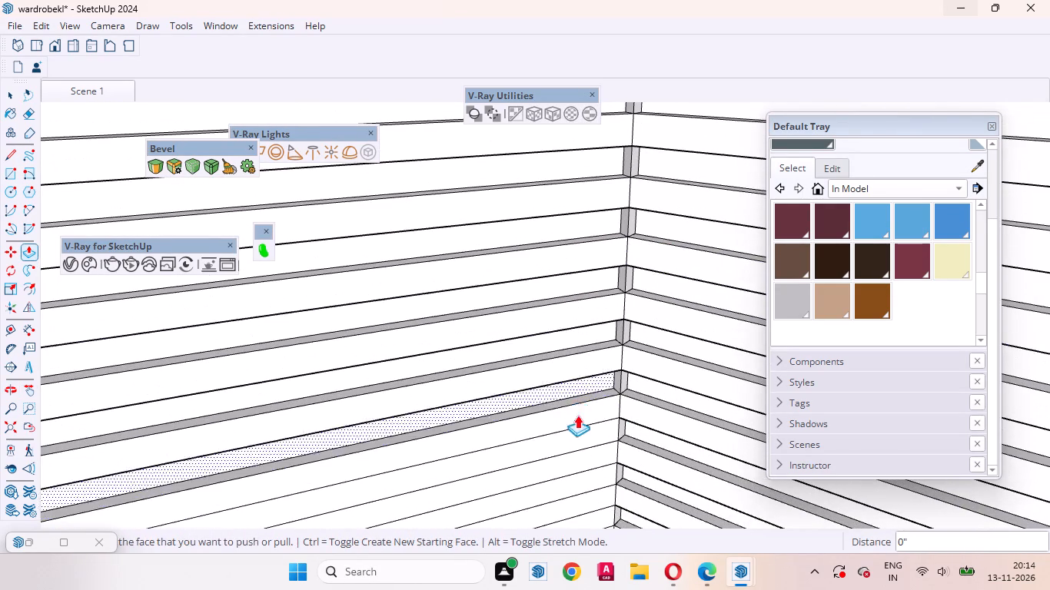
double_click(580, 433)
scroll(660, 243, down, 7)
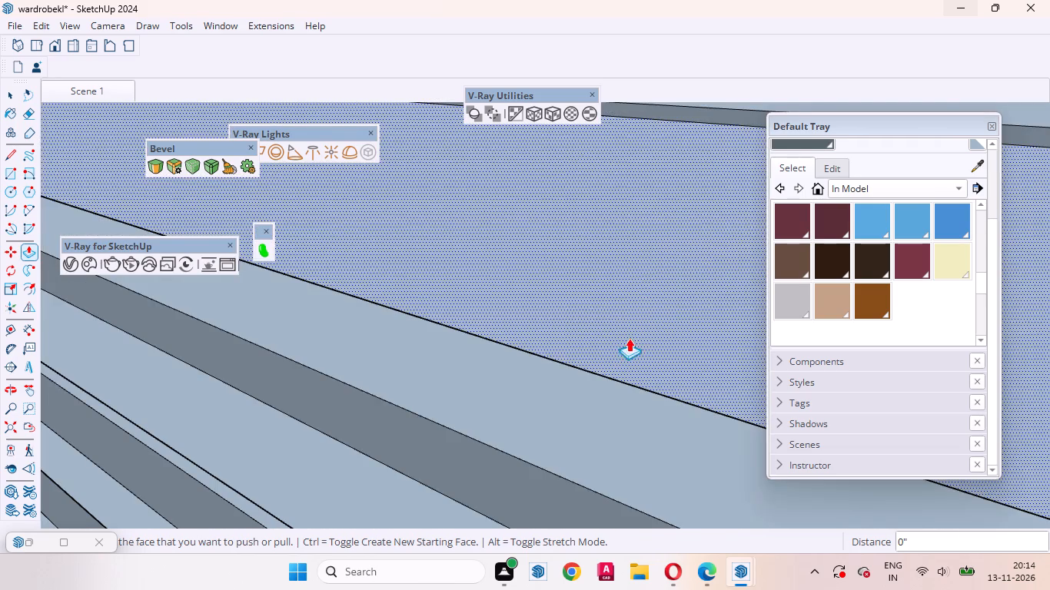
click(28, 423)
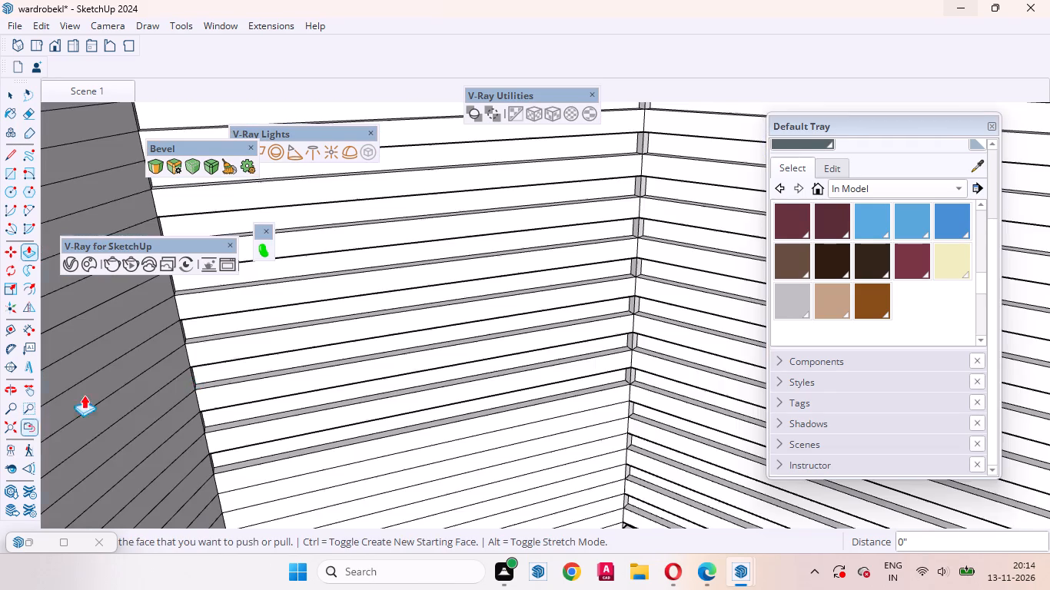
scroll(683, 381, up, 5)
scroll(576, 434, up, 2)
double_click(540, 428)
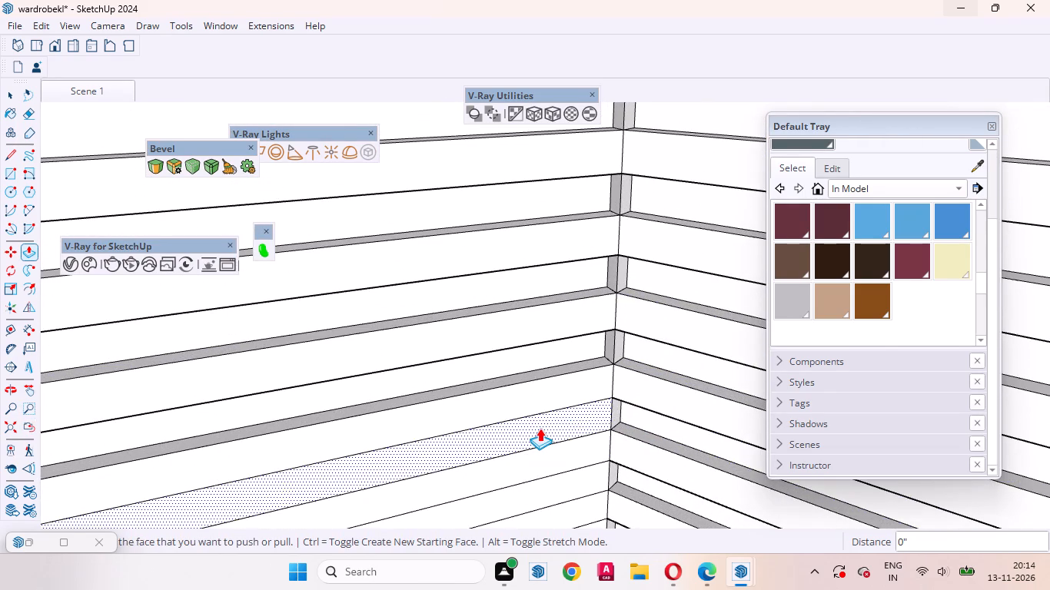
Repeat the 6 mm recess on the wall's last four alternate bands, ending with the bottom band at the floor.
scroll(673, 214, down, 6)
scroll(636, 378, up, 3)
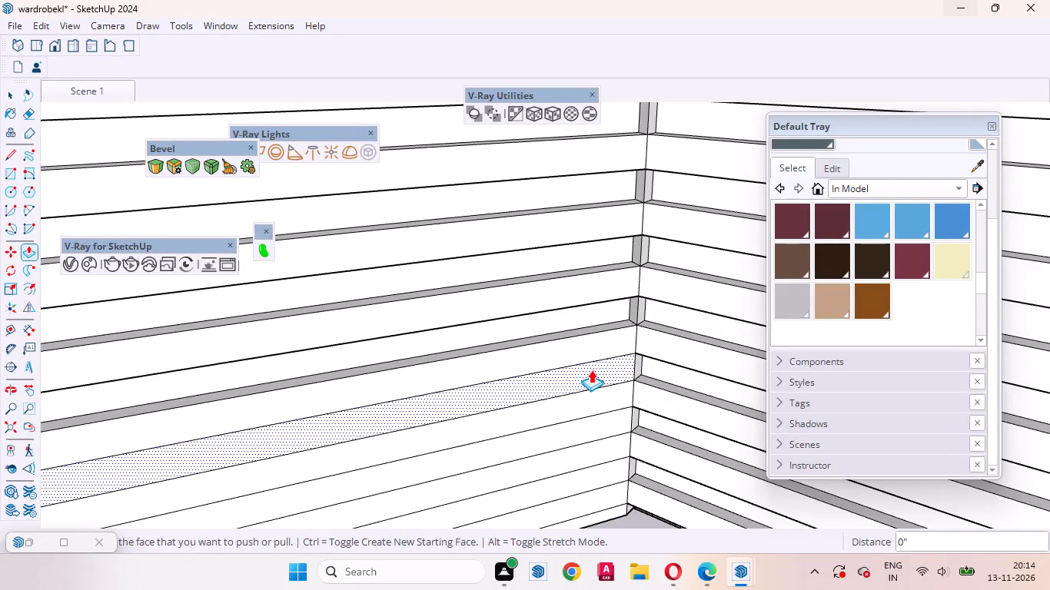
click(589, 367)
click(589, 367)
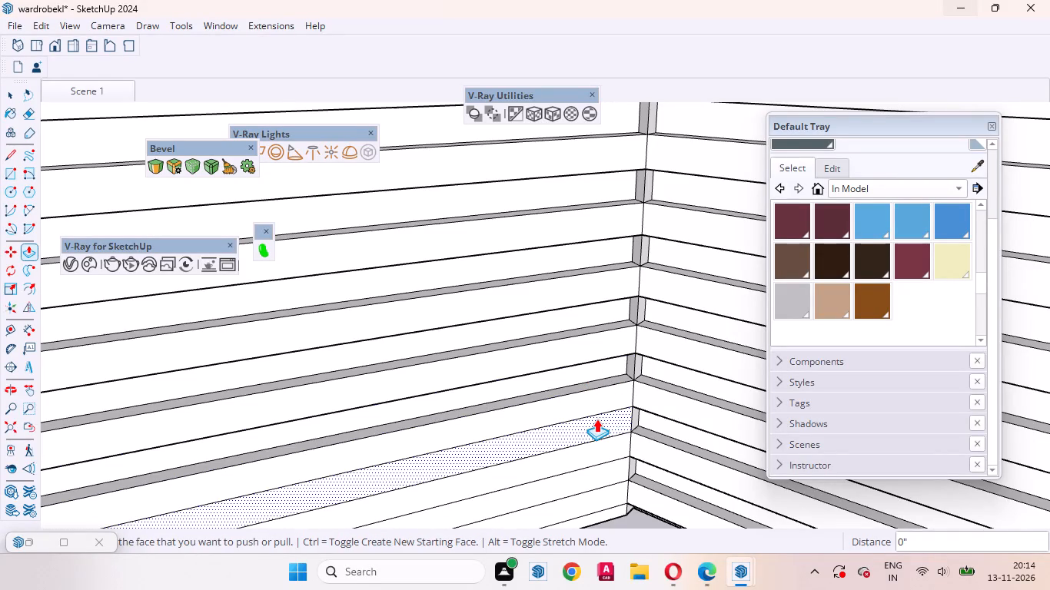
double_click(596, 419)
scroll(668, 270, down, 2)
scroll(643, 457, up, 3)
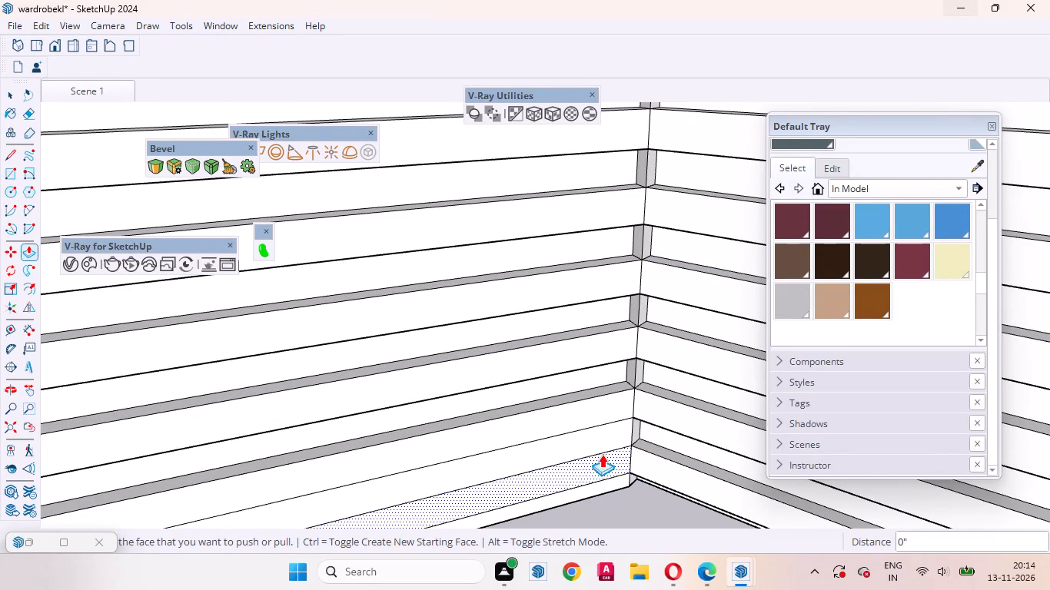
double_click(592, 449)
double_click(616, 484)
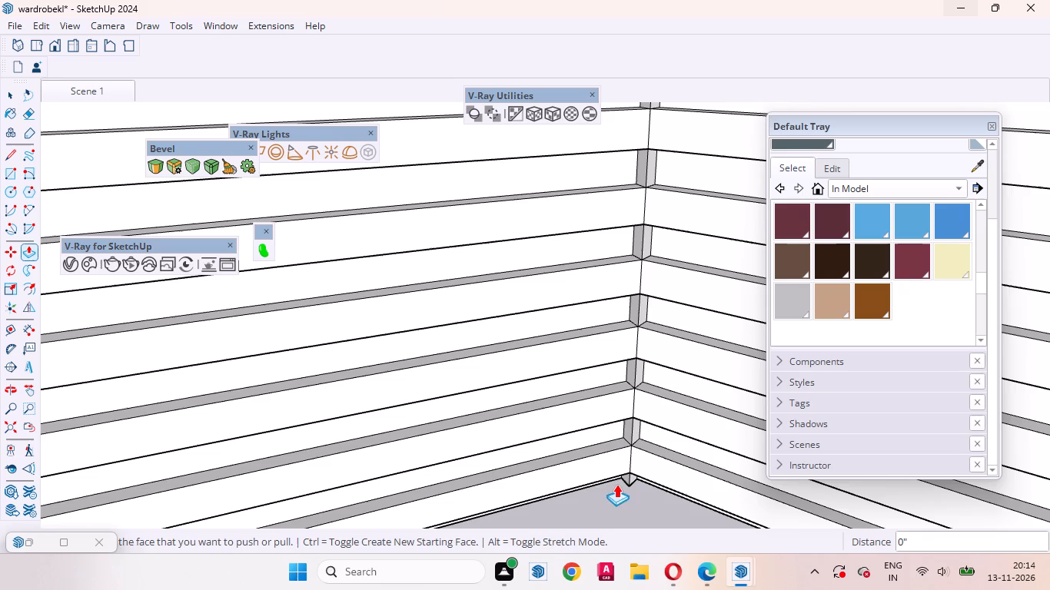
Recess three alternate bands by 6 mm on another ungrooved inner wall of the hole, starting with the second band below the rim.
middle_drag(643, 495, 567, 522)
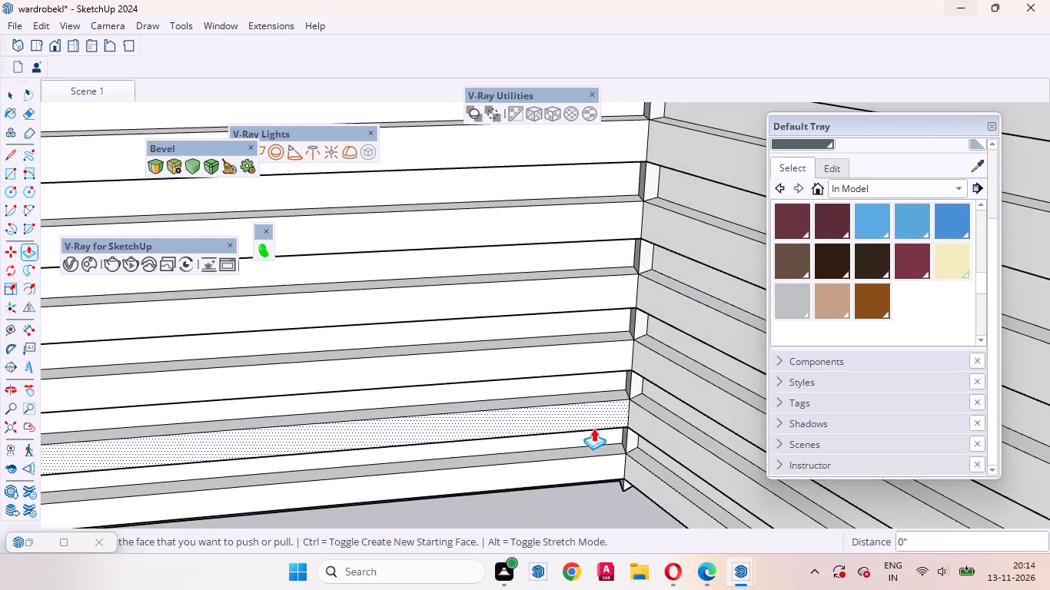
scroll(594, 430, down, 6)
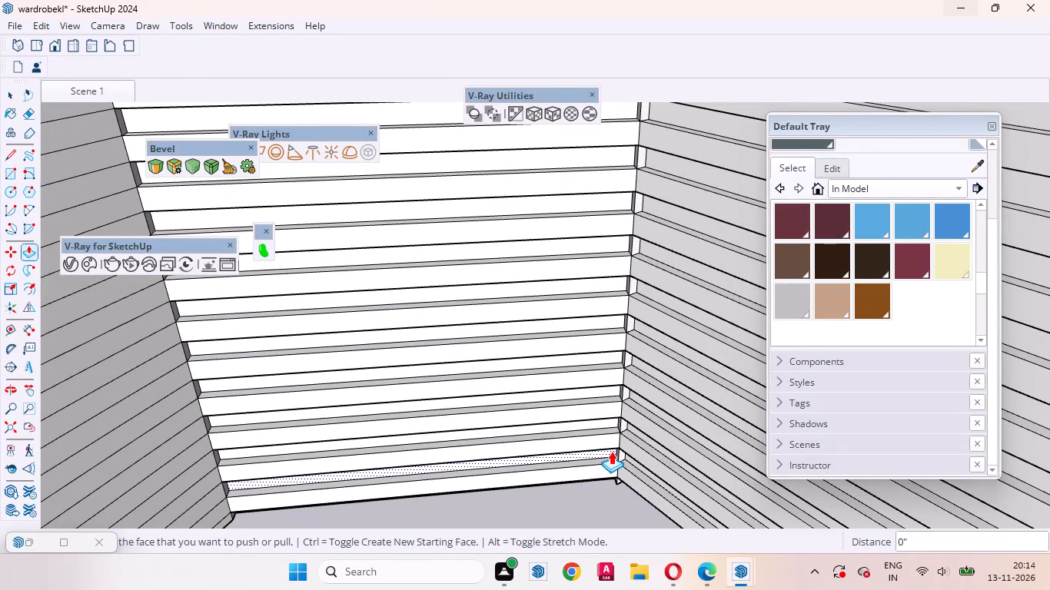
middle_drag(531, 431, 473, 539)
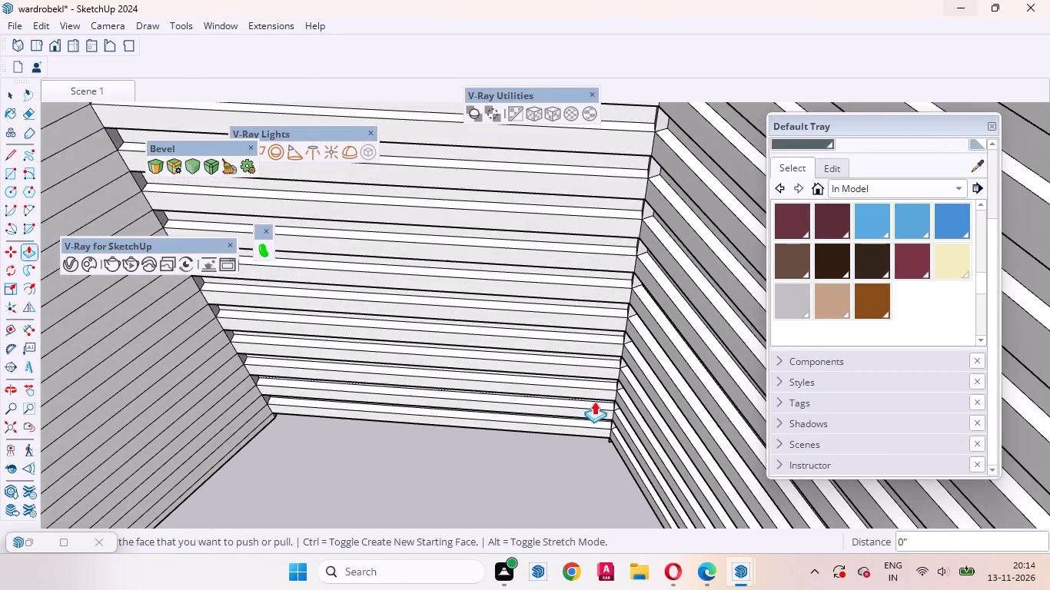
scroll(594, 401, down, 10)
middle_drag(565, 419, 389, 360)
scroll(500, 211, up, 3)
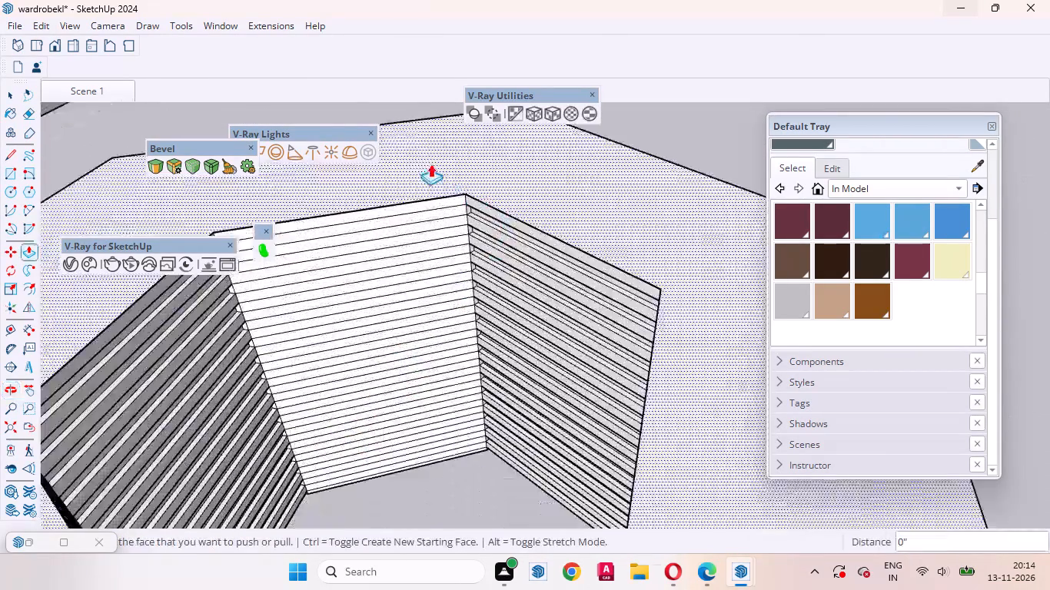
scroll(430, 164, up, 15)
double_click(477, 261)
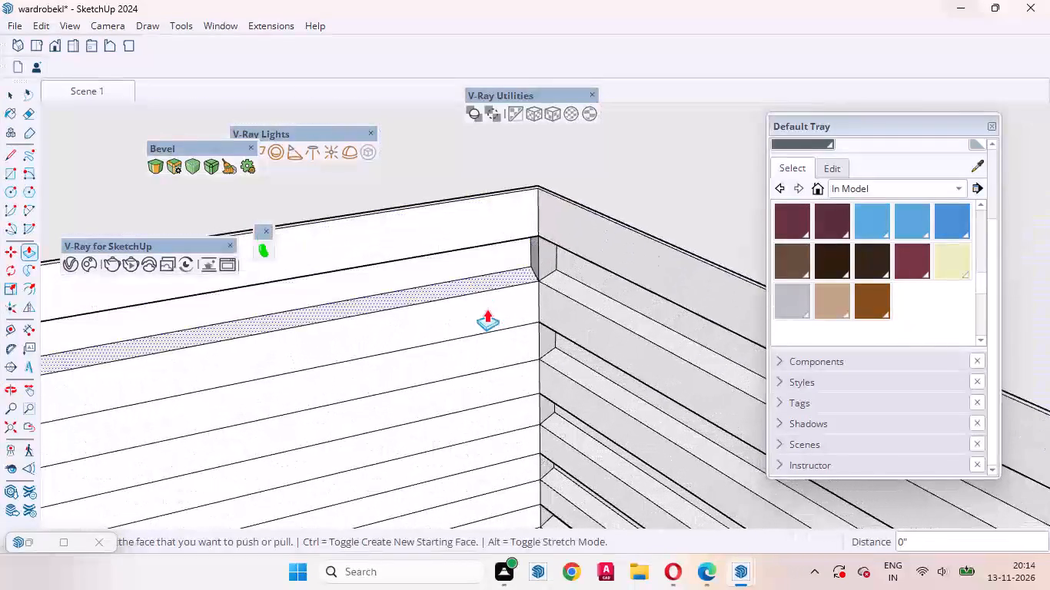
double_click(483, 356)
scroll(656, 185, down, 6)
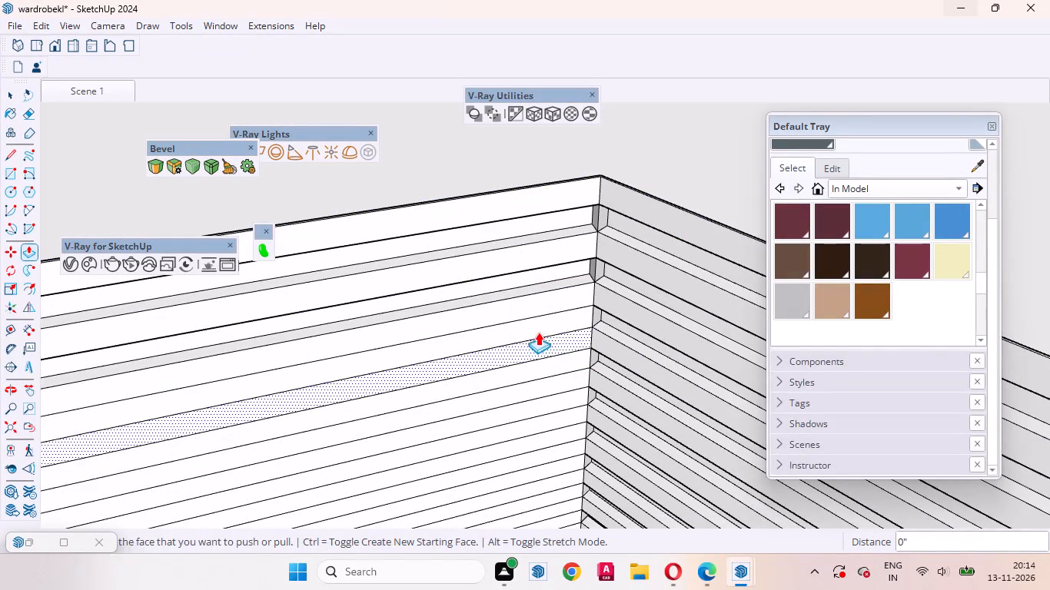
double_click(538, 326)
Repeat the 6 mm recess on the next three alternate bands down this inner wall.
scroll(688, 174, down, 4)
scroll(575, 321, up, 4)
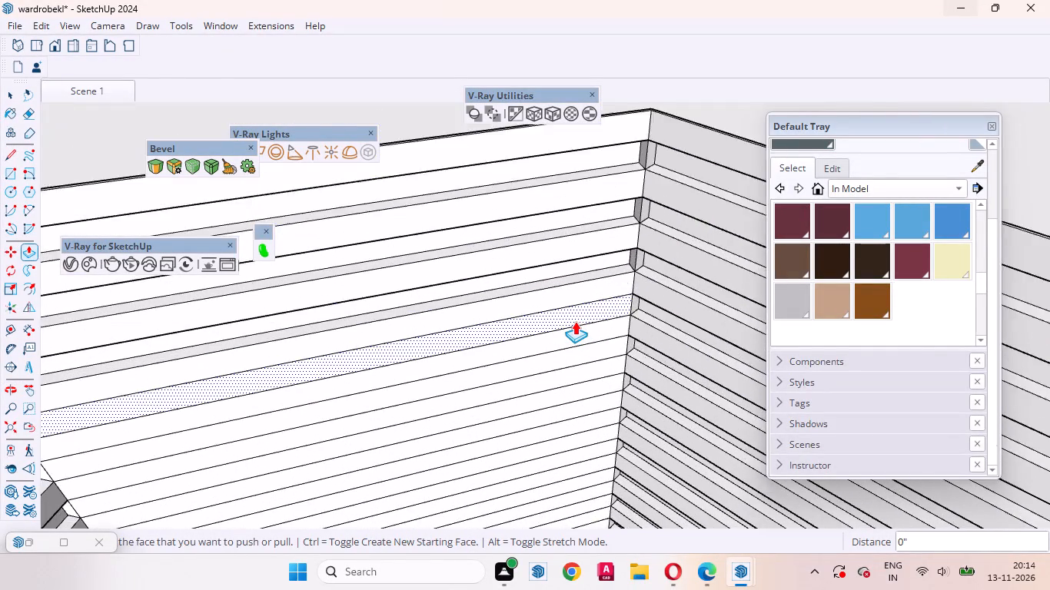
scroll(575, 321, up, 2)
double_click(575, 321)
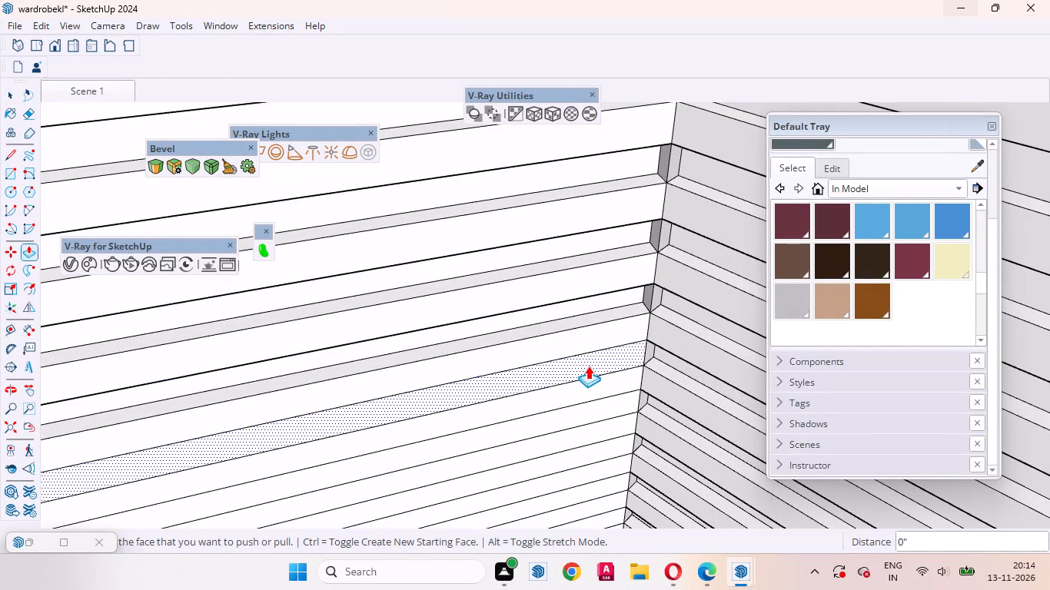
double_click(588, 366)
scroll(545, 242, down, 8)
scroll(583, 336, up, 5)
middle_drag(564, 334, 562, 310)
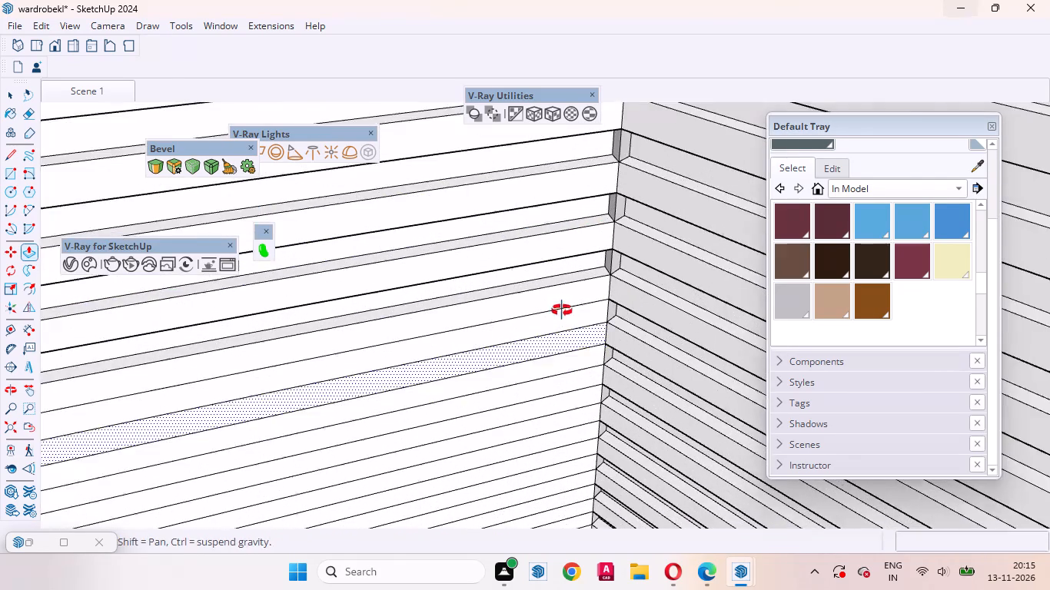
middle_drag(562, 310, 562, 273)
scroll(609, 318, up, 7)
double_click(560, 297)
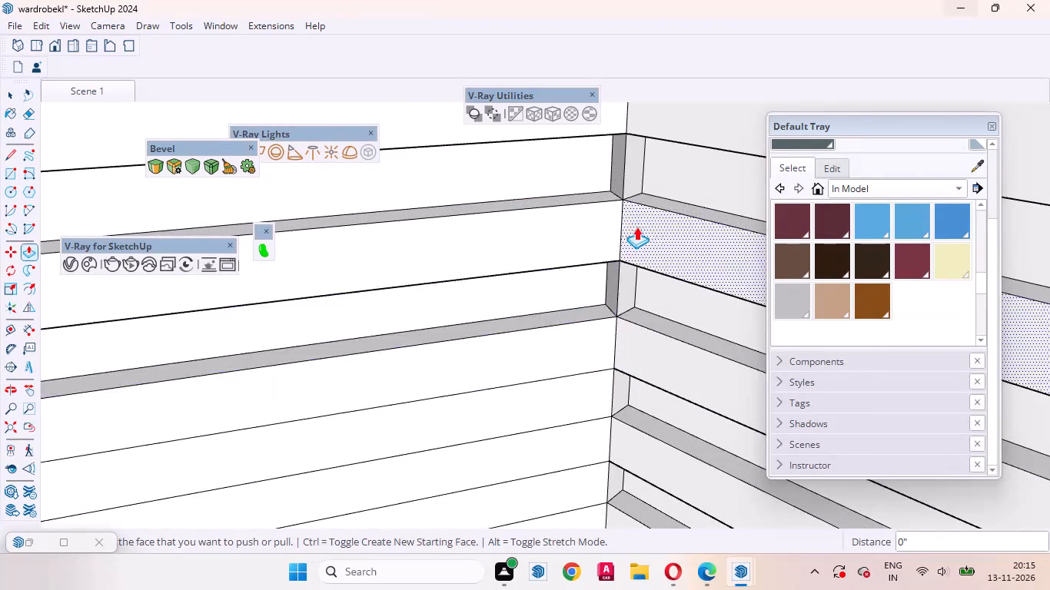
Repeat the 6 mm recess on three more alternate bands around the middle of the same inner wall.
scroll(636, 227, down, 7)
scroll(559, 313, up, 3)
click(545, 324)
click(545, 324)
scroll(572, 237, down, 3)
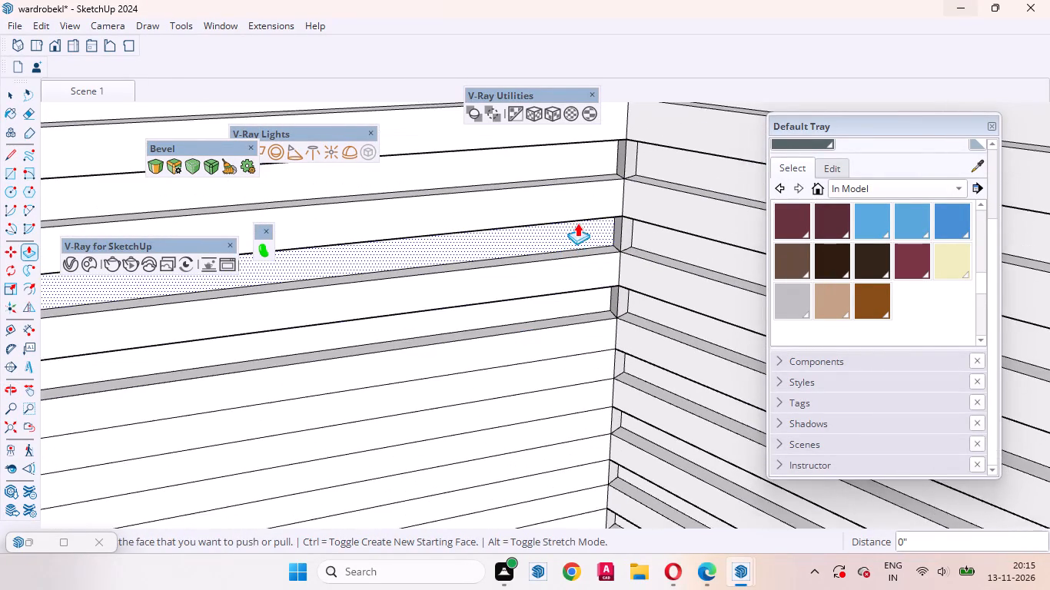
scroll(577, 223, down, 3)
scroll(584, 342, up, 7)
double_click(520, 329)
scroll(566, 276, down, 4)
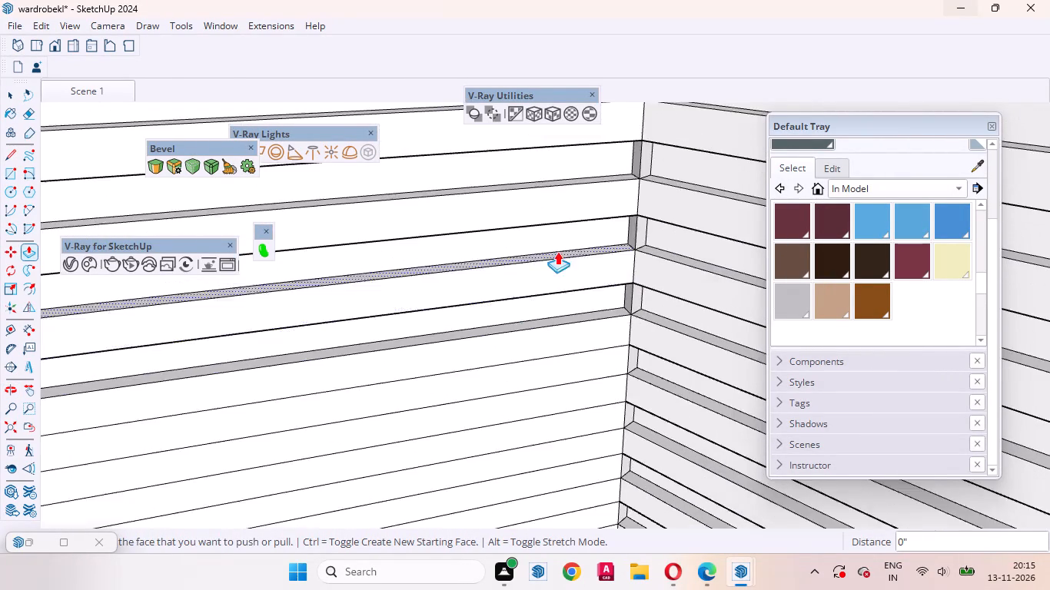
scroll(557, 251, down, 3)
scroll(567, 368, up, 6)
double_click(503, 324)
Repeat the 6 mm recess on the next five alternate bands toward the bottom of the same inner wall.
scroll(565, 260, down, 4)
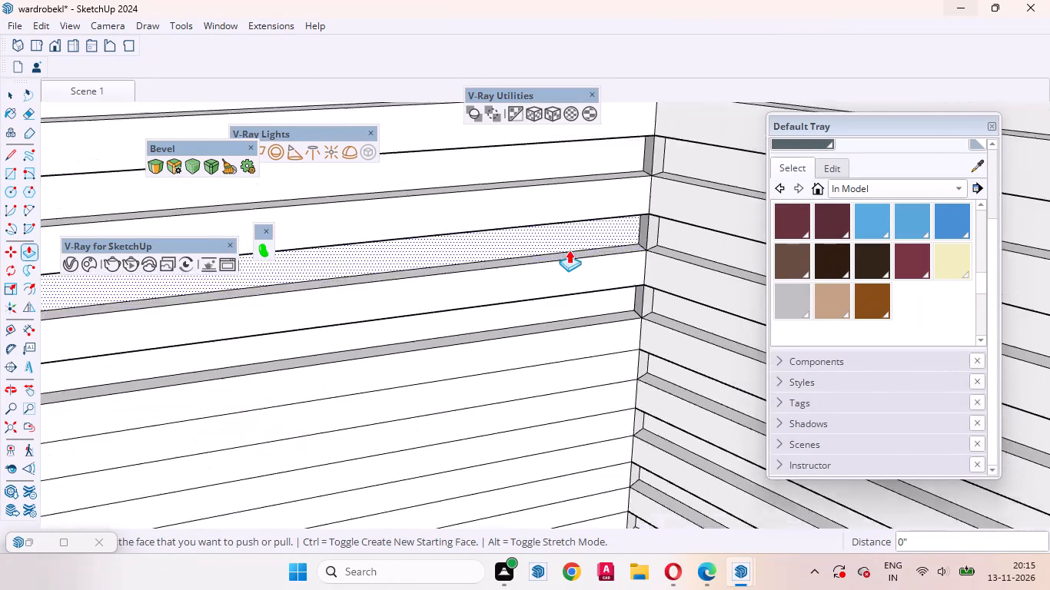
scroll(569, 250, down, 2)
scroll(616, 358, up, 4)
double_click(559, 346)
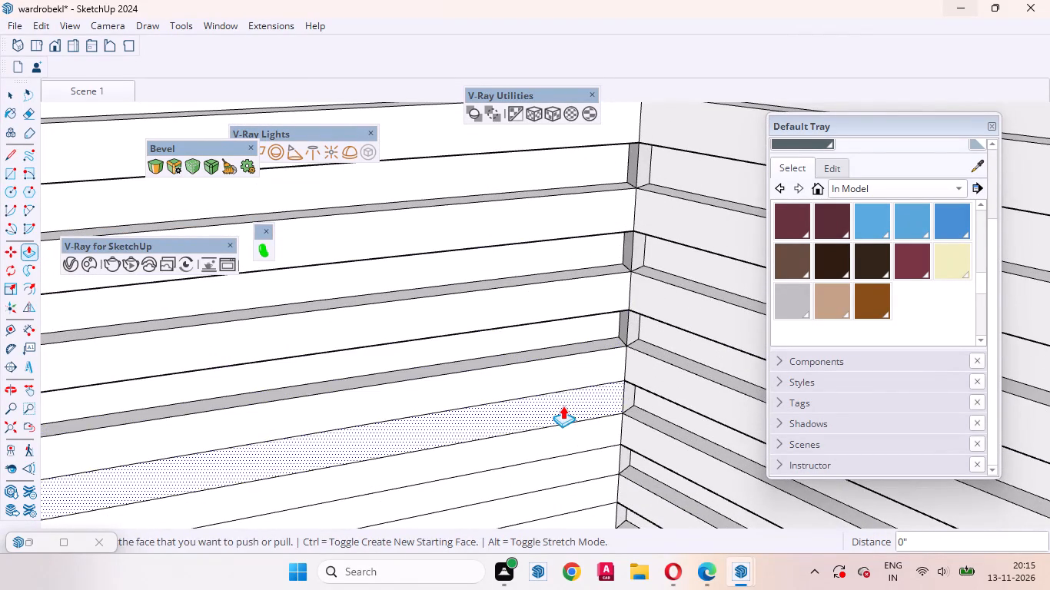
double_click(563, 406)
scroll(599, 287, down, 3)
scroll(596, 408, up, 4)
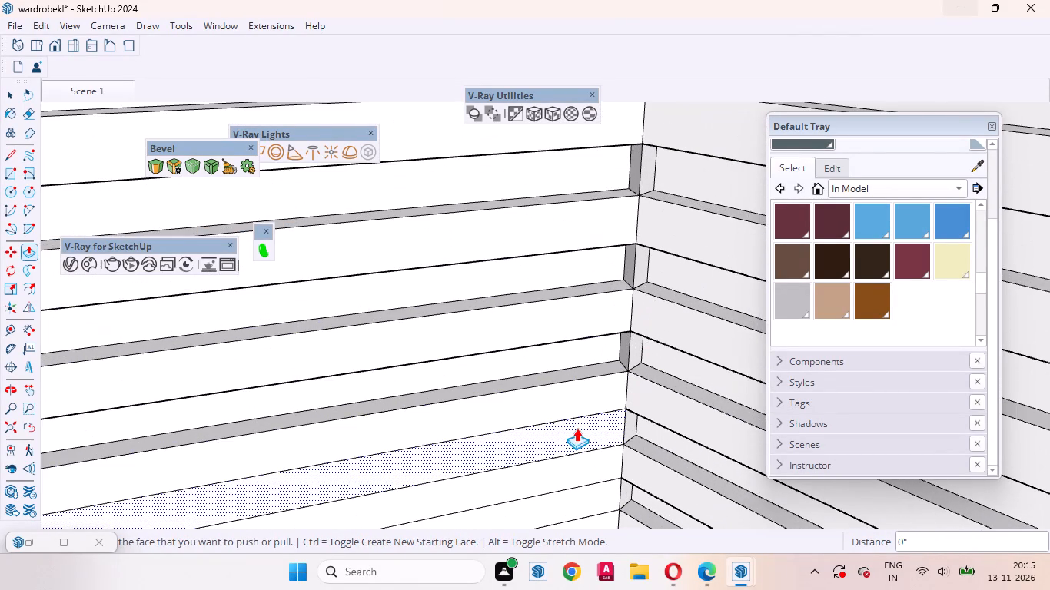
double_click(577, 428)
scroll(632, 268, down, 8)
scroll(608, 391, up, 8)
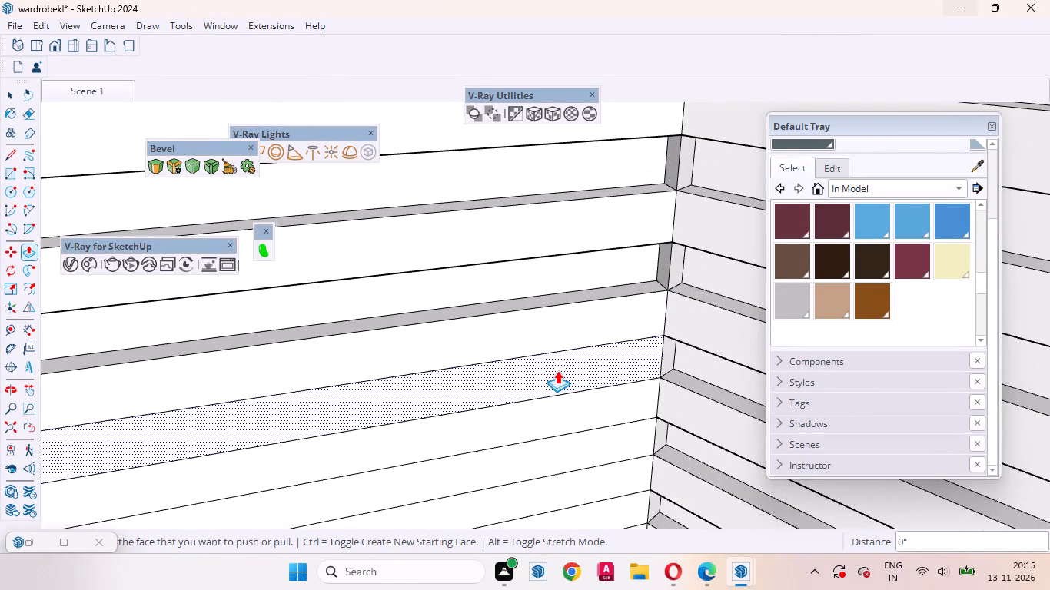
double_click(557, 370)
scroll(648, 250, down, 6)
scroll(630, 363, up, 3)
double_click(630, 363)
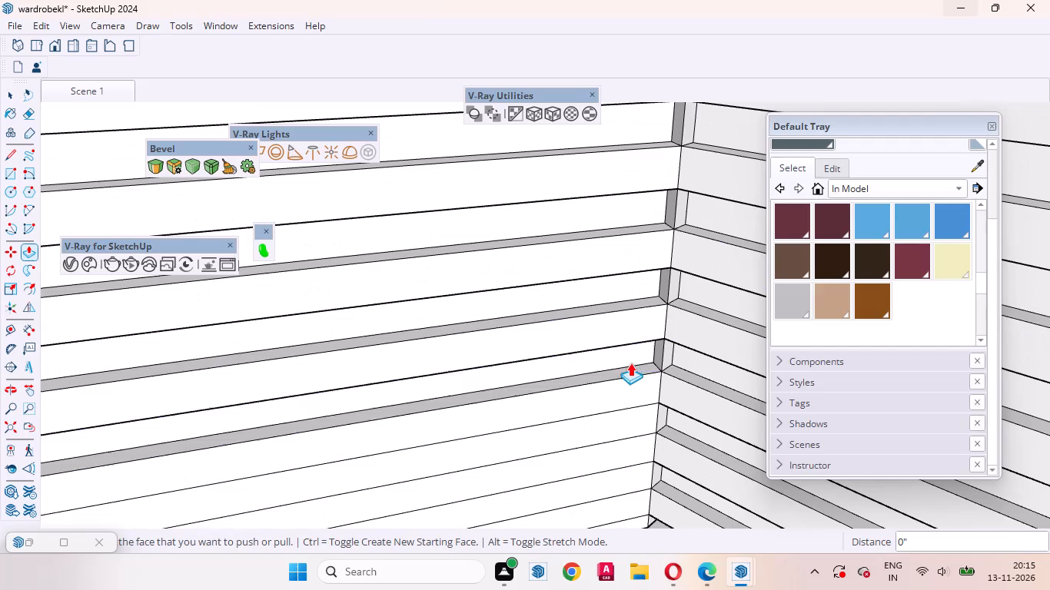
Recess the last three alternate bands by 6 mm at the bottom of the same inner wall.
double_click(623, 427)
scroll(642, 275, down, 7)
scroll(623, 396, up, 3)
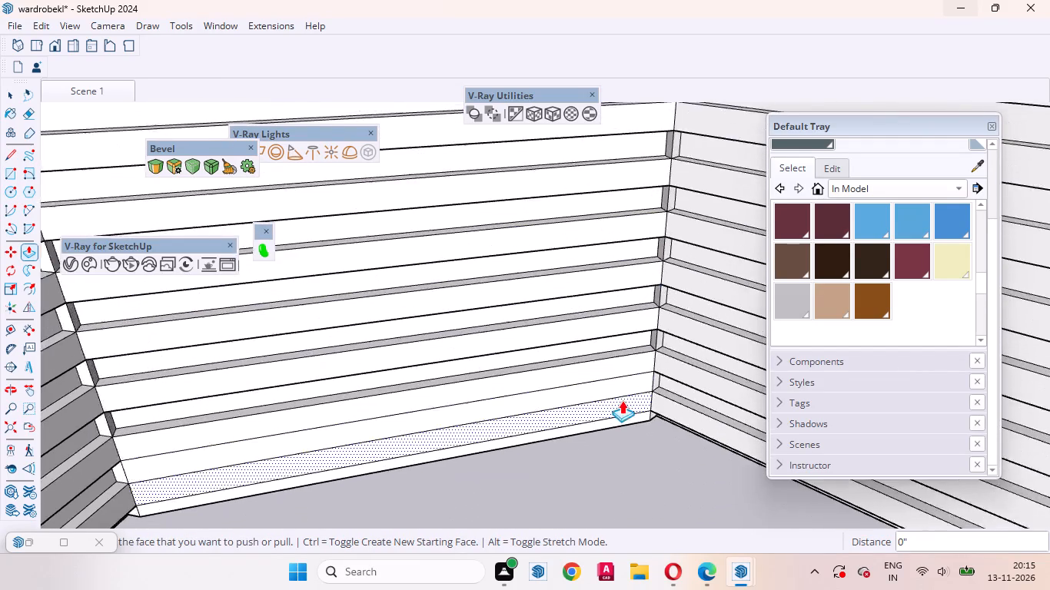
scroll(622, 400, up, 4)
double_click(601, 380)
scroll(643, 441, up, 7)
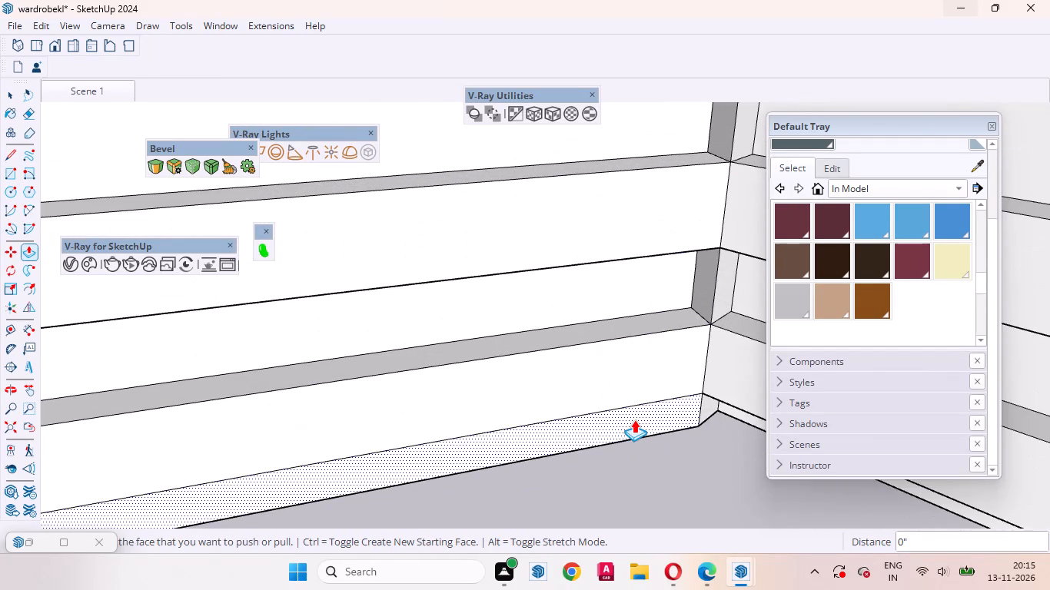
double_click(634, 419)
key(space)
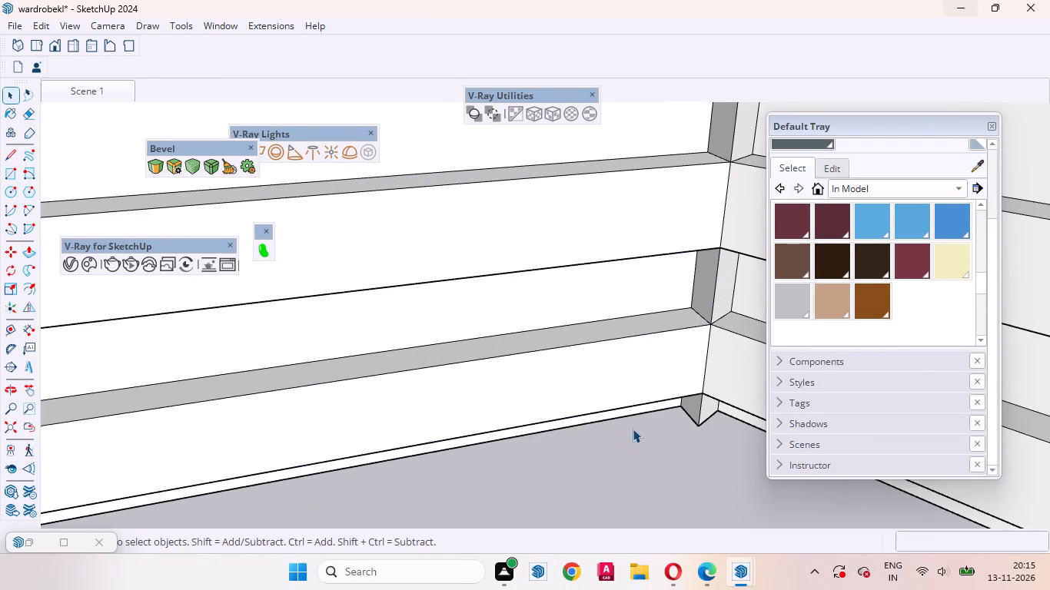
Paint the top three bands and the first groove's ledge on one inner wall of the hole with the Teddy_Glasses material.
scroll(603, 464, down, 17)
middle_drag(605, 405, 608, 479)
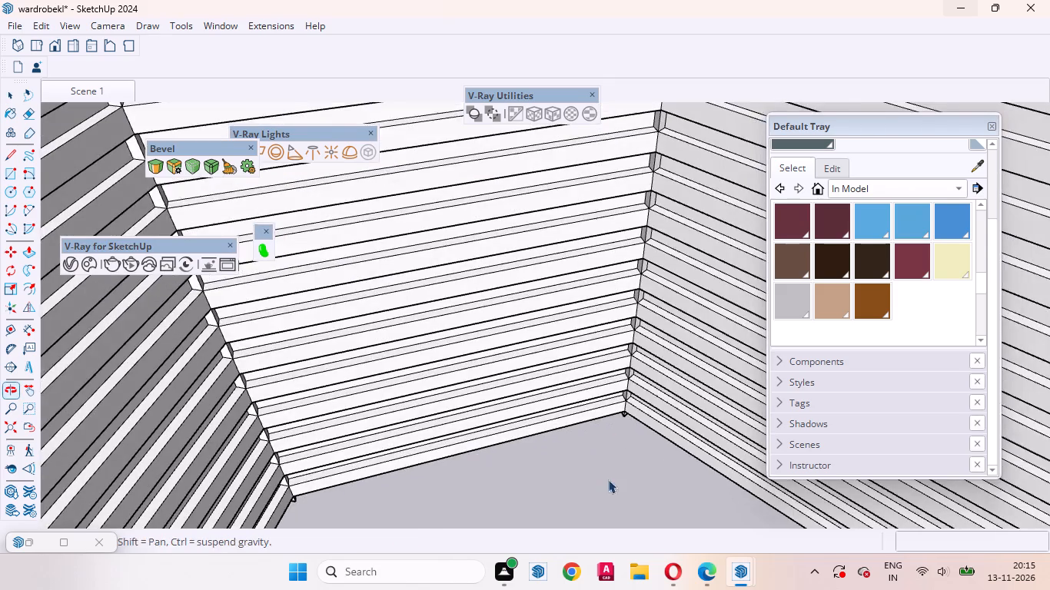
scroll(612, 463, down, 1)
scroll(612, 463, up, 1)
scroll(612, 463, down, 17)
middle_drag(594, 451, 666, 444)
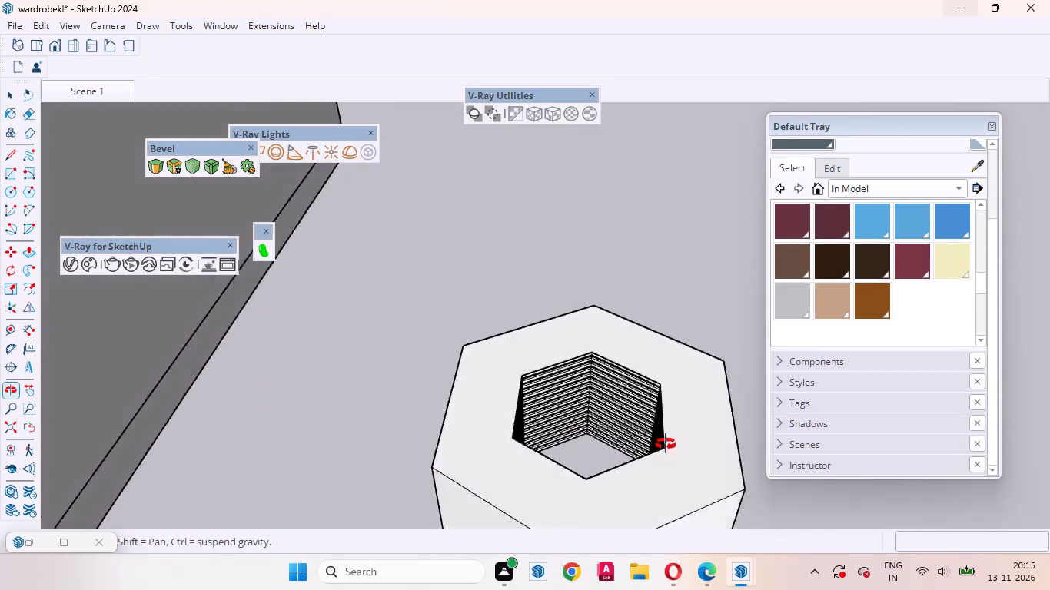
middle_drag(666, 444, 686, 427)
click(792, 260)
scroll(547, 395, up, 7)
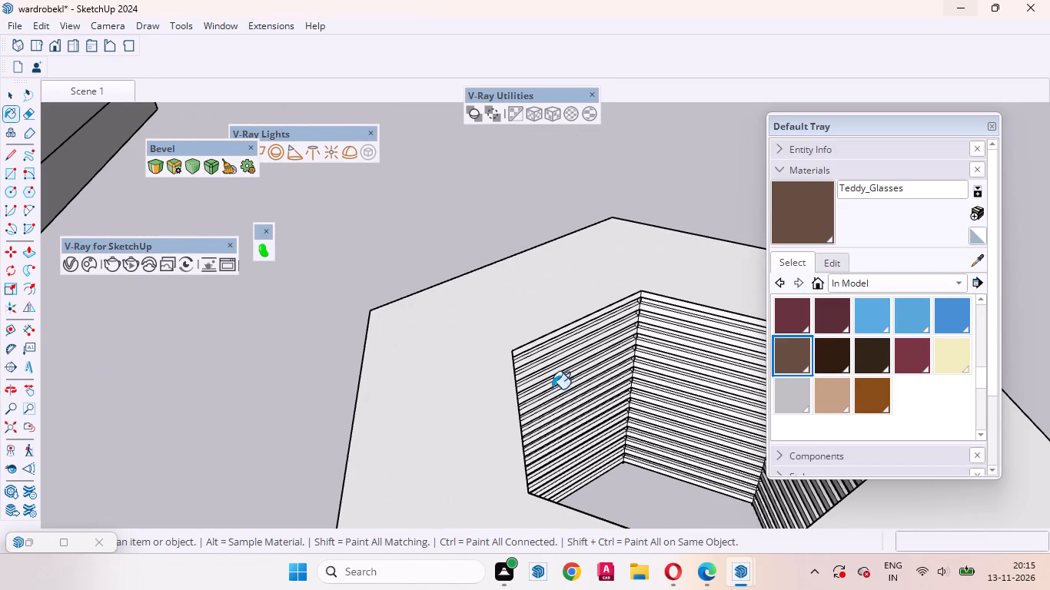
click(552, 388)
scroll(553, 362, up, 7)
click(541, 346)
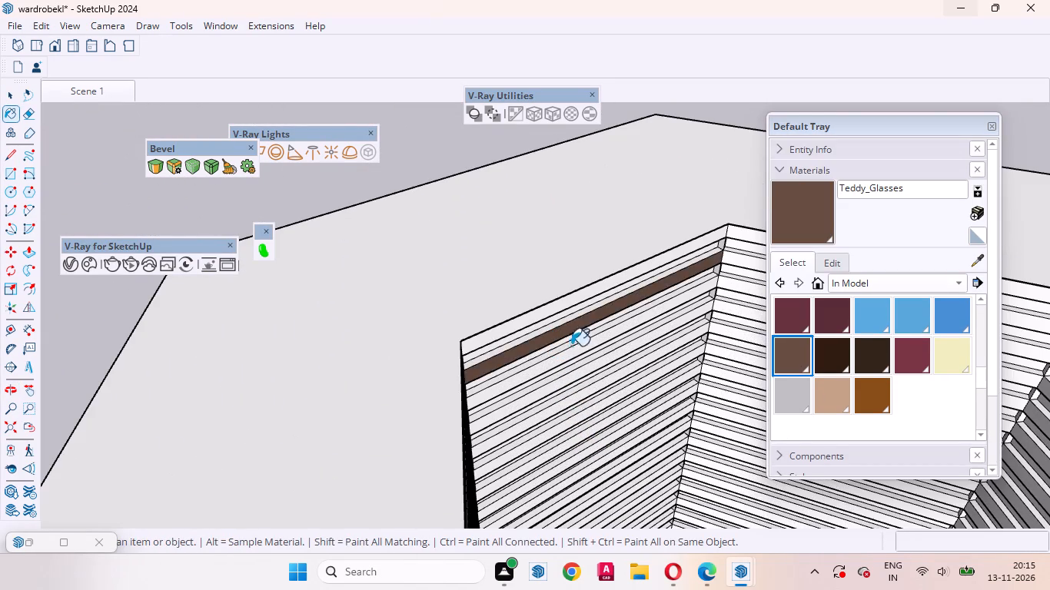
middle_drag(562, 361, 334, 306)
scroll(381, 291, up, 11)
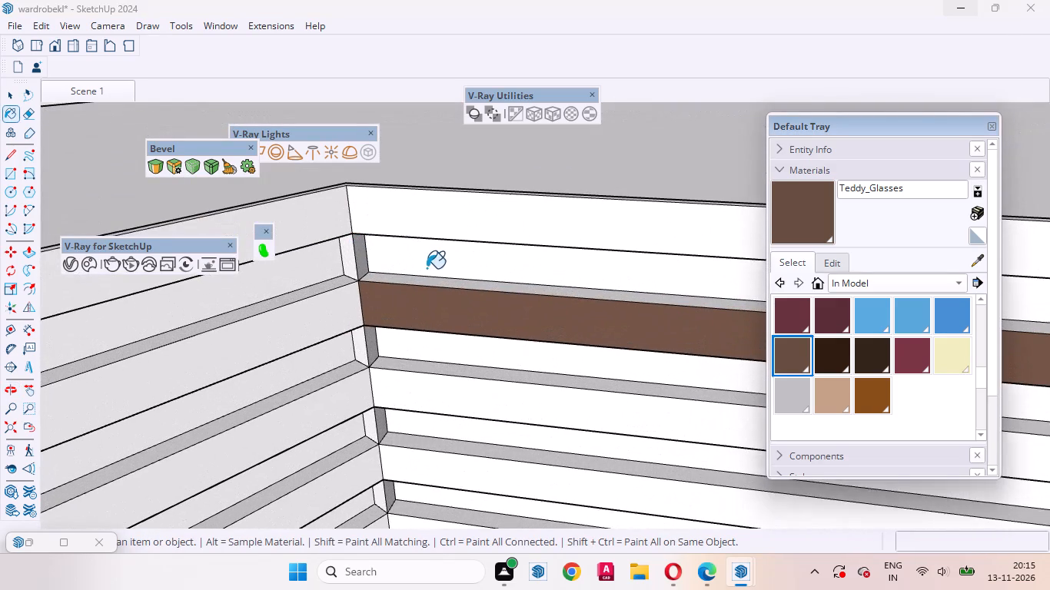
click(427, 268)
click(427, 283)
click(440, 224)
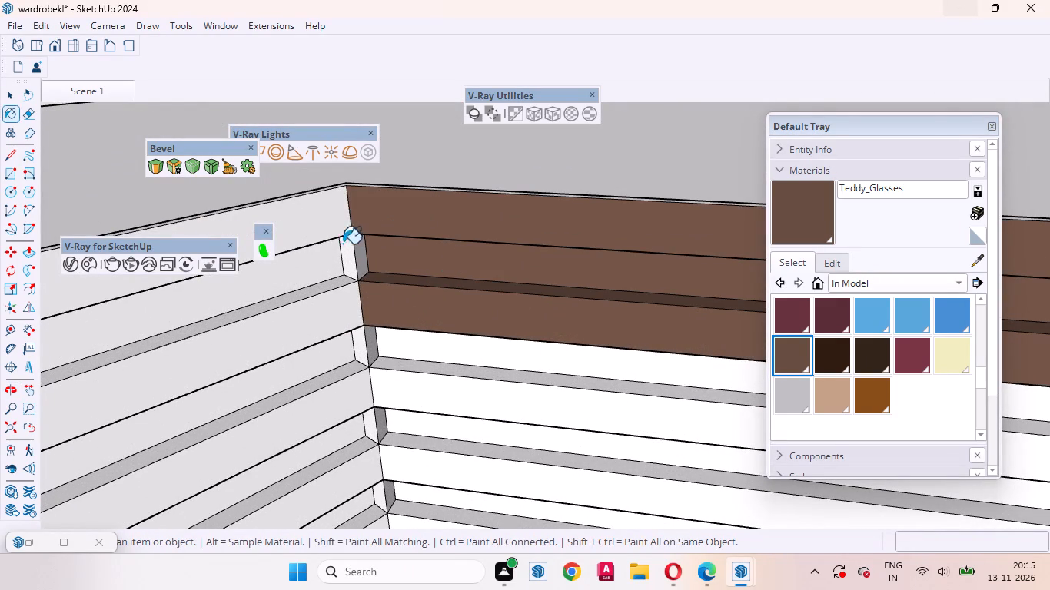
Paint the adjacent inner wall's top three bands, first groove ledge and corner faces with Teddy_Glasses.
click(327, 239)
click(362, 254)
click(347, 264)
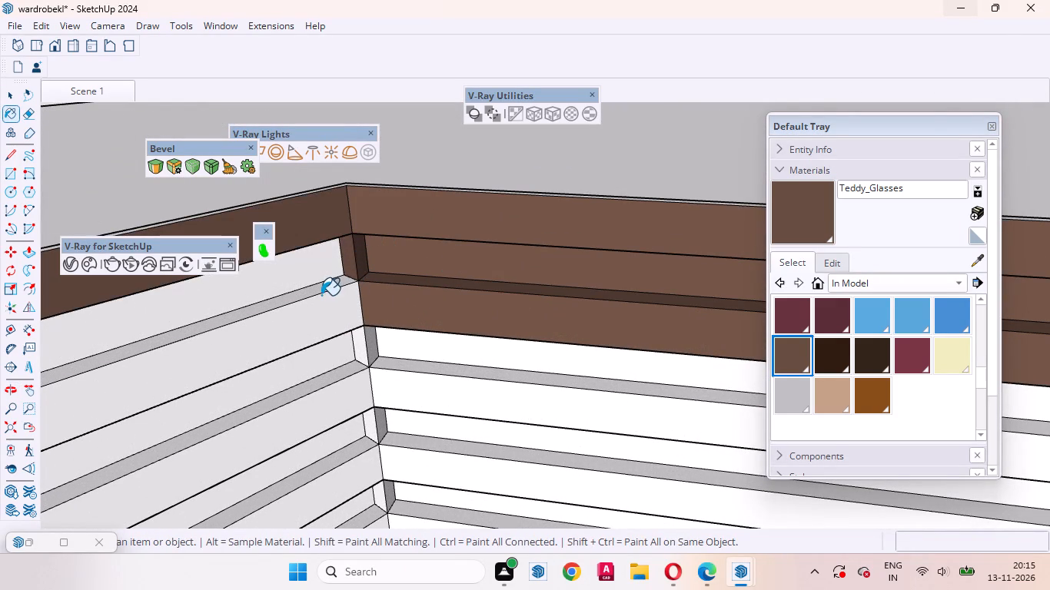
click(321, 295)
click(319, 290)
click(305, 280)
Paint the second groove, its corner faces and the raised band below it on both adjoining walls with Teddy_Glasses.
click(332, 353)
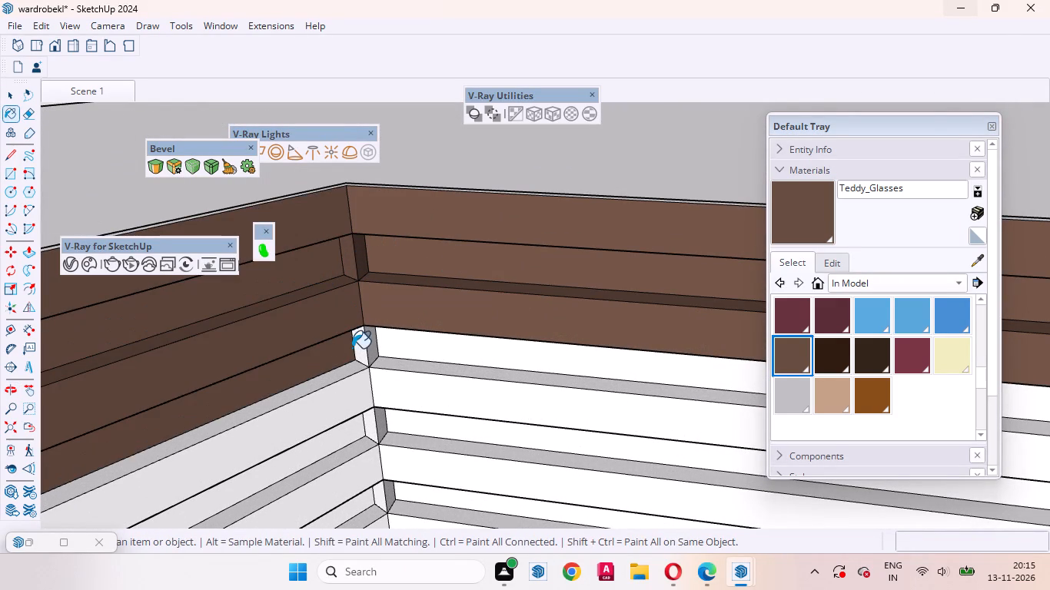
click(358, 346)
click(373, 346)
click(400, 346)
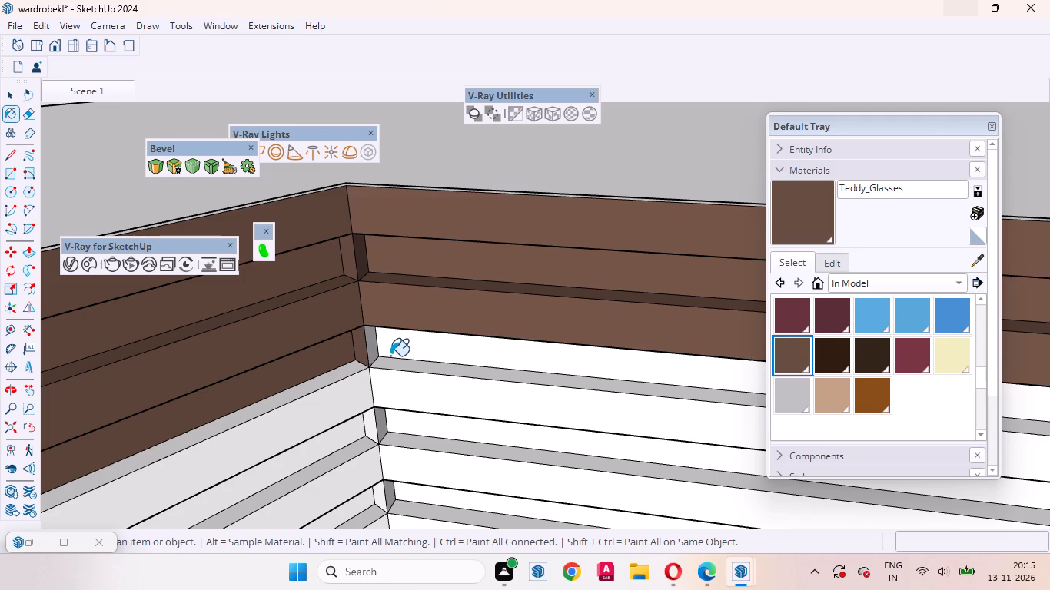
scroll(406, 362, up, 6)
click(368, 348)
click(386, 345)
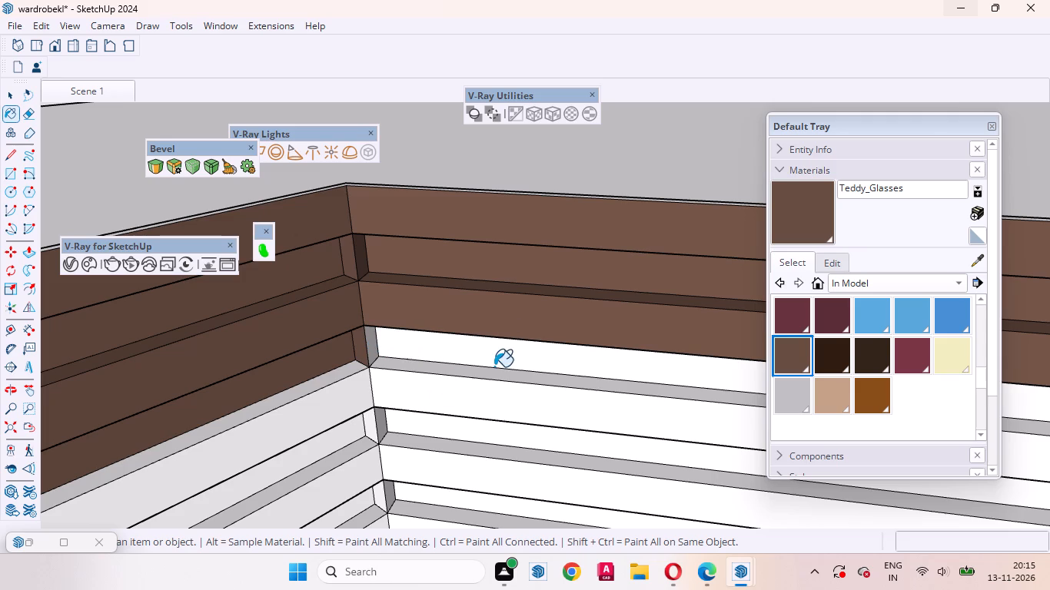
click(471, 362)
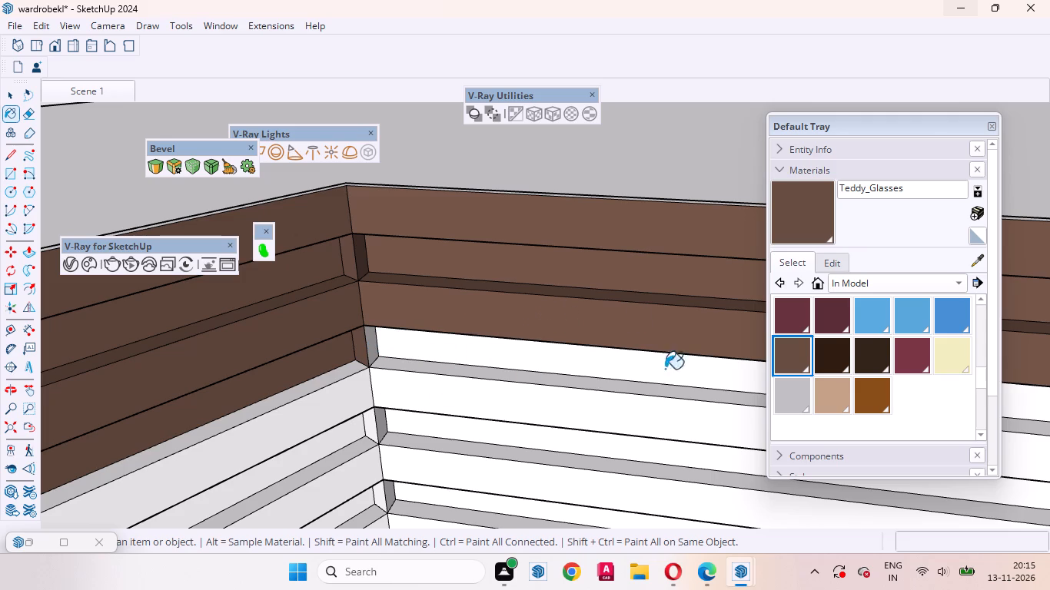
scroll(499, 368, up, 6)
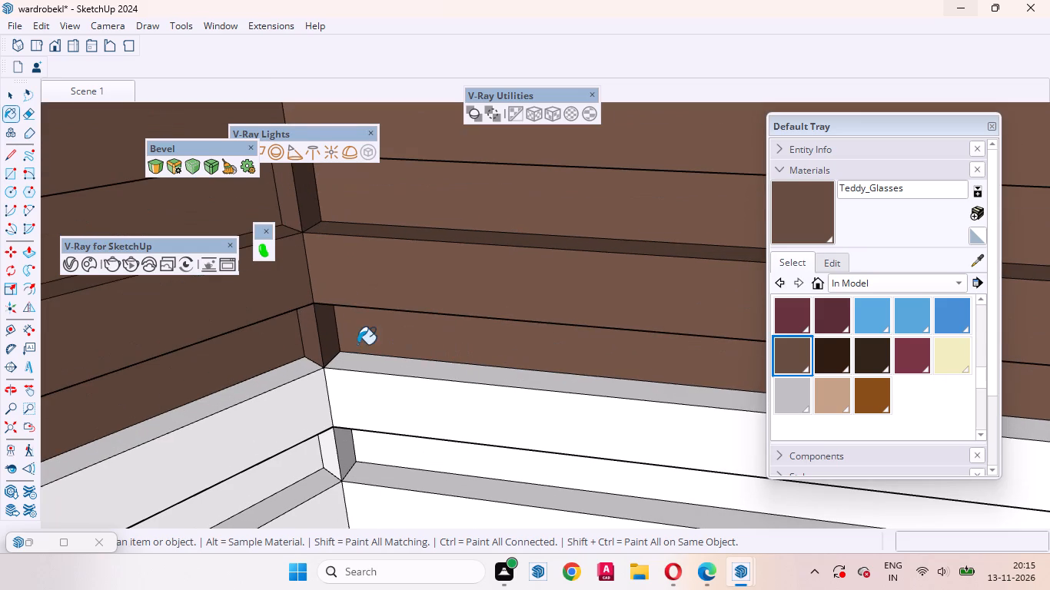
click(450, 376)
click(270, 378)
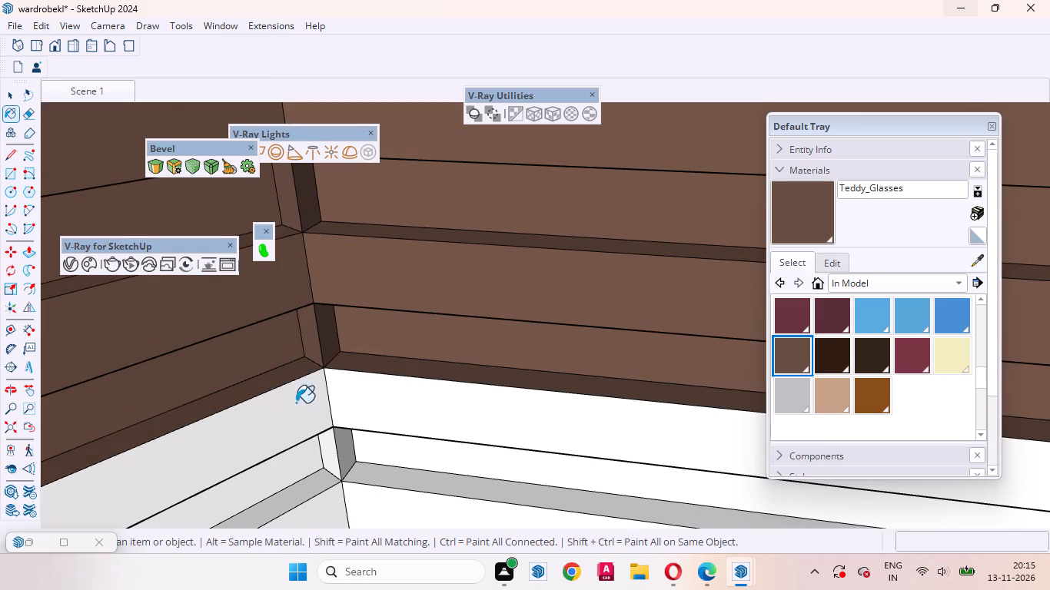
drag(280, 403, 289, 403)
click(383, 409)
Paint the third groove, its corner faces and the raised band below it on both walls with Teddy_Glasses.
click(377, 462)
click(351, 460)
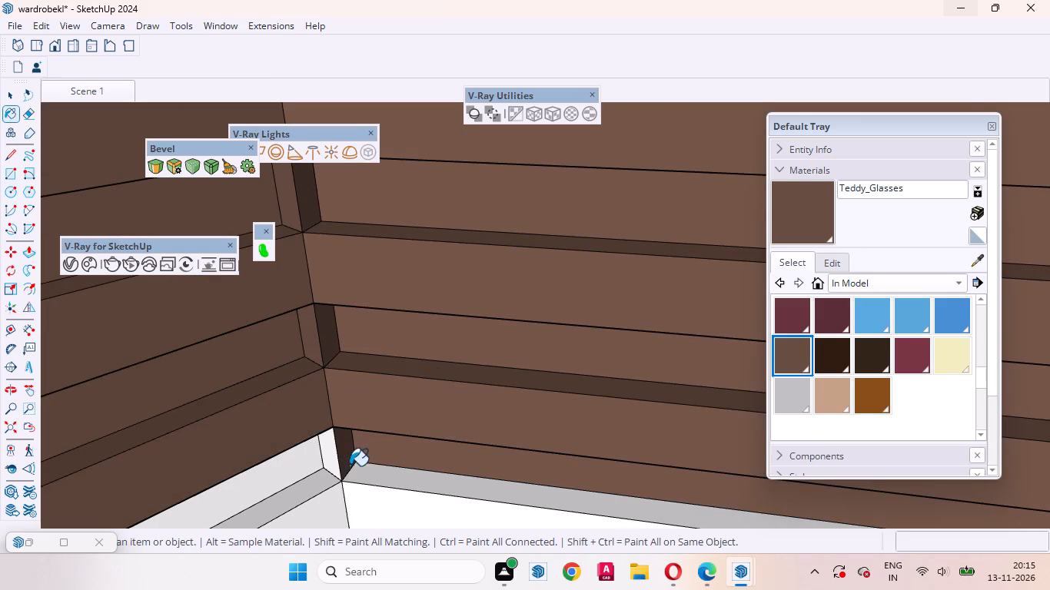
click(387, 479)
click(314, 461)
click(331, 451)
click(321, 480)
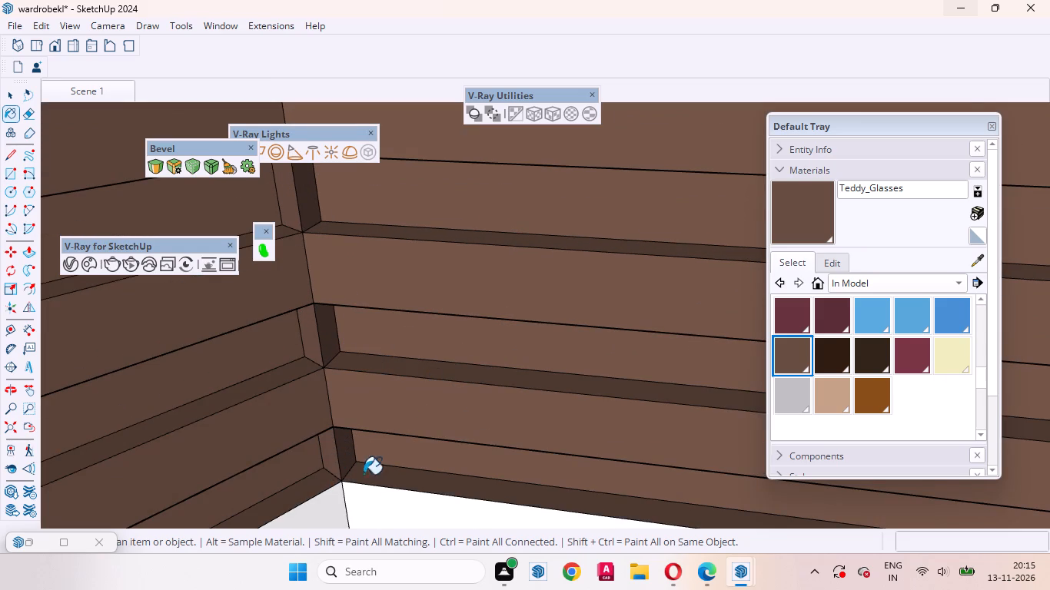
click(368, 507)
click(324, 507)
Paint the fourth groove, its corner faces and ledges, and the raised band below it on both walls with Teddy_Glasses.
scroll(535, 386, down, 4)
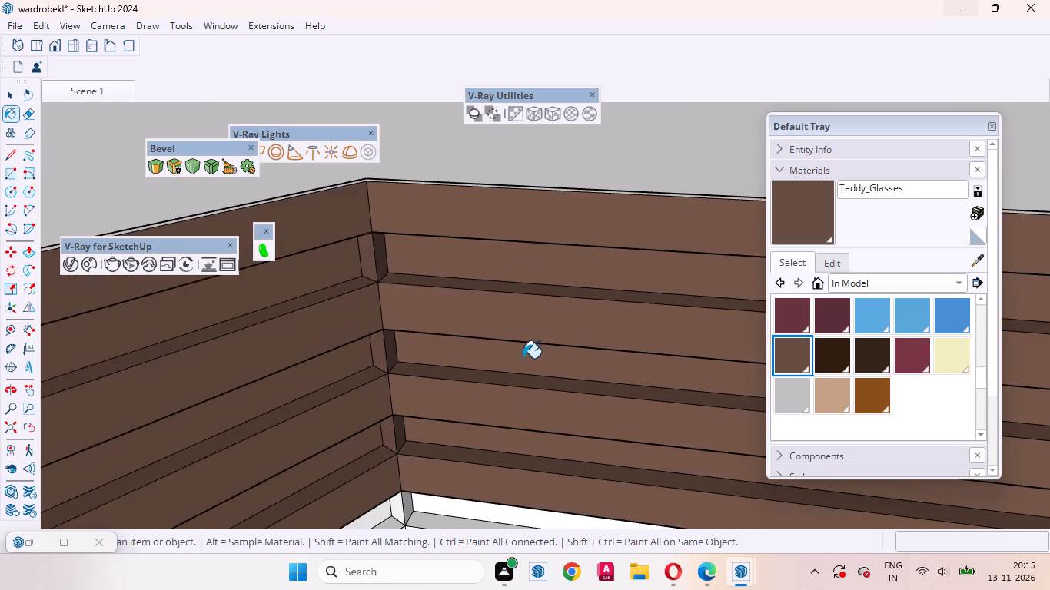
scroll(523, 358, down, 11)
middle_drag(495, 446, 470, 381)
scroll(476, 428, up, 1)
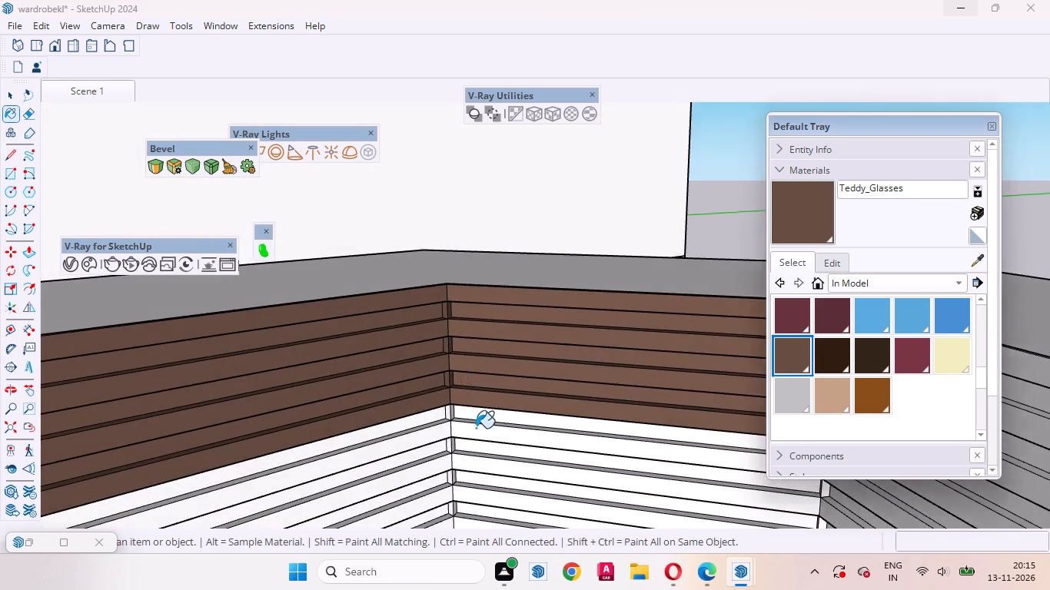
scroll(476, 428, up, 5)
click(492, 408)
click(488, 442)
click(396, 433)
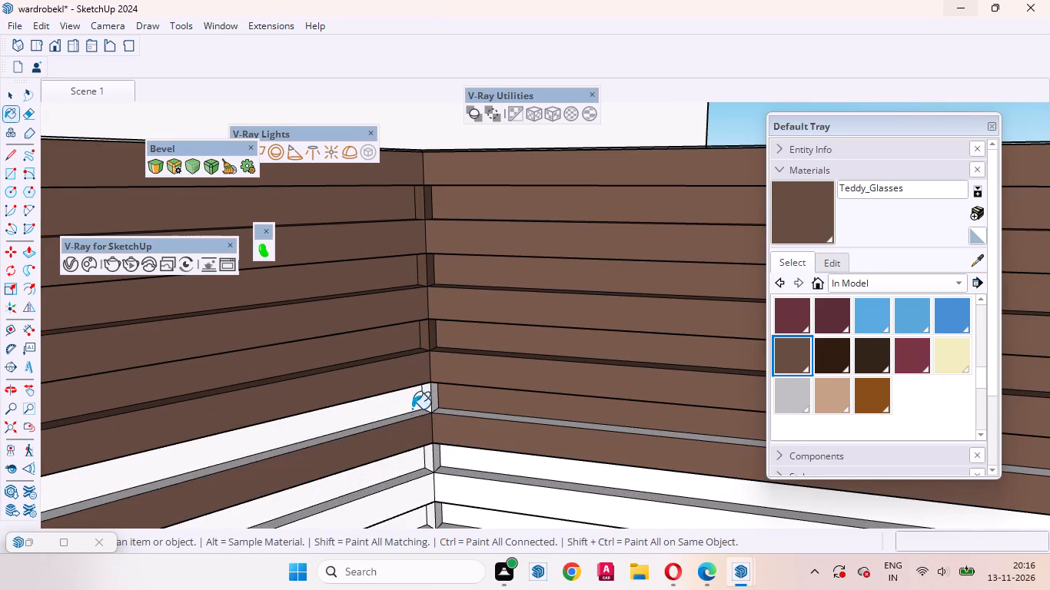
click(412, 403)
click(428, 398)
click(434, 395)
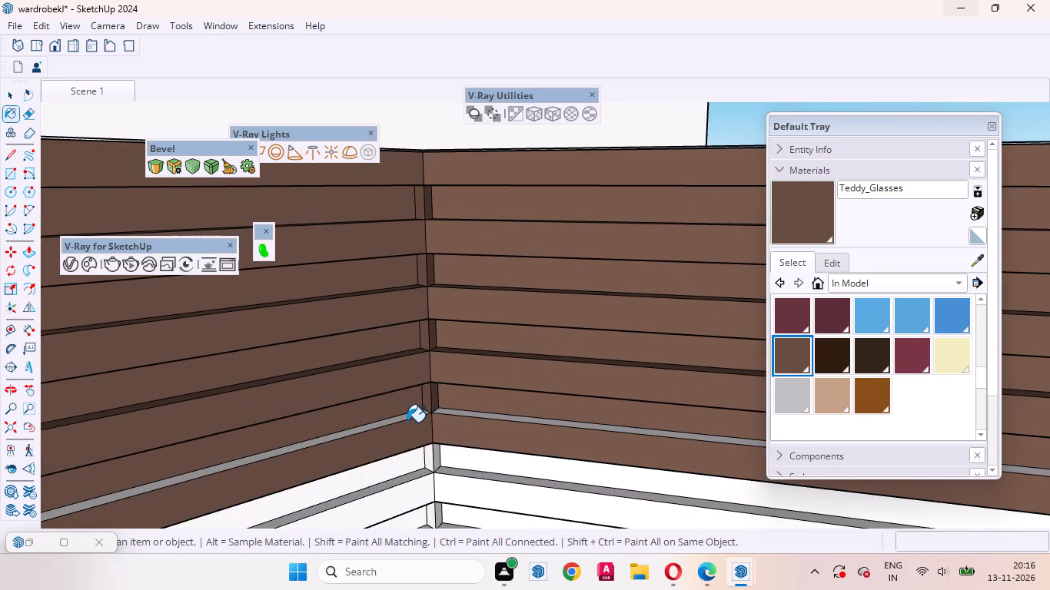
click(407, 418)
click(463, 413)
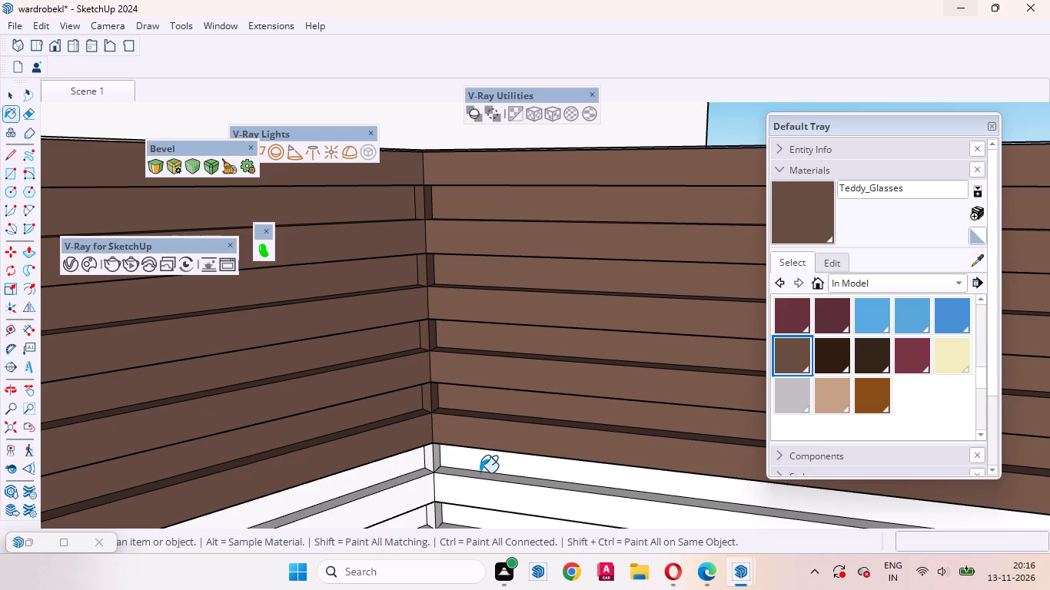
Paint the fifth groove, its corner faces and ledges, and the raised band below it on both walls with Teddy_Glasses.
click(480, 472)
click(434, 457)
click(472, 465)
click(472, 489)
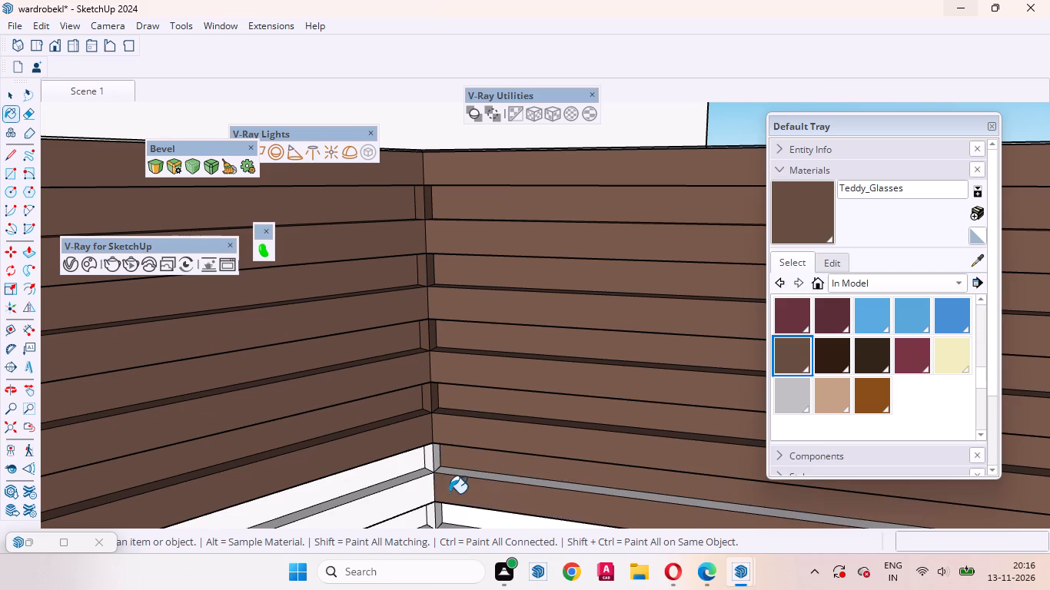
click(417, 482)
click(422, 466)
click(423, 457)
click(437, 456)
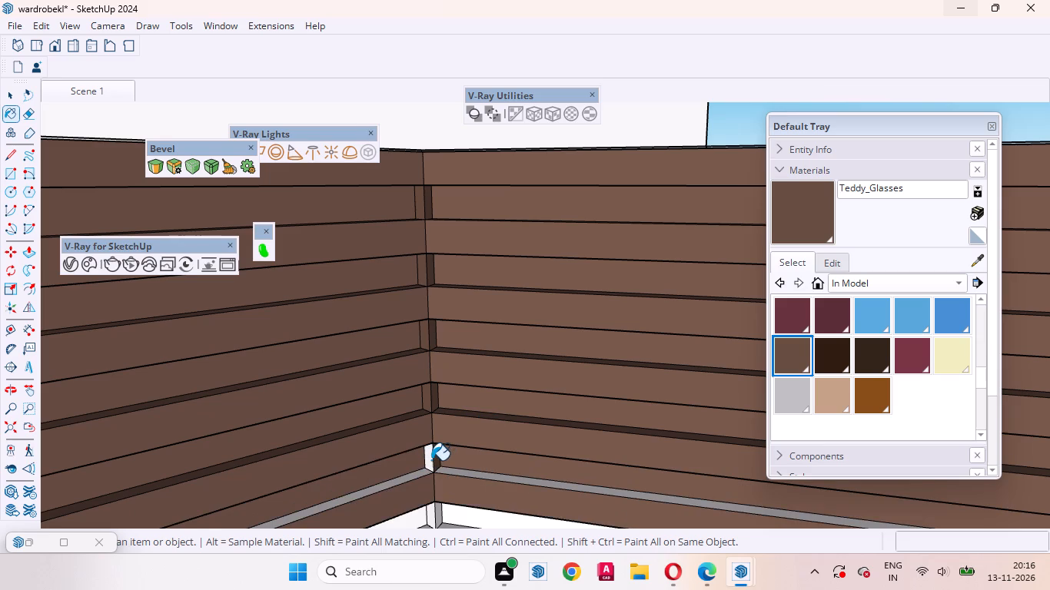
click(430, 460)
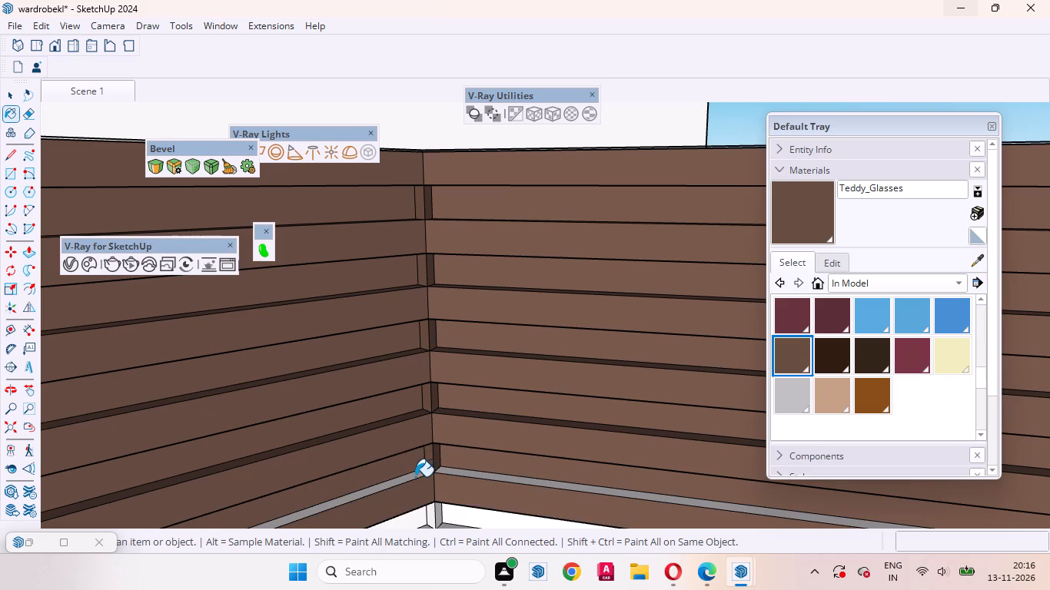
click(415, 476)
click(467, 472)
Paint the sixth groove, its corner faces and ledges, and the raised band below it on both walls with Teddy_Glasses.
click(475, 521)
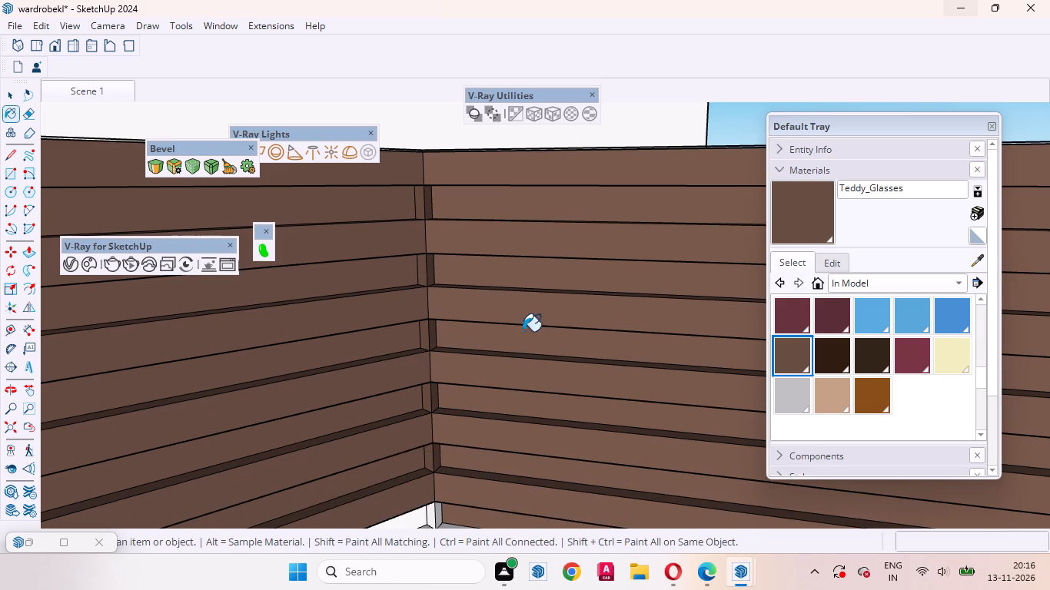
scroll(524, 290, down, 4)
scroll(487, 510, up, 3)
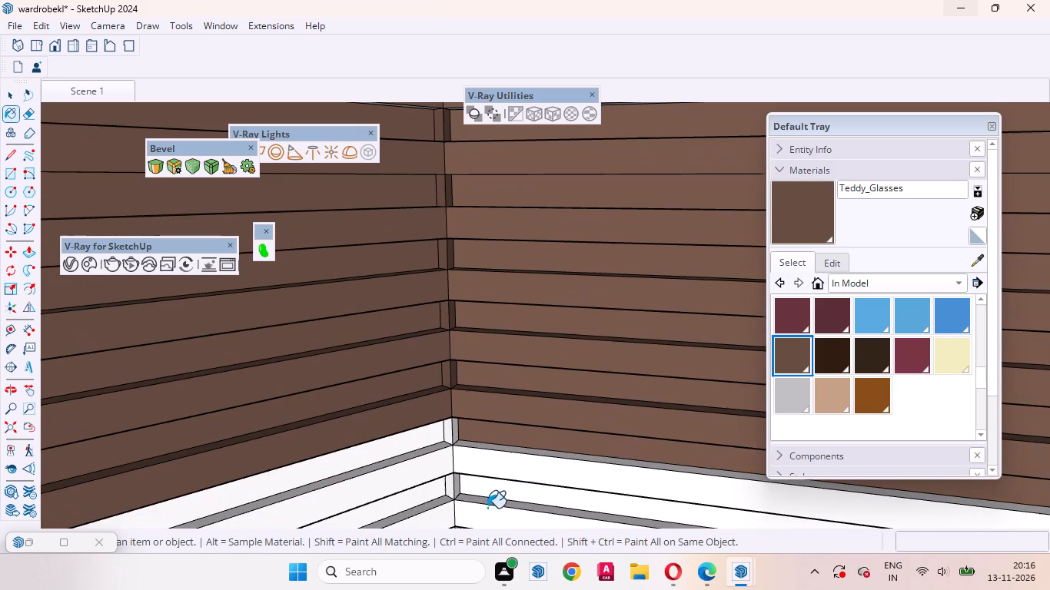
click(502, 471)
click(407, 479)
click(420, 449)
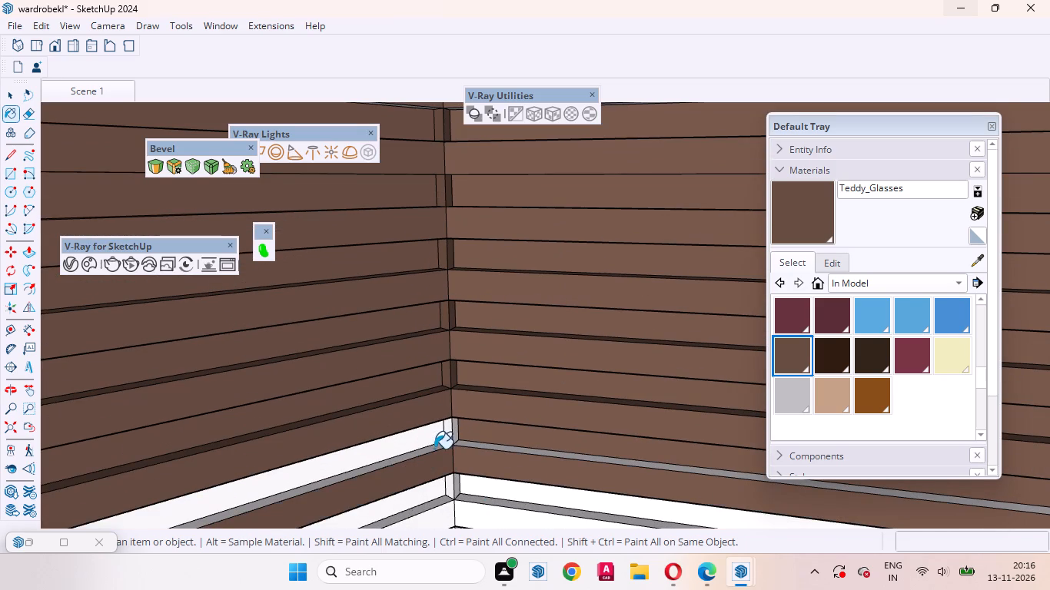
click(412, 443)
click(422, 450)
click(452, 433)
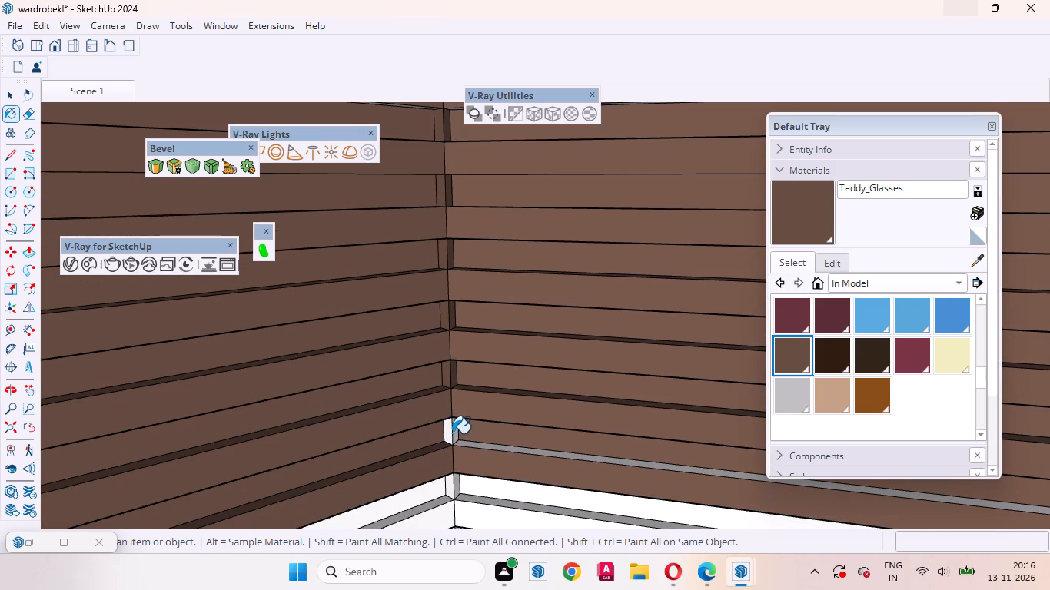
click(447, 433)
scroll(462, 432, up, 4)
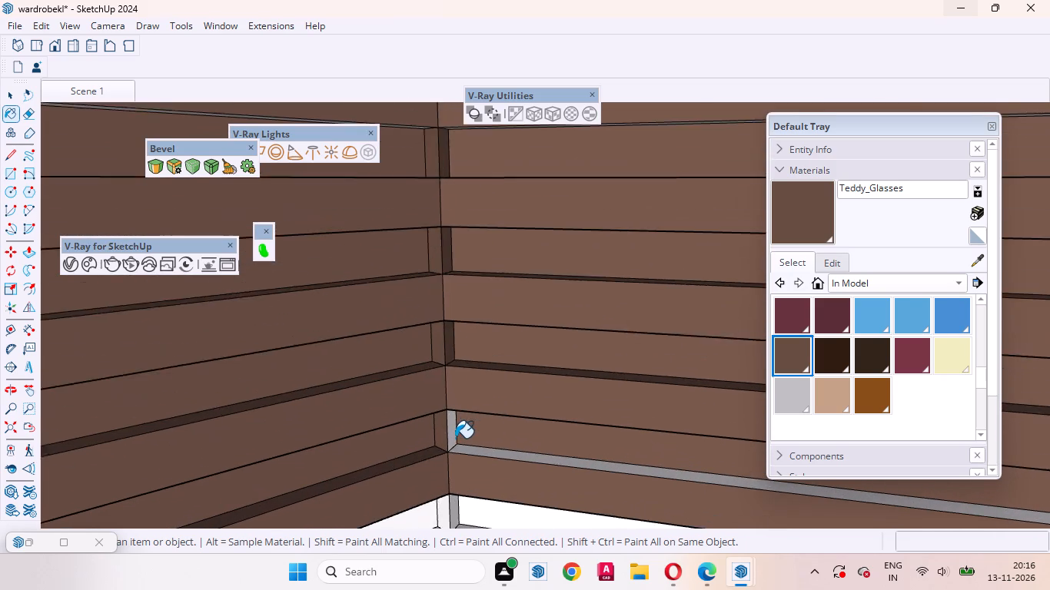
scroll(455, 438, up, 3)
click(446, 423)
click(504, 460)
Paint the first alternating strips below the finished grooves on the hole's left wall with Teddy_Glasses.
scroll(525, 330, down, 2)
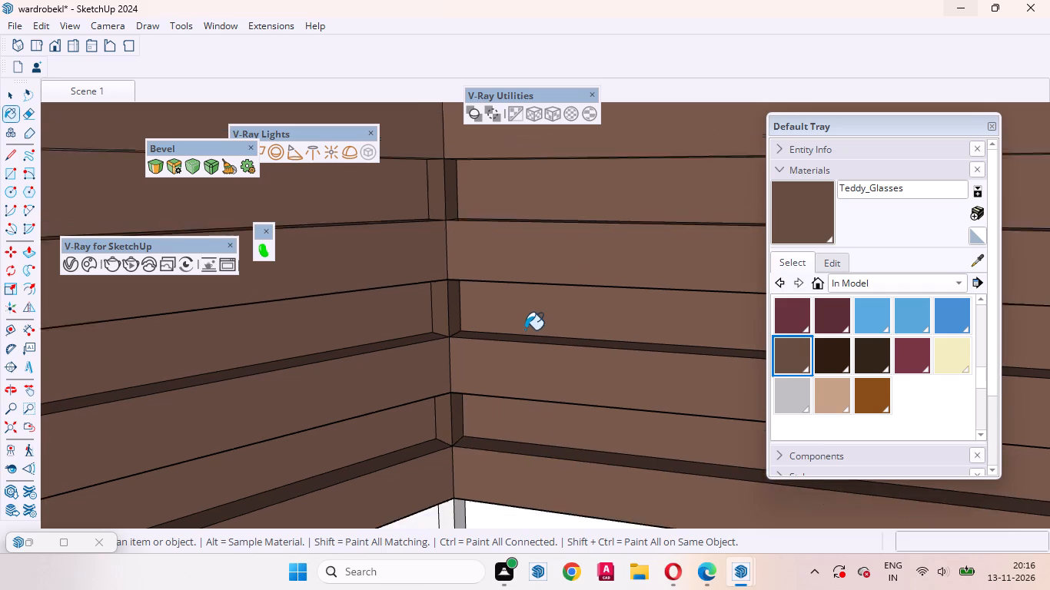
scroll(525, 330, down, 14)
middle_drag(540, 382, 474, 528)
scroll(477, 528, up, 4)
scroll(551, 310, down, 4)
scroll(553, 288, up, 1)
scroll(553, 288, down, 3)
middle_drag(513, 452, 469, 494)
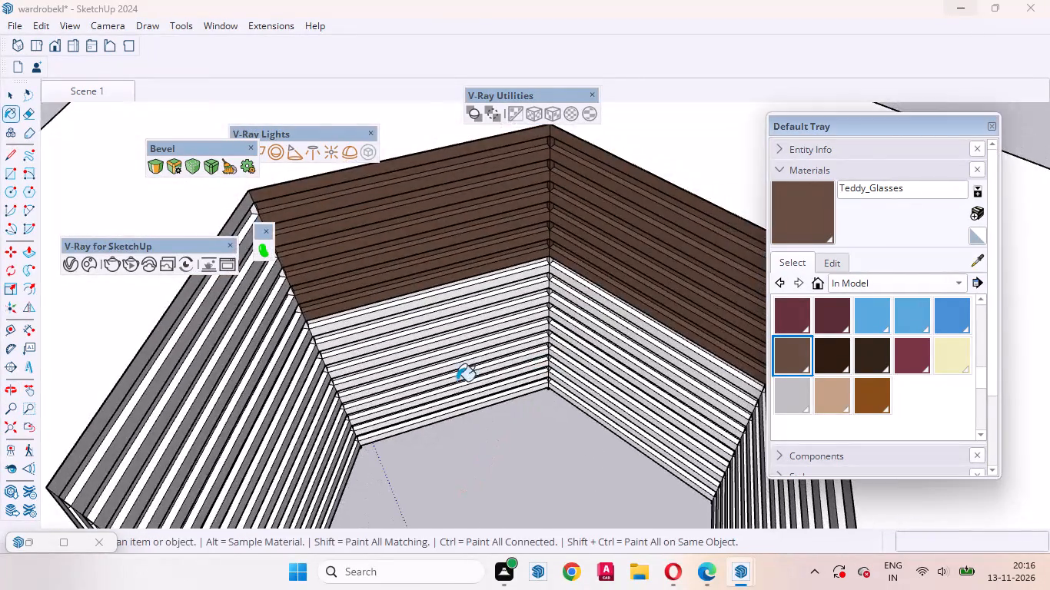
scroll(446, 360, up, 7)
click(379, 264)
click(384, 297)
click(397, 326)
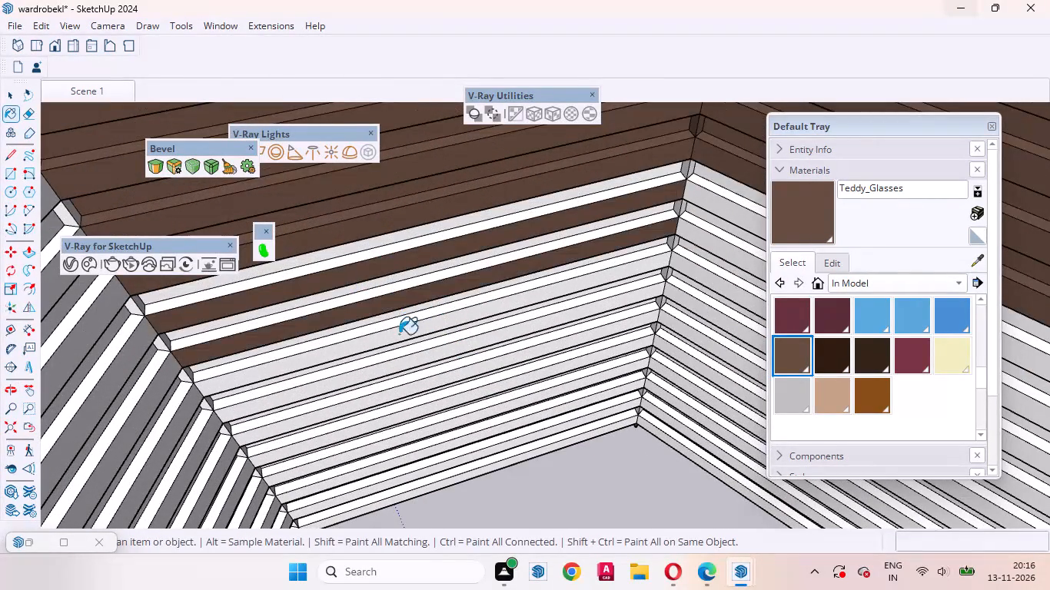
click(407, 353)
click(404, 336)
click(404, 334)
click(415, 370)
click(433, 356)
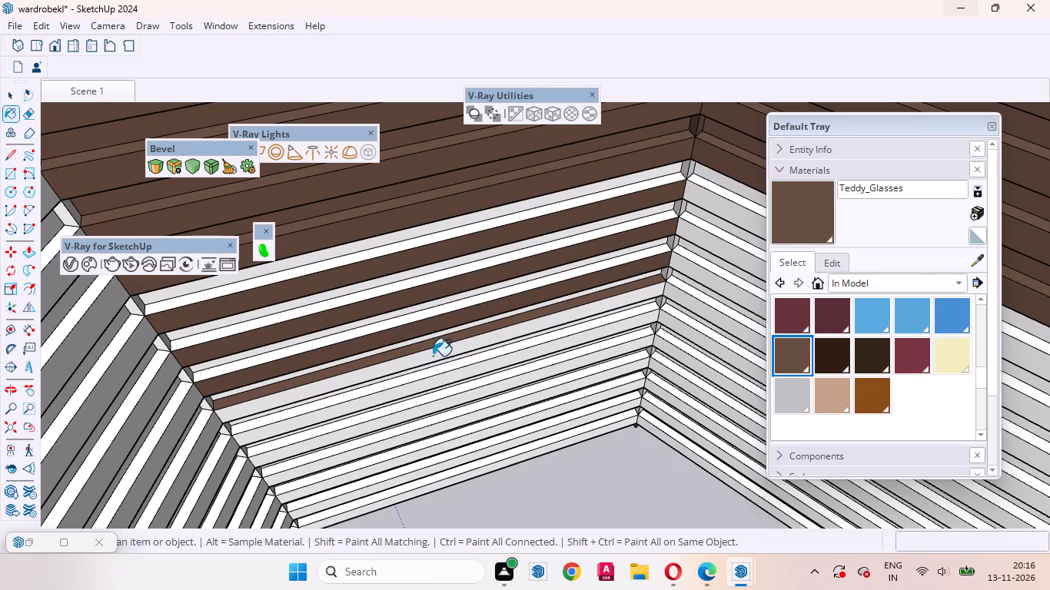
Paint the groove and raised strips farther down the left wall with Teddy_Glasses, leaving the lowest bands.
click(417, 375)
click(425, 398)
click(432, 400)
click(434, 412)
click(440, 424)
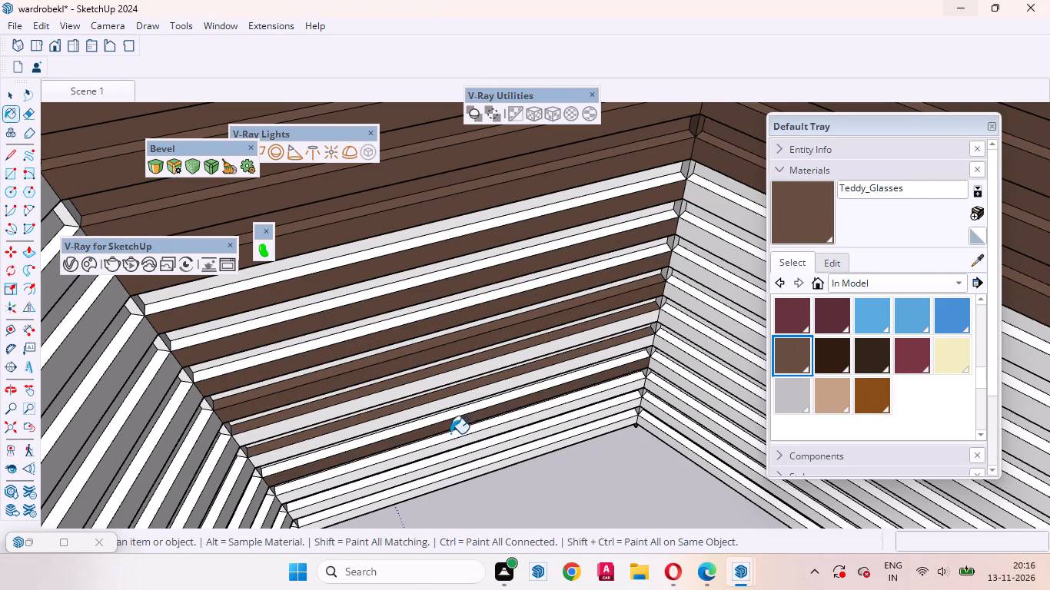
click(439, 416)
click(436, 406)
click(440, 383)
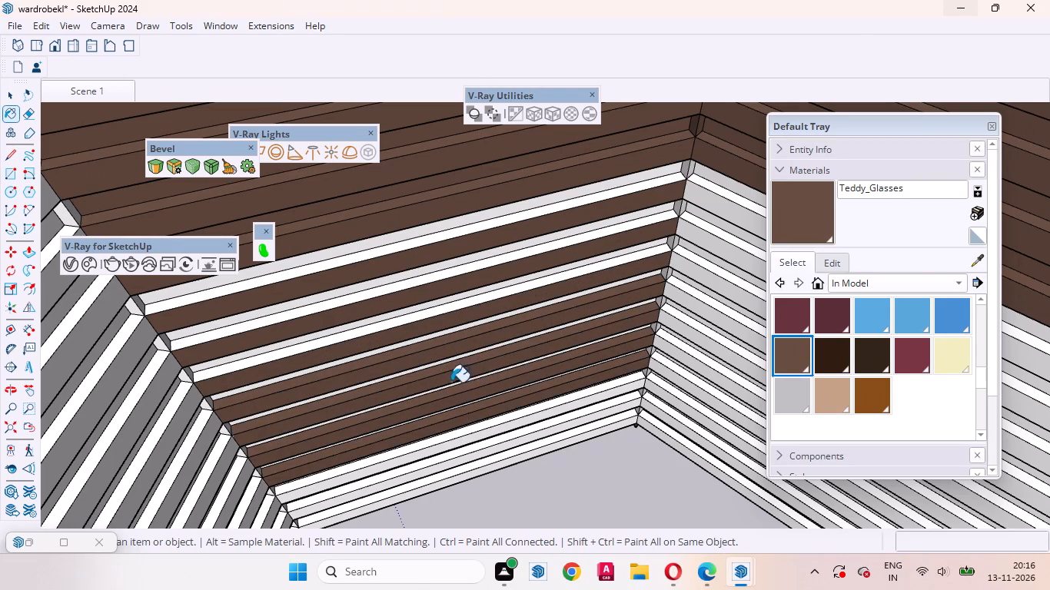
click(468, 430)
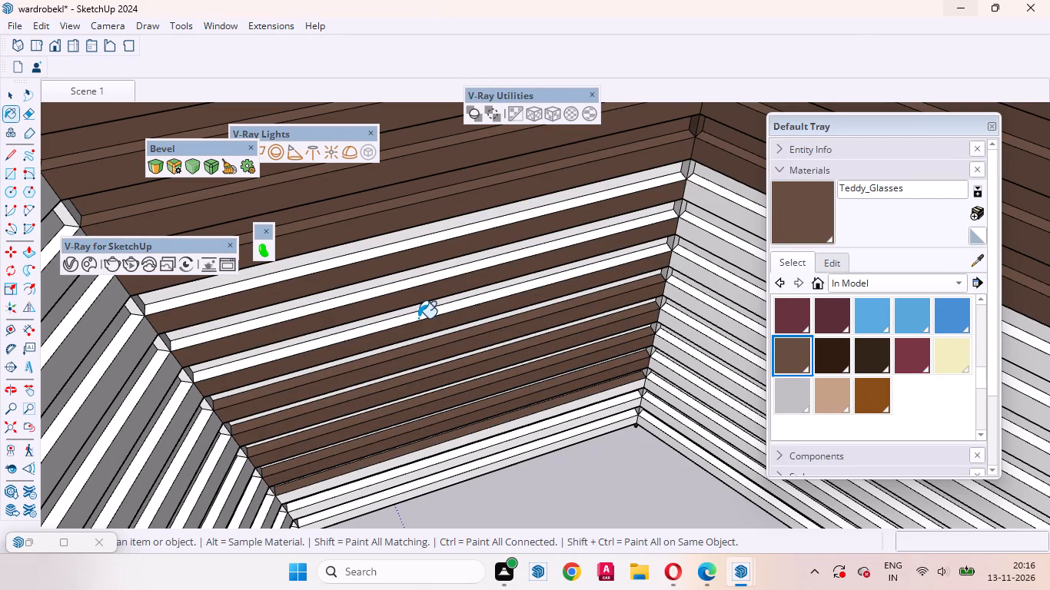
Paint the unpainted strips between the brown bands on the left wall's middle section with Teddy_Glasses.
click(418, 318)
click(407, 293)
click(408, 285)
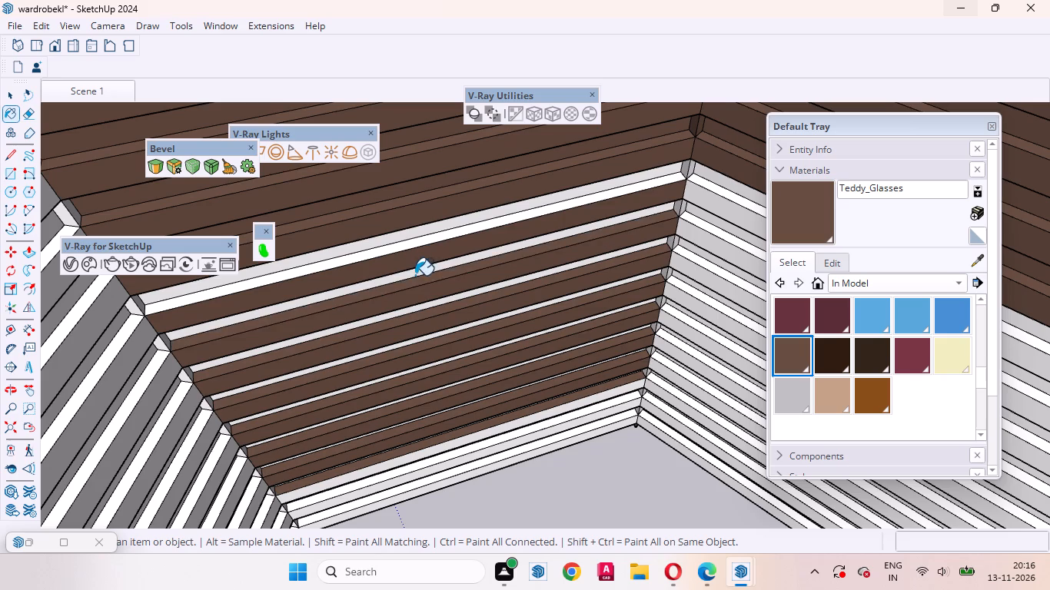
click(415, 270)
click(410, 247)
click(410, 236)
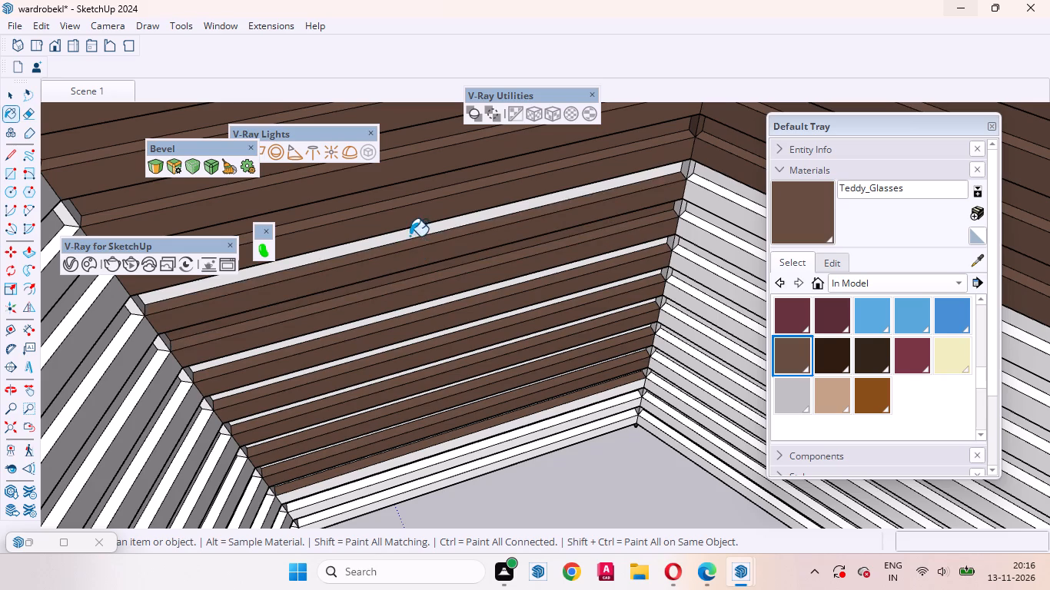
Paint the remaining thin light ledges between the left wall's brown strips with Teddy_Glasses.
scroll(436, 302, up, 3)
click(437, 303)
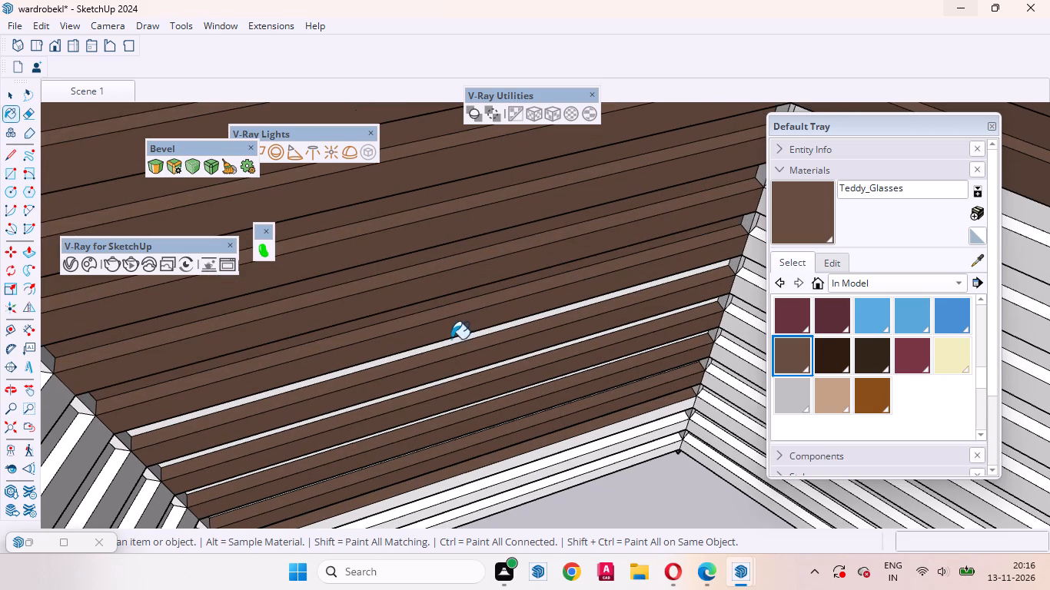
click(450, 341)
click(457, 380)
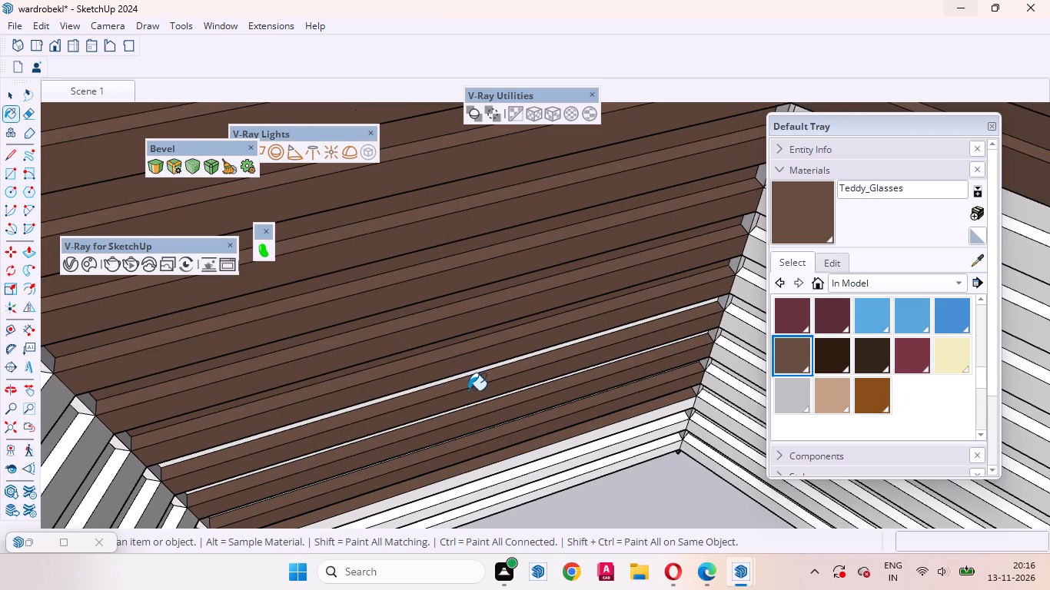
scroll(464, 377, up, 7)
click(451, 380)
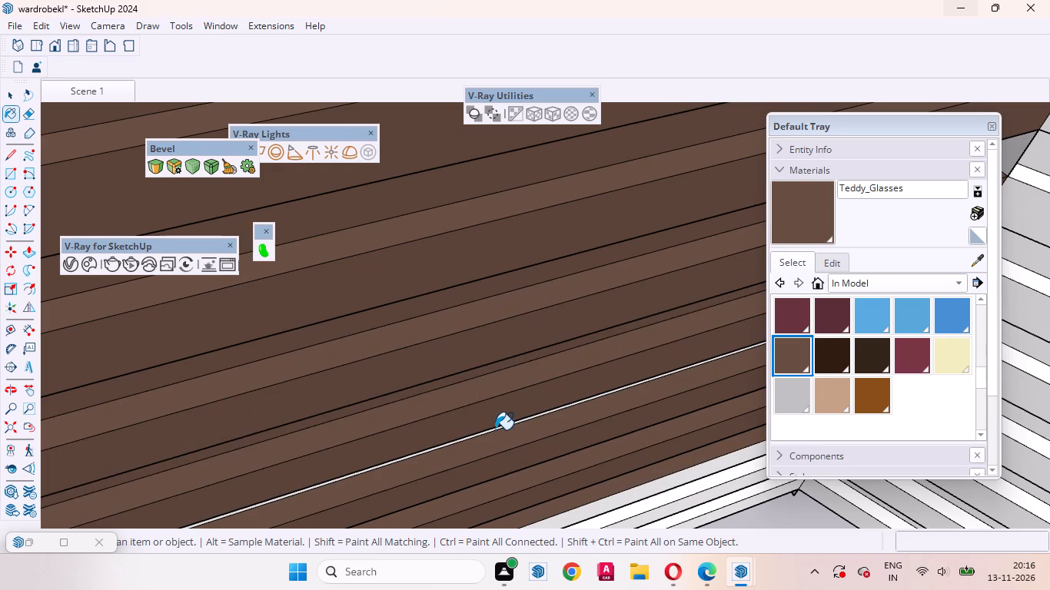
click(495, 429)
scroll(506, 435, up, 7)
click(487, 419)
click(487, 422)
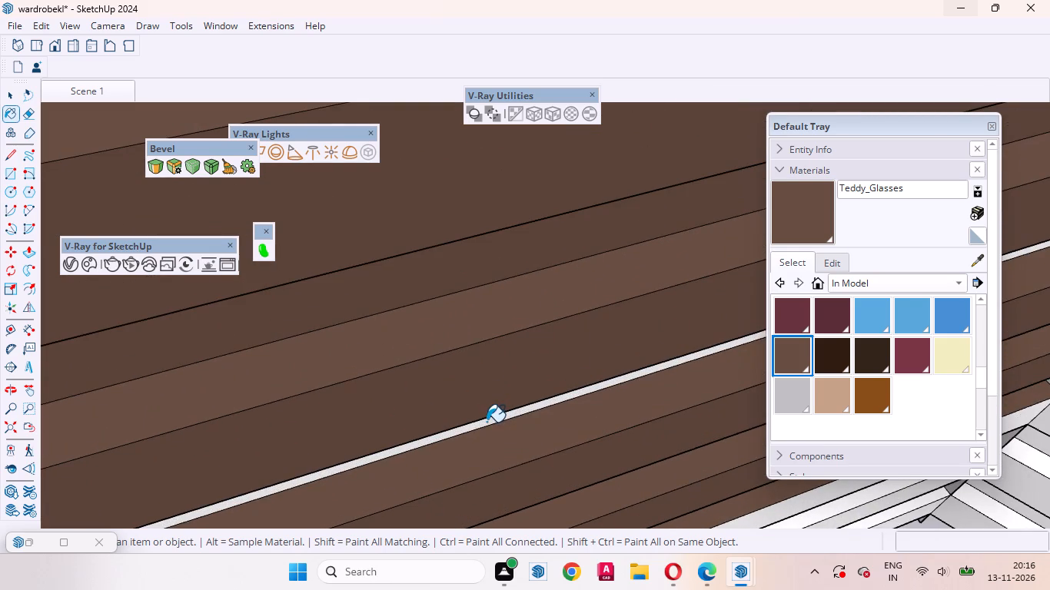
Paint the lowest grooves and raised bands of the left wall with Teddy_Glasses, down to the bottom edge groove.
scroll(471, 409, down, 19)
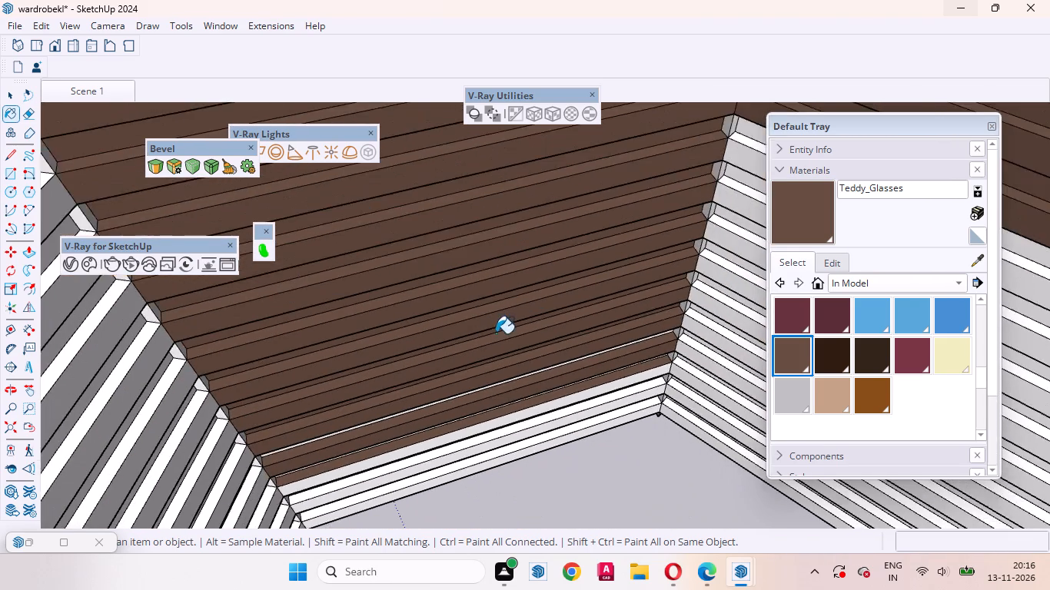
scroll(496, 333, down, 8)
middle_drag(515, 399, 500, 326)
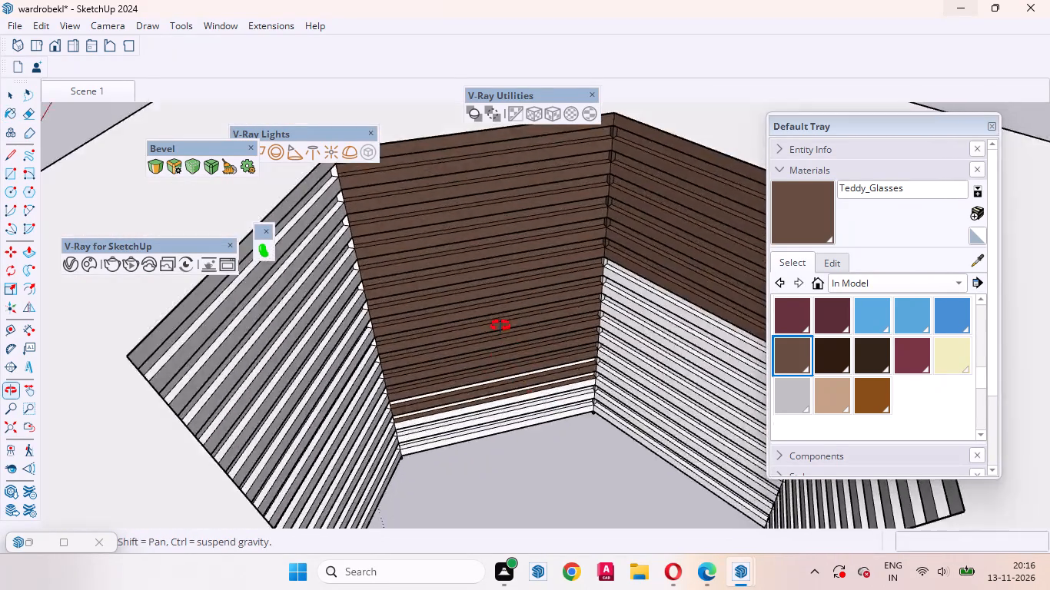
middle_drag(500, 326, 566, 35)
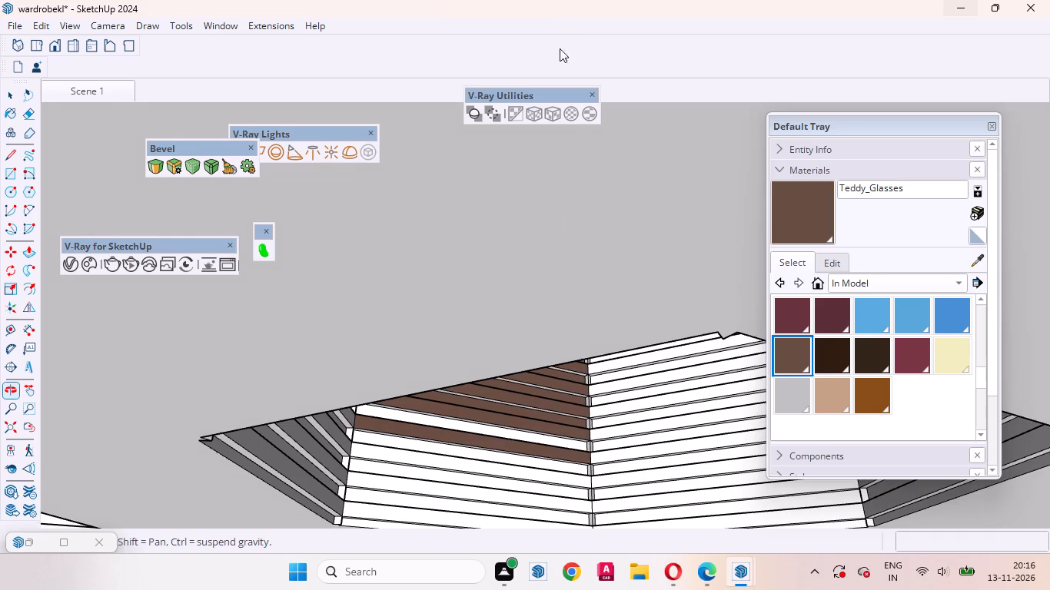
scroll(567, 479, up, 6)
click(430, 388)
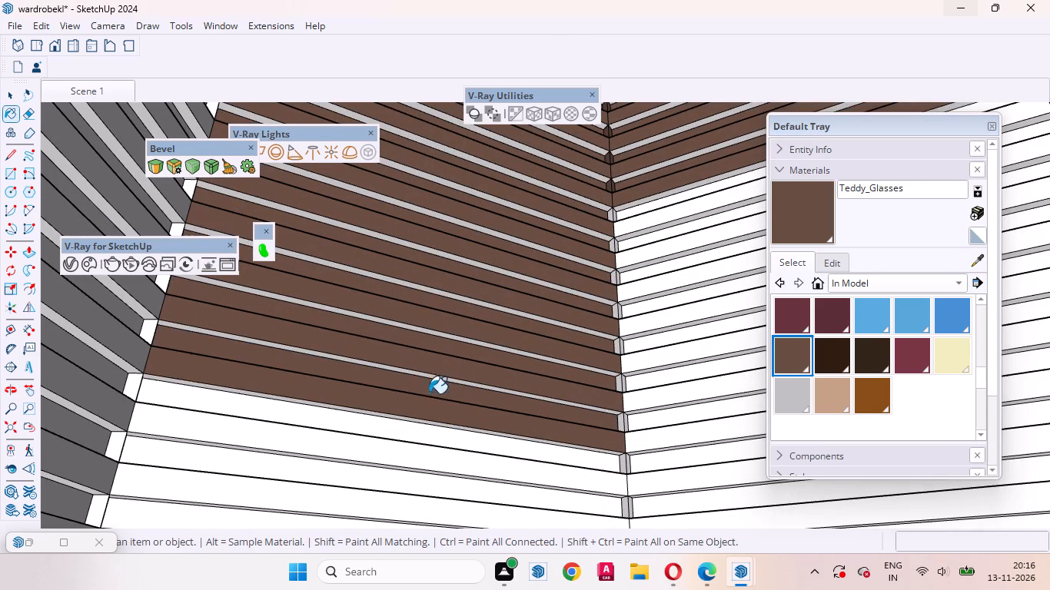
click(379, 436)
click(371, 456)
click(372, 485)
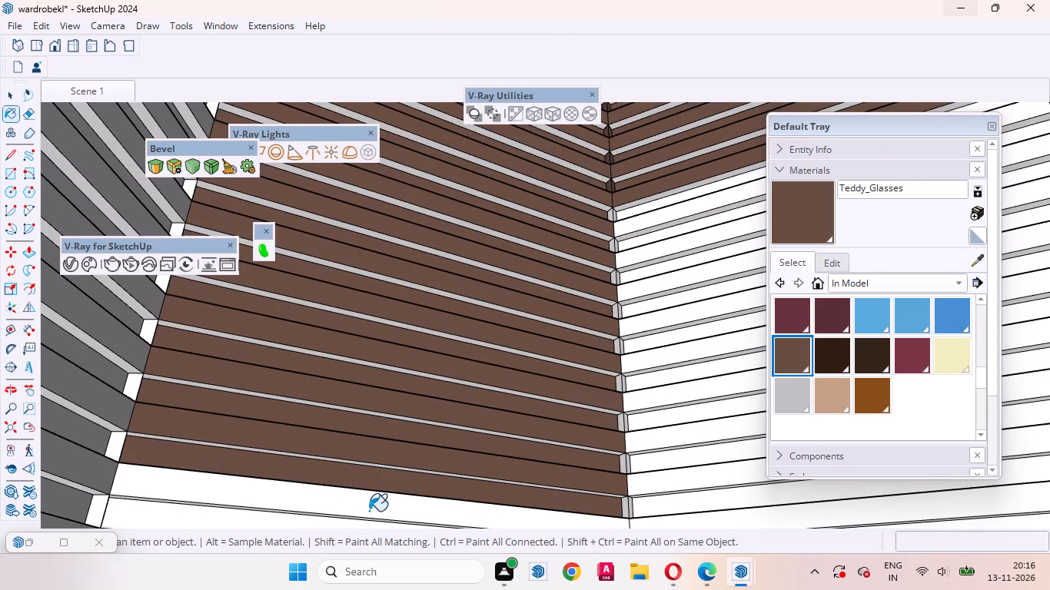
click(364, 515)
scroll(351, 359, down, 4)
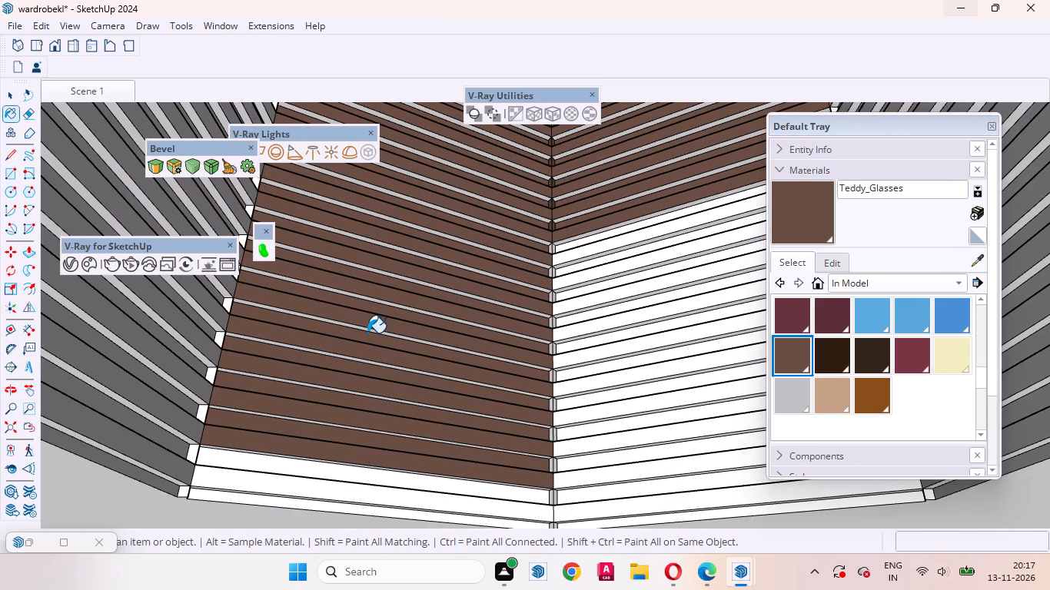
click(302, 476)
click(294, 498)
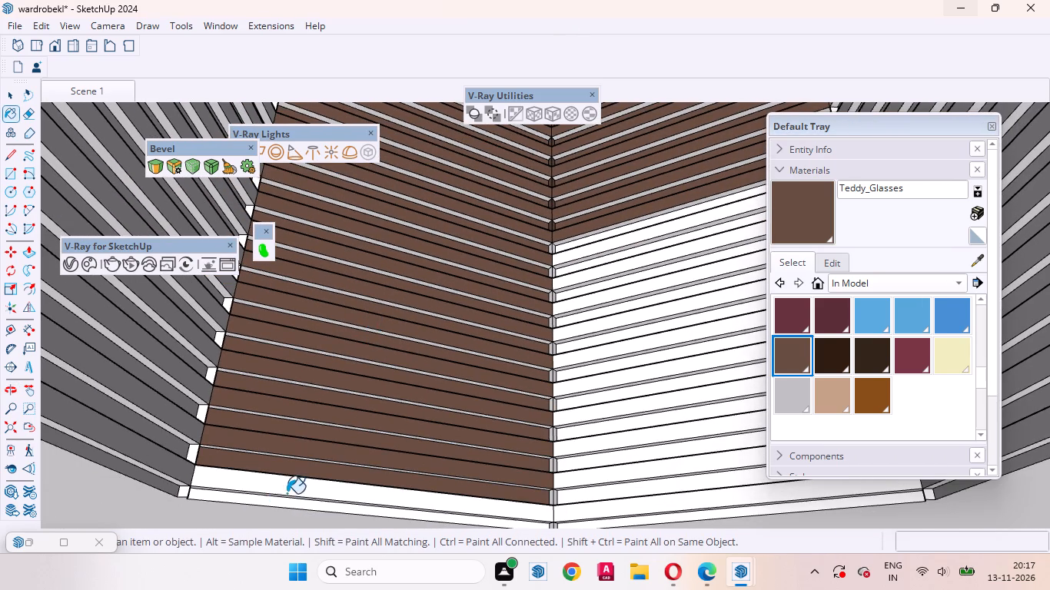
click(287, 492)
Paint the first unpainted grooves and raised bands below the finished area on the adjoining right wall with Teddy_Glasses.
click(606, 246)
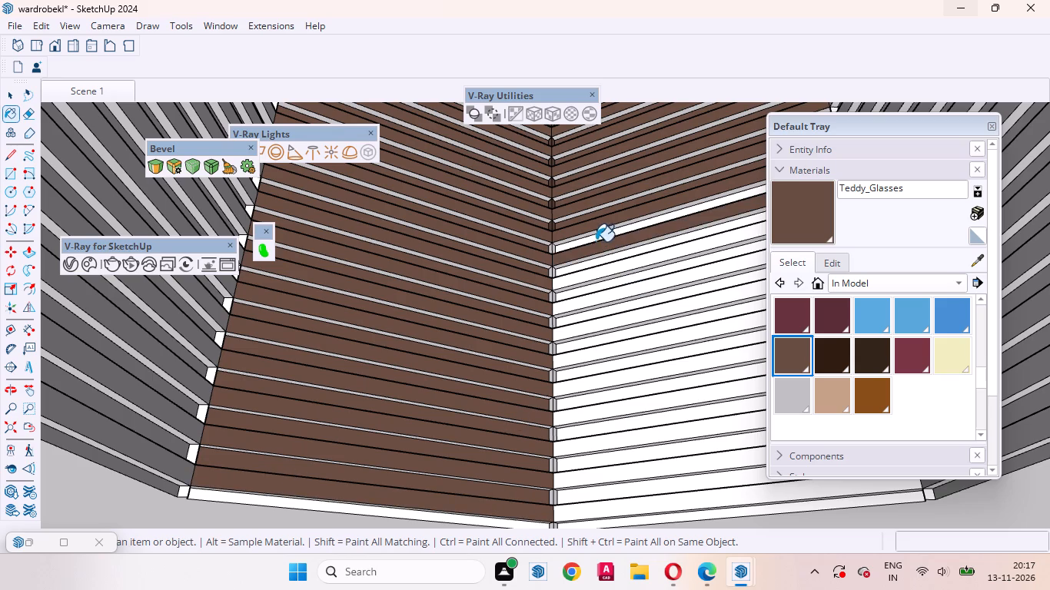
click(594, 239)
click(595, 270)
click(593, 260)
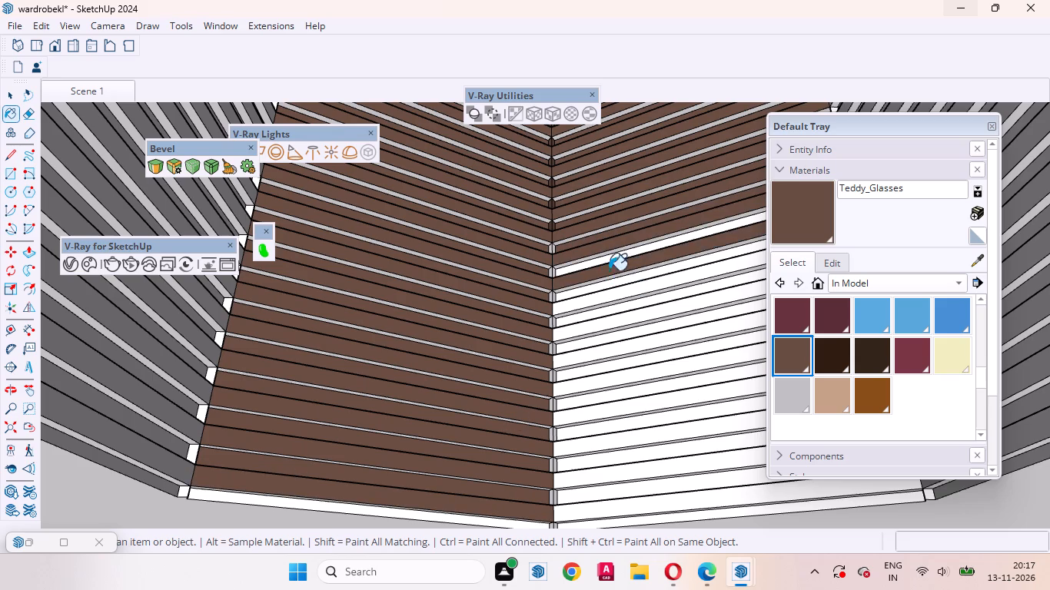
click(606, 263)
click(610, 289)
click(610, 285)
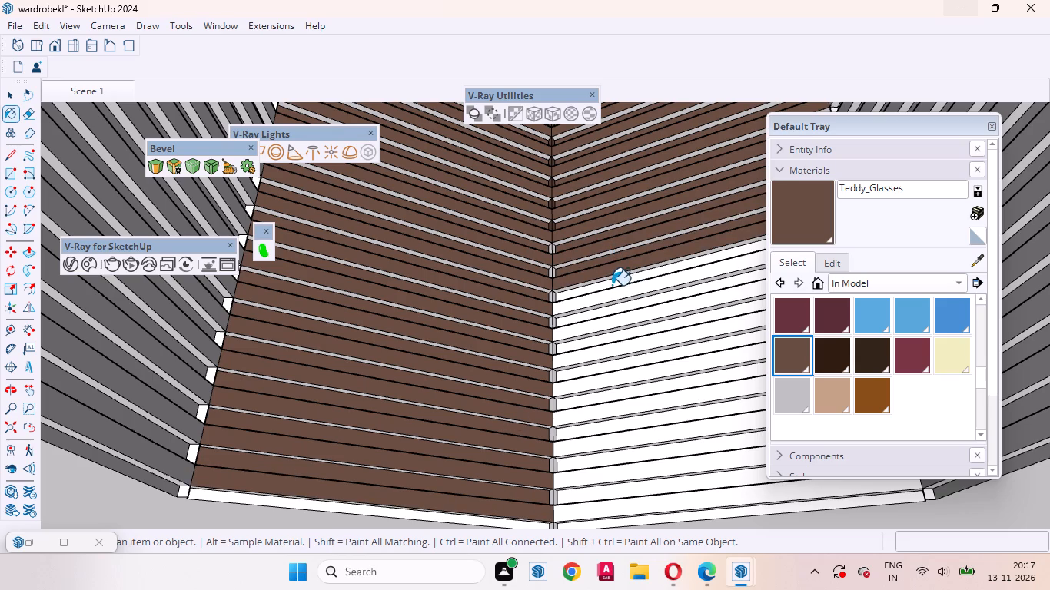
click(618, 294)
click(618, 309)
Paint the following grooves, raised bands and one ledge midway down the right wall with Teddy_Glasses.
drag(643, 321, 655, 321)
drag(652, 328, 661, 328)
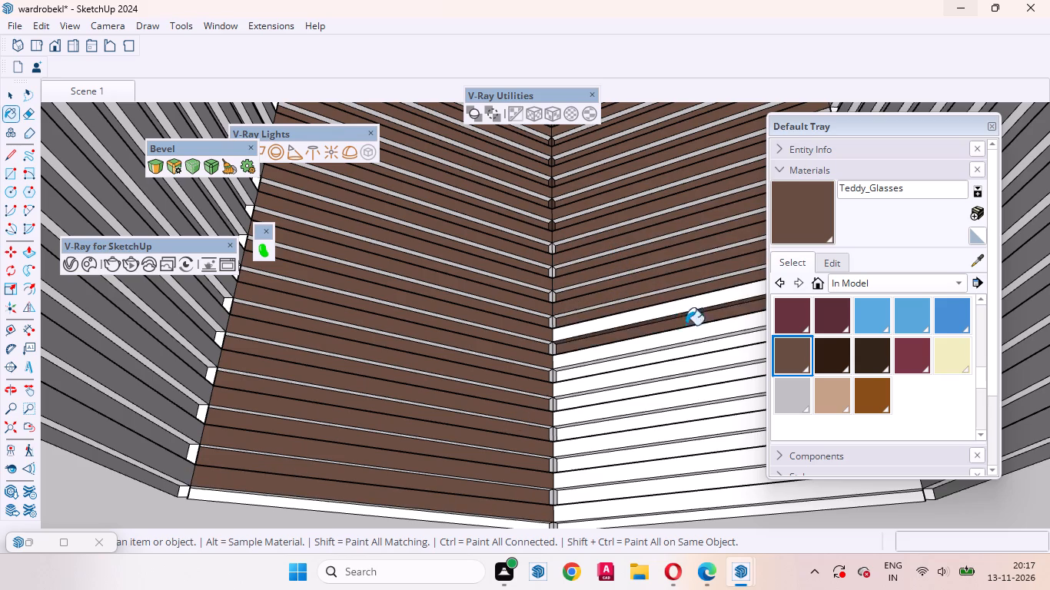
drag(651, 314, 664, 314)
drag(656, 347, 686, 349)
drag(640, 350, 676, 340)
click(644, 363)
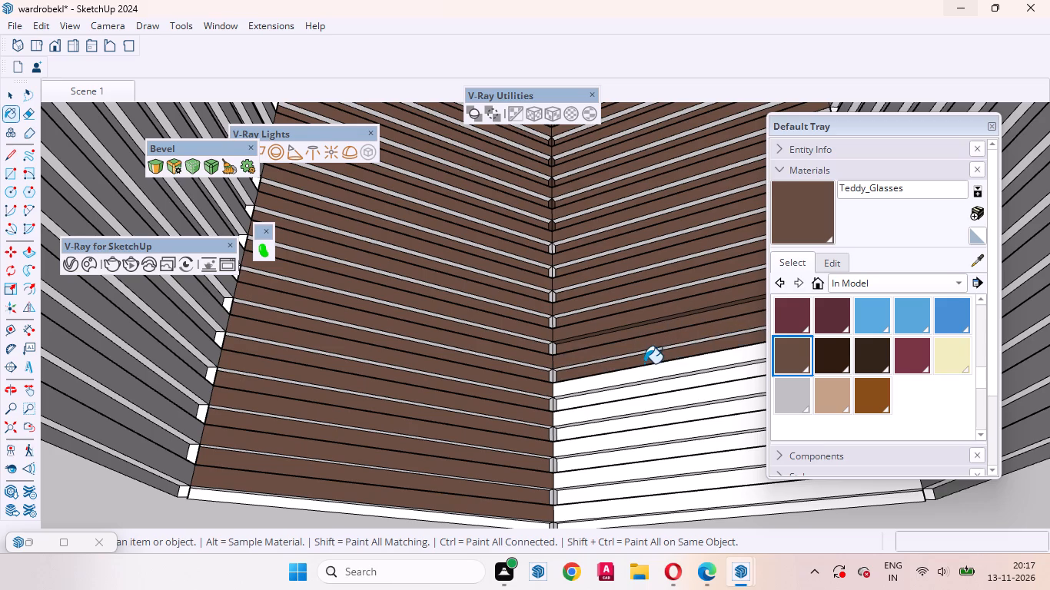
drag(630, 320, 693, 297)
drag(632, 280, 663, 269)
drag(630, 247, 678, 228)
drag(606, 215, 669, 199)
Paint the lower-middle grooves and raised bands of the right wall with Teddy_Glasses.
drag(615, 377, 717, 383)
click(614, 368)
click(619, 374)
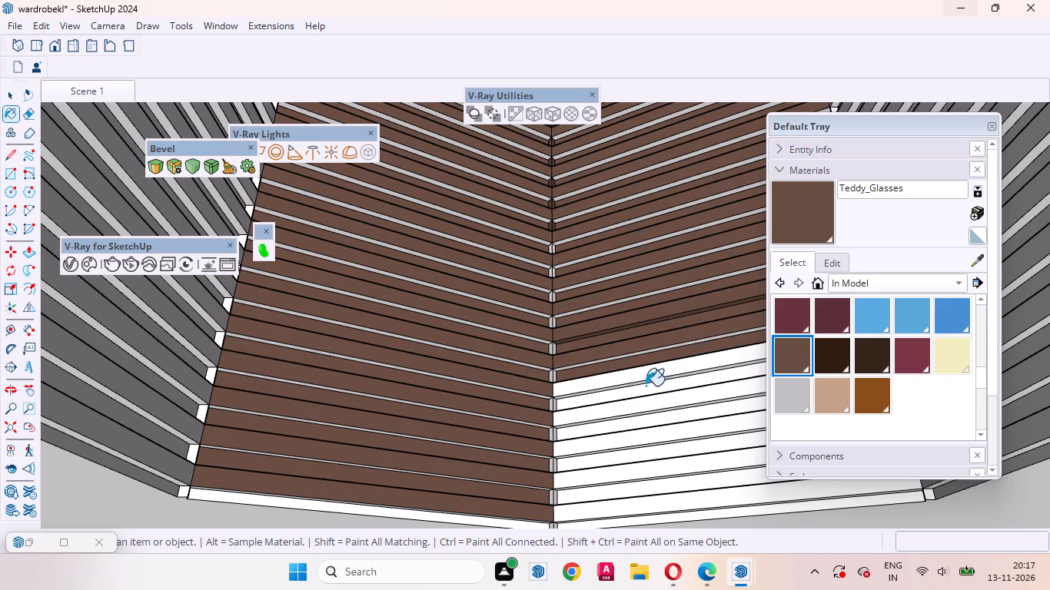
drag(643, 393, 674, 395)
drag(620, 395, 689, 393)
drag(629, 398, 674, 389)
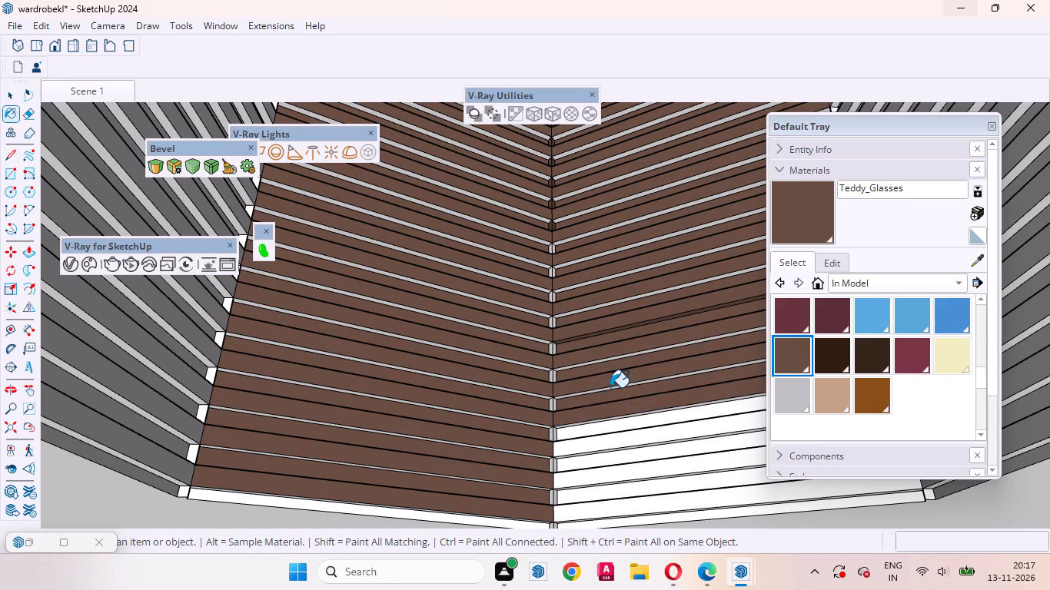
click(610, 387)
drag(614, 421, 677, 426)
drag(647, 438, 726, 438)
drag(670, 417, 732, 419)
drag(678, 413, 705, 409)
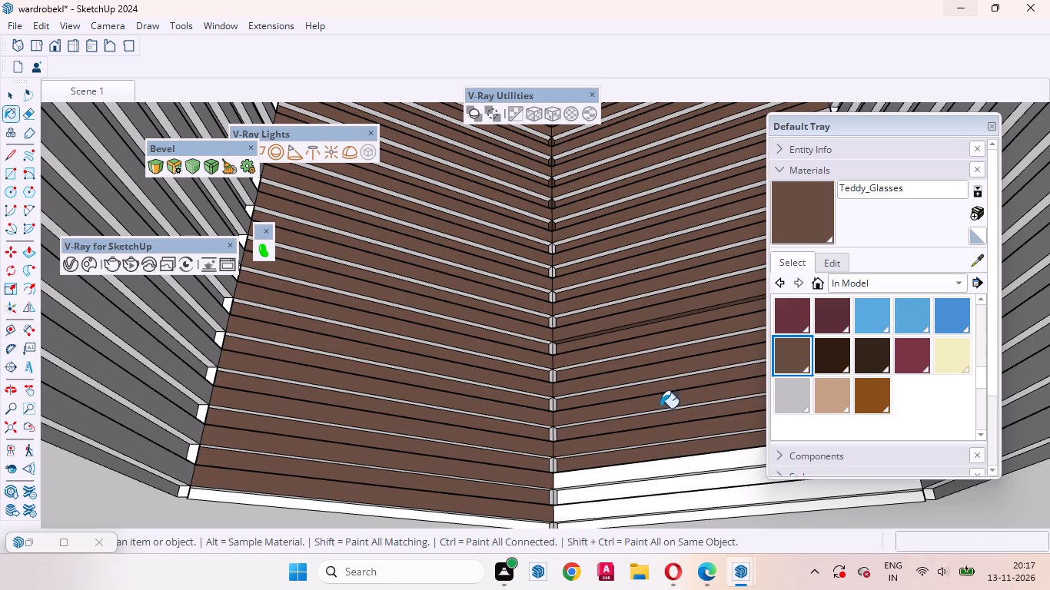
drag(666, 409, 724, 398)
drag(663, 387, 700, 374)
drag(613, 352, 733, 347)
Paint the last grooves and raised bands above the right wall's bottom edge groove with Teddy_Glasses.
drag(551, 376, 557, 376)
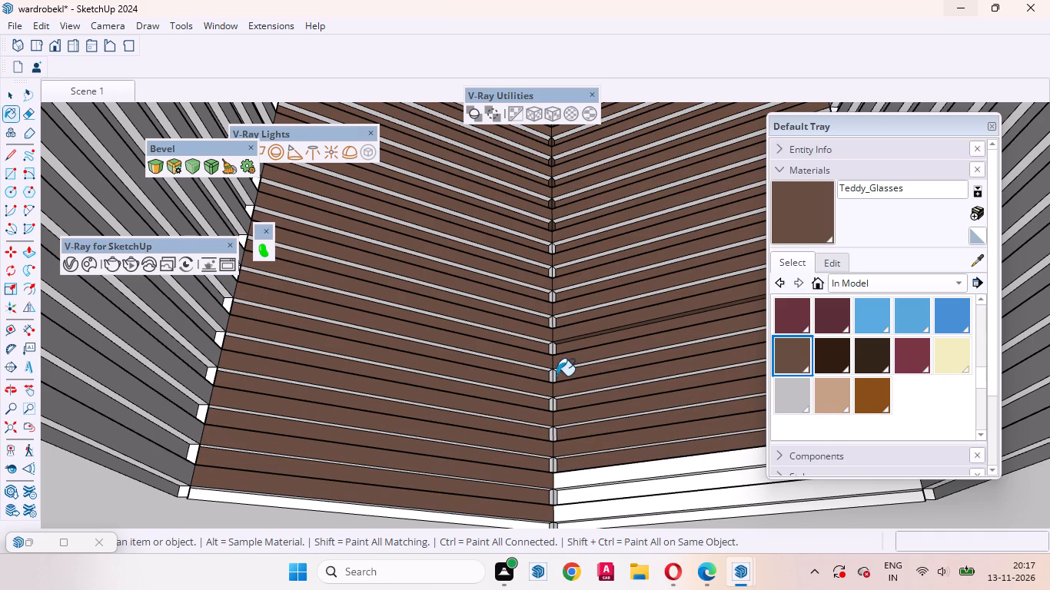
drag(557, 376, 577, 376)
drag(546, 373, 584, 376)
drag(566, 399, 645, 416)
drag(601, 455, 693, 469)
drag(630, 475, 654, 482)
drag(634, 494, 689, 502)
drag(657, 509, 680, 509)
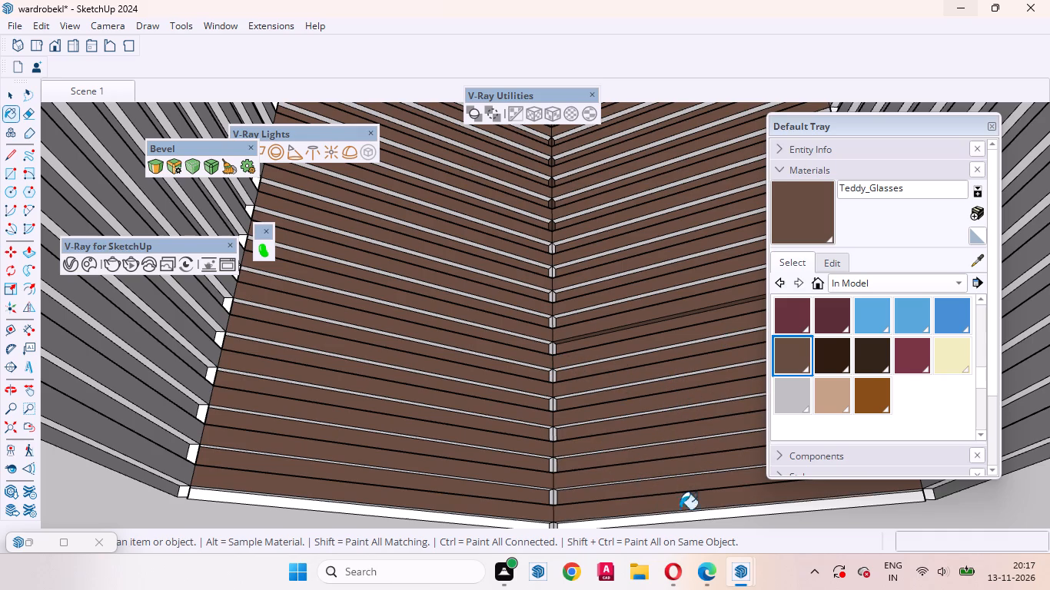
drag(680, 509, 697, 511)
Paint the bottom edge groove's ledges, recessed faces and corner faces on both walls with Teddy_Glasses.
click(550, 496)
scroll(556, 494, up, 6)
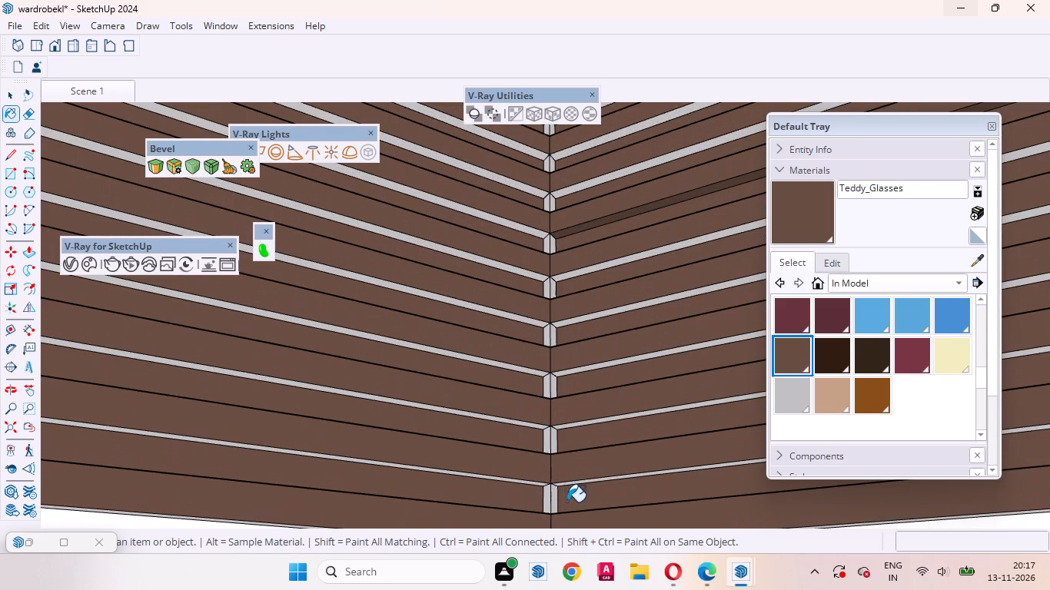
scroll(619, 443, up, 2)
middle_drag(630, 478, 626, 370)
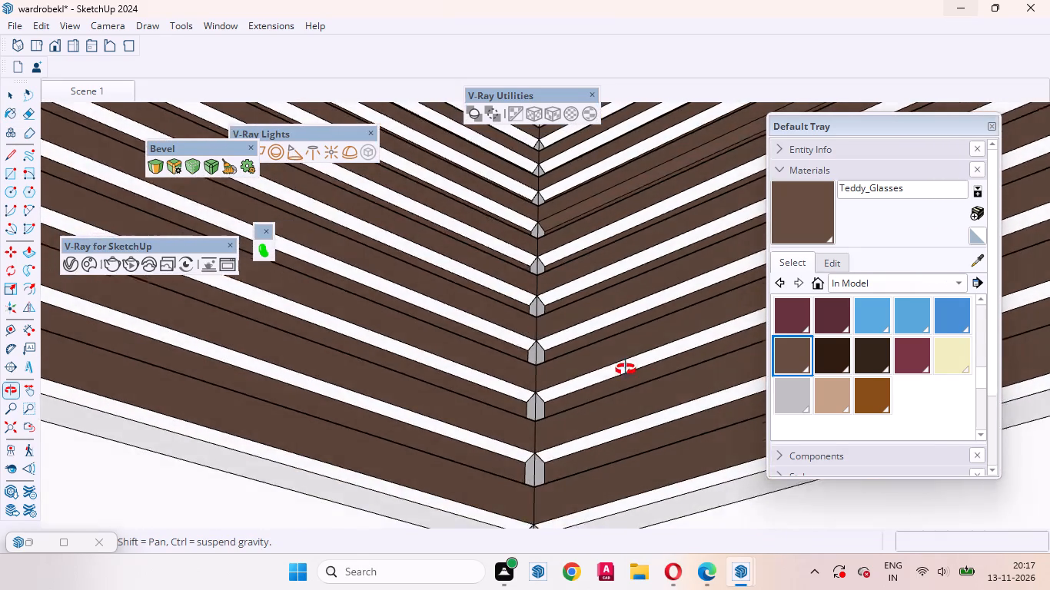
middle_drag(626, 370, 630, 357)
click(625, 489)
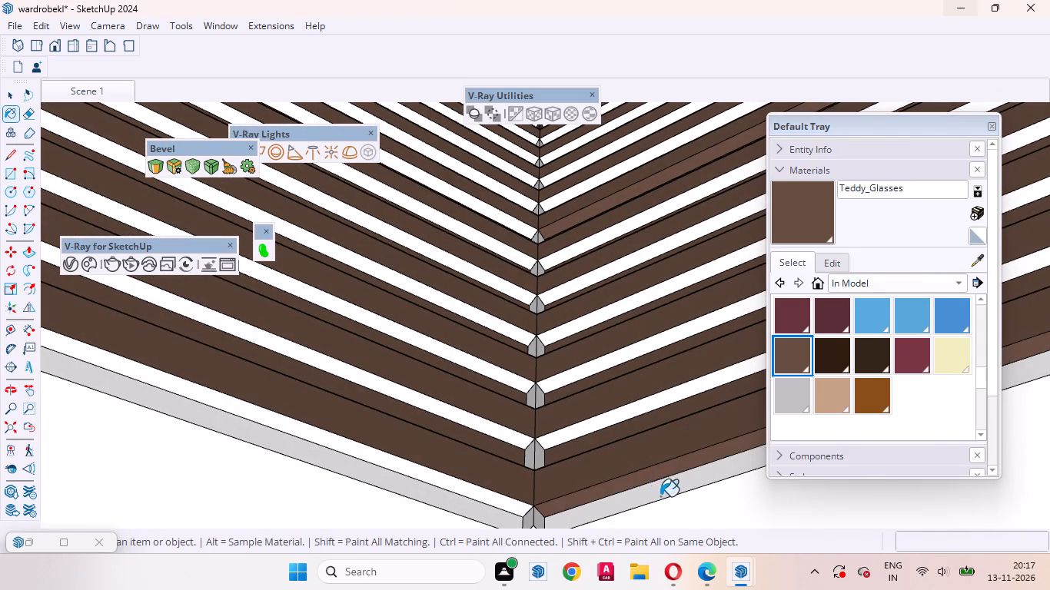
click(660, 496)
click(504, 500)
click(492, 515)
click(527, 520)
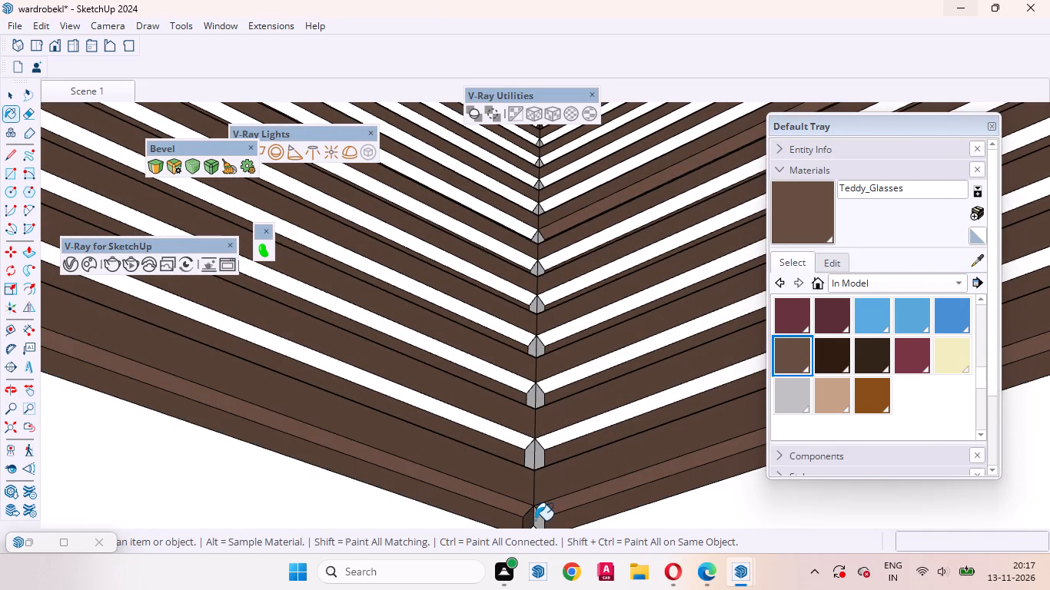
click(535, 520)
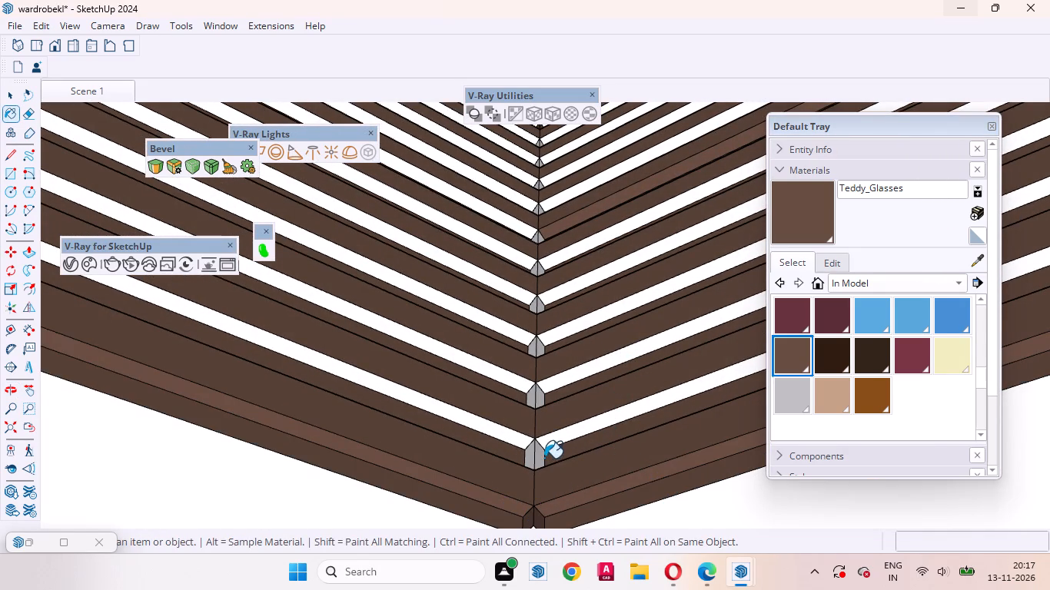
Paint the corner faces and both ledges of the second groove from the bottom with Teddy_Glasses.
click(543, 457)
click(525, 454)
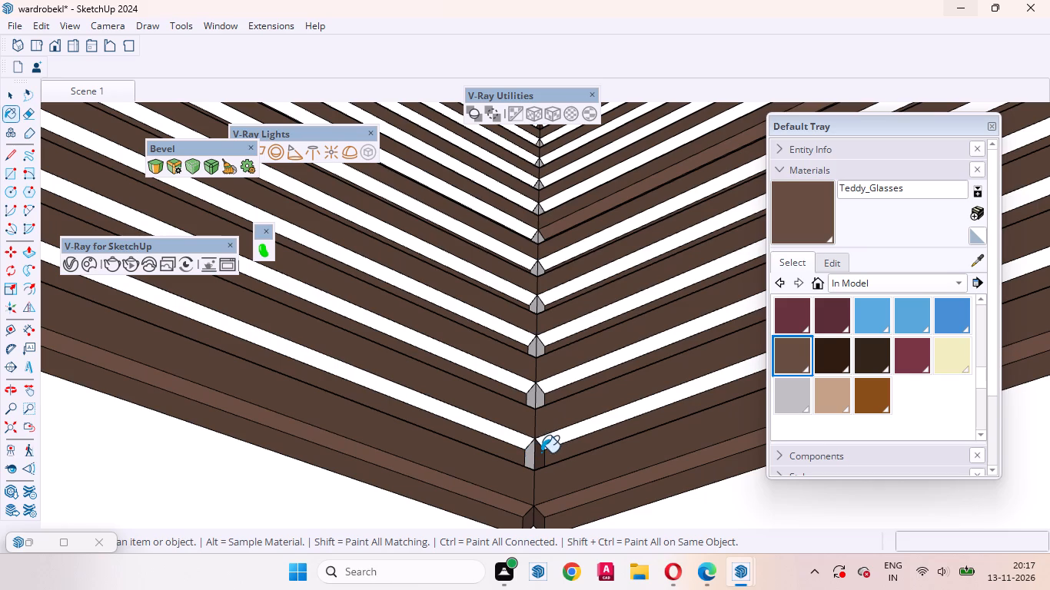
click(530, 459)
click(597, 429)
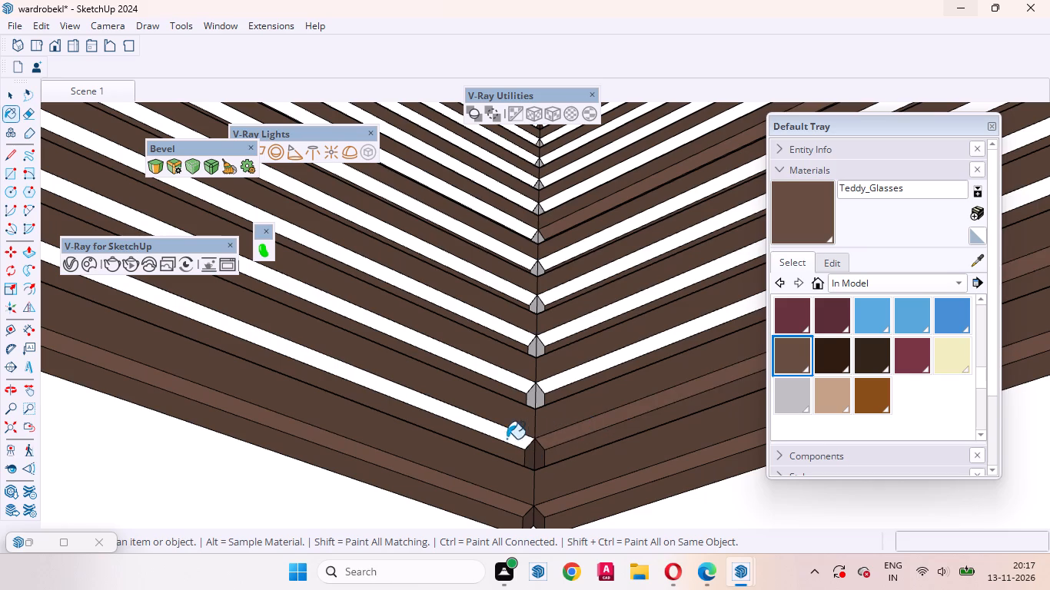
click(507, 438)
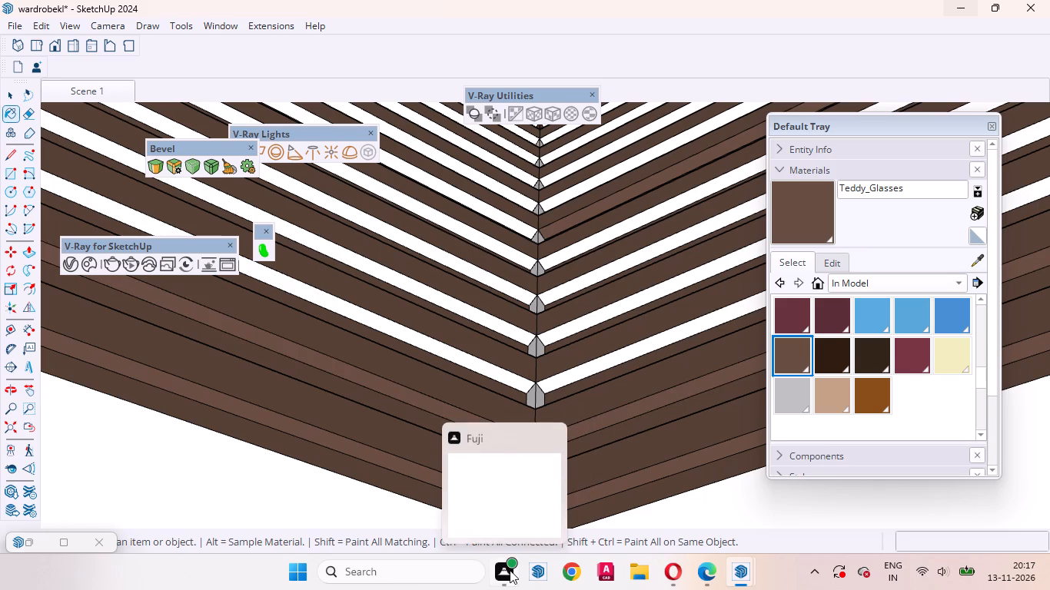
click(609, 498)
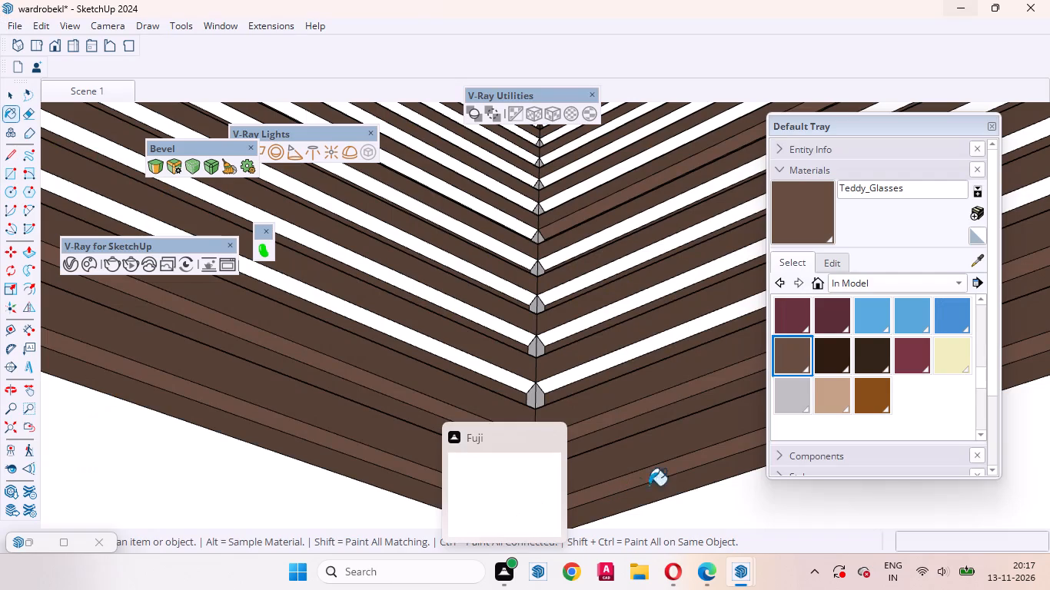
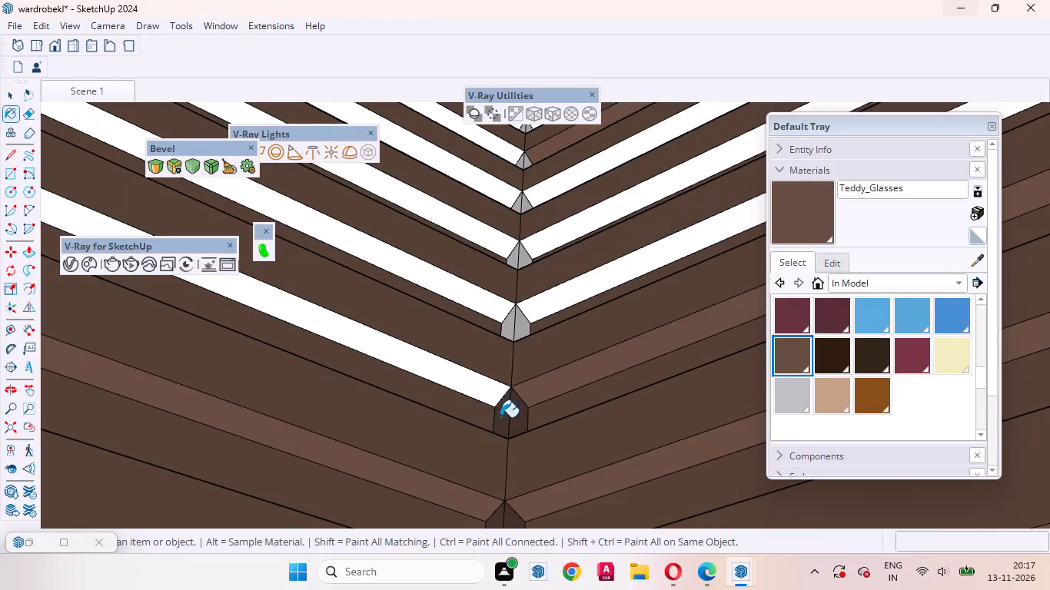
Paint the remaining unpainted ledges and corner faces of the next three grooves up the corner between both walls with Teddy_Glasses.
click(486, 392)
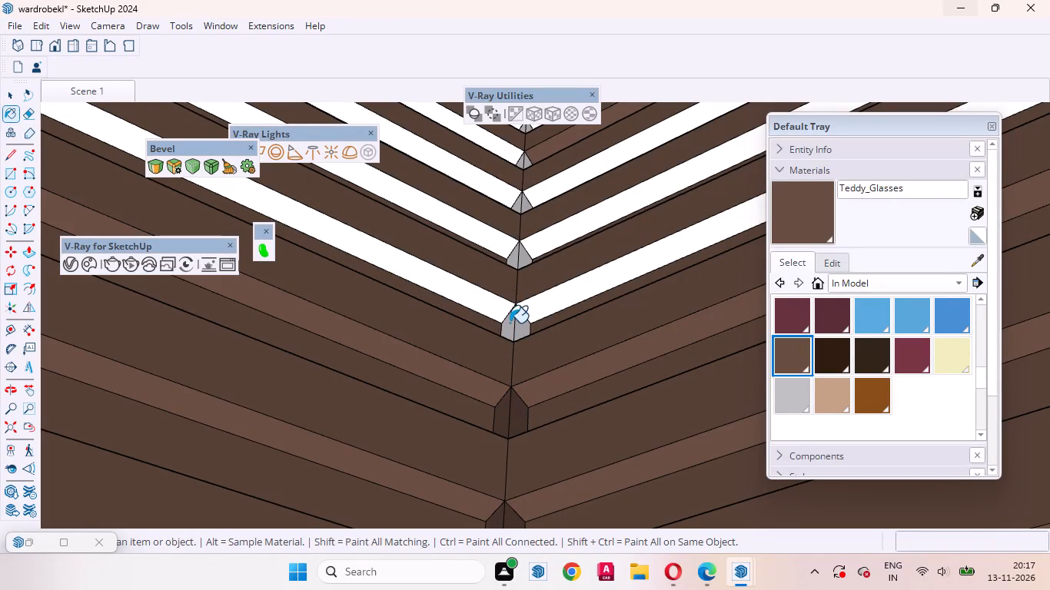
click(509, 325)
click(529, 326)
click(570, 301)
click(494, 310)
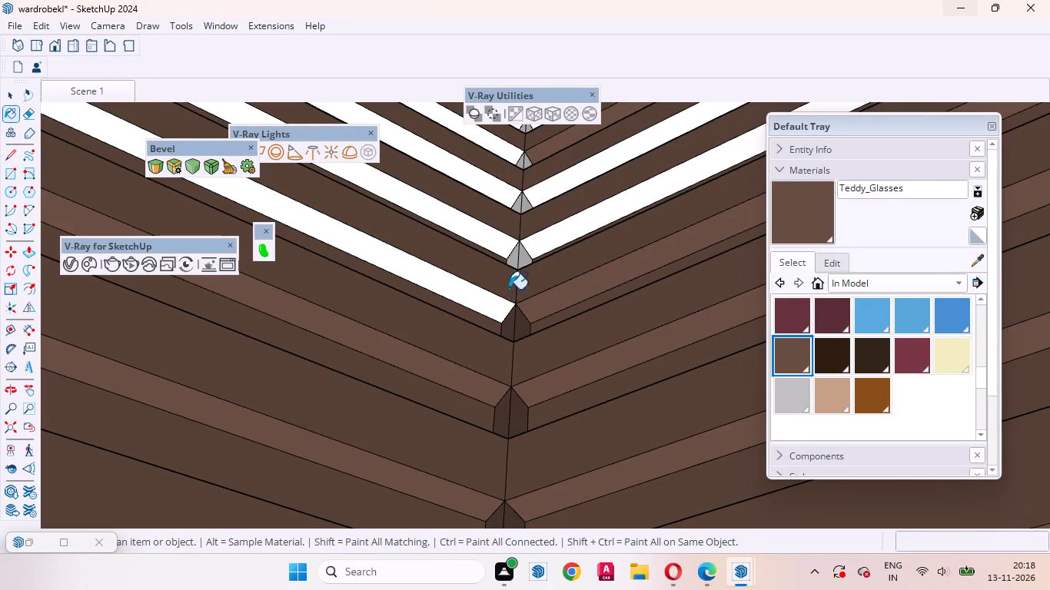
click(557, 233)
click(529, 254)
click(513, 257)
click(498, 249)
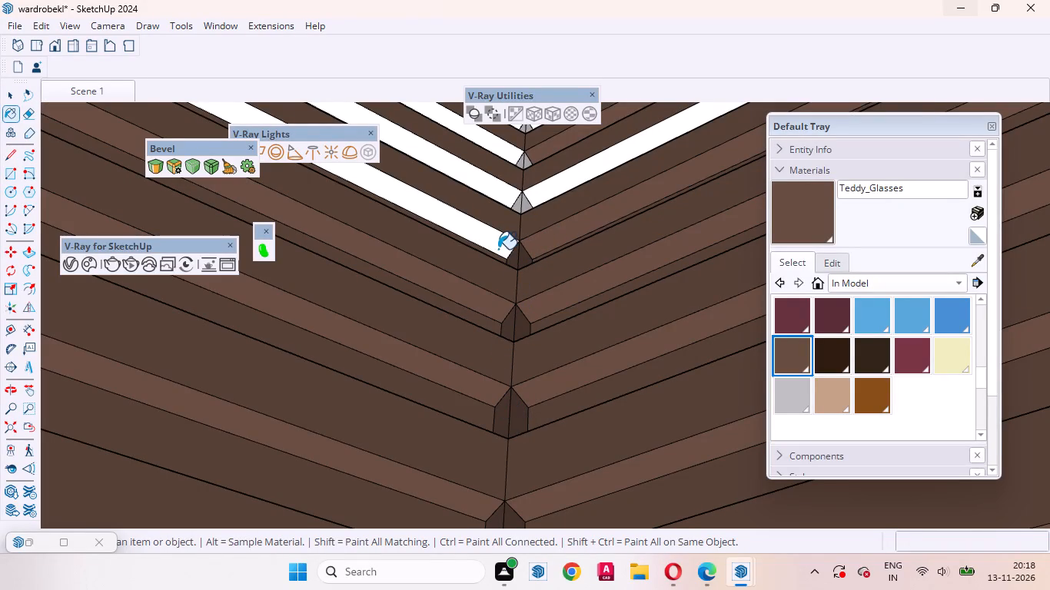
Paint both ledges and the two corner faces of the following groove up the corner with Teddy_Glasses.
click(570, 181)
scroll(536, 199, up, 8)
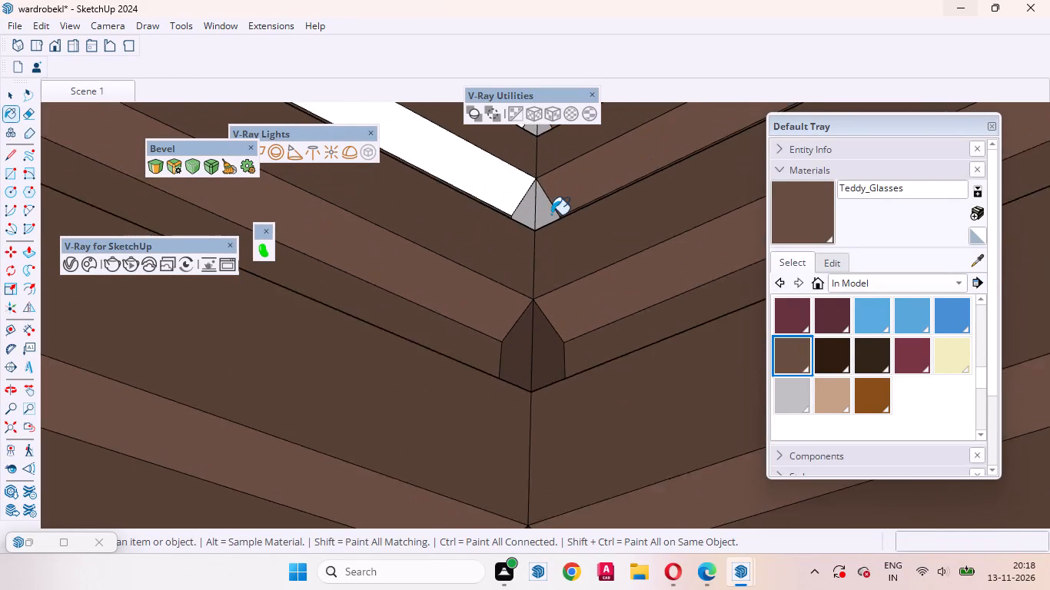
scroll(551, 214, up, 3)
click(519, 204)
click(532, 204)
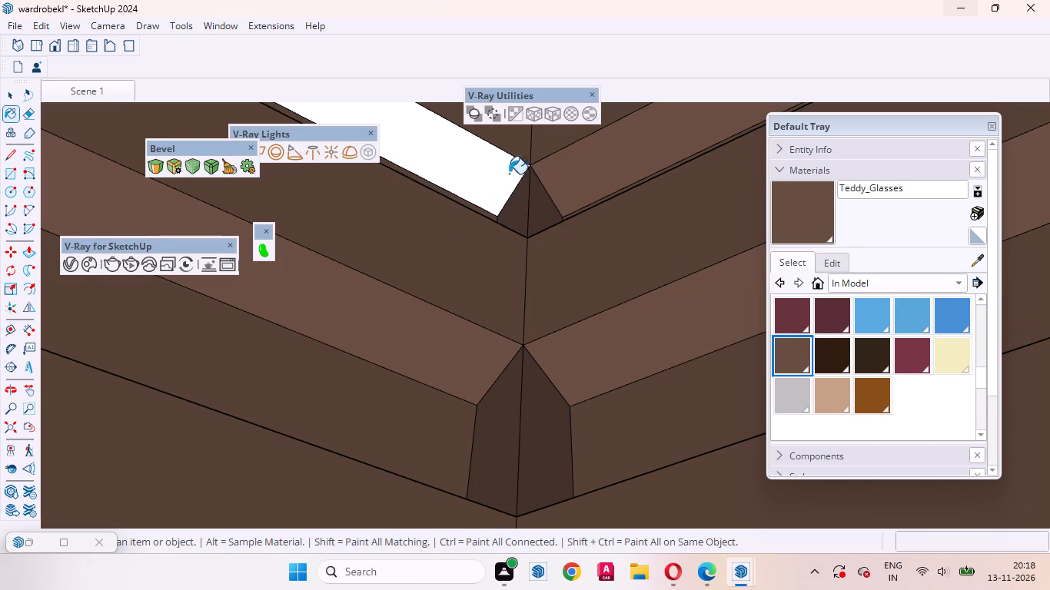
click(491, 168)
Paint the white ledges and grey corner faces of the next two grooves up the corner with Teddy_Glasses.
scroll(537, 416, down, 15)
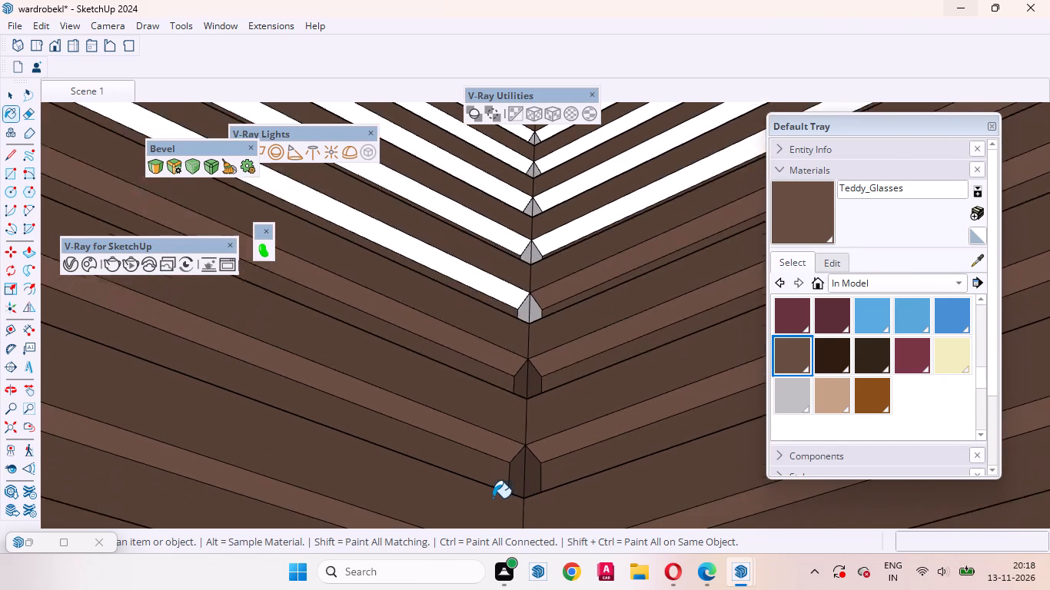
scroll(493, 498, down, 6)
scroll(517, 340, up, 6)
click(490, 392)
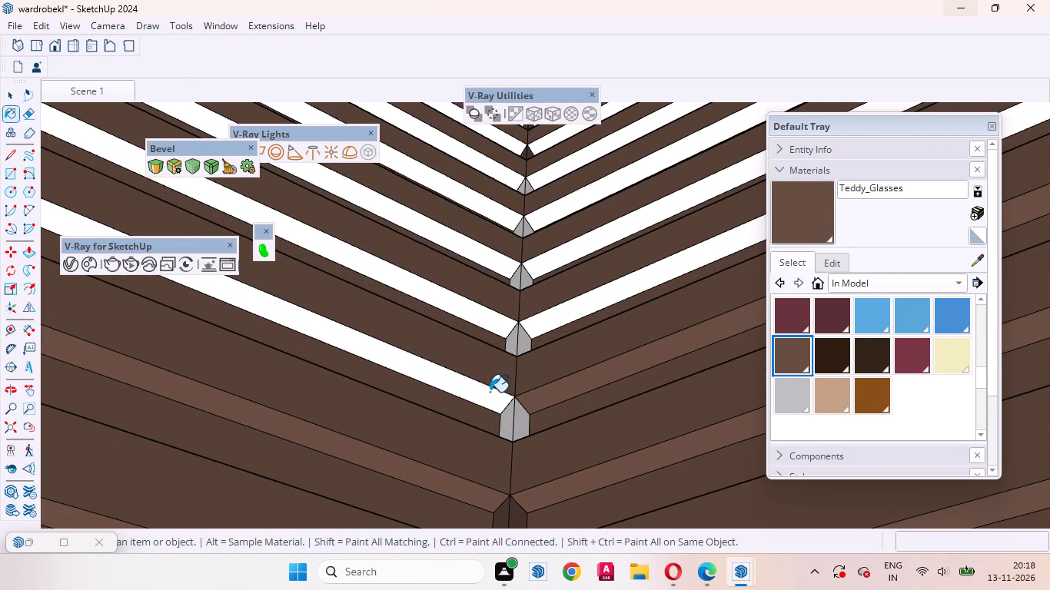
click(501, 415)
click(512, 419)
click(520, 423)
click(531, 326)
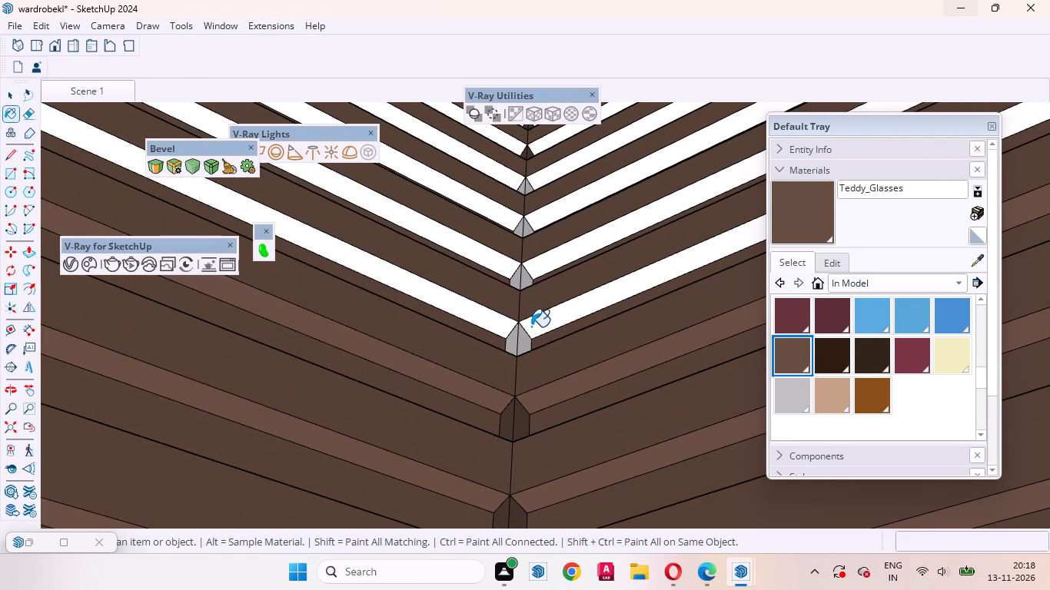
click(530, 342)
click(520, 343)
click(512, 338)
click(501, 321)
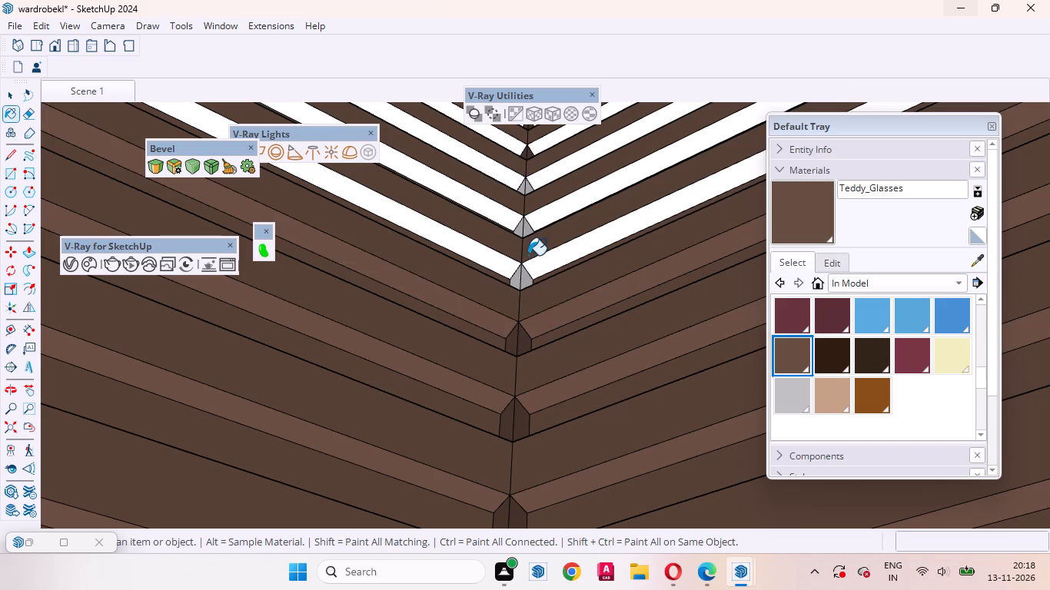
Paint the white ledges of the next grooves up the corner on both the right and left walls with Teddy_Glasses.
click(529, 252)
click(563, 270)
click(557, 260)
click(563, 210)
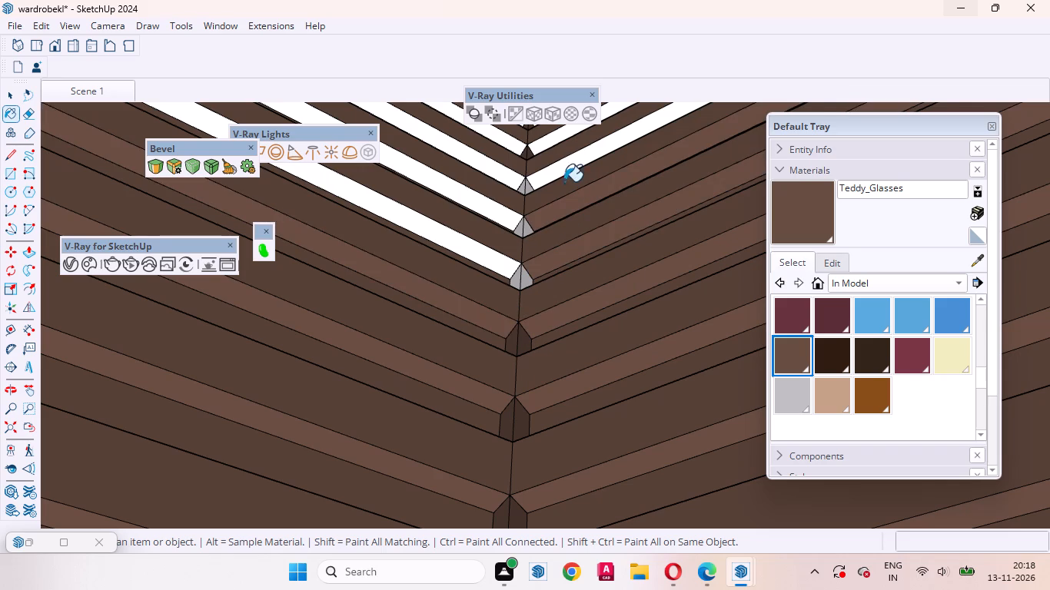
click(563, 173)
click(546, 143)
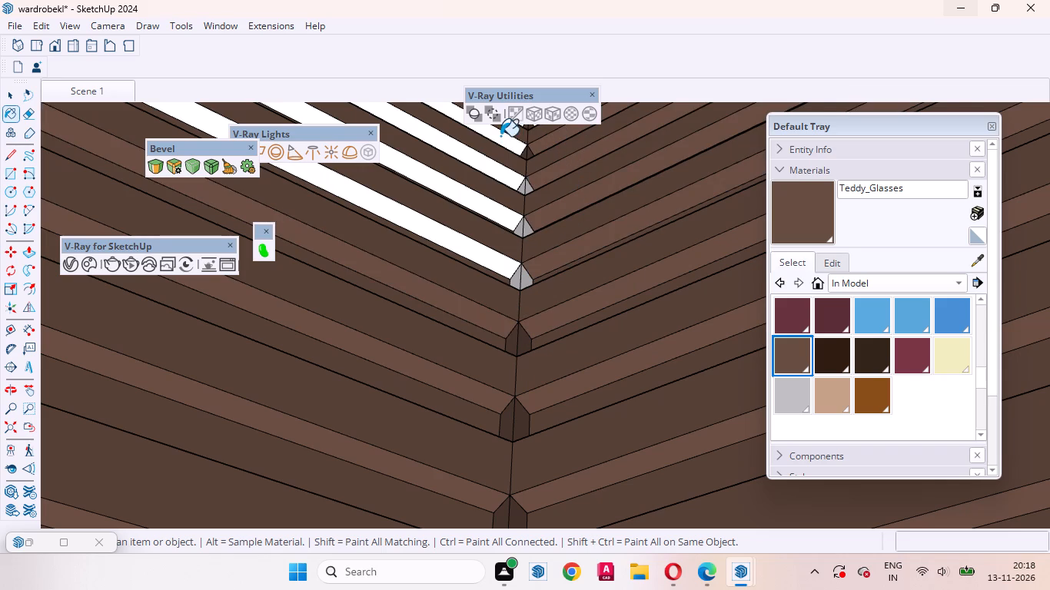
click(500, 136)
click(493, 167)
click(476, 205)
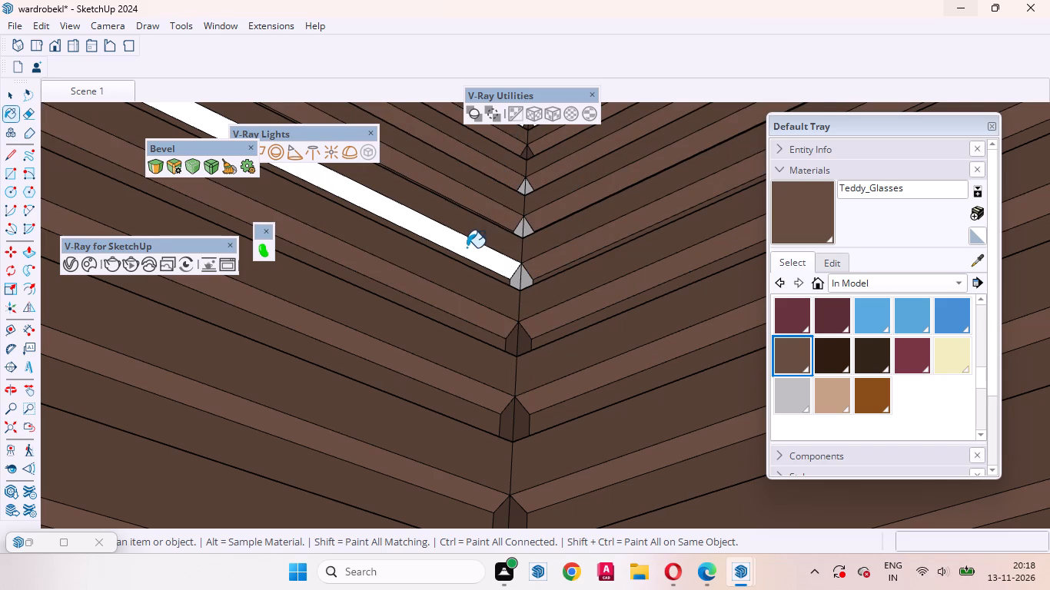
click(467, 247)
Paint the remaining grey corner faces of the three grooves farther up the corner with Teddy_Glasses.
click(523, 277)
click(514, 279)
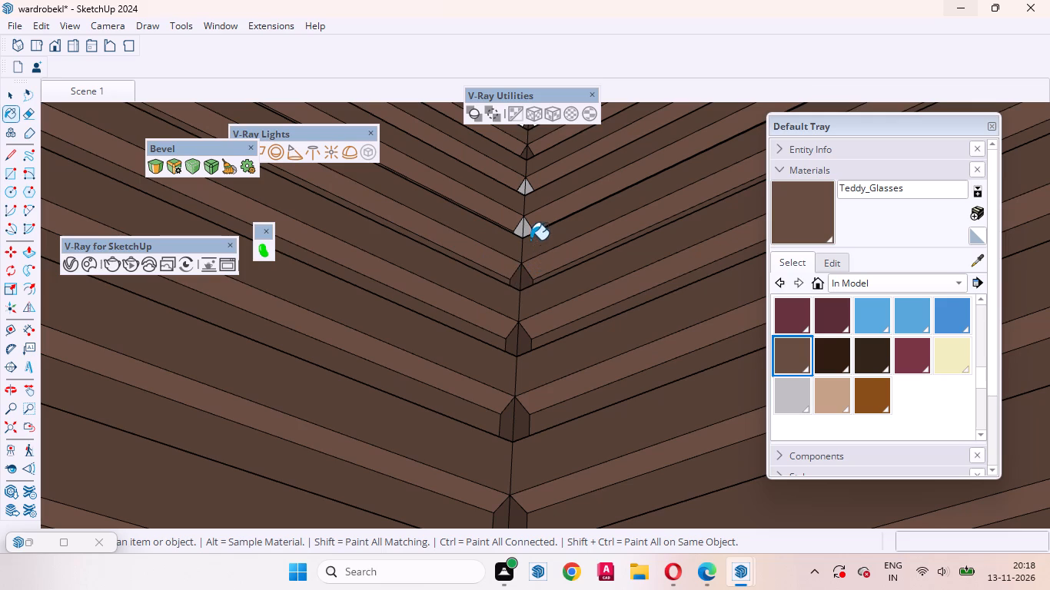
click(530, 228)
click(519, 231)
click(526, 230)
click(520, 186)
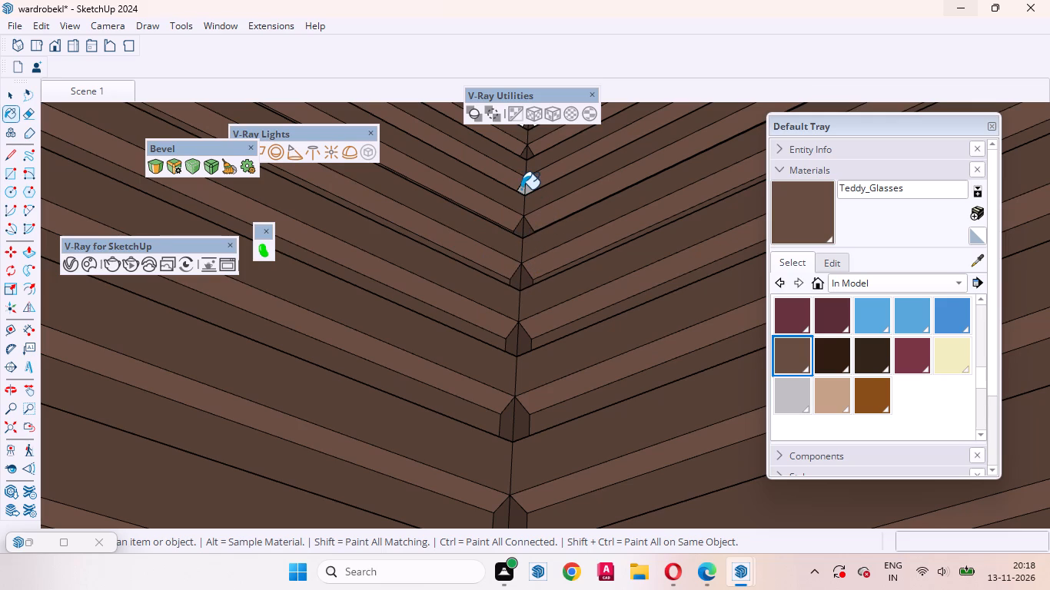
click(521, 189)
click(528, 191)
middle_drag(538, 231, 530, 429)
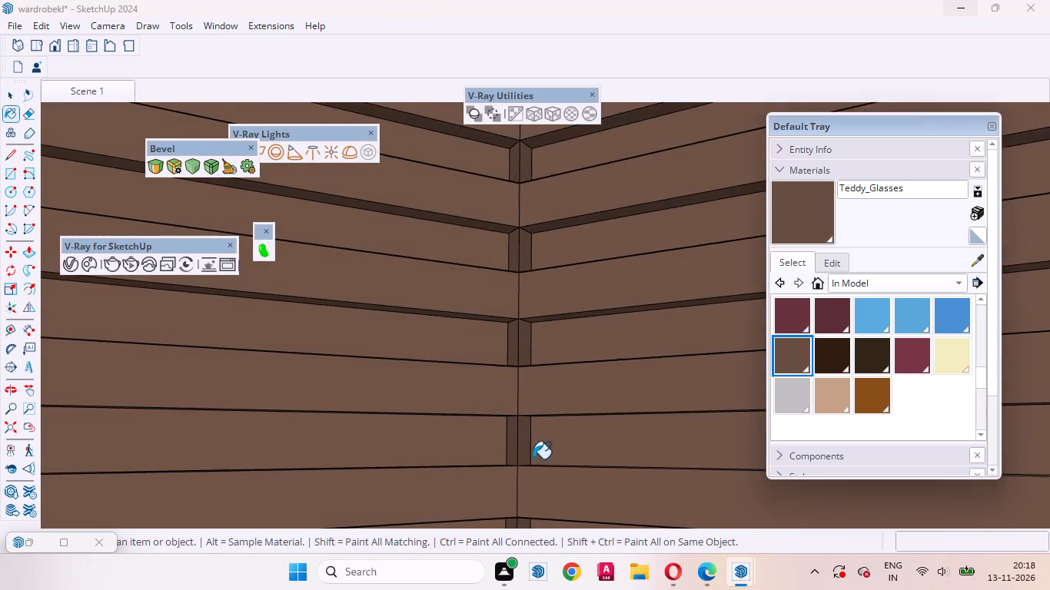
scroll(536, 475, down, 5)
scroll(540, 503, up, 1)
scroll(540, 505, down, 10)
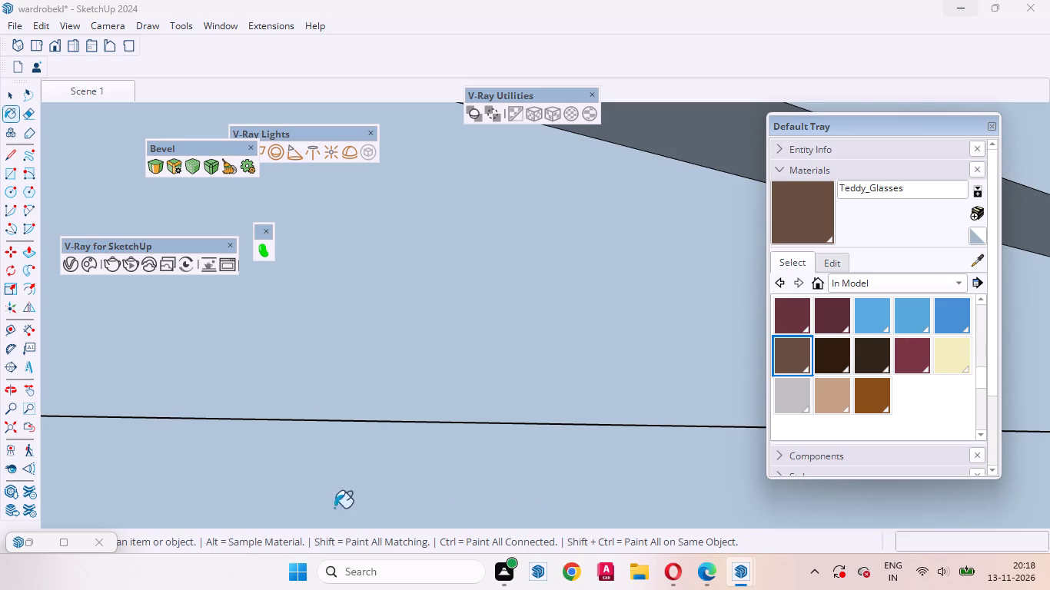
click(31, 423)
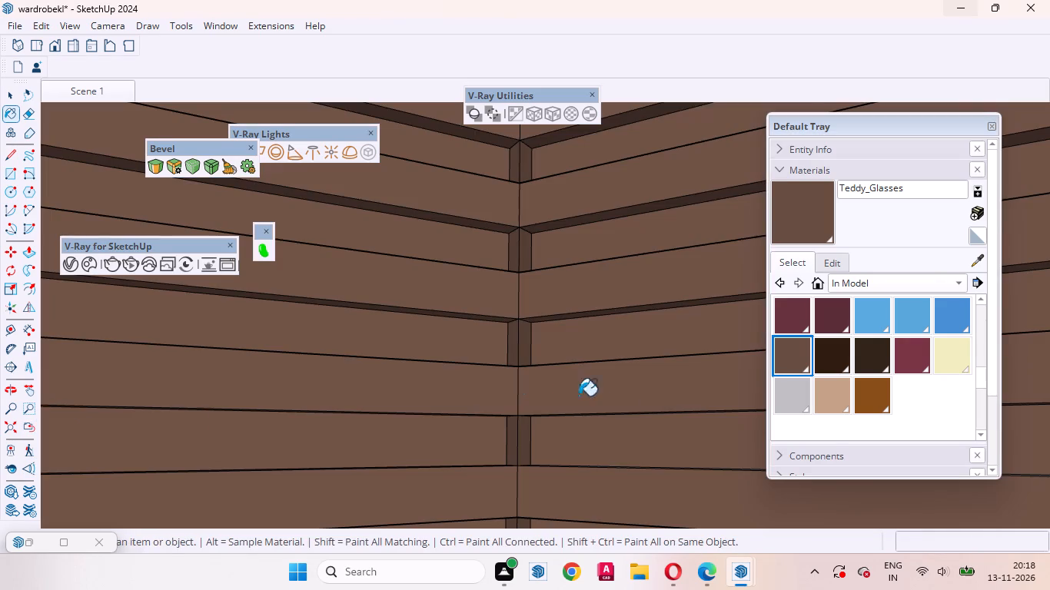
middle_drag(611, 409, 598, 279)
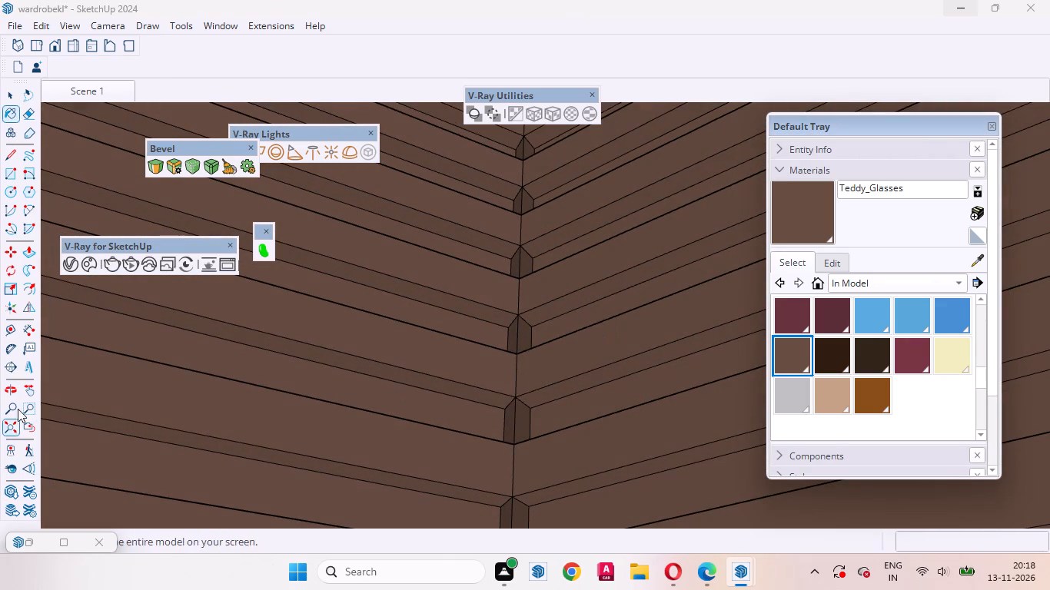
Paint the white undersides of the five topmost grooves on both walls with Teddy_Glasses.
click(34, 390)
drag(570, 353, 580, 589)
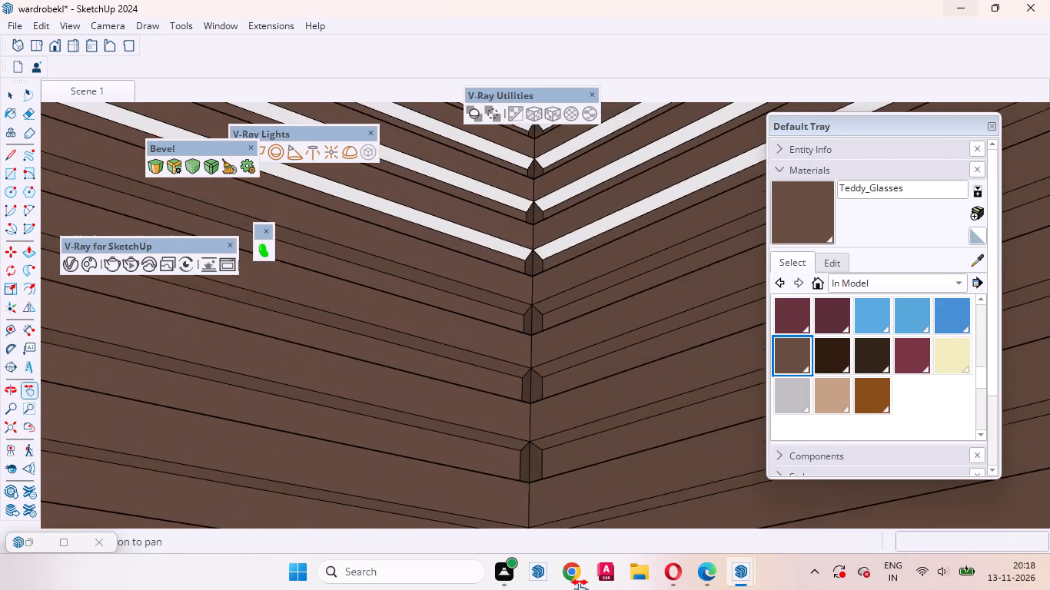
drag(580, 589, 586, 574)
drag(620, 352, 626, 479)
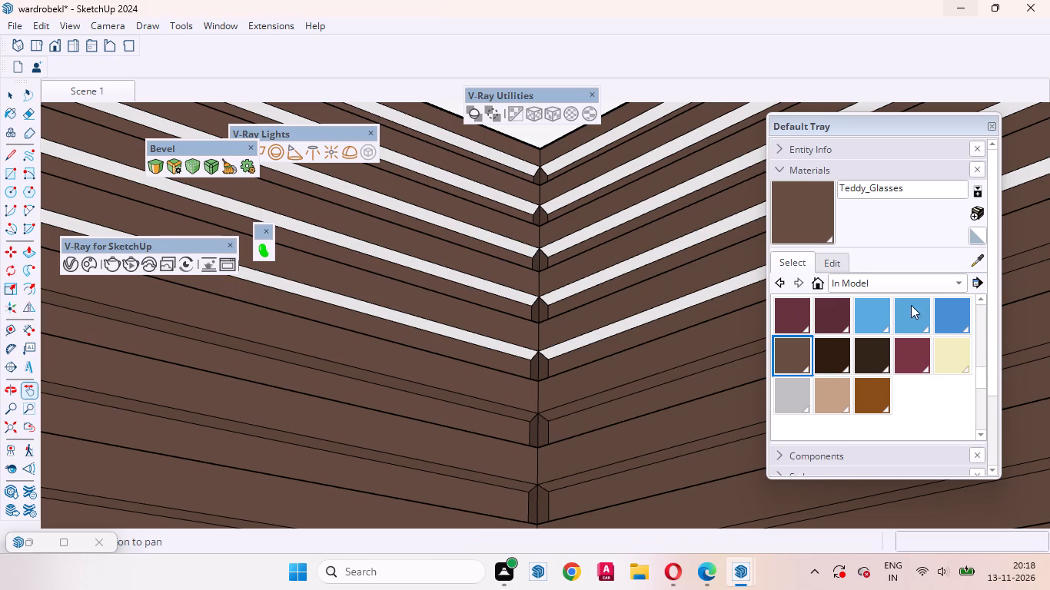
click(799, 224)
click(583, 343)
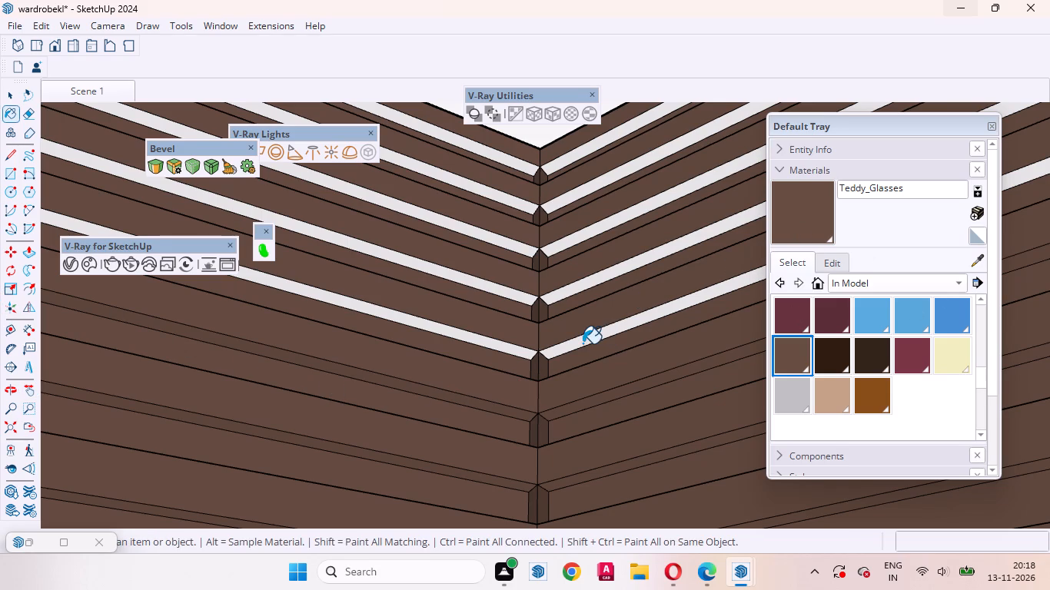
click(507, 350)
click(610, 273)
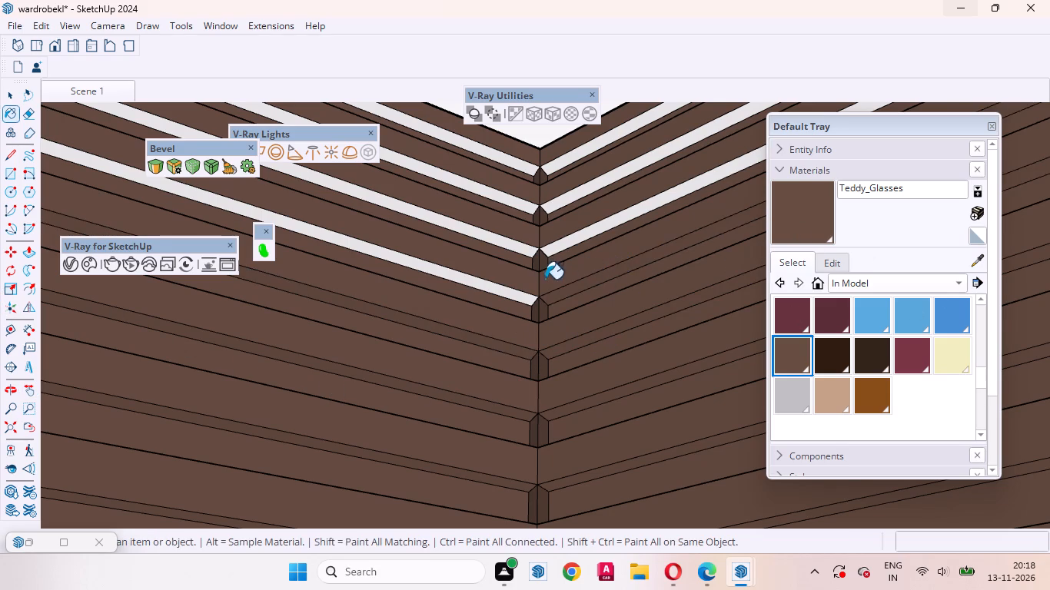
click(508, 293)
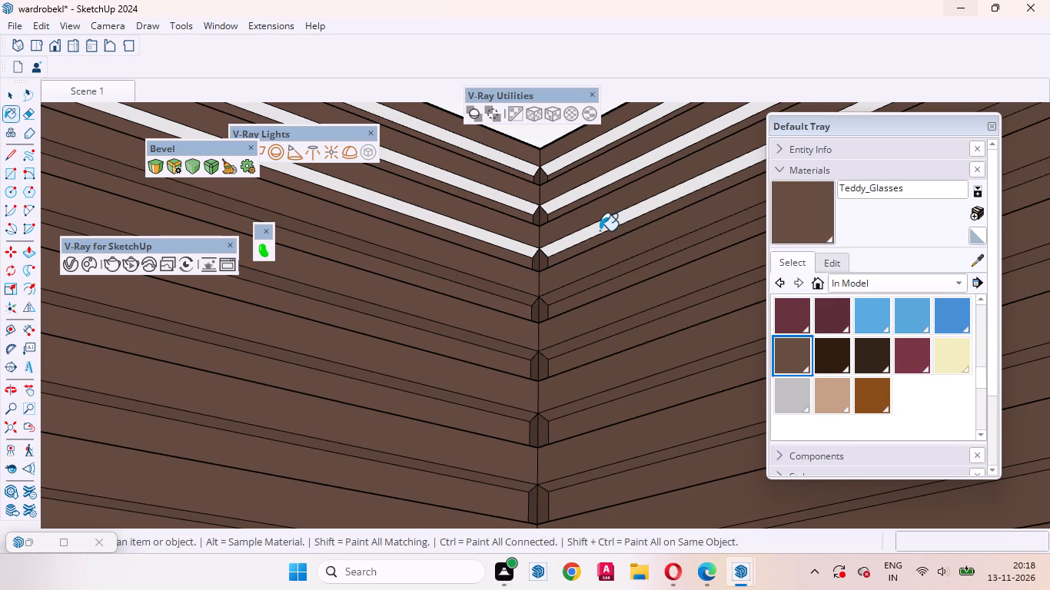
click(600, 230)
click(520, 251)
click(586, 192)
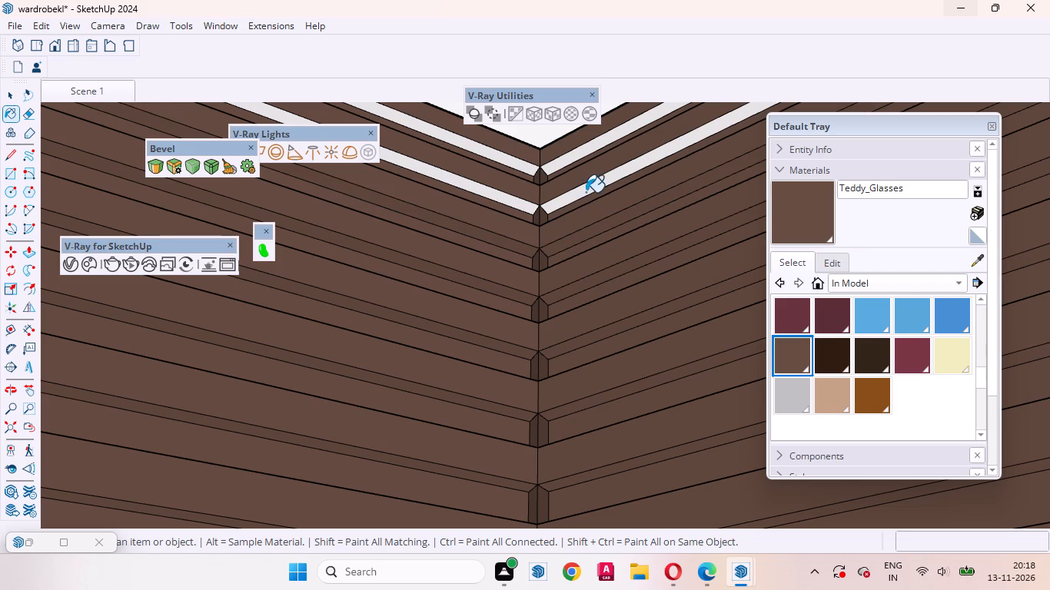
click(520, 203)
click(567, 155)
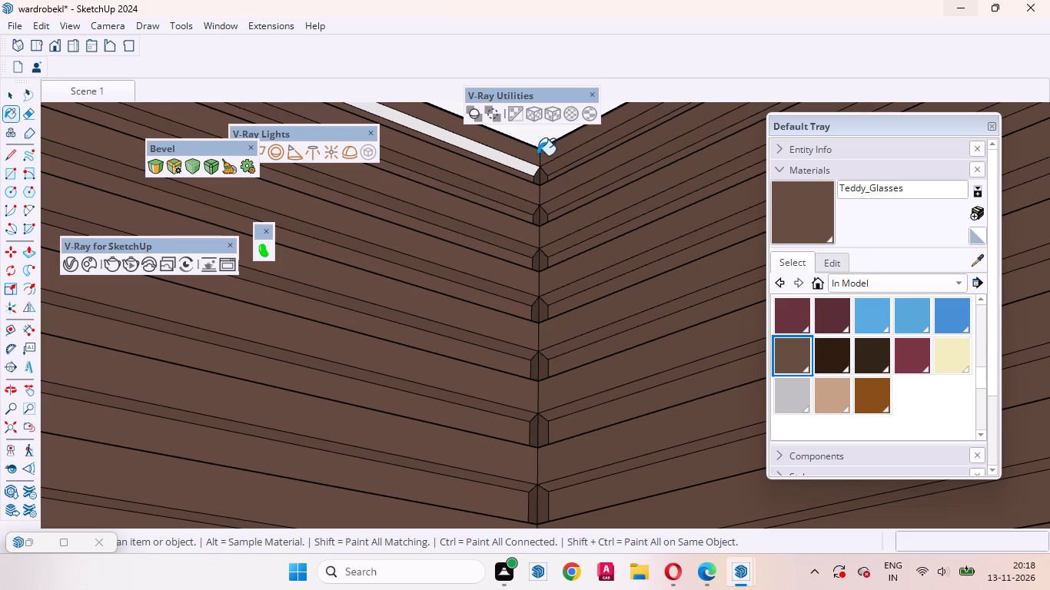
click(511, 159)
From above the hexagonal hole, paint the three highest white ledges on the right wall with Teddy_Glasses.
middle_drag(580, 279, 578, 357)
scroll(612, 360, down, 6)
scroll(599, 182, up, 3)
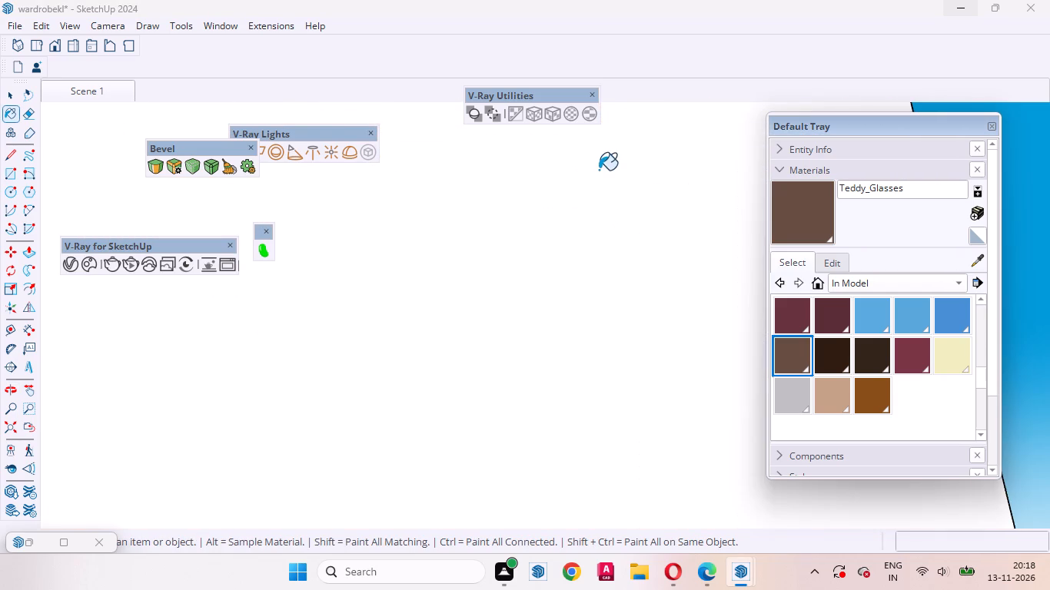
middle_drag(633, 240, 633, 371)
scroll(612, 293, down, 4)
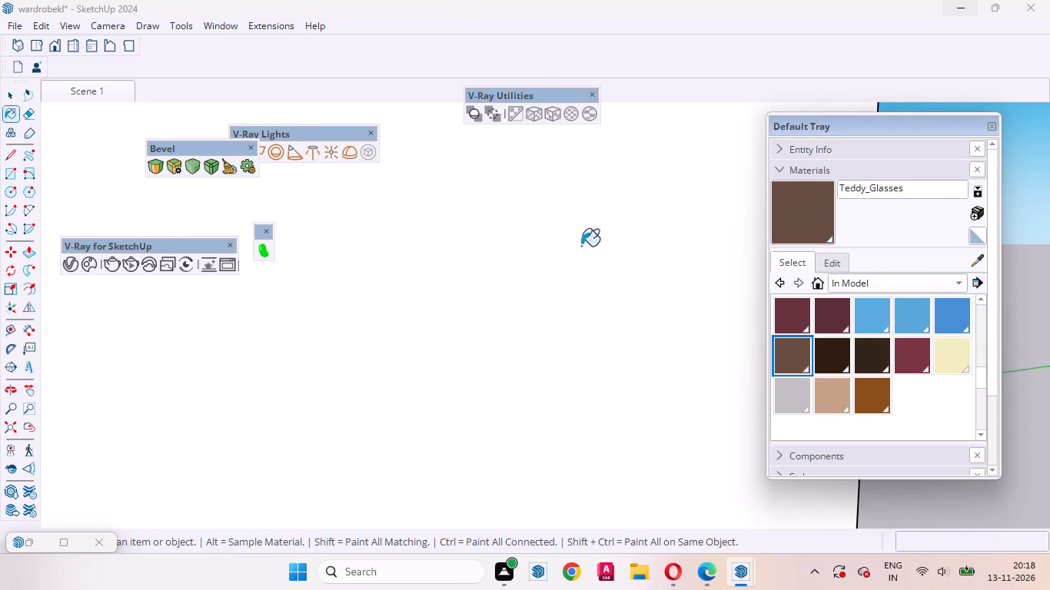
scroll(581, 246, down, 6)
scroll(516, 280, up, 1)
scroll(516, 279, down, 14)
scroll(579, 390, up, 3)
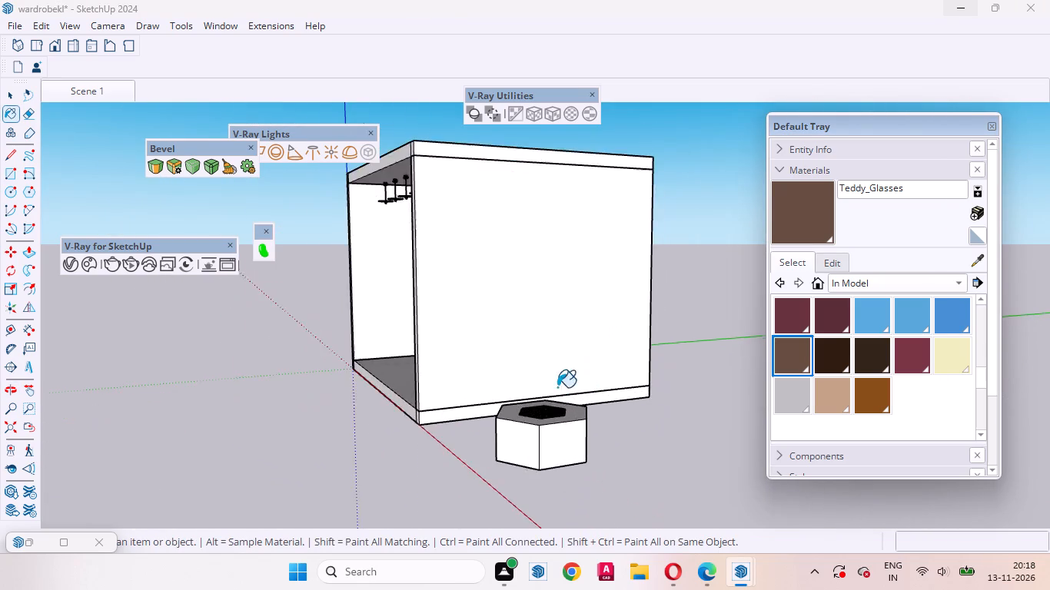
scroll(557, 387, up, 20)
scroll(557, 387, up, 3)
middle_drag(605, 406, 590, 527)
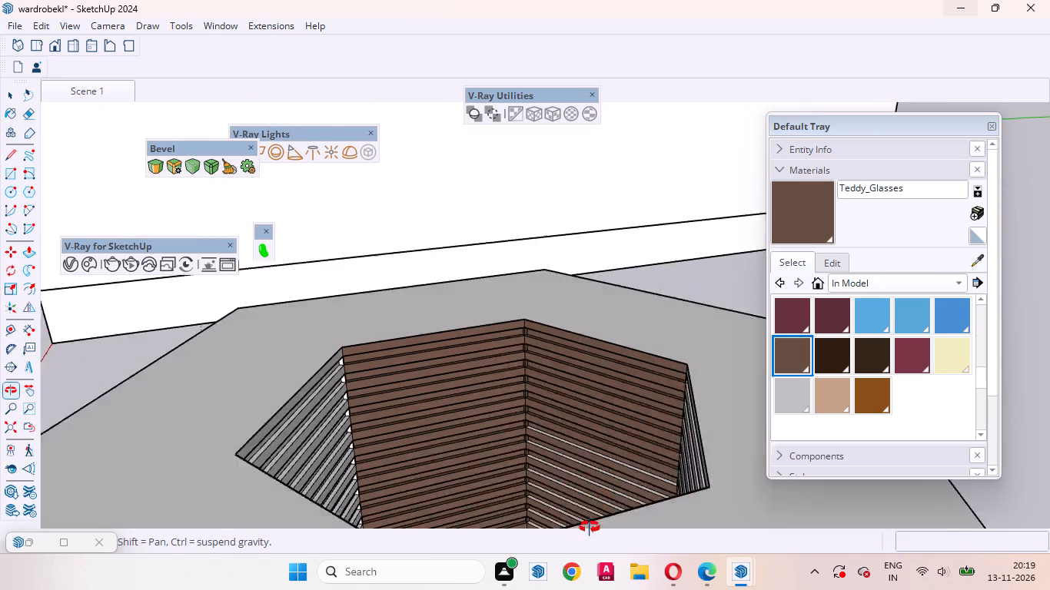
middle_drag(590, 527, 655, 562)
scroll(528, 468, up, 4)
scroll(613, 307, down, 3)
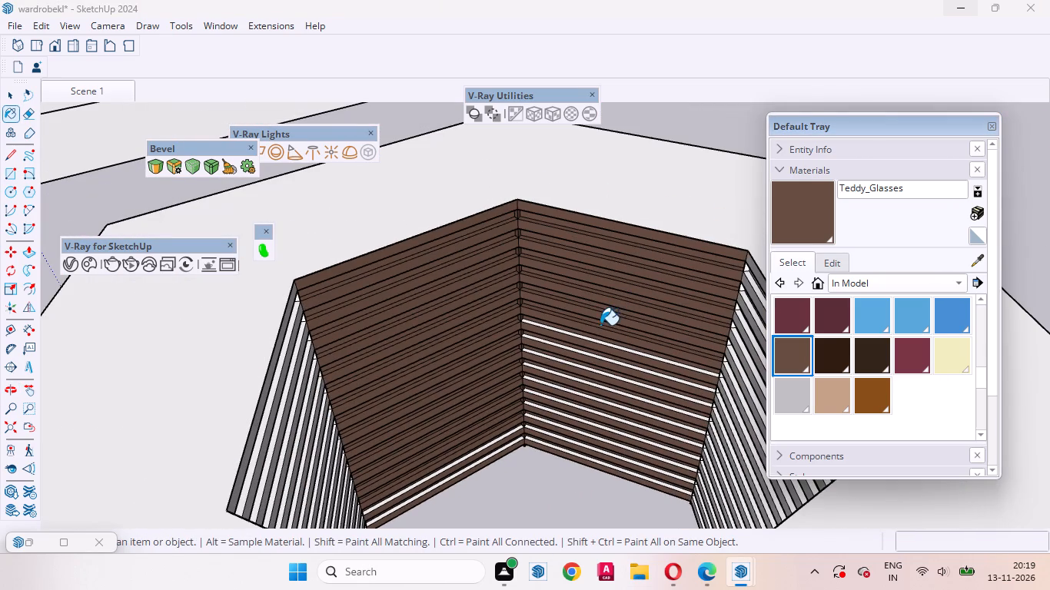
scroll(587, 421, up, 4)
scroll(557, 317, up, 9)
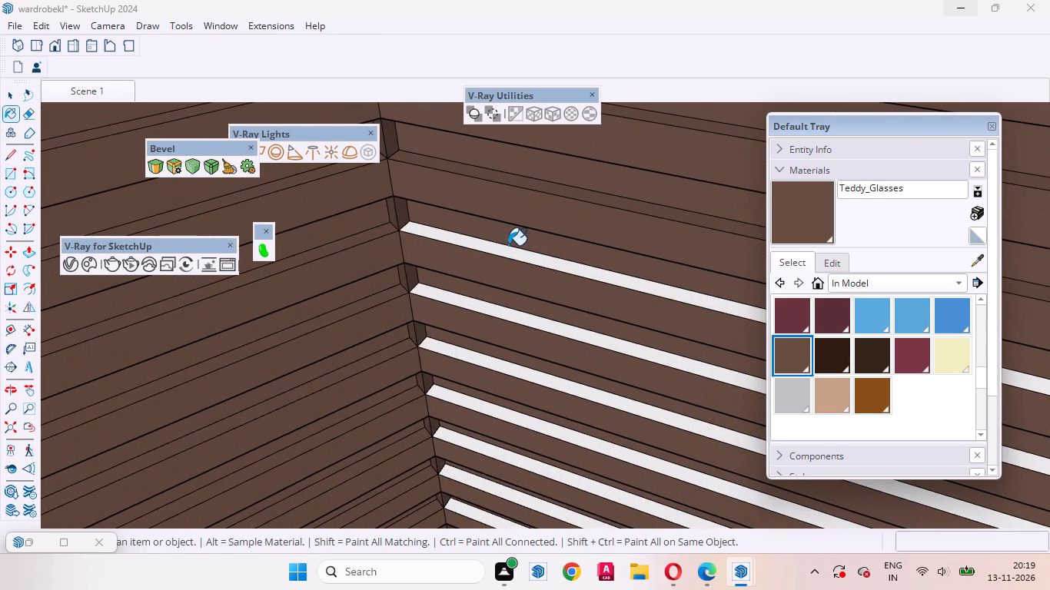
click(508, 245)
click(507, 251)
click(510, 315)
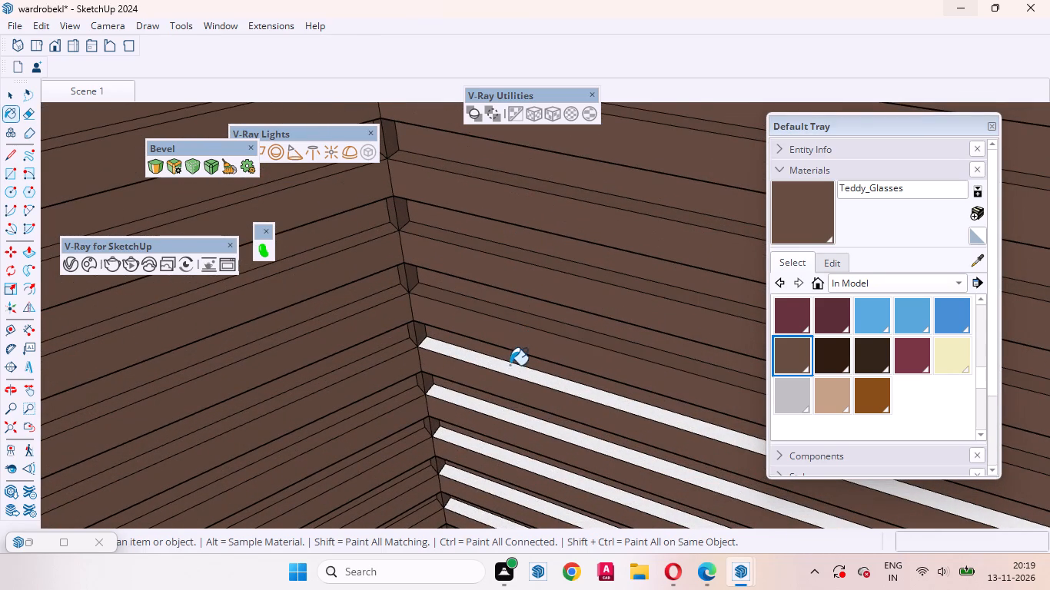
click(510, 368)
Paint the white ledge of the right wall's bottom groove with Teddy_Glasses.
scroll(544, 228, down, 10)
scroll(555, 439, up, 2)
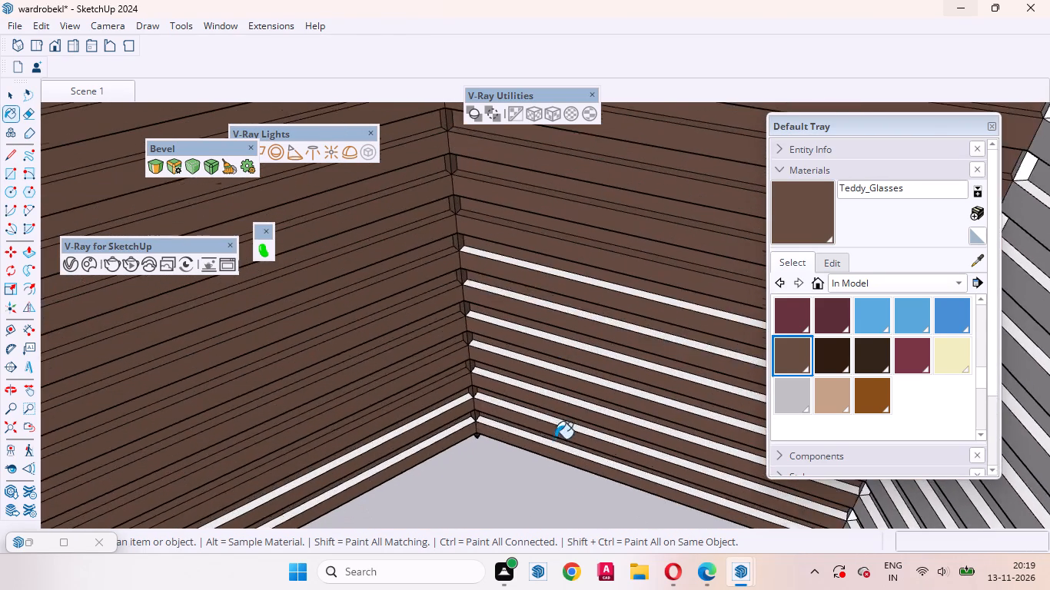
scroll(555, 439, up, 4)
click(544, 443)
click(542, 439)
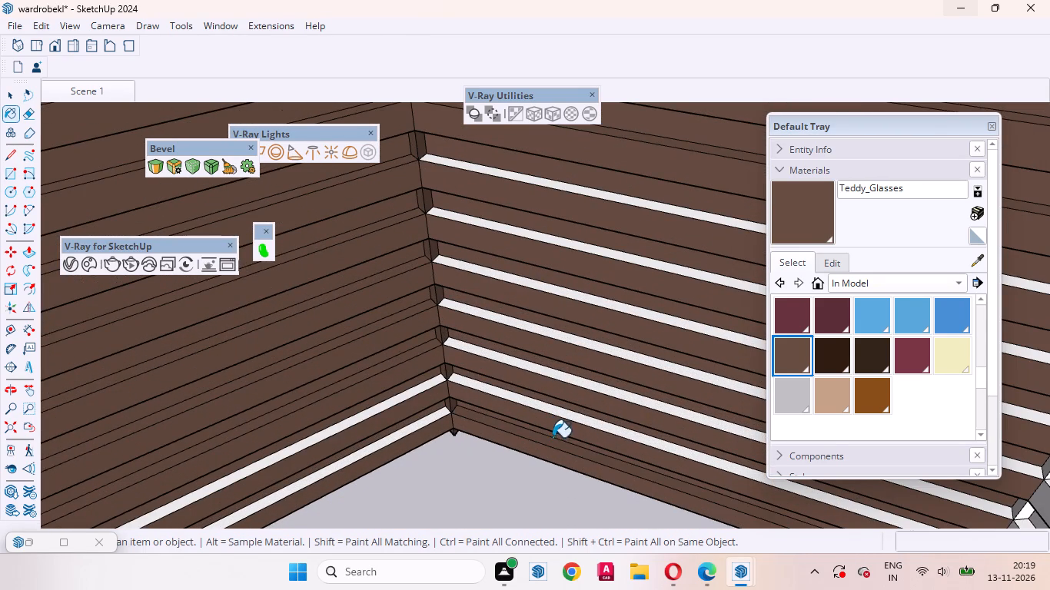
Paint the six remaining white groove ledges on the right wall of the hexagonal hole with Teddy_Glasses.
click(556, 409)
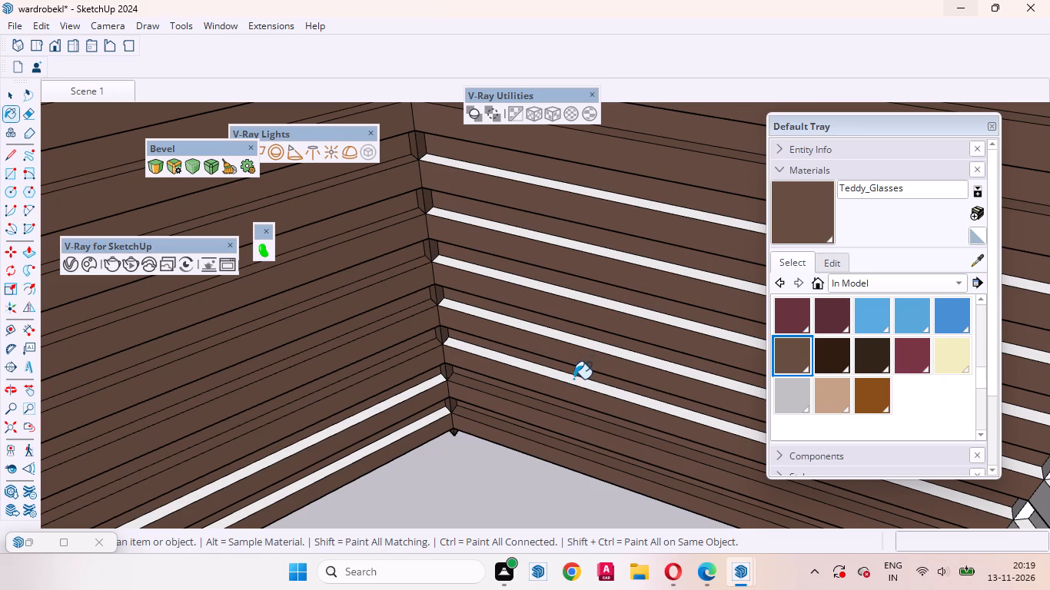
click(573, 379)
click(583, 343)
click(599, 303)
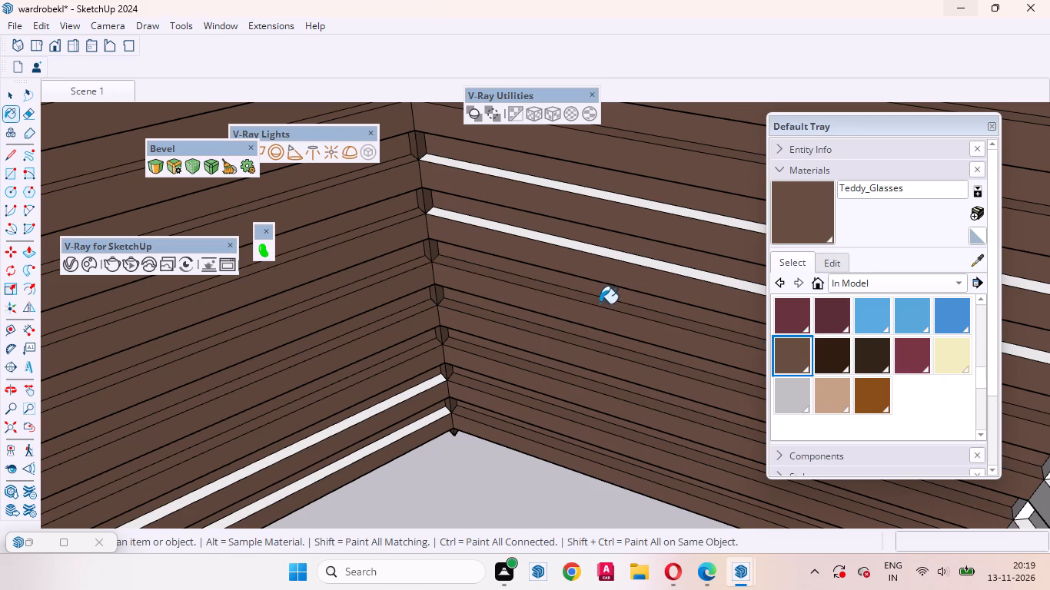
click(622, 254)
click(643, 202)
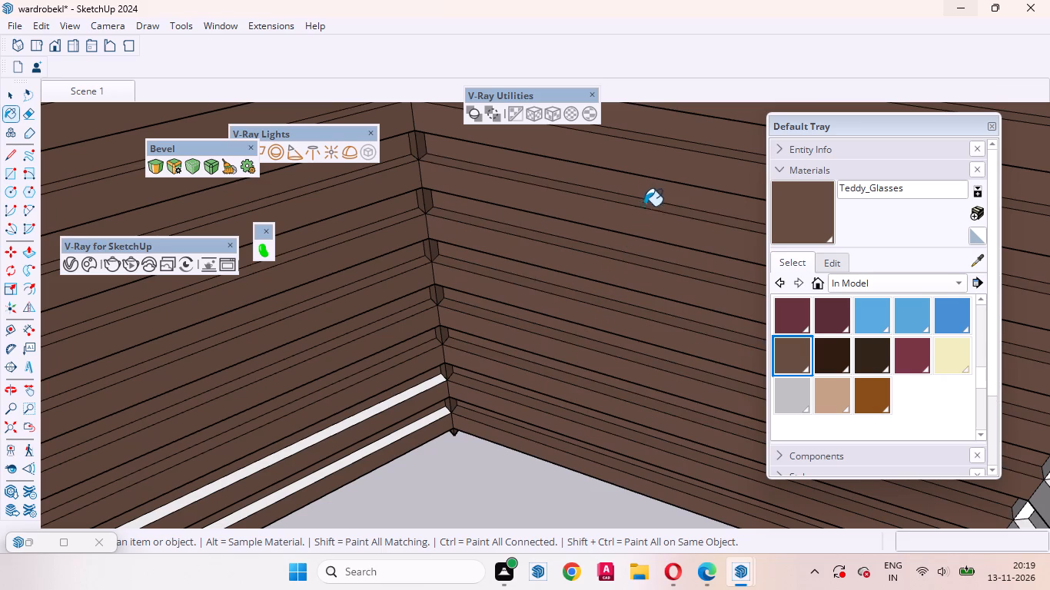
Paint the two white ledges of the left wall's lowest grooves with Teddy_Glasses.
click(401, 400)
click(408, 393)
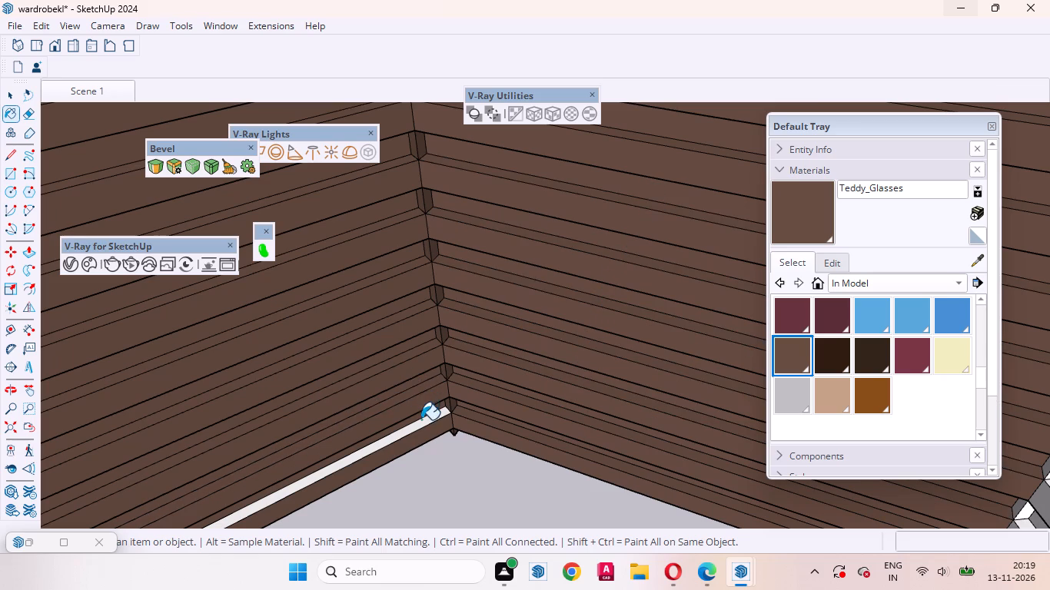
click(421, 420)
On the adjacent unpainted hole wall, paint the top three bands and the two grooves between them with Teddy_Glasses.
middle_drag(450, 446, 427, 536)
scroll(470, 496, down, 7)
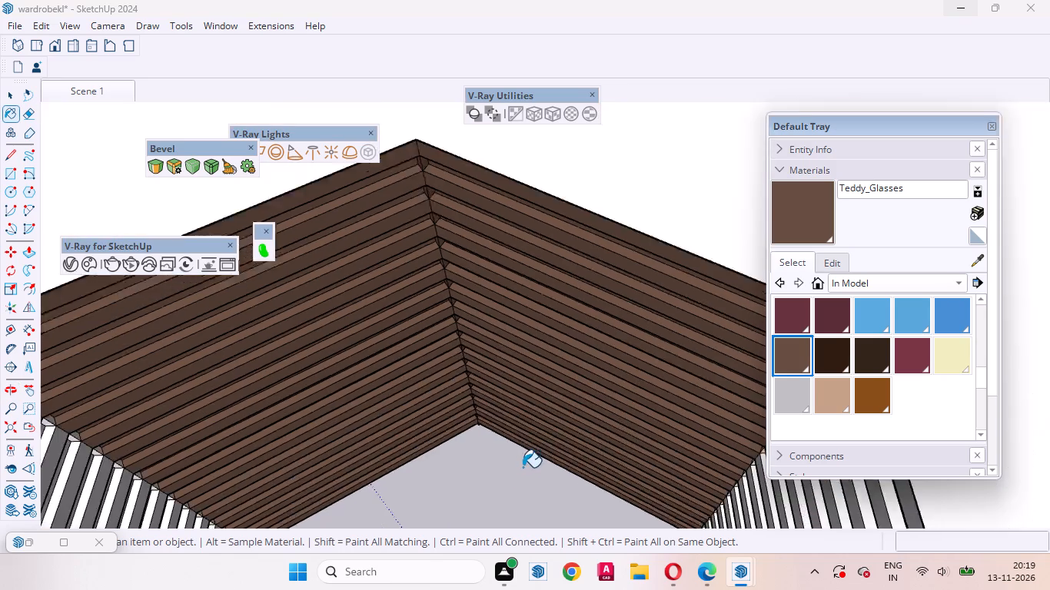
scroll(523, 467, down, 5)
middle_drag(556, 452, 261, 406)
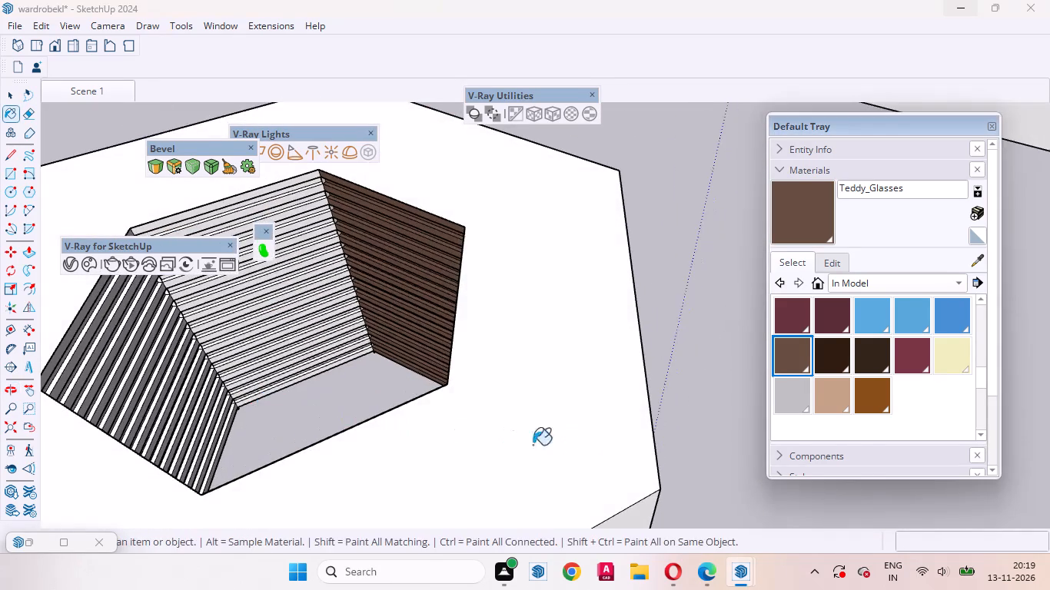
scroll(641, 452, down, 5)
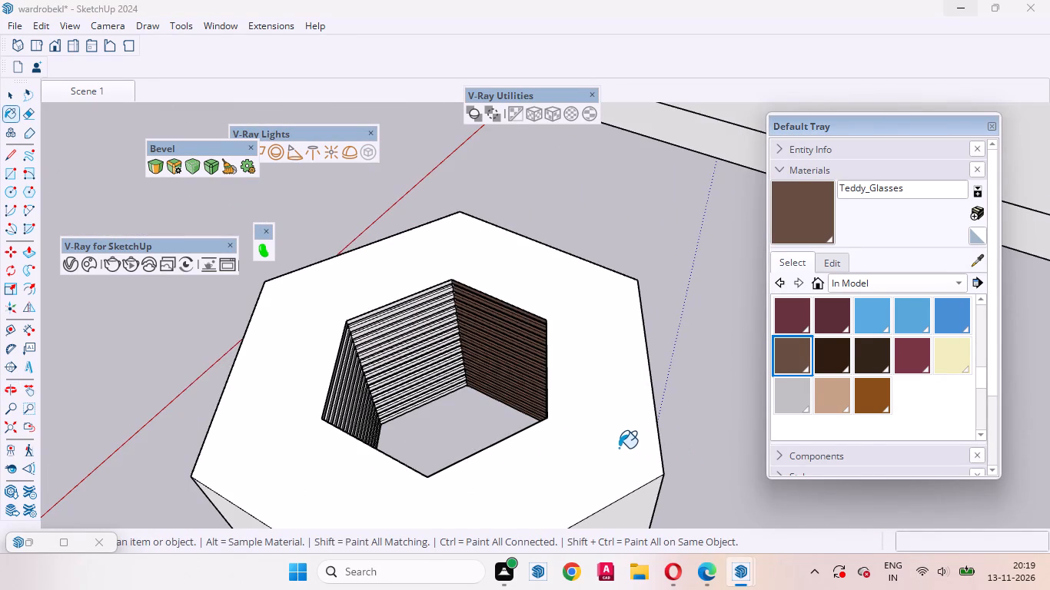
scroll(367, 332, up, 11)
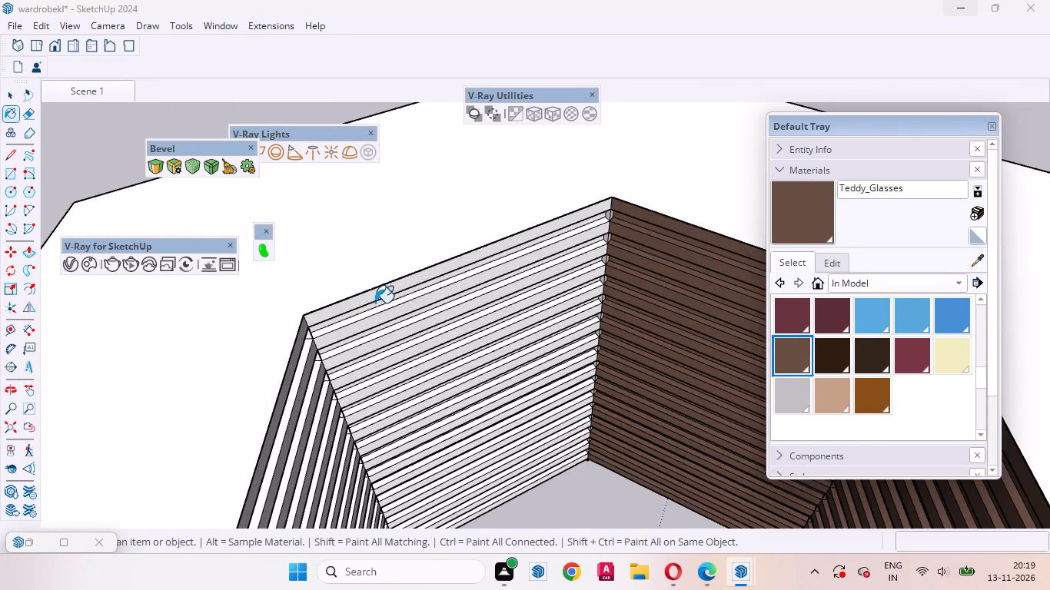
scroll(387, 302, up, 11)
click(371, 306)
click(353, 333)
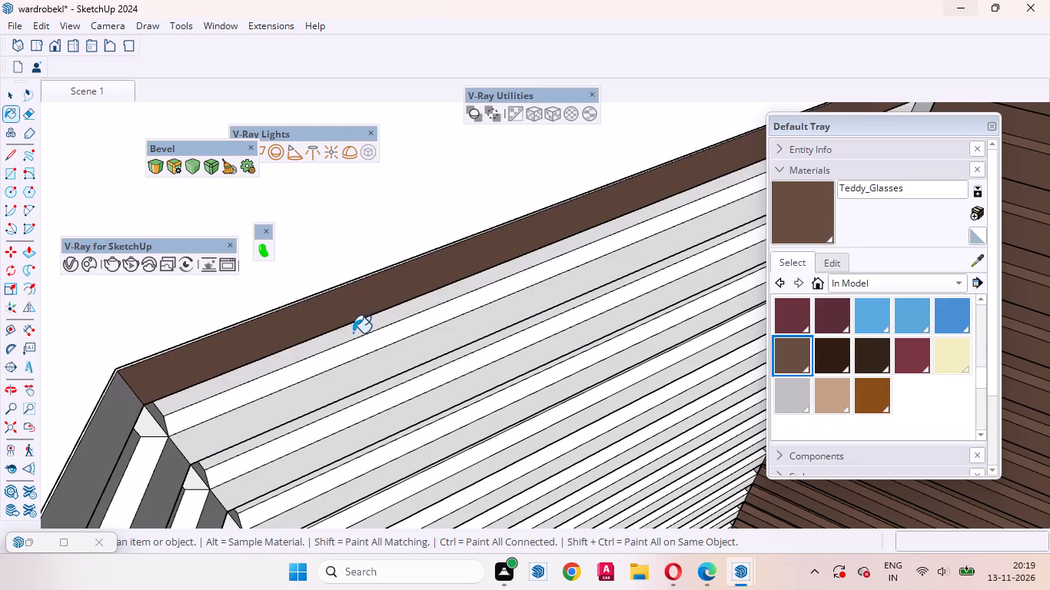
click(354, 353)
click(357, 366)
click(375, 384)
click(384, 393)
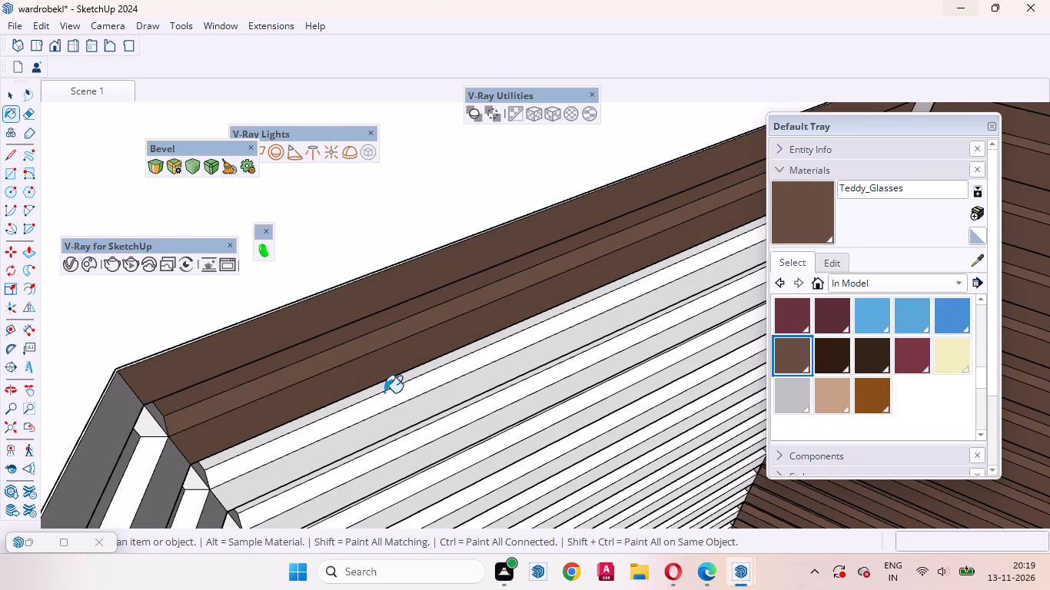
click(390, 401)
scroll(384, 393, up, 5)
click(377, 385)
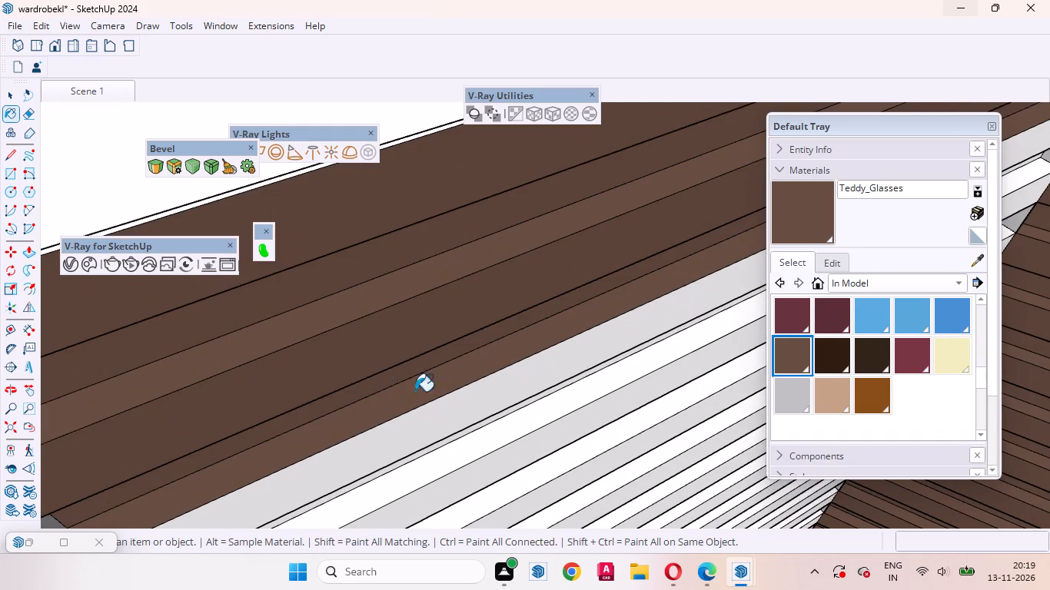
click(424, 425)
Paint the next two grooves and the bands beneath them on the same wall with Teddy_Glasses.
scroll(353, 334, down, 12)
scroll(421, 376, up, 4)
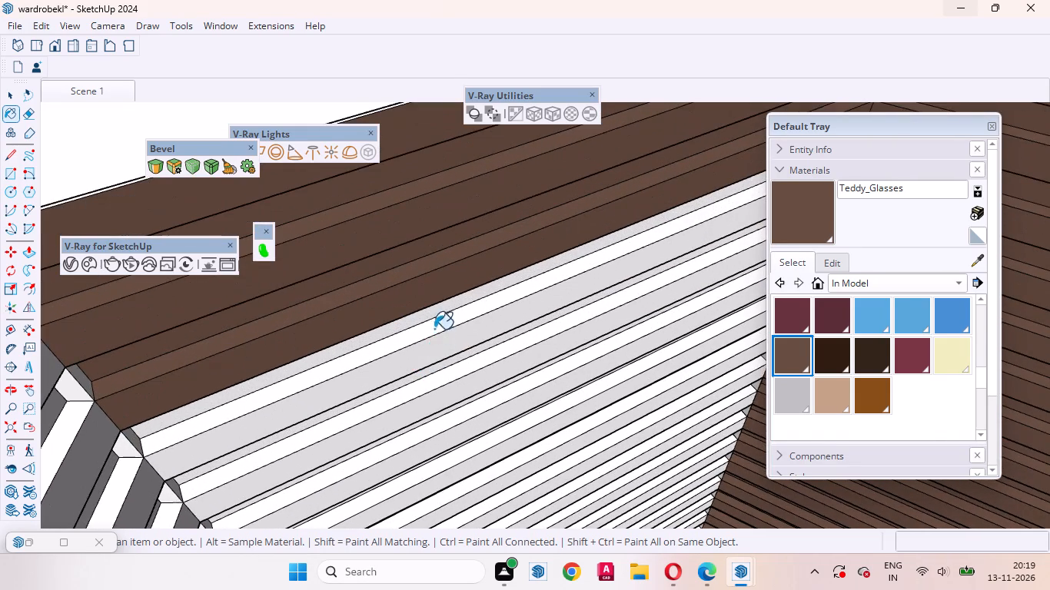
click(430, 320)
click(420, 307)
click(424, 317)
click(440, 331)
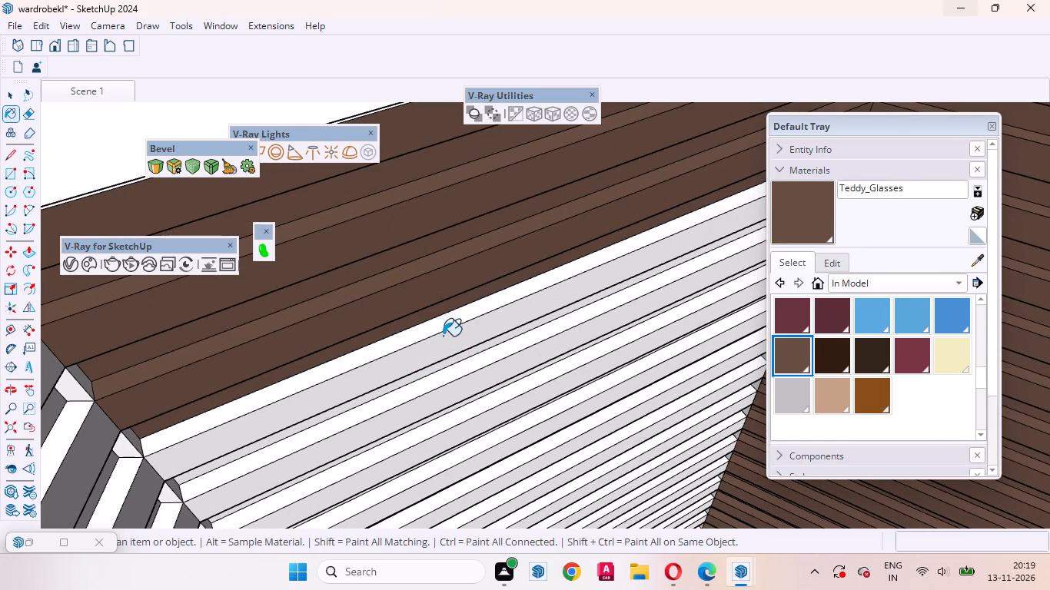
click(447, 340)
click(454, 360)
click(462, 371)
click(474, 378)
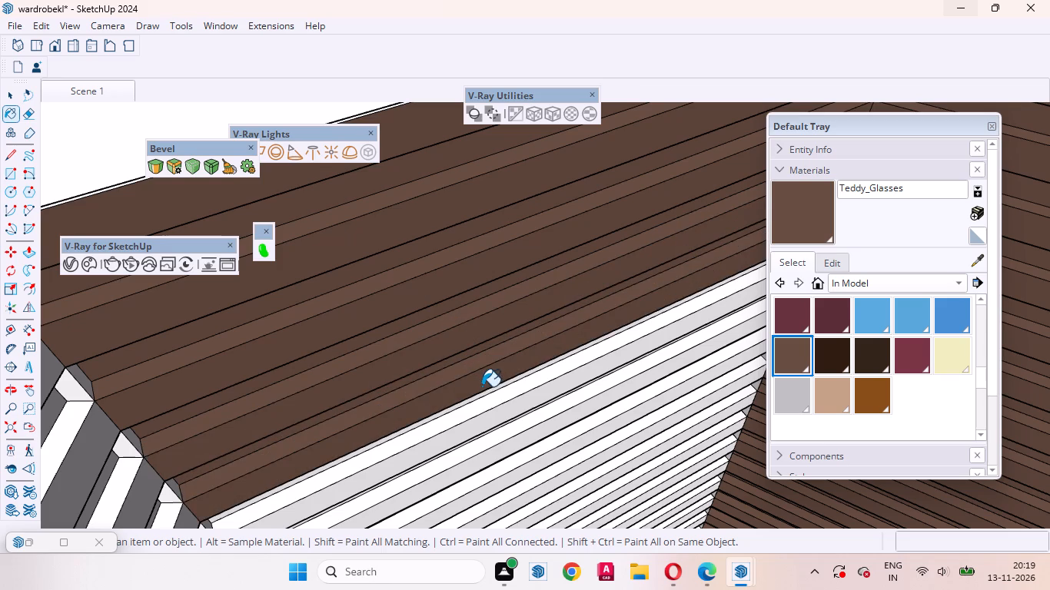
Continue down the wall, painting the following groove faces, bands and the thin white sliver left between them with Teddy_Glasses.
click(489, 398)
click(489, 391)
click(500, 415)
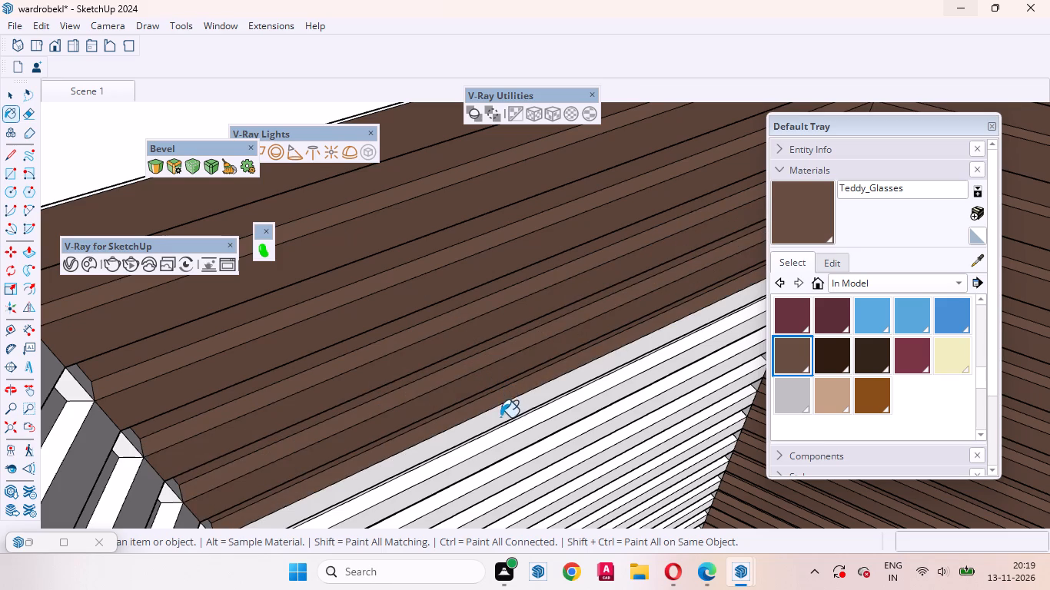
click(507, 423)
click(510, 425)
scroll(523, 427, up, 2)
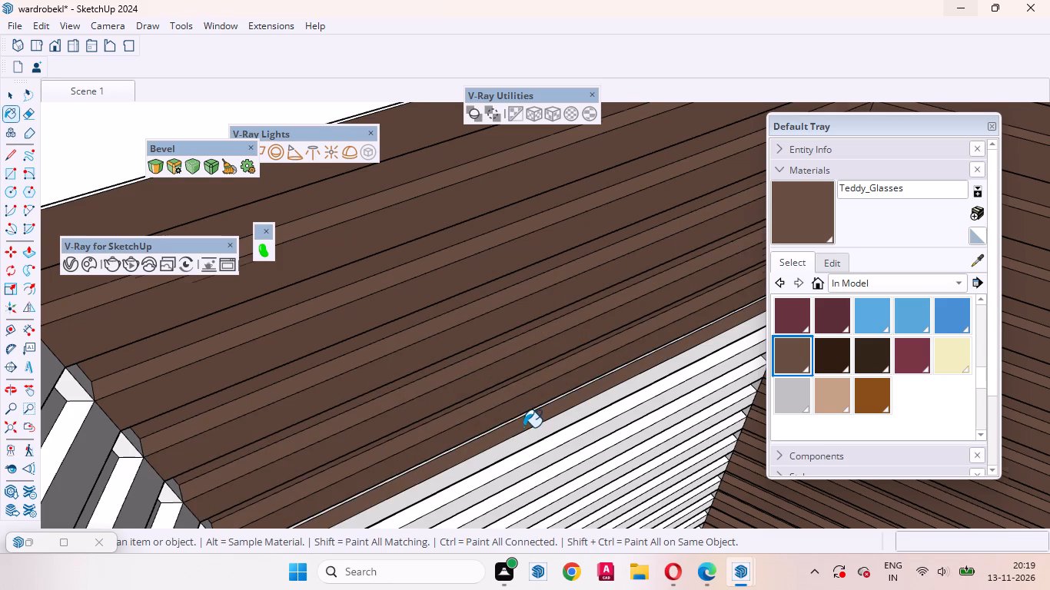
scroll(523, 427, up, 5)
click(519, 406)
click(511, 406)
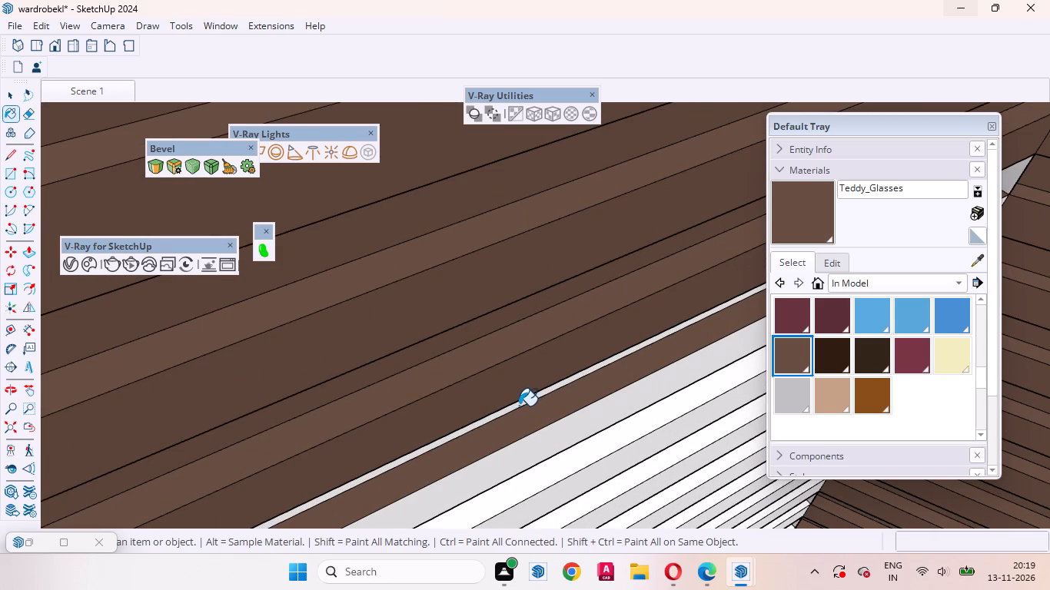
click(523, 405)
scroll(524, 404, up, 4)
click(522, 402)
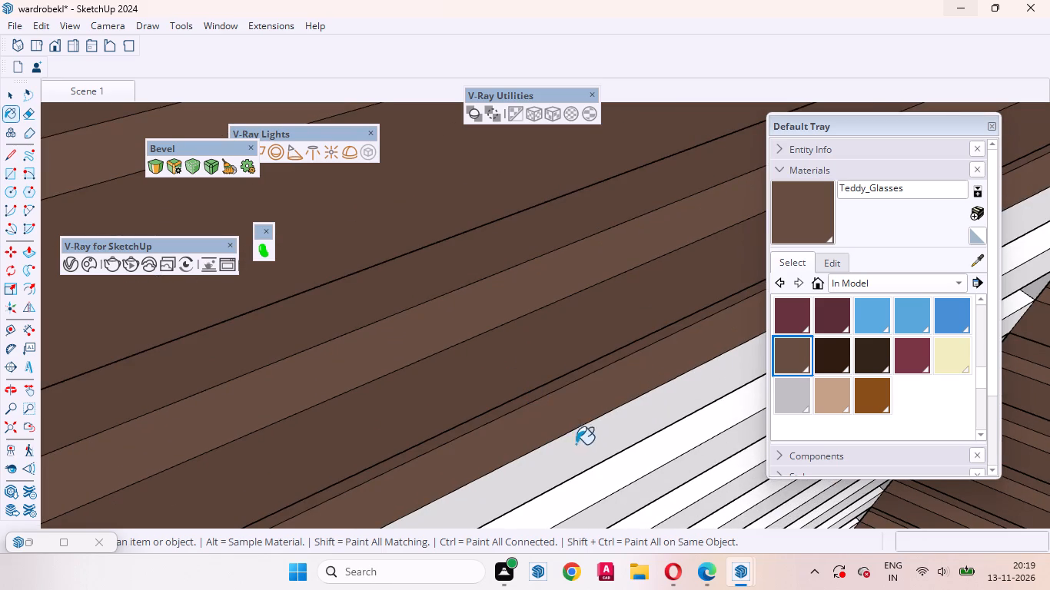
click(586, 452)
Facing the half-painted wall, paint the next three grooves' ledges and back faces and the bands beneath them with Teddy_Glasses.
scroll(429, 350, down, 17)
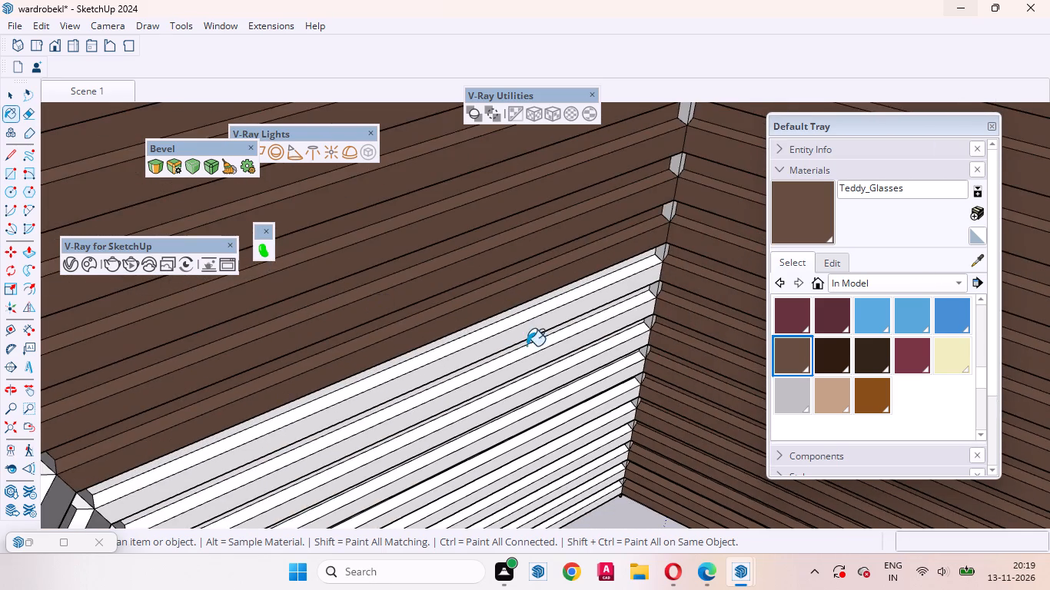
middle_drag(494, 343, 404, 287)
scroll(574, 270, up, 2)
click(570, 267)
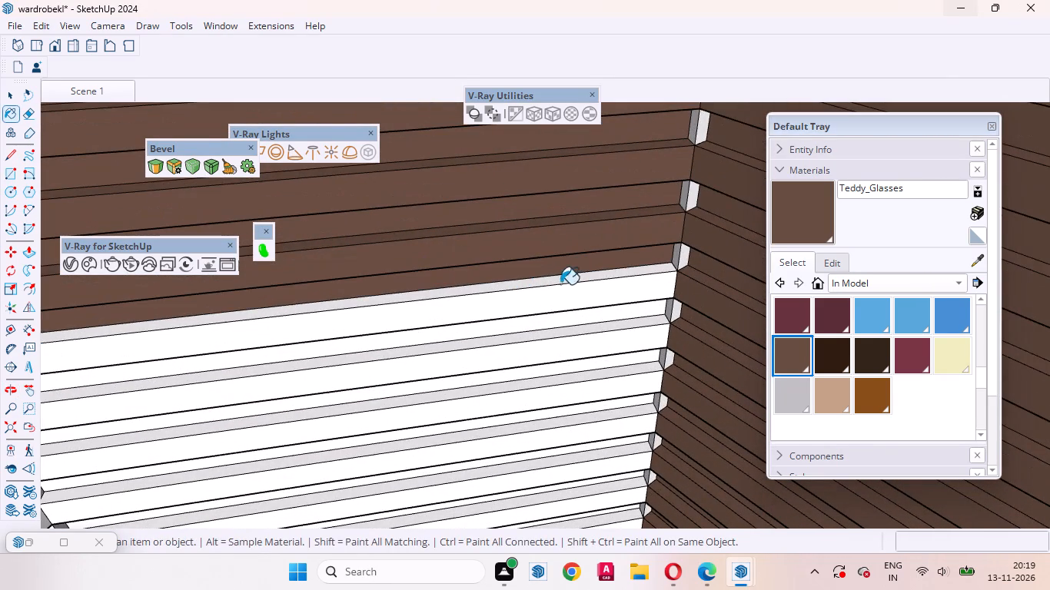
click(557, 288)
click(547, 281)
click(544, 316)
click(547, 334)
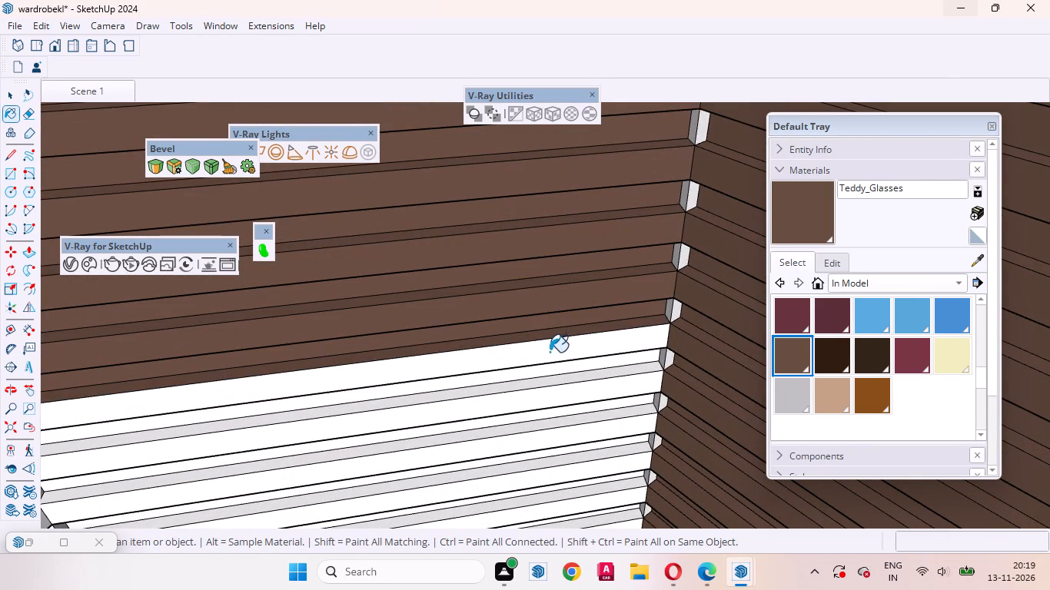
click(550, 351)
click(550, 368)
click(553, 383)
click(562, 396)
Paint the following two grooves and their adjoining bands farther down the wall with Teddy_Glasses.
click(563, 416)
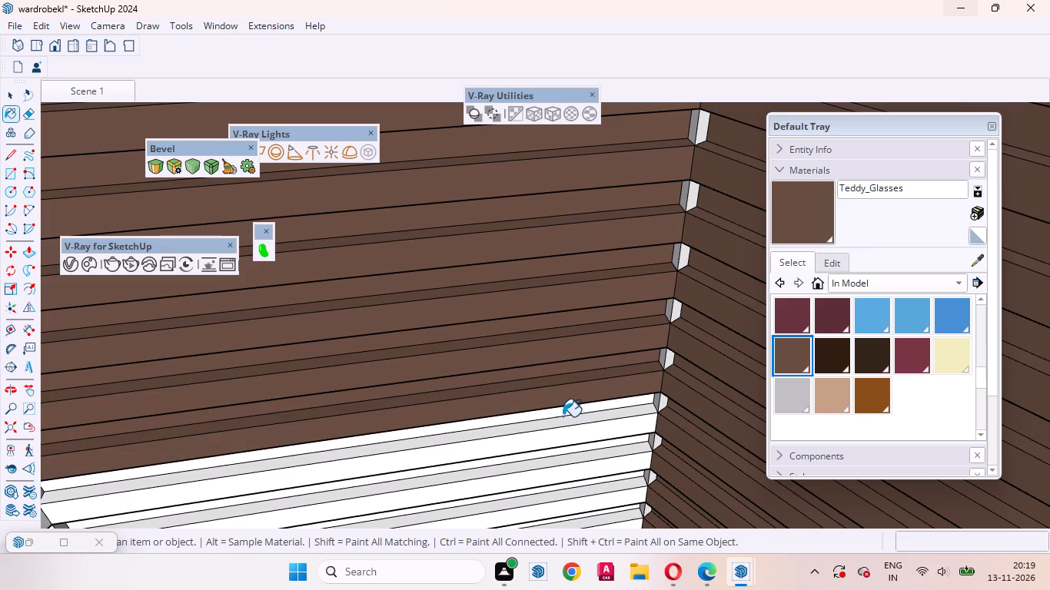
click(560, 414)
click(557, 426)
click(557, 433)
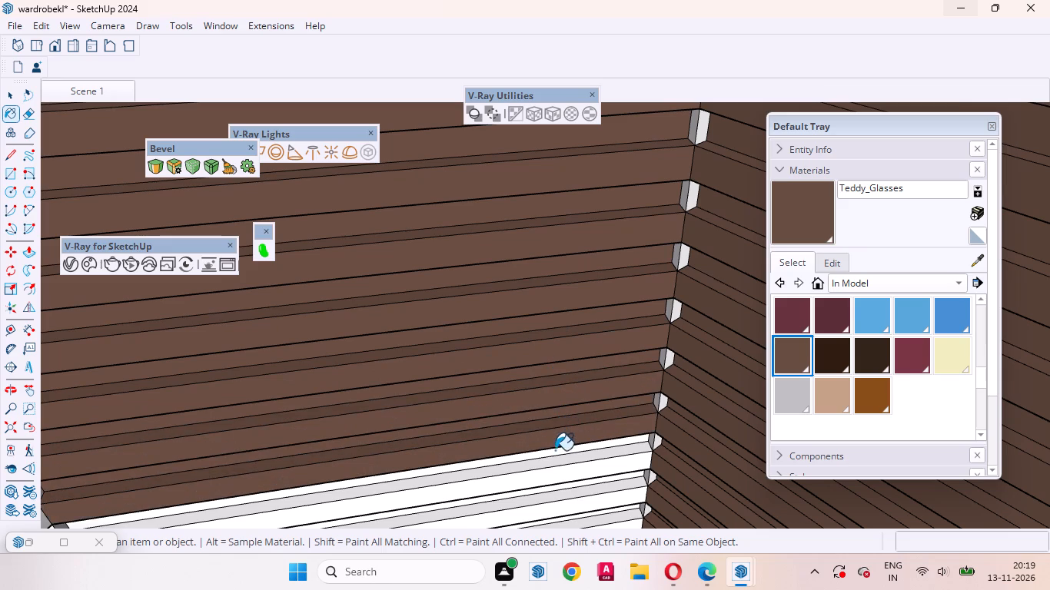
click(552, 457)
click(555, 466)
click(555, 461)
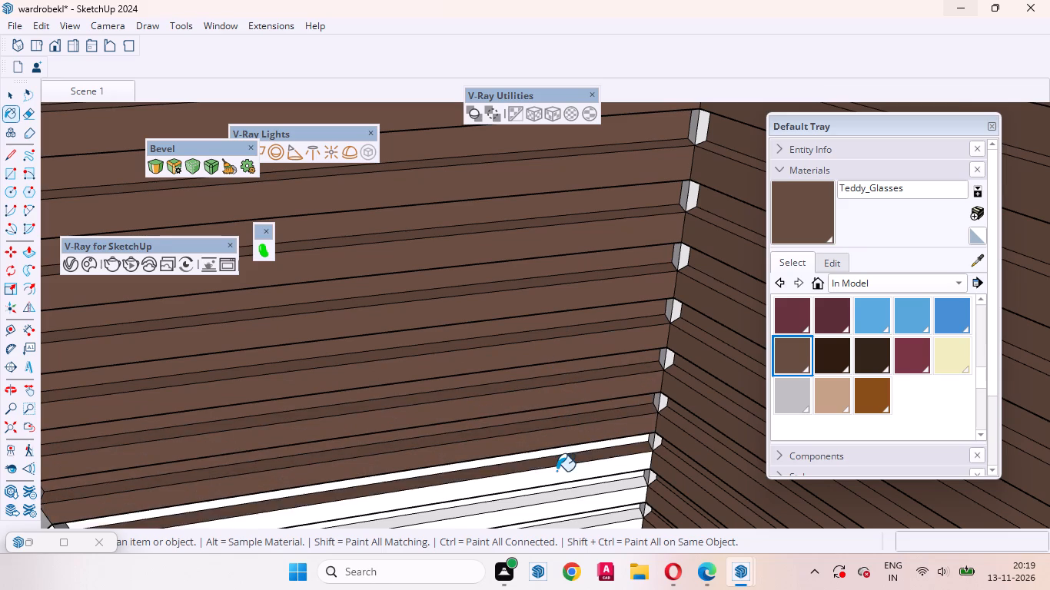
click(557, 471)
click(558, 459)
click(558, 451)
click(572, 481)
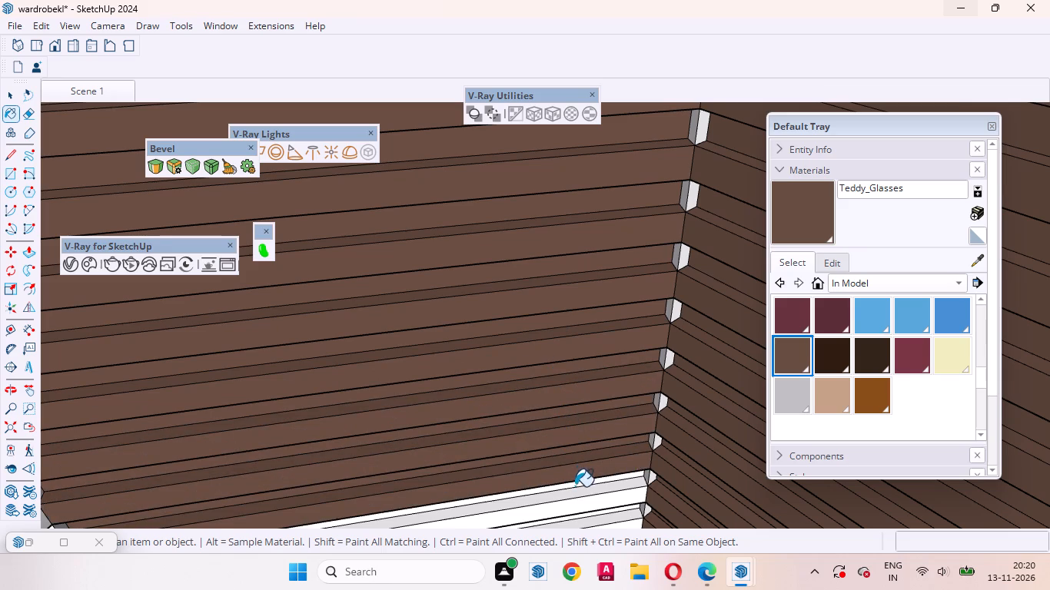
Paint the next two grooves and bands, plus the grey ledge of the groove below, with Teddy_Glasses.
scroll(504, 293, down, 3)
scroll(572, 486, up, 10)
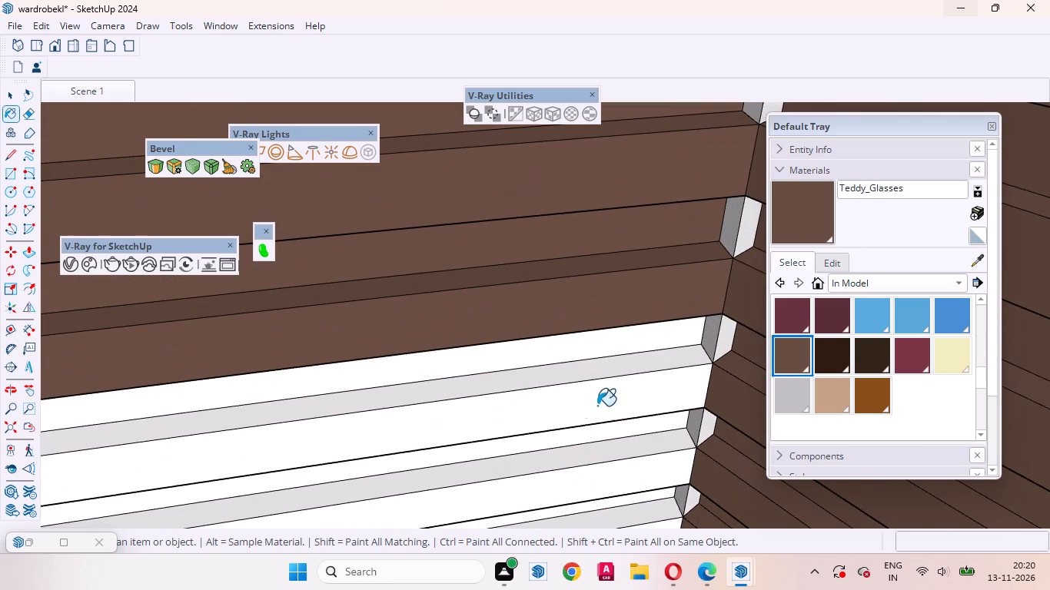
click(596, 333)
click(593, 376)
click(591, 399)
click(605, 456)
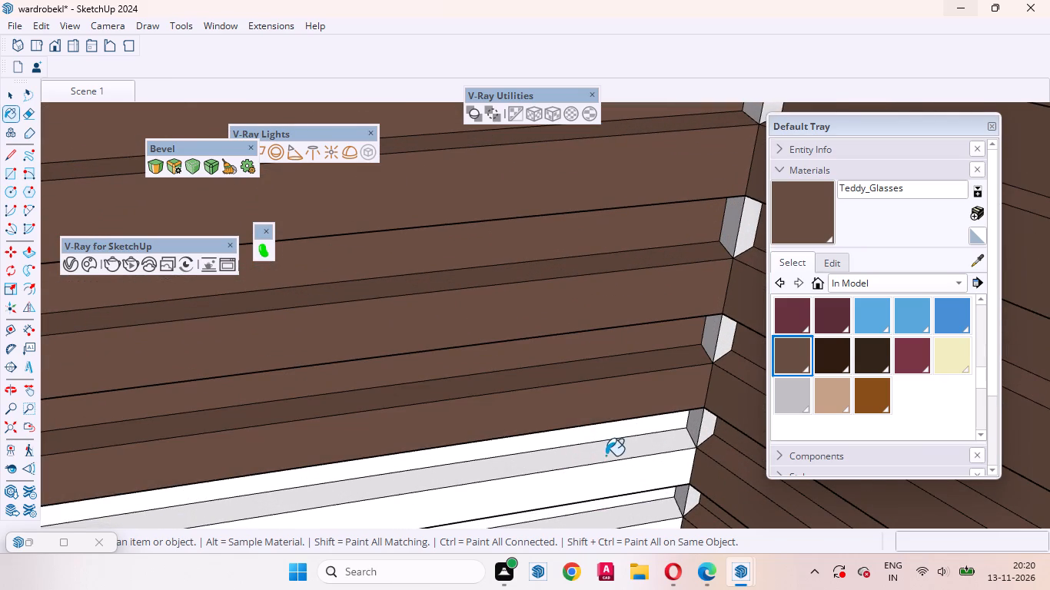
click(575, 434)
click(599, 489)
click(635, 509)
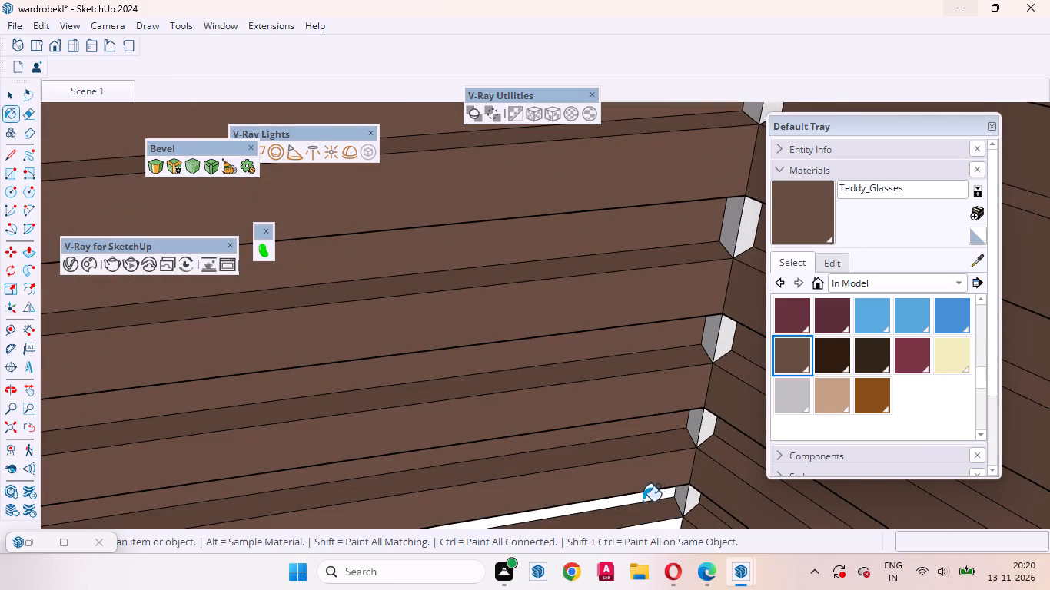
Paint the grey and white corner faces of four grooves where the wall meets the finished brown wall with Teddy_Glasses.
click(689, 435)
click(704, 426)
click(689, 422)
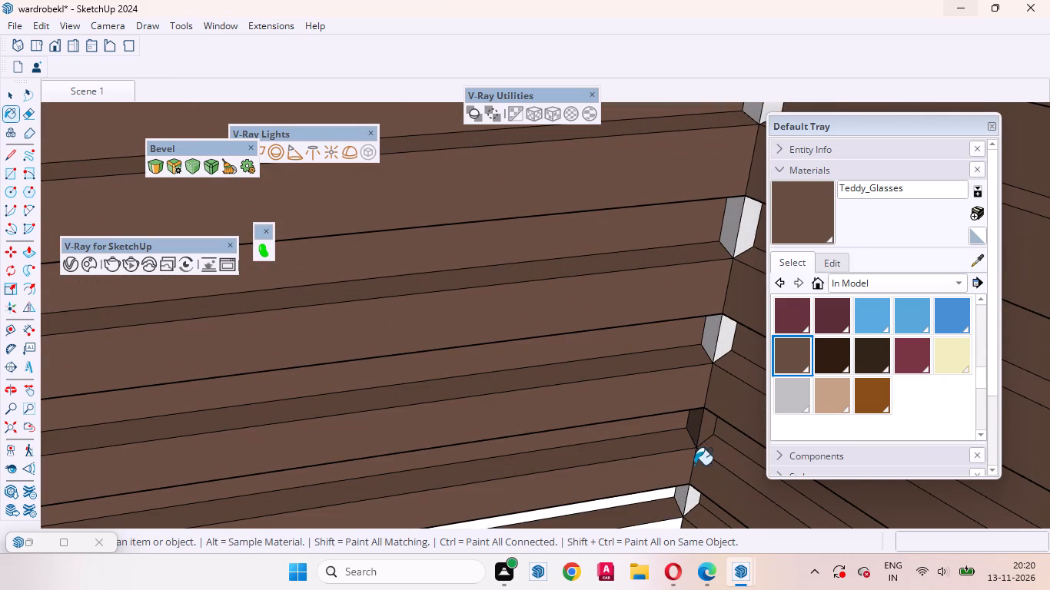
click(684, 494)
click(690, 501)
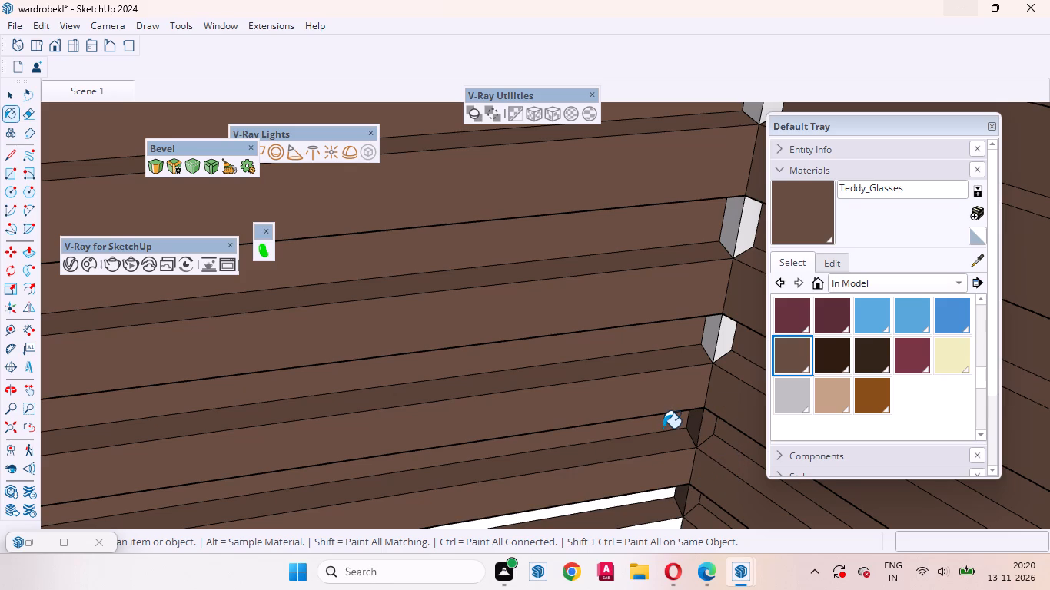
click(723, 340)
click(714, 333)
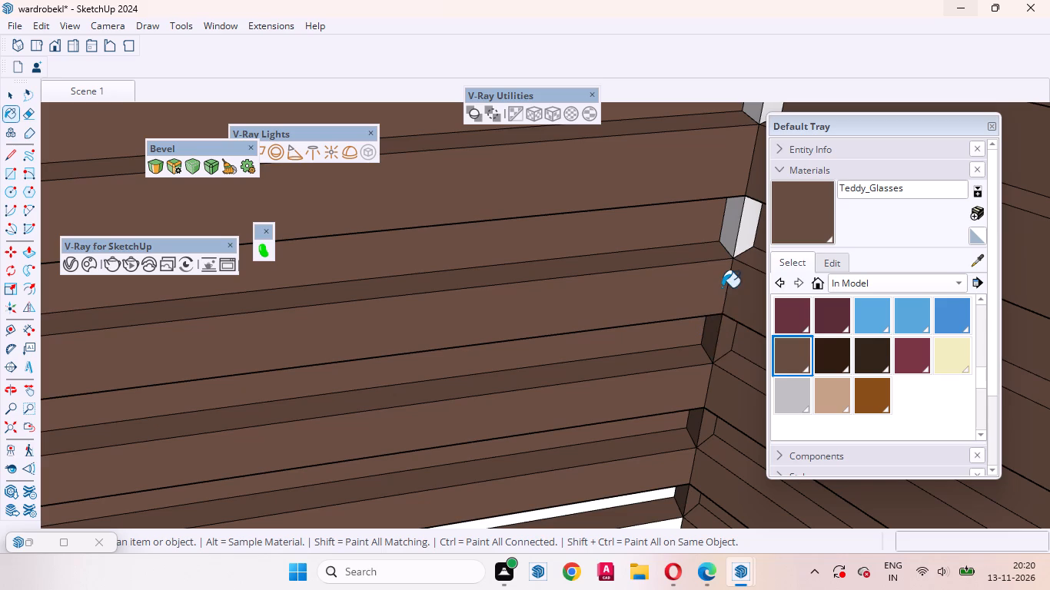
click(732, 233)
click(749, 227)
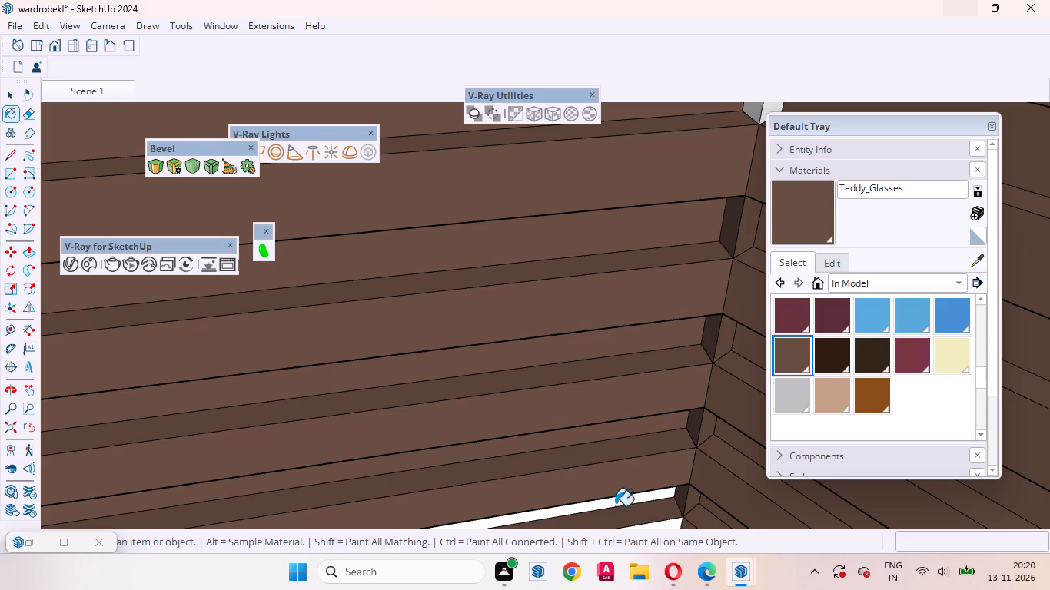
Paint the white and grey groove faces and bands near the foot of the wall with Teddy_Glasses.
scroll(563, 283, down, 2)
scroll(567, 276, up, 1)
scroll(570, 266, down, 6)
scroll(590, 436, up, 4)
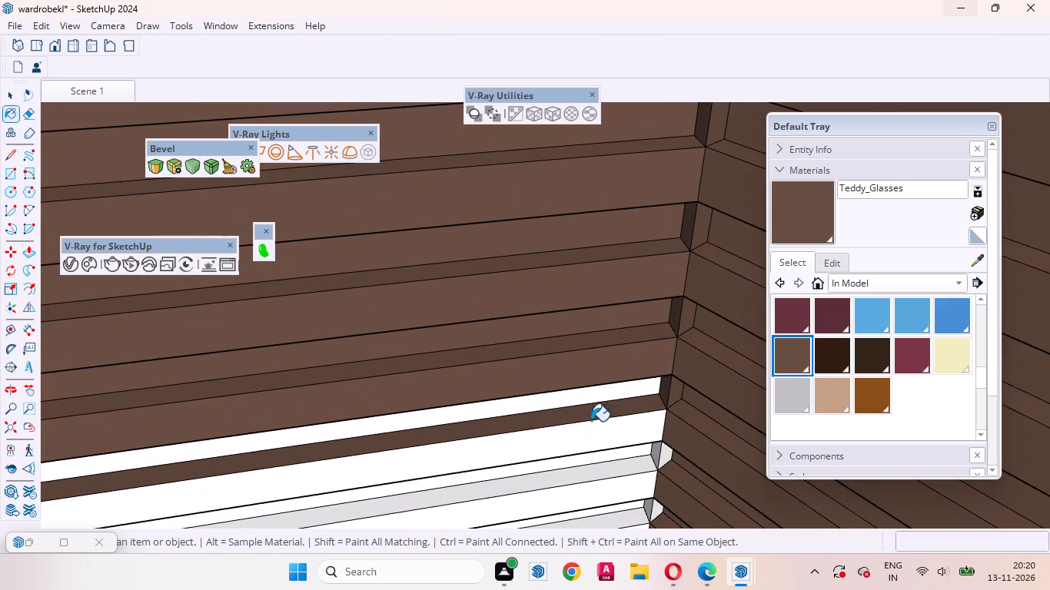
click(590, 396)
click(604, 433)
click(604, 464)
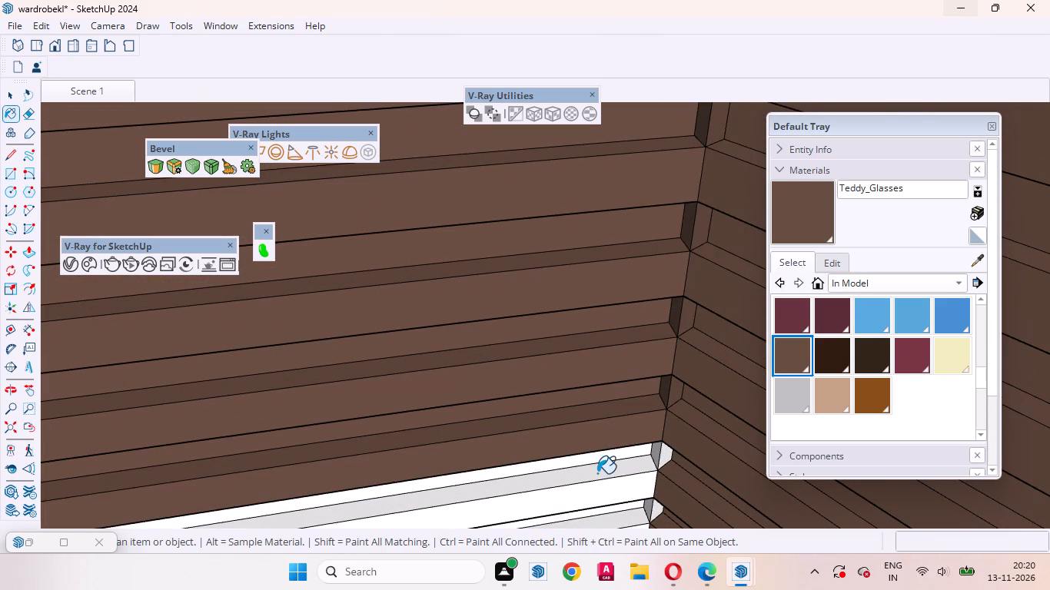
click(597, 473)
click(576, 461)
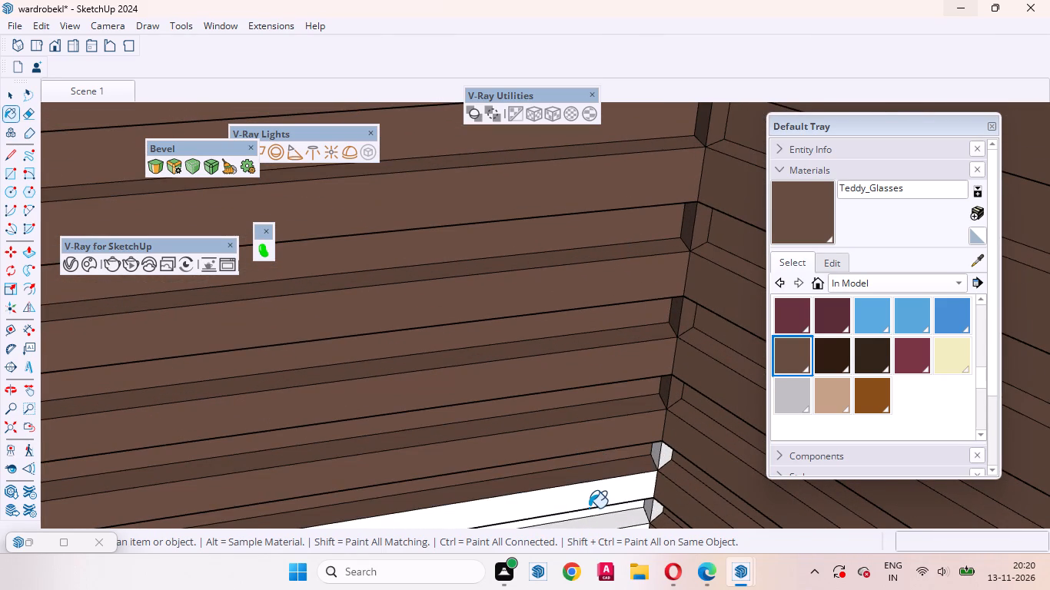
Paint the wall's last grooves and bands above the floor, plus the corner faces of the two grooves there, with Teddy_Glasses.
scroll(673, 442, down, 3)
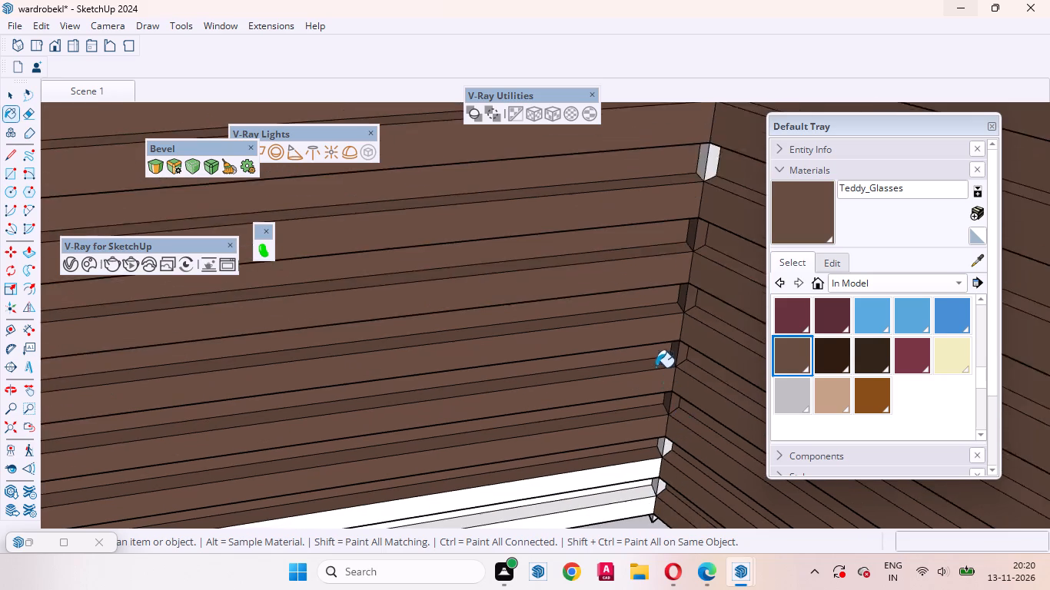
scroll(656, 367, down, 4)
scroll(623, 463, up, 3)
click(626, 442)
click(630, 464)
click(617, 457)
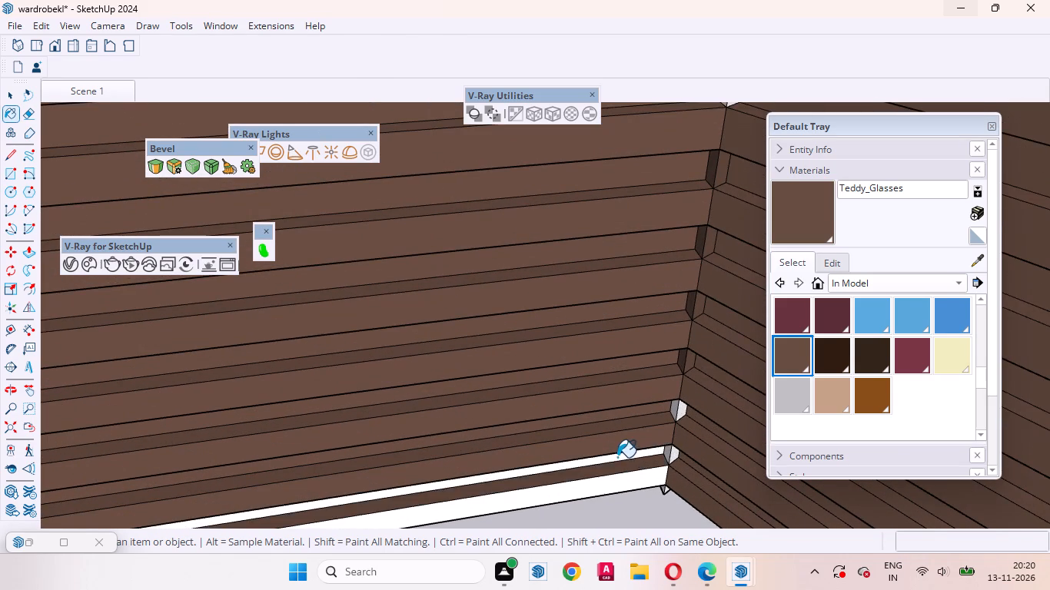
click(681, 414)
click(672, 410)
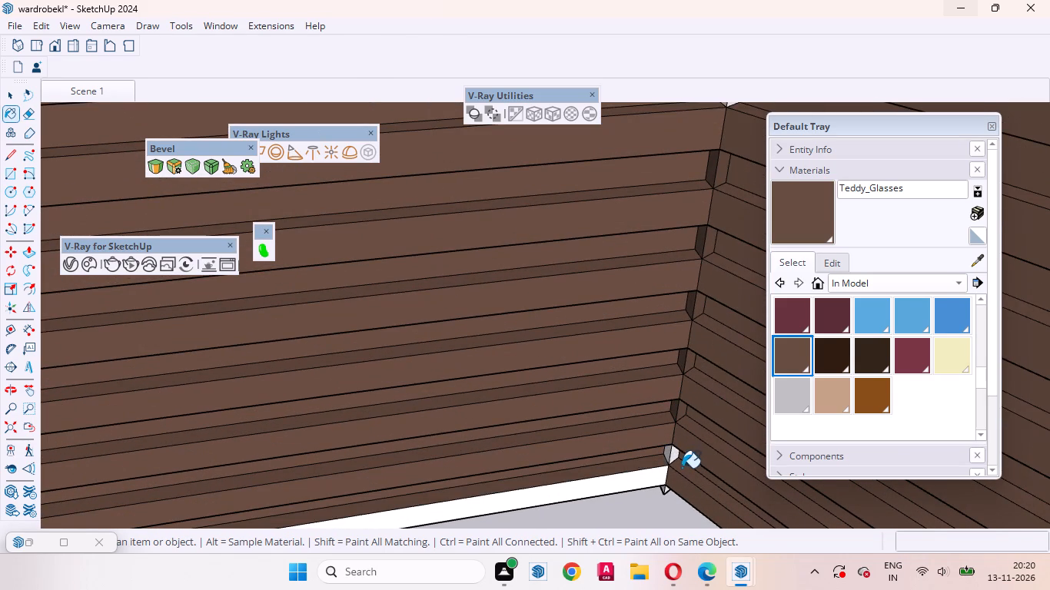
click(673, 456)
click(664, 456)
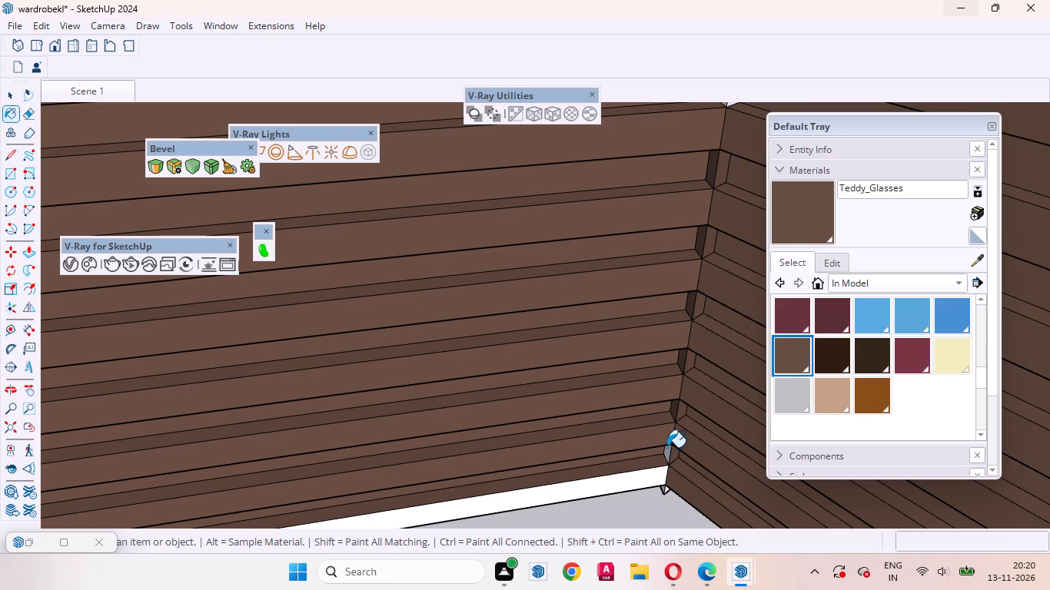
click(667, 447)
click(649, 477)
Paint the bottom recess's corner faces and the white strip along the floor edge with Teddy_Glasses.
middle_drag(661, 492, 680, 430)
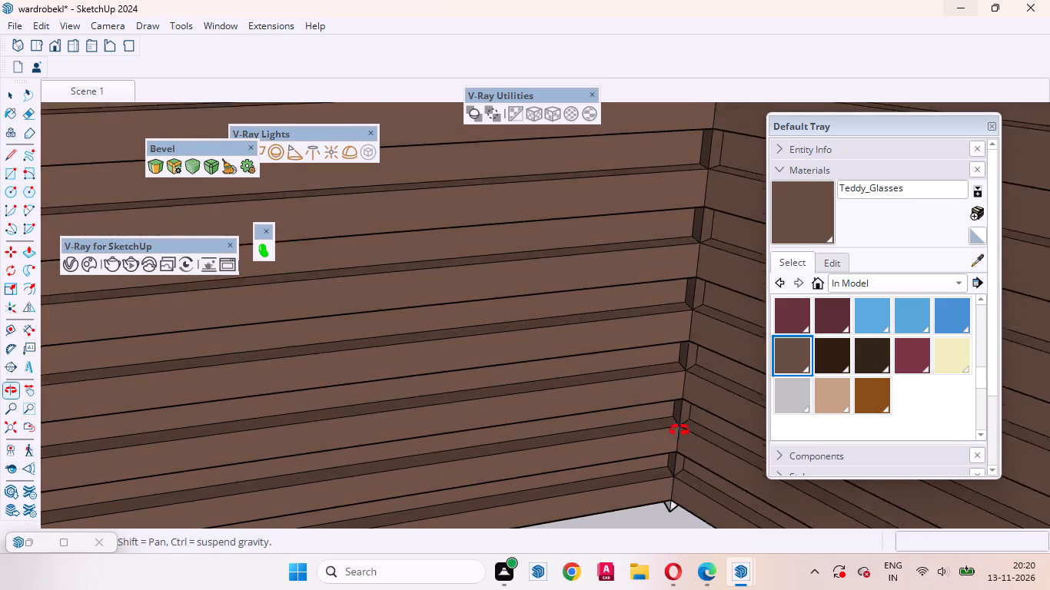
middle_drag(680, 430, 689, 405)
scroll(677, 551, up, 2)
scroll(682, 389, down, 2)
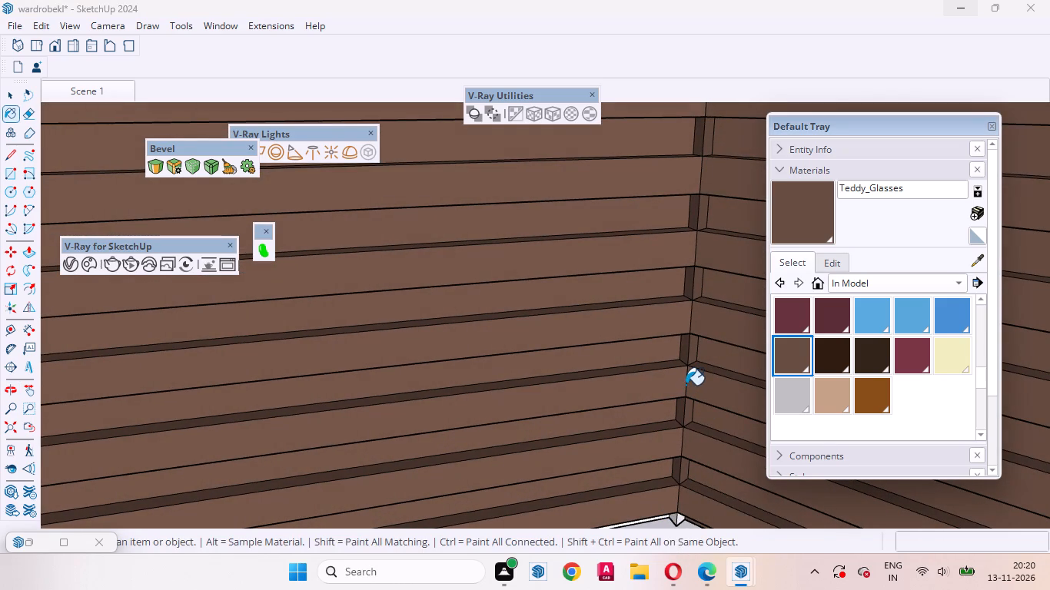
scroll(637, 298, down, 3)
middle_drag(630, 326, 606, 509)
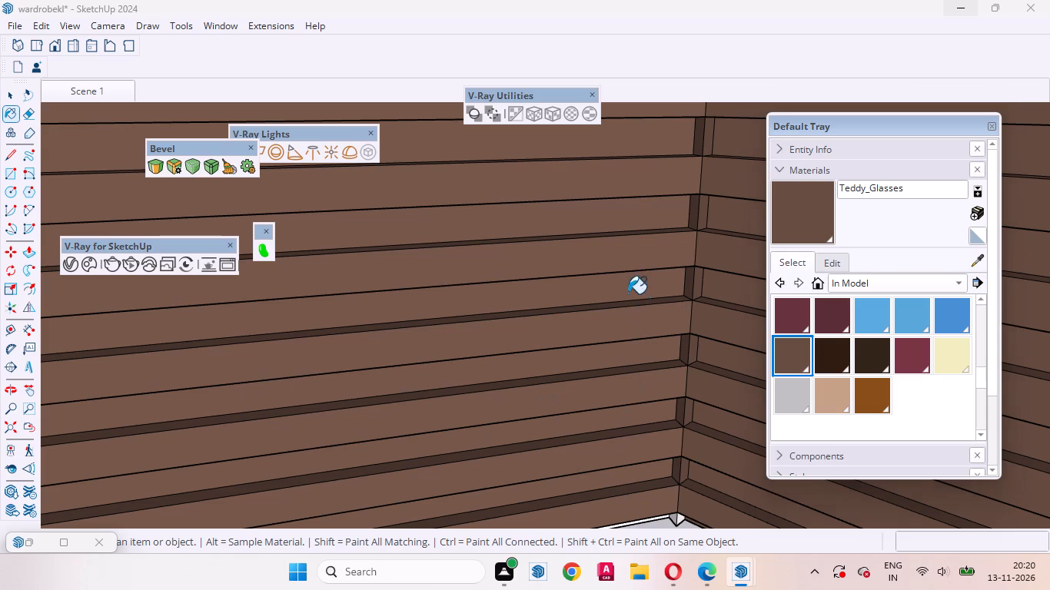
scroll(679, 513, up, 7)
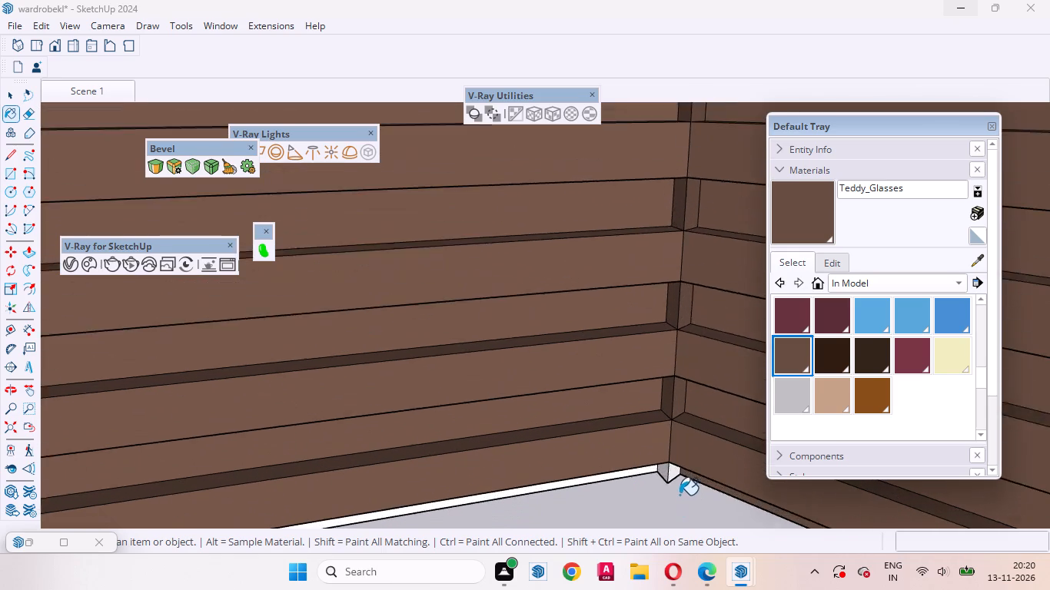
scroll(680, 495, up, 6)
click(671, 465)
click(659, 463)
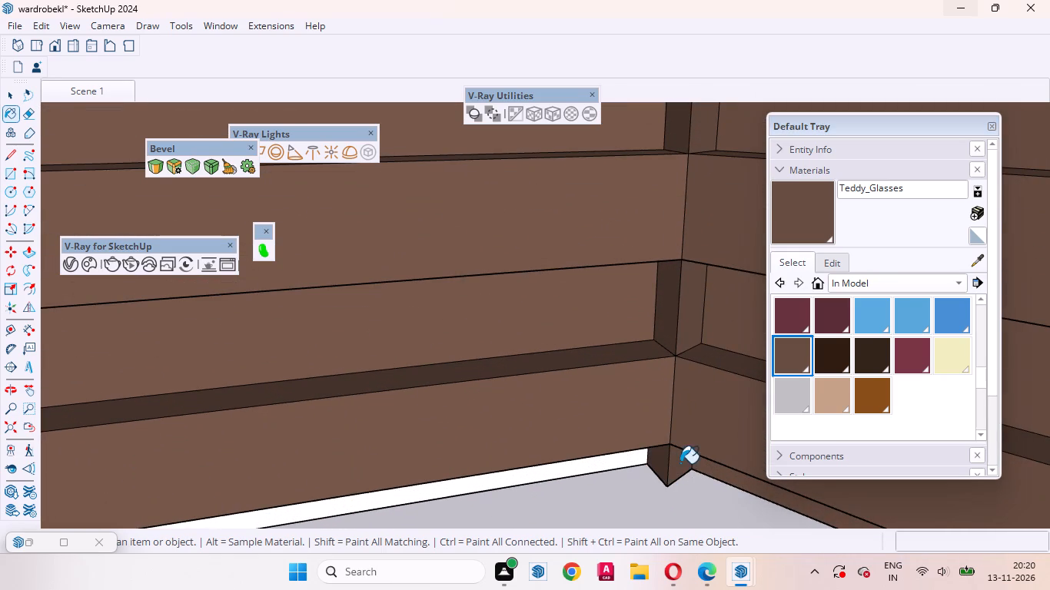
click(680, 463)
click(606, 467)
Paint the grey and white corner faces of the first two unpainted grooves partway up the wall corner with Teddy_Glasses.
middle_drag(646, 366, 649, 488)
scroll(647, 439, down, 1)
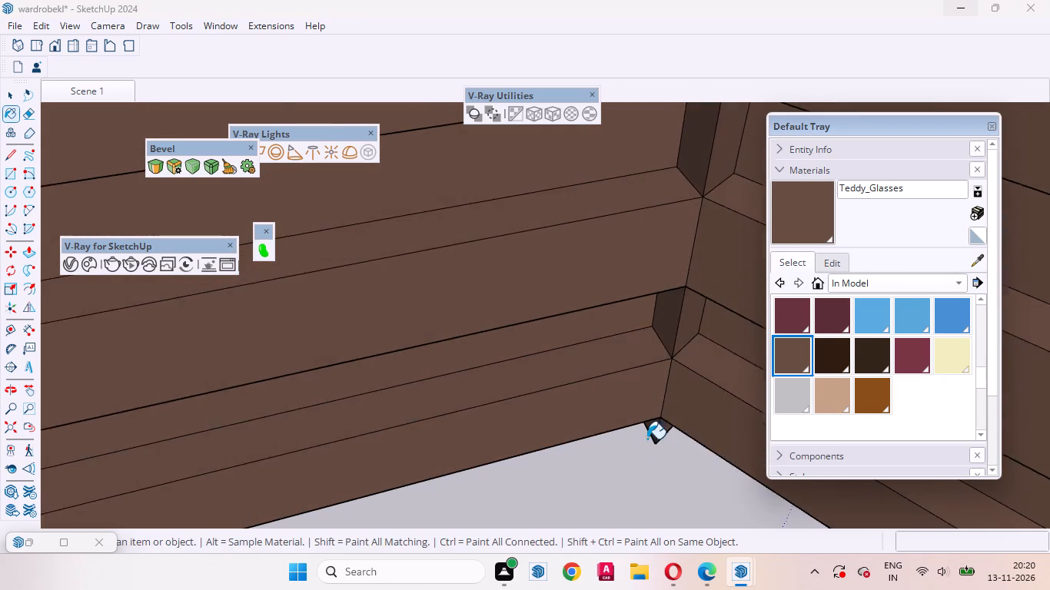
scroll(647, 439, down, 2)
scroll(645, 444, up, 1)
scroll(611, 448, down, 18)
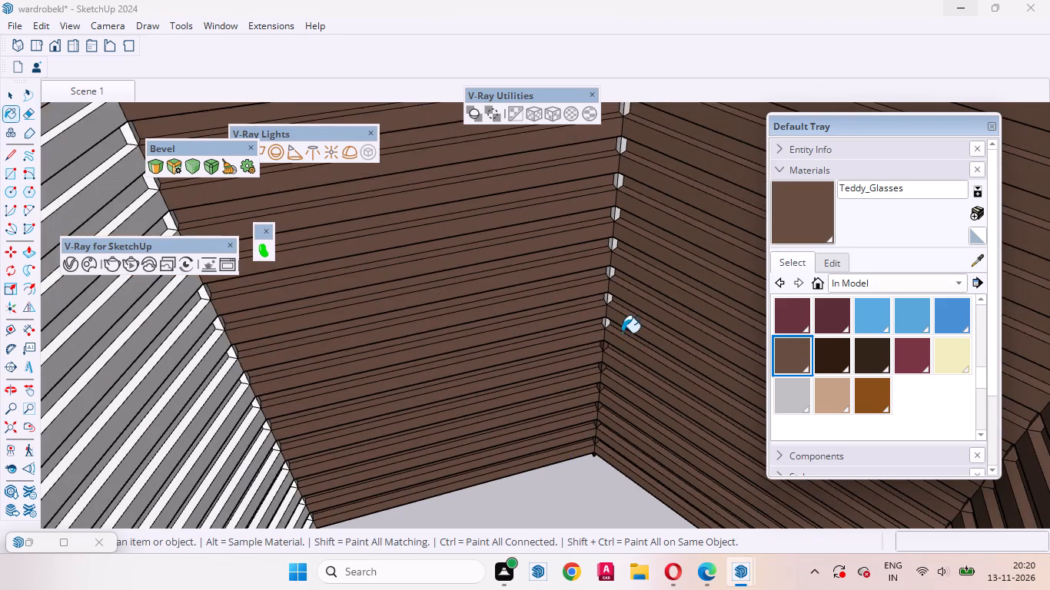
scroll(622, 333, up, 12)
click(593, 315)
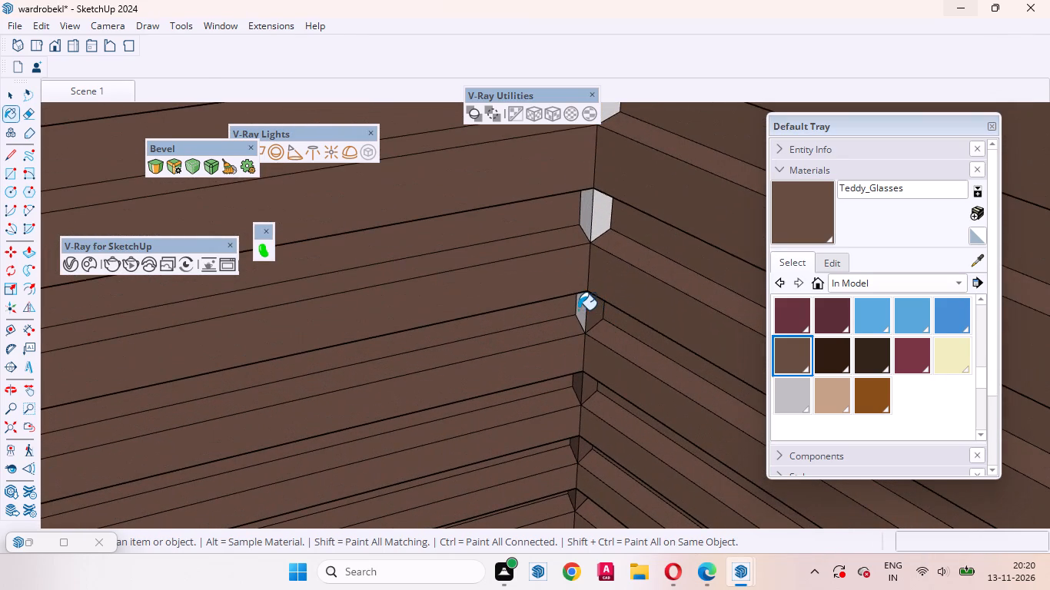
click(578, 310)
click(600, 217)
click(580, 214)
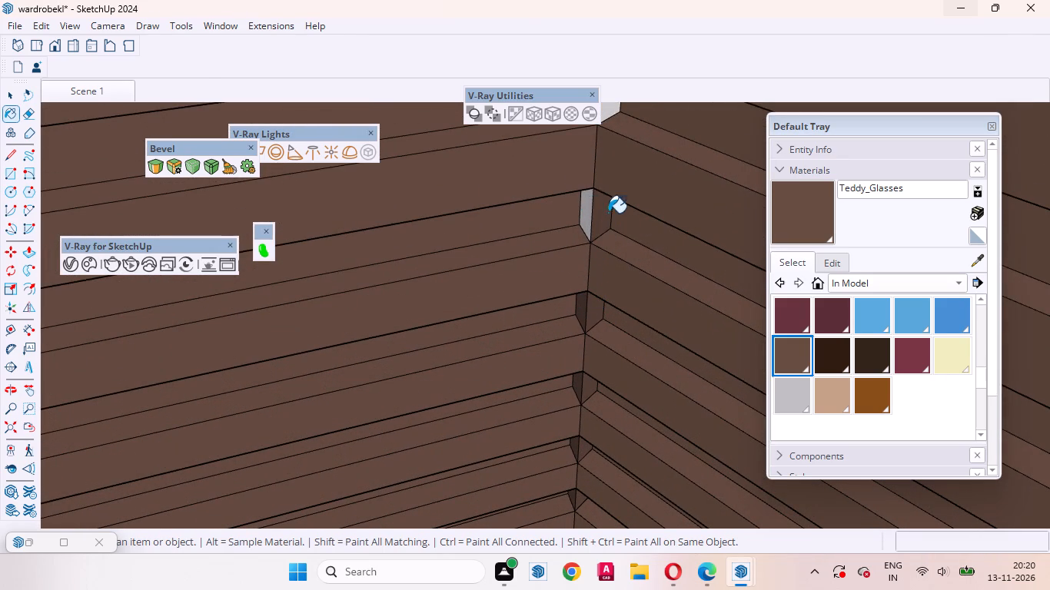
click(587, 212)
Paint the corner faces of the next two grooves up the same wall corner with Teddy_Glasses.
scroll(626, 413, down, 8)
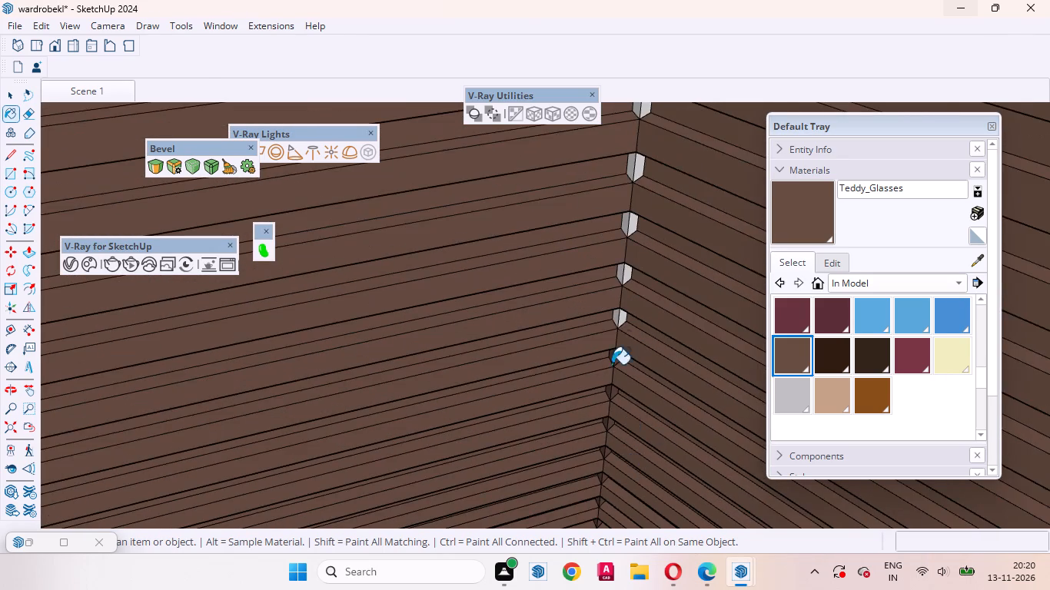
scroll(615, 332, up, 5)
click(626, 314)
click(615, 313)
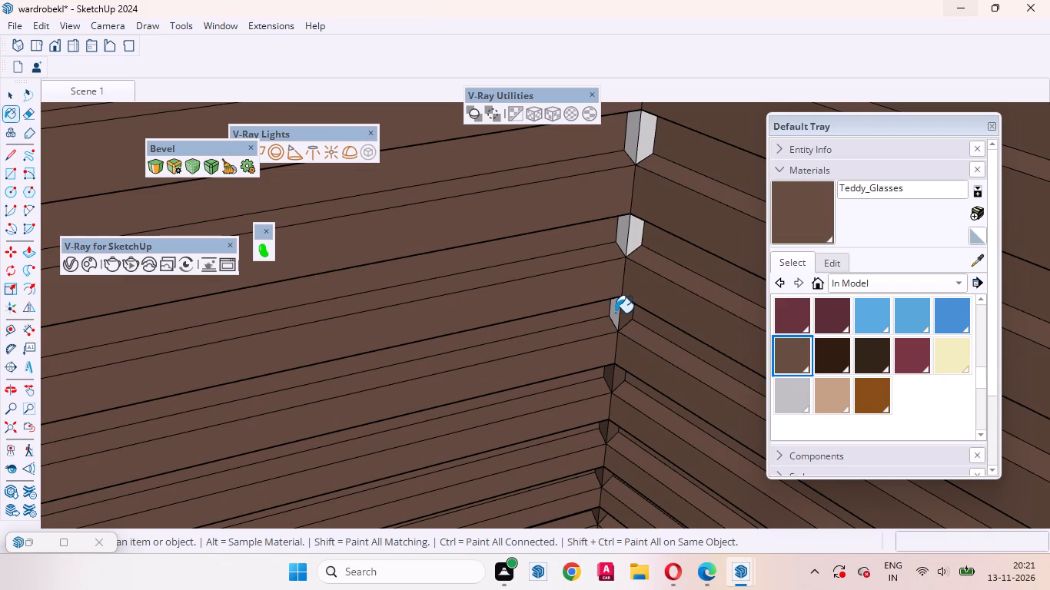
click(634, 242)
click(625, 234)
Paint the corner faces of the four uppermost grooves in the same wall corner with Teddy_Glasses.
scroll(630, 381, down, 11)
scroll(660, 219, up, 4)
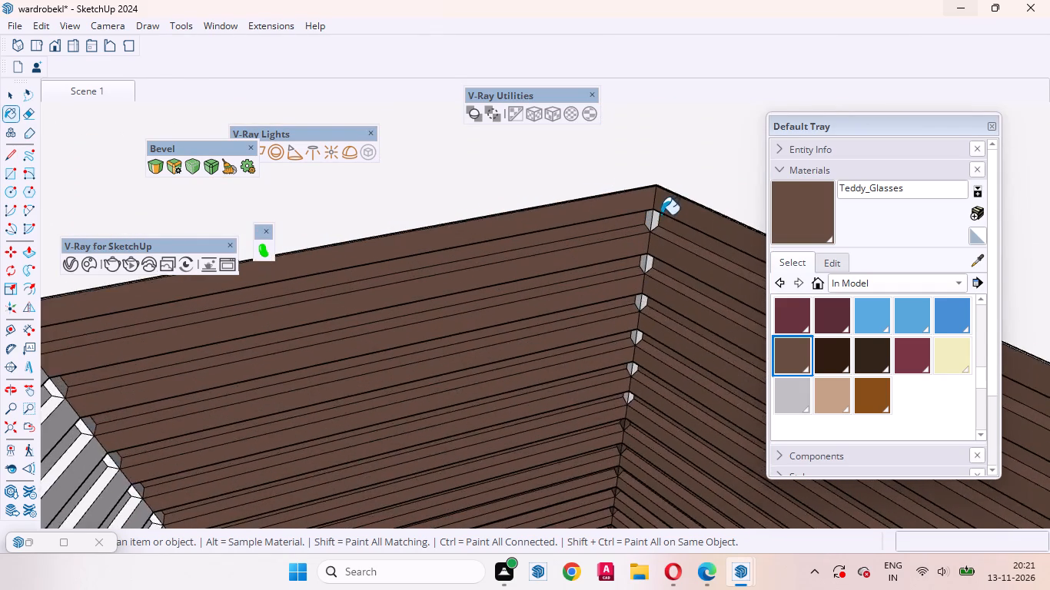
scroll(661, 214, up, 5)
click(651, 225)
click(642, 220)
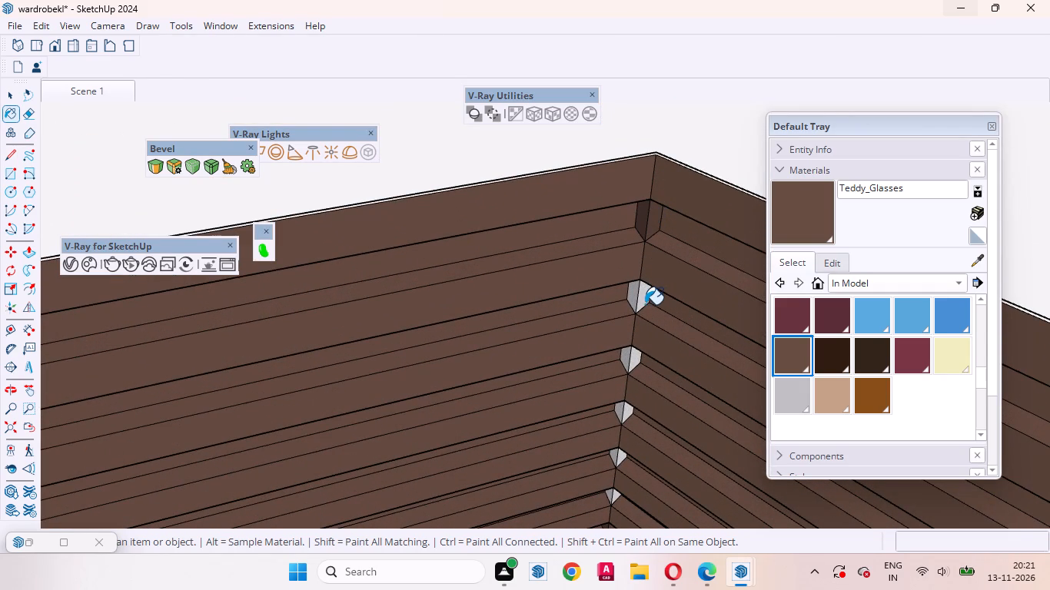
click(644, 304)
click(635, 297)
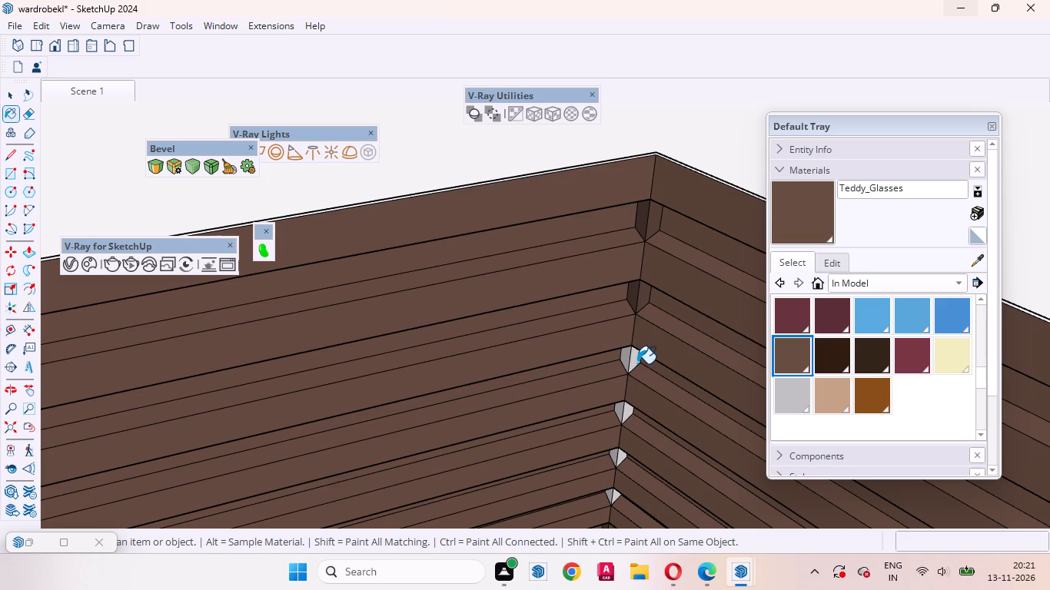
click(637, 363)
click(633, 363)
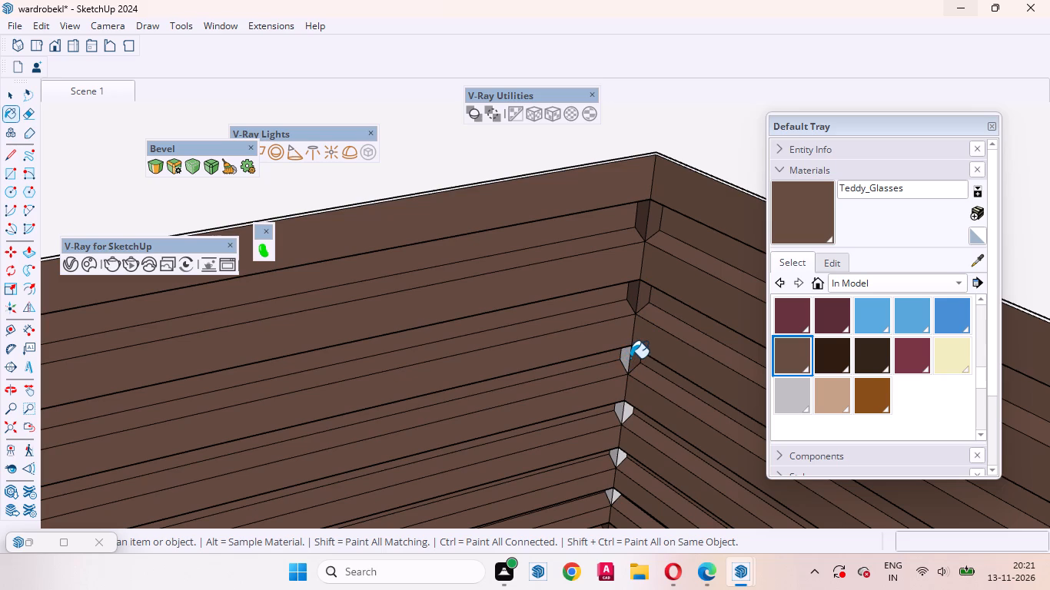
click(624, 355)
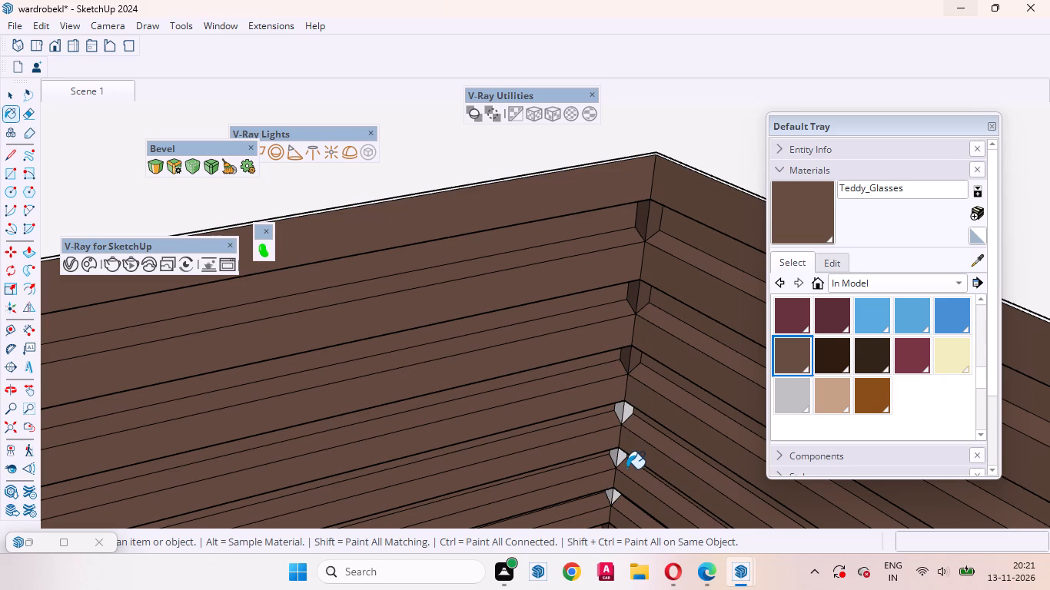
click(630, 413)
click(619, 409)
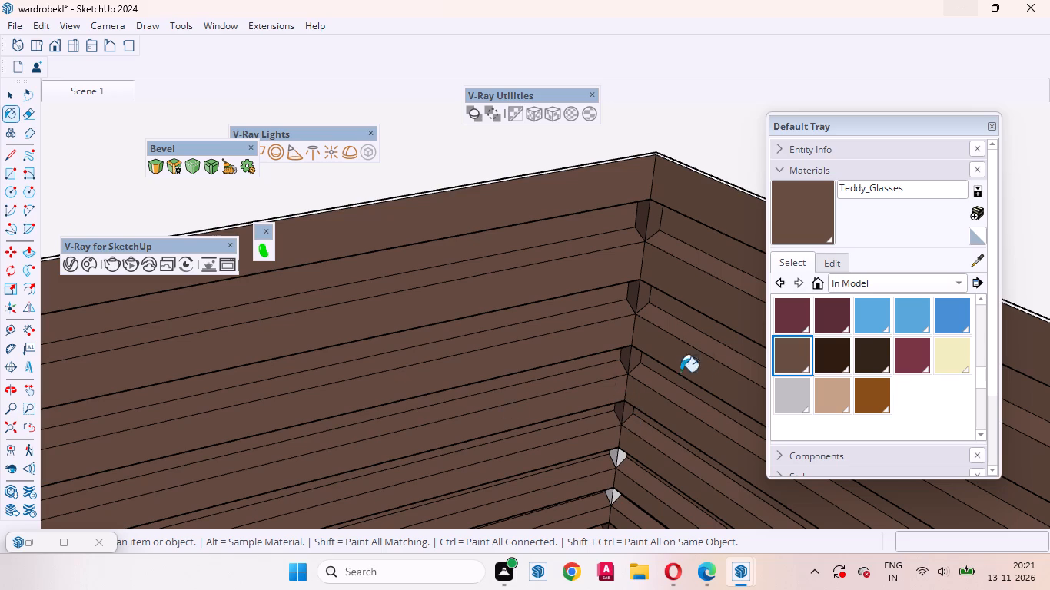
Paint the corner faces of the last two unpainted grooves in this wall corner with Teddy_Glasses.
scroll(605, 477, up, 7)
click(621, 430)
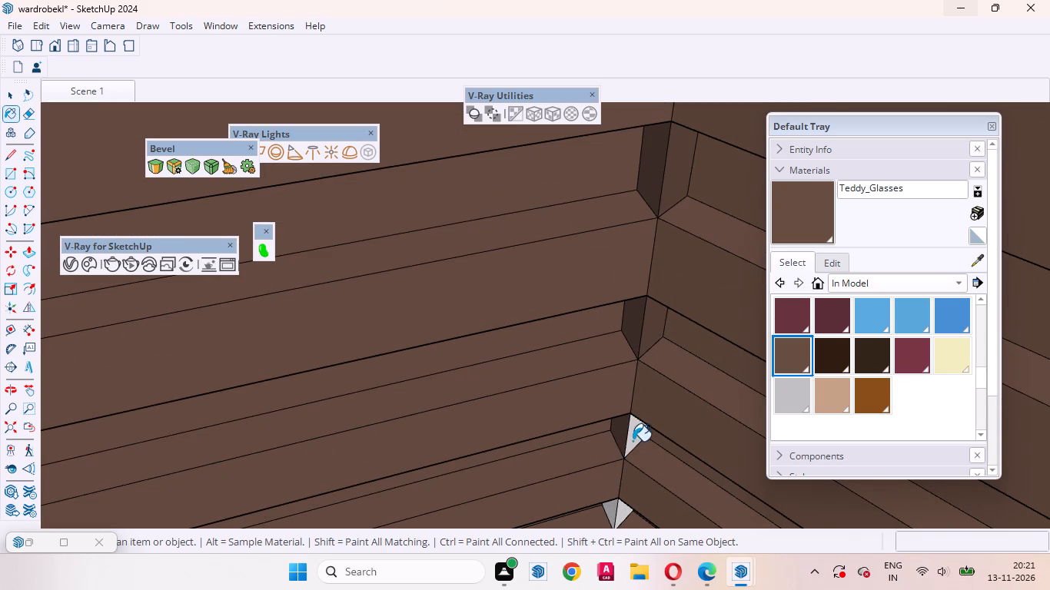
click(633, 441)
scroll(652, 294, down, 7)
scroll(623, 447, up, 7)
click(644, 417)
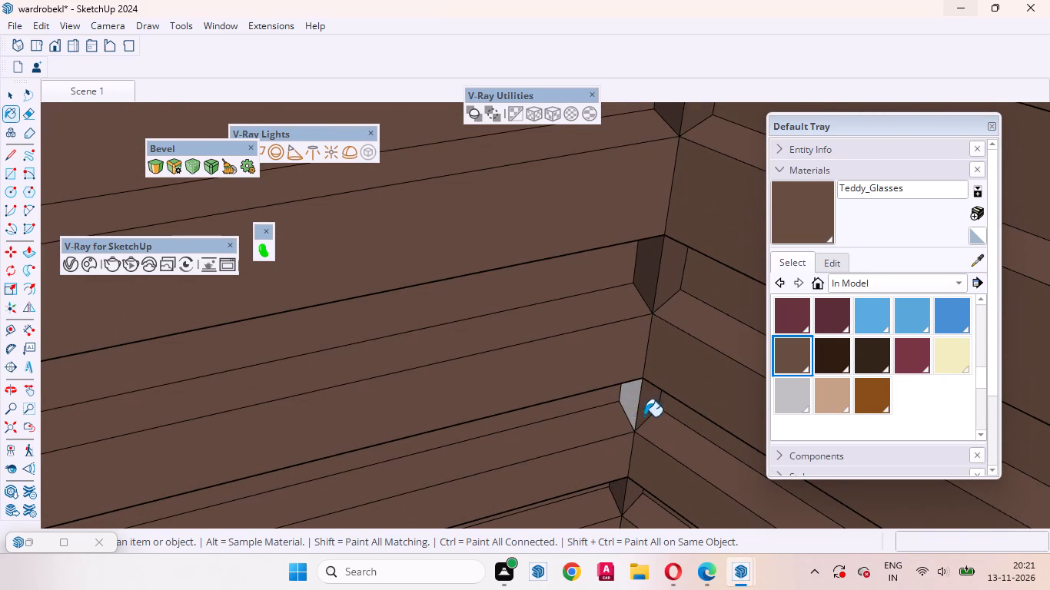
click(623, 403)
From below, paint the white undersides of the wall's five uppermost grooves with Teddy_Glasses.
middle_drag(623, 436, 598, 164)
scroll(596, 293, down, 2)
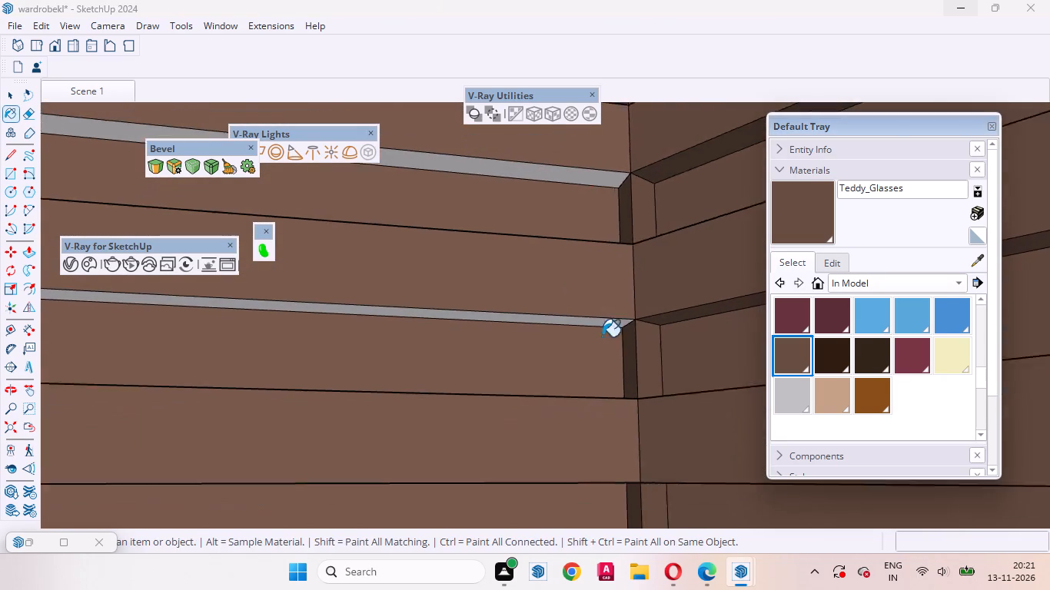
scroll(602, 336, down, 10)
middle_drag(595, 419, 605, 208)
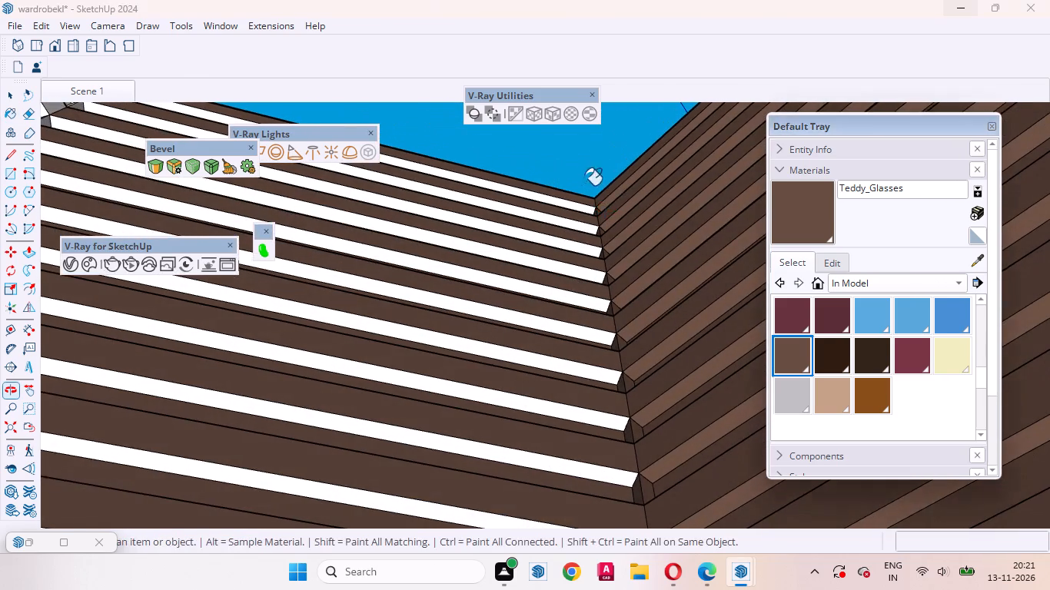
scroll(556, 193, up, 7)
click(559, 204)
click(557, 257)
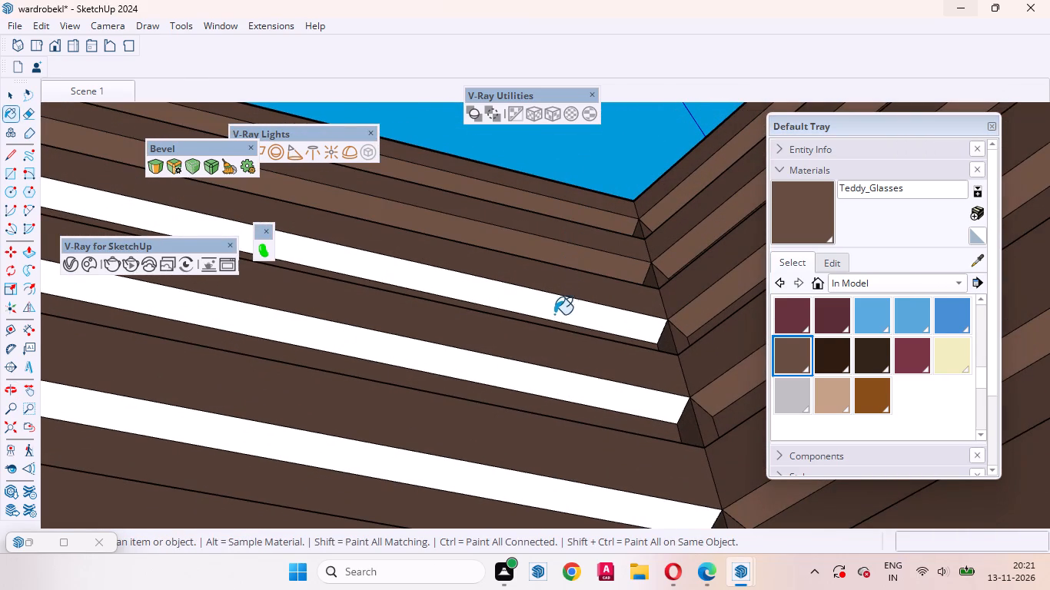
click(550, 323)
click(553, 313)
click(533, 386)
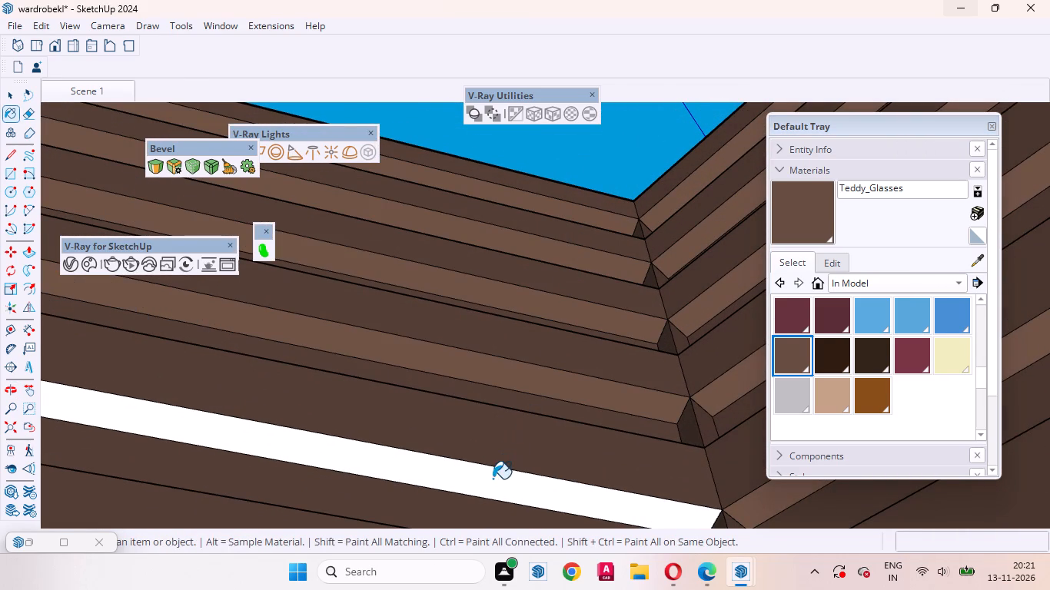
click(492, 480)
Paint the white undersides of the next six grooves down the wall with Teddy_Glasses.
middle_drag(629, 190, 625, 409)
scroll(646, 238, down, 7)
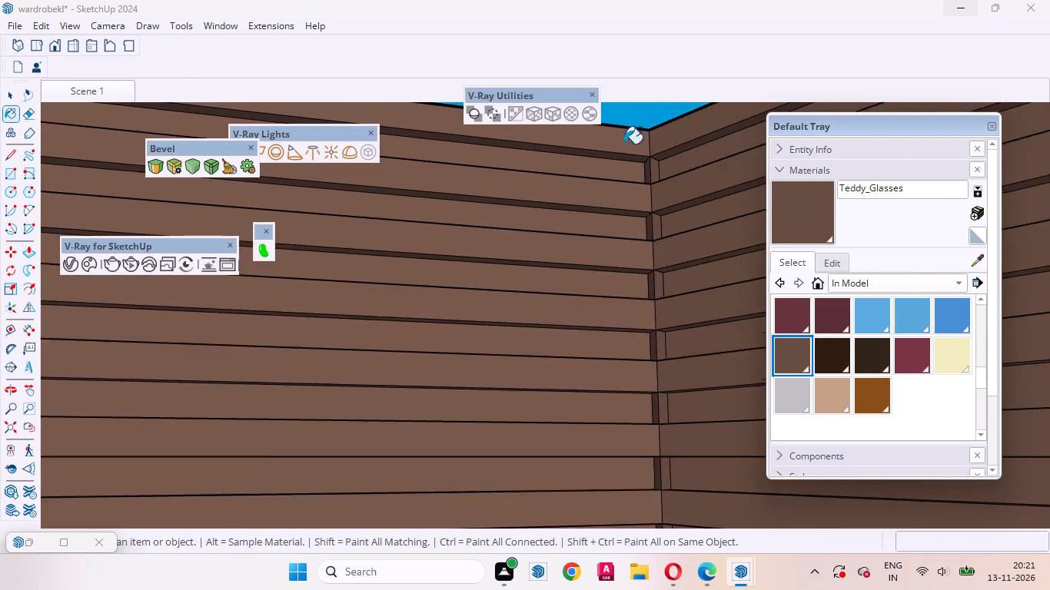
scroll(624, 144, down, 4)
middle_drag(541, 340, 559, 211)
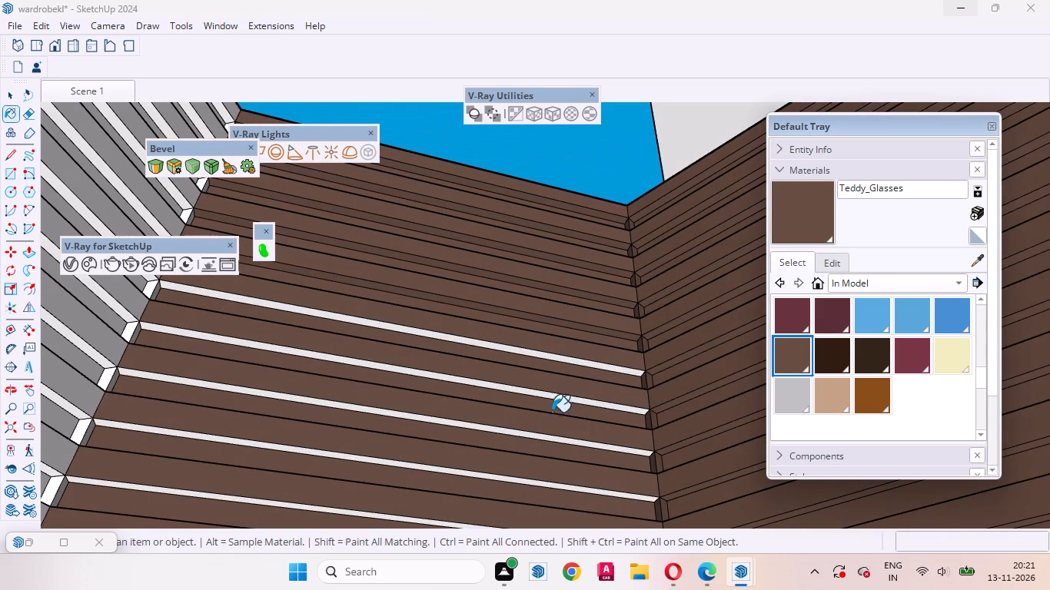
middle_drag(514, 415, 463, 297)
click(469, 356)
click(470, 385)
click(462, 418)
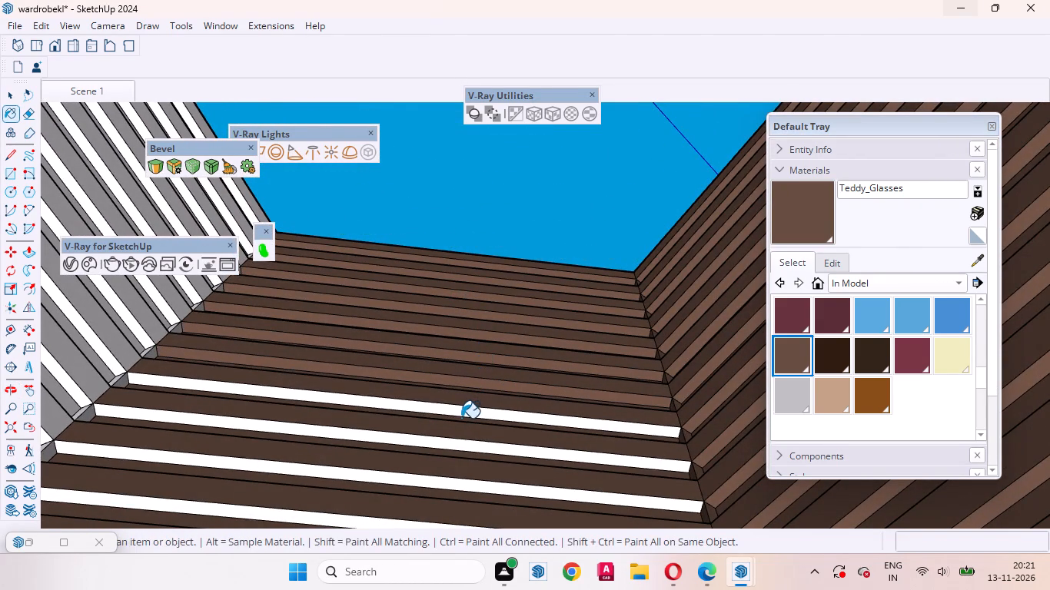
click(466, 411)
click(436, 446)
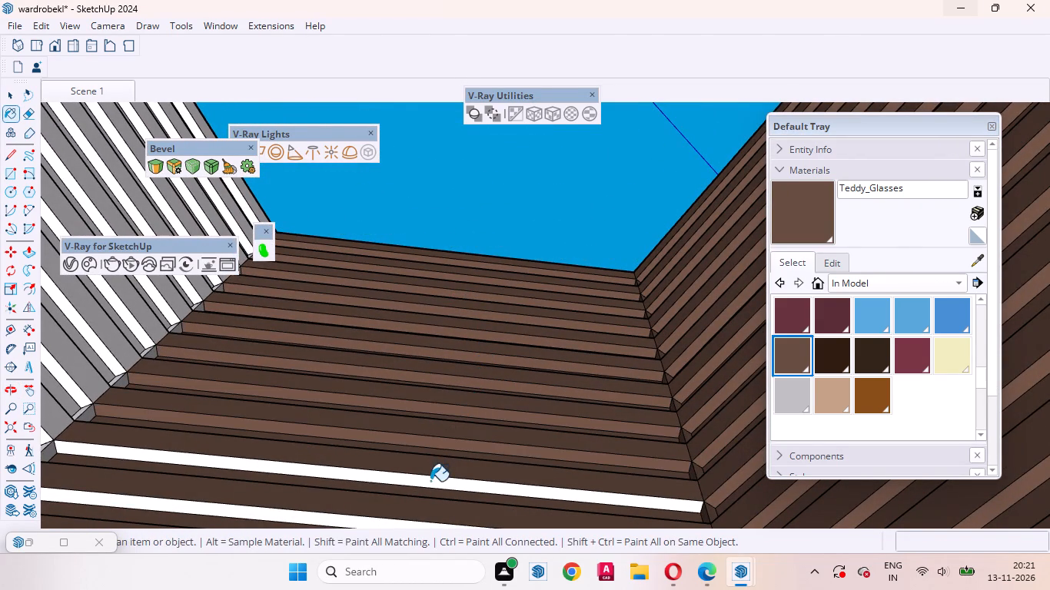
click(430, 481)
click(294, 522)
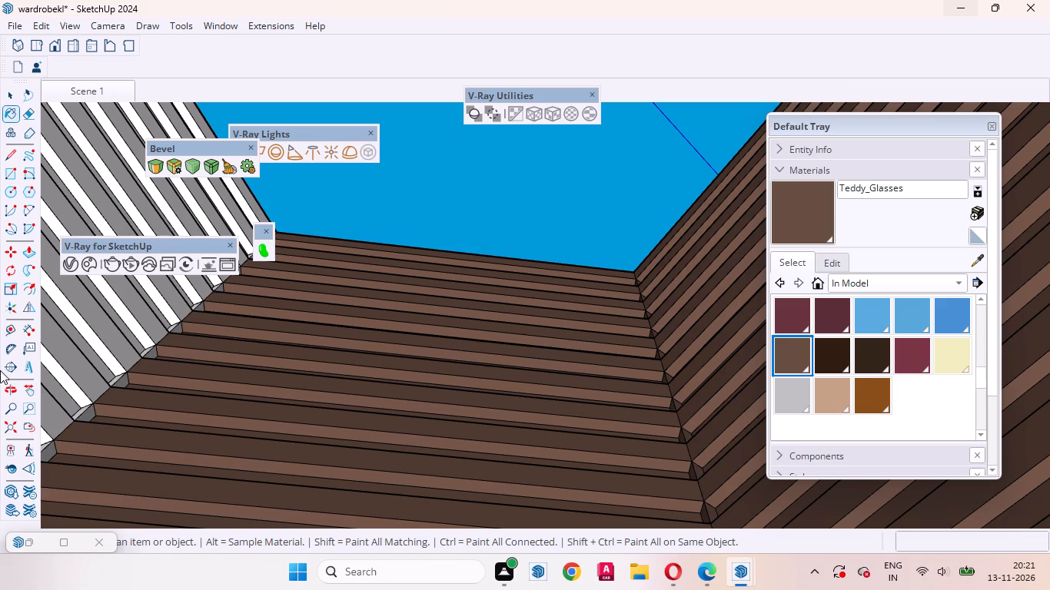
Paint the next four white groove undersides down the same wall with Teddy_Glasses.
click(29, 396)
drag(439, 429, 455, 389)
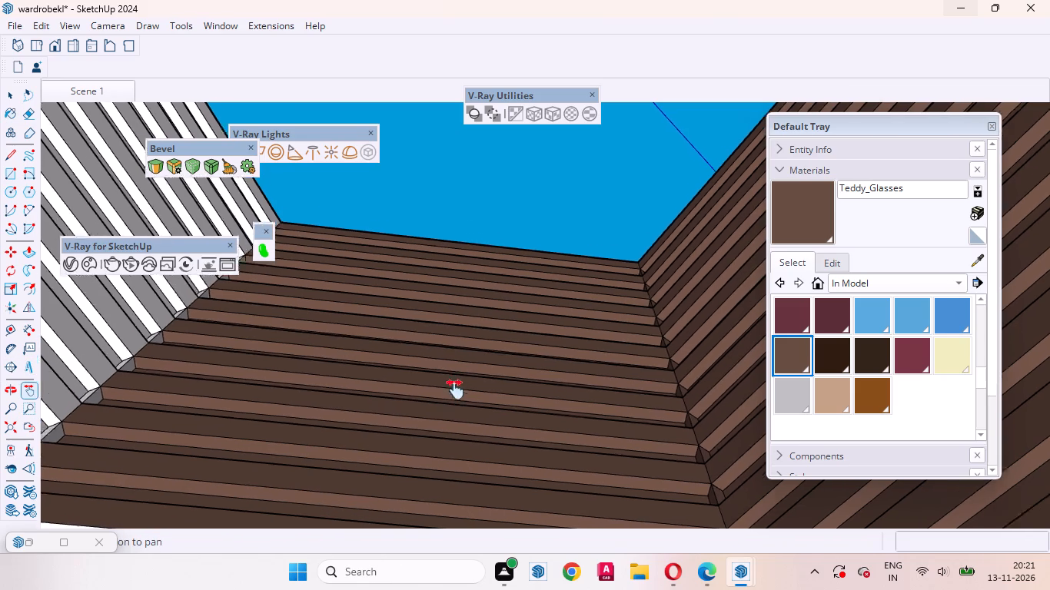
drag(455, 389, 490, 247)
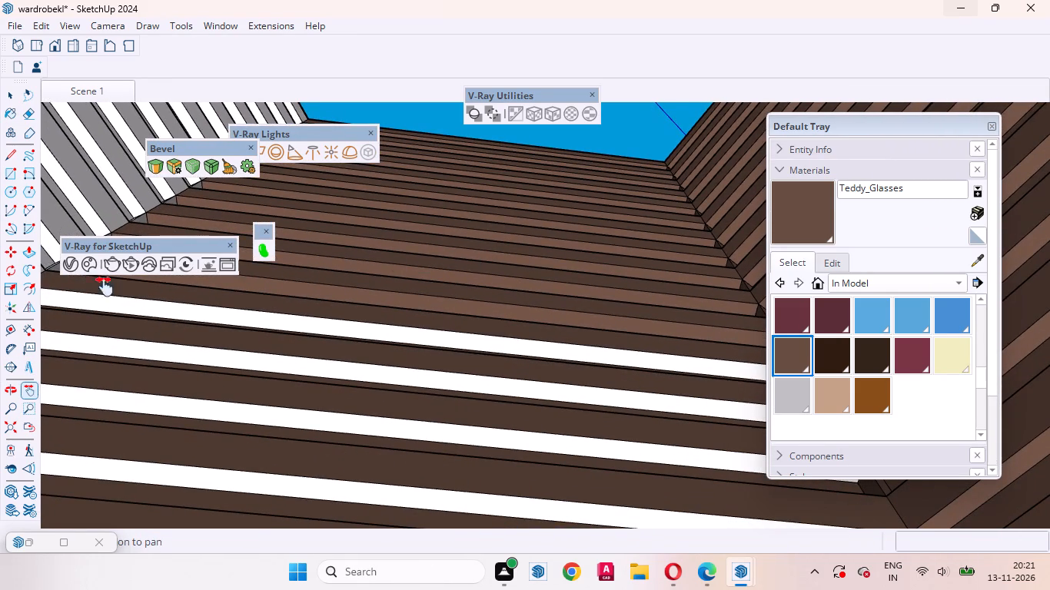
click(823, 221)
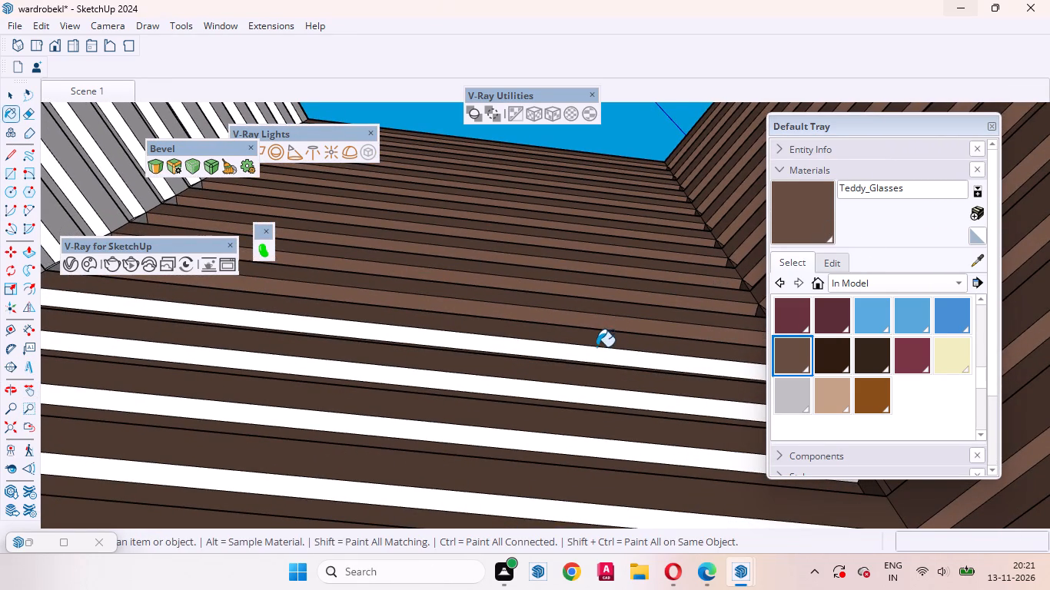
click(596, 354)
click(576, 397)
click(581, 446)
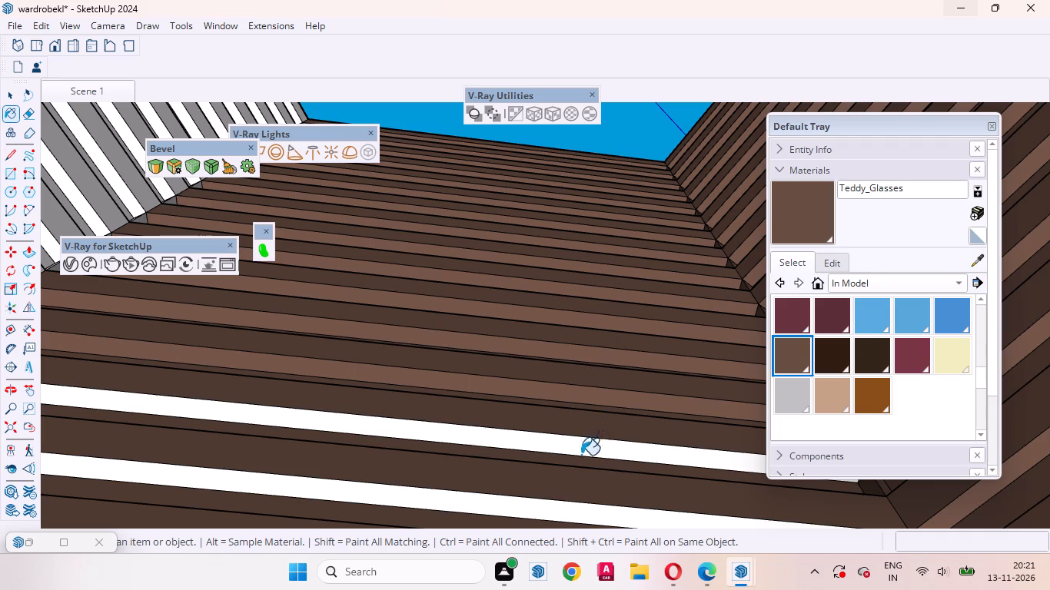
click(537, 504)
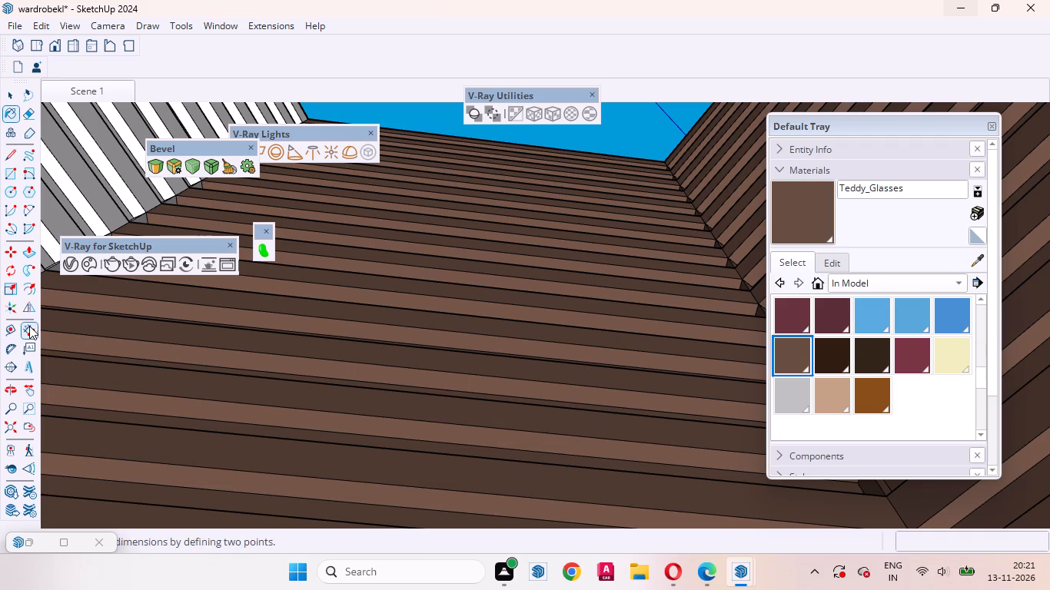
Paint the wall's last two white groove undersides and the large white face below them with Teddy_Glasses.
click(28, 383)
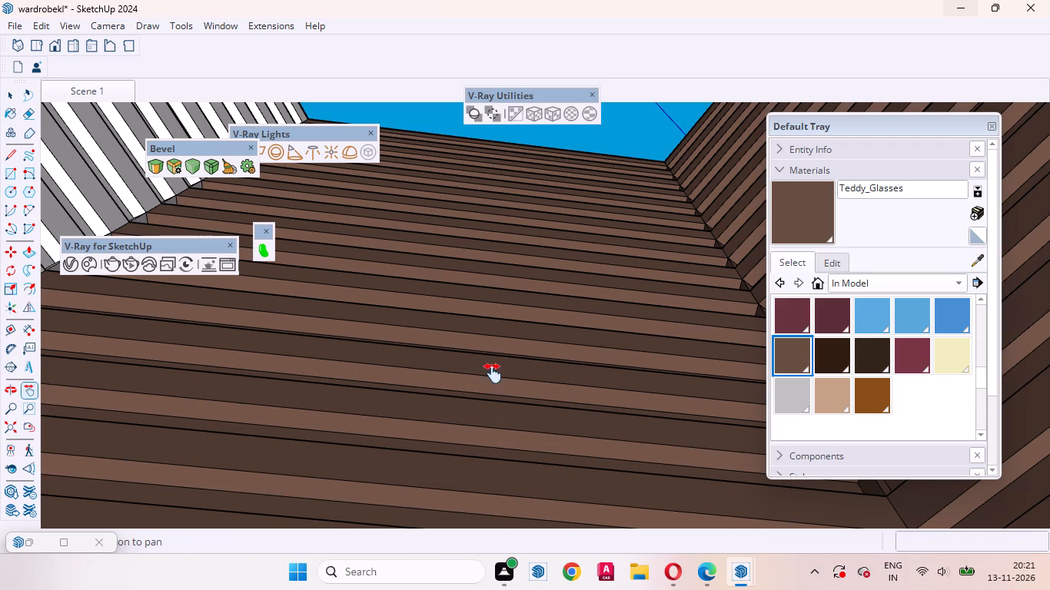
drag(497, 377, 529, 194)
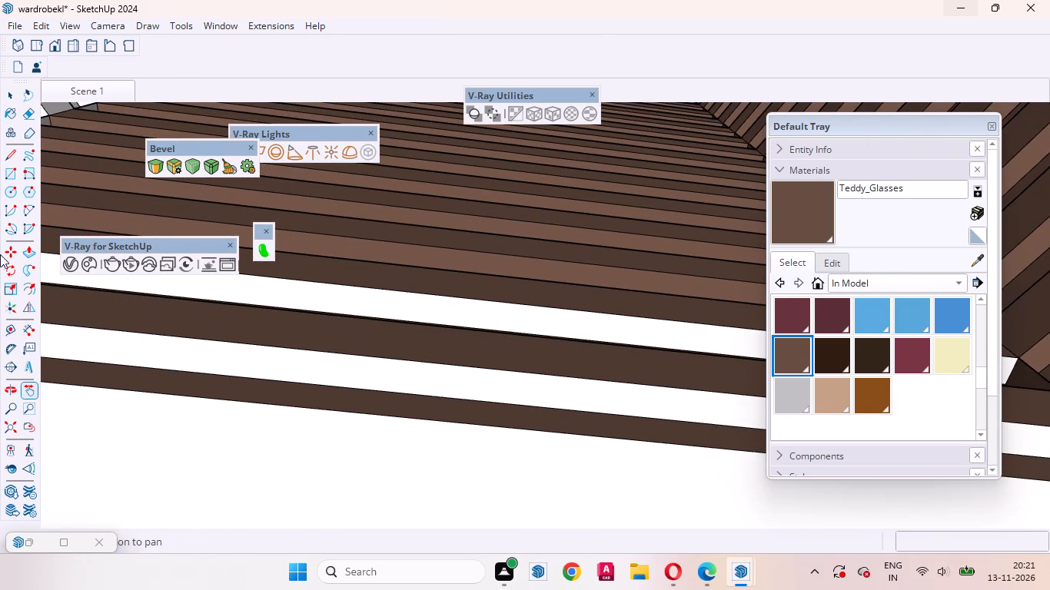
click(812, 221)
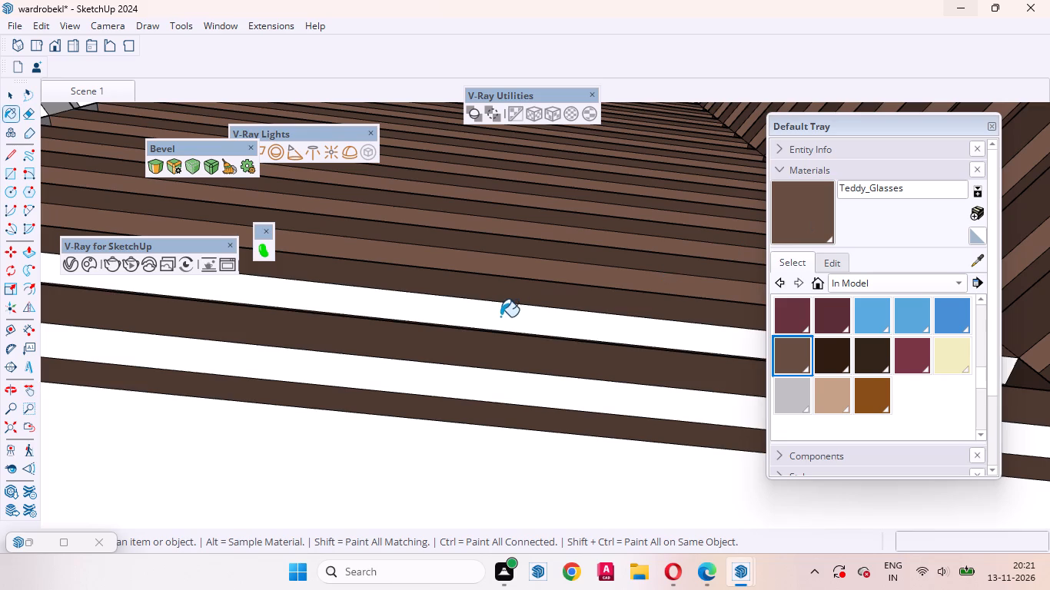
click(500, 317)
click(470, 382)
click(449, 449)
On the adjacent unpainted wall, paint the six wide horizontal strips above the thin bottom strip with Teddy_Glasses.
middle_drag(511, 450, 536, 357)
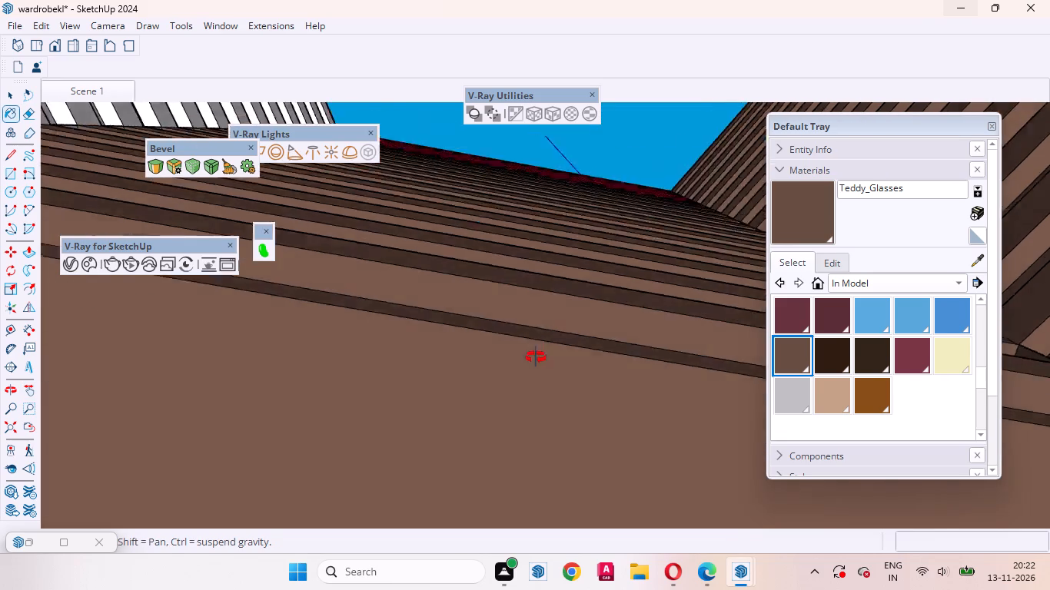
middle_drag(536, 357, 211, 580)
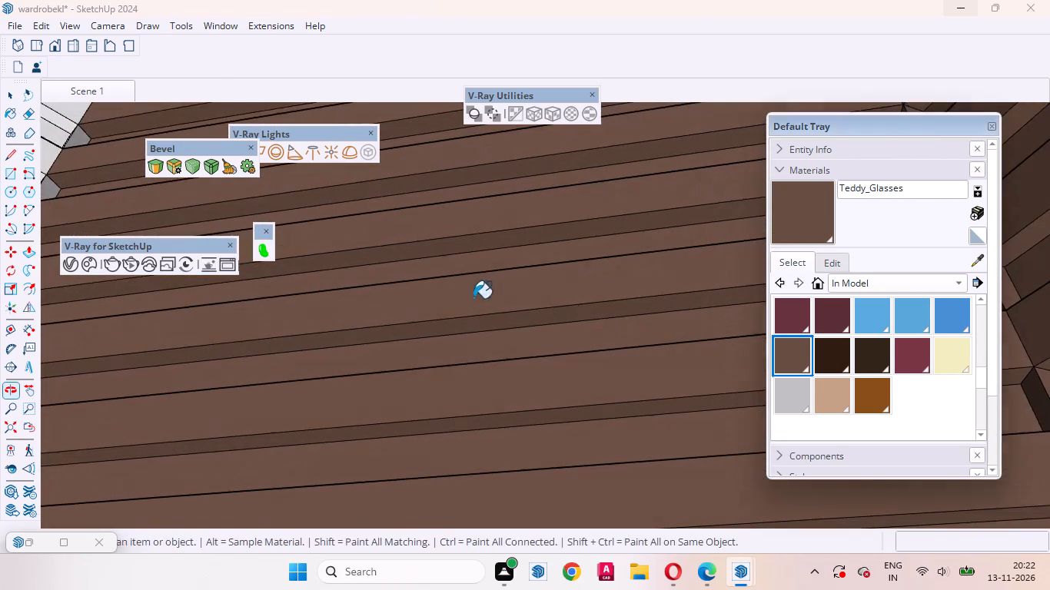
scroll(620, 278, down, 2)
middle_drag(608, 264, 445, 532)
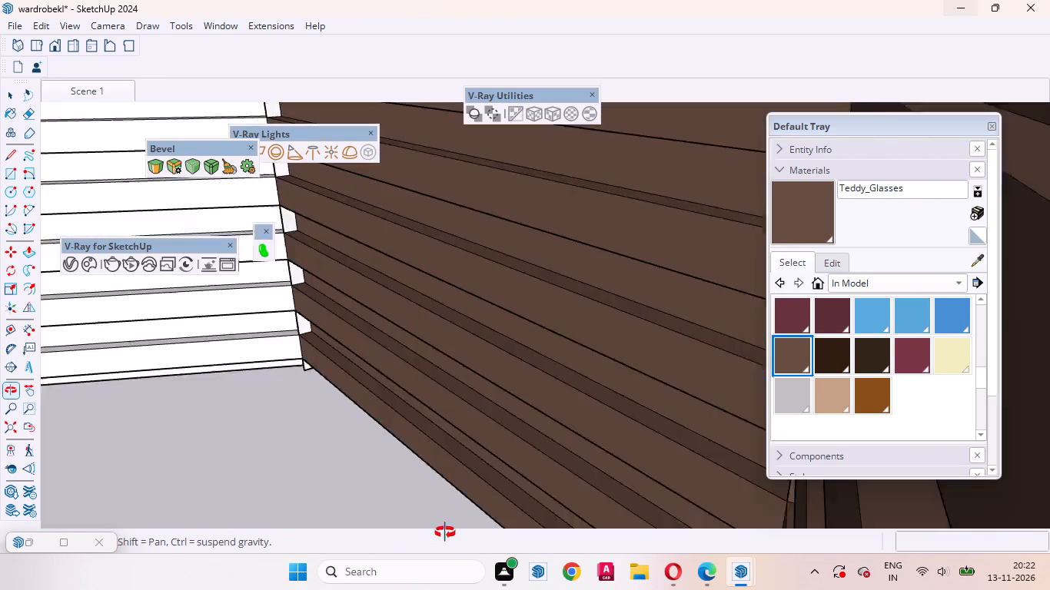
middle_drag(445, 532, 541, 553)
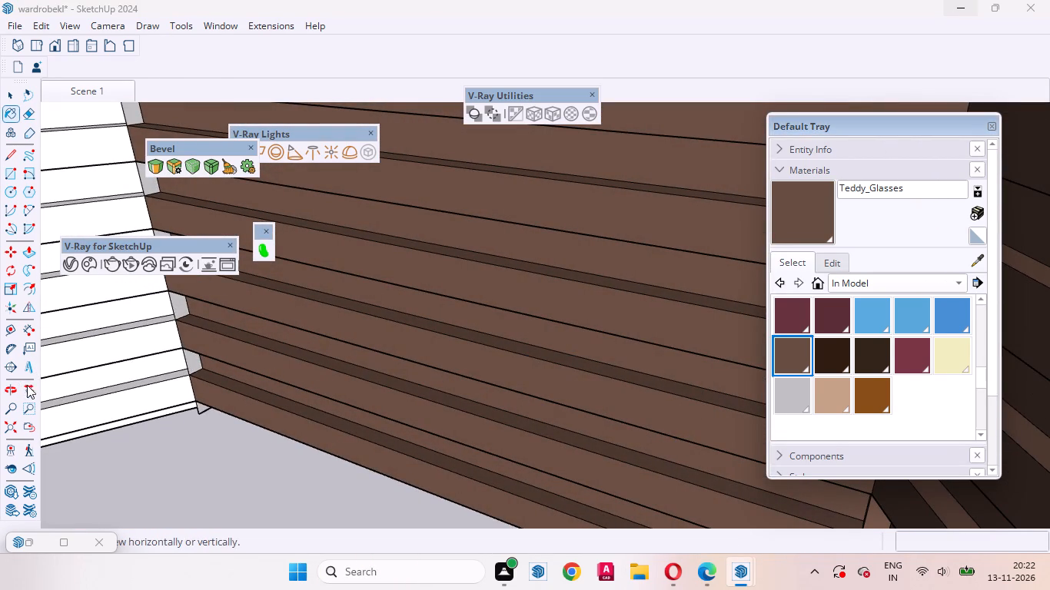
click(22, 389)
drag(245, 365, 826, 375)
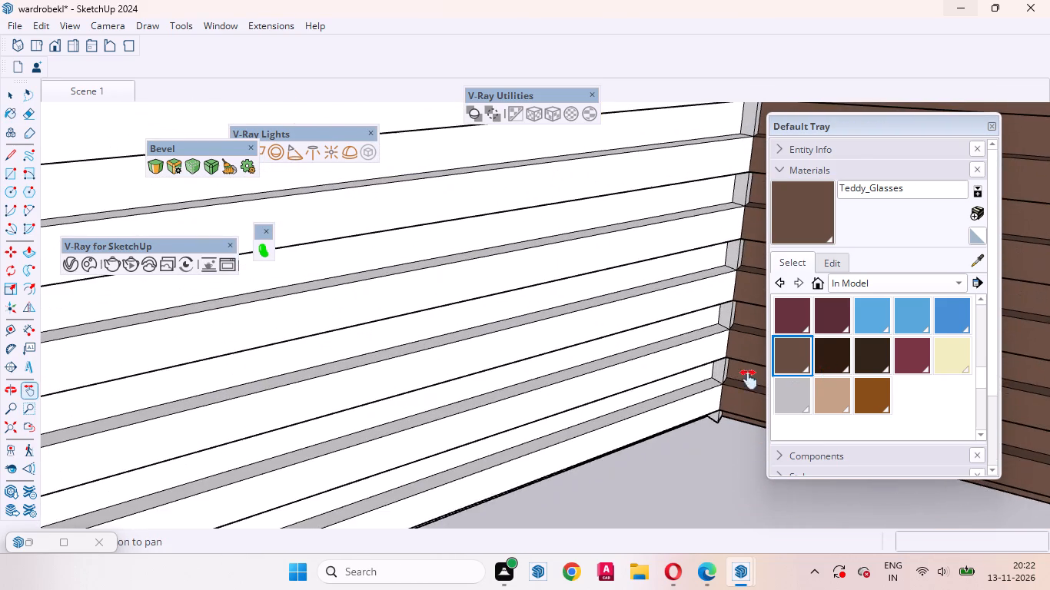
middle_drag(723, 380, 560, 407)
drag(377, 374, 629, 334)
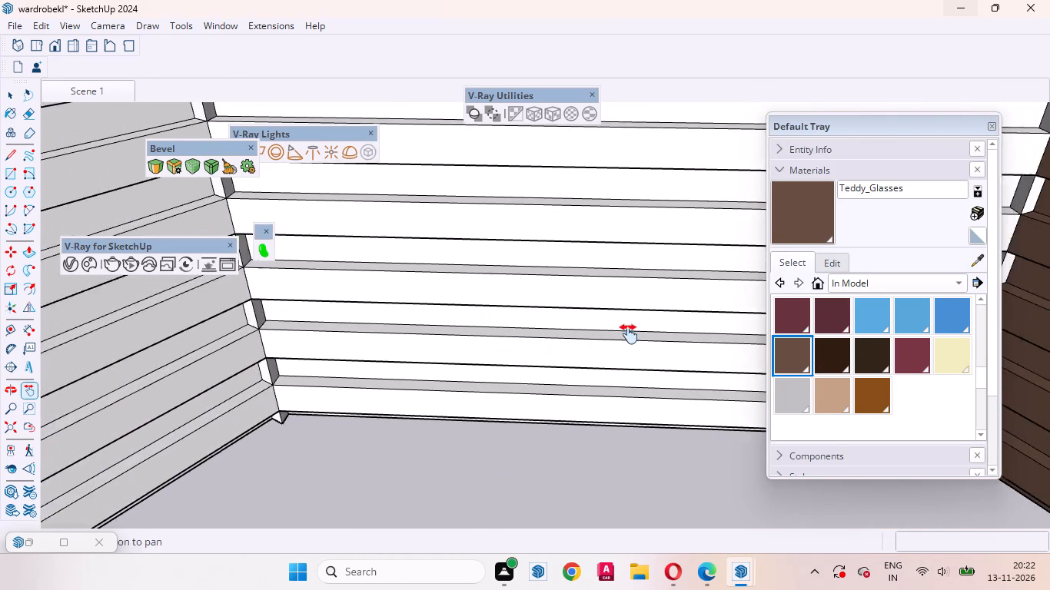
drag(629, 334, 530, 265)
middle_drag(530, 387, 540, 289)
drag(593, 235, 537, 275)
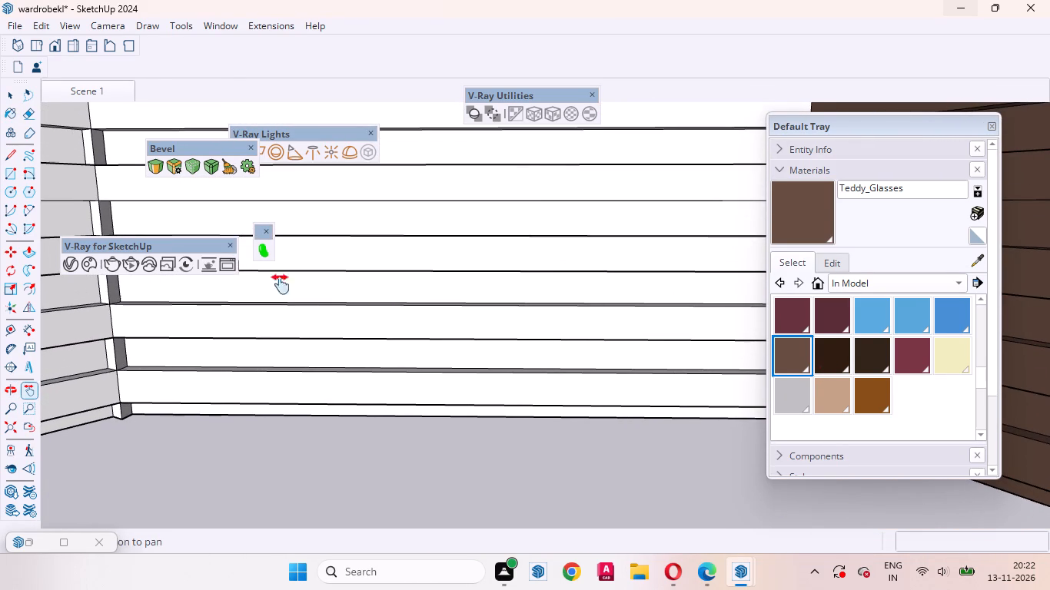
click(798, 215)
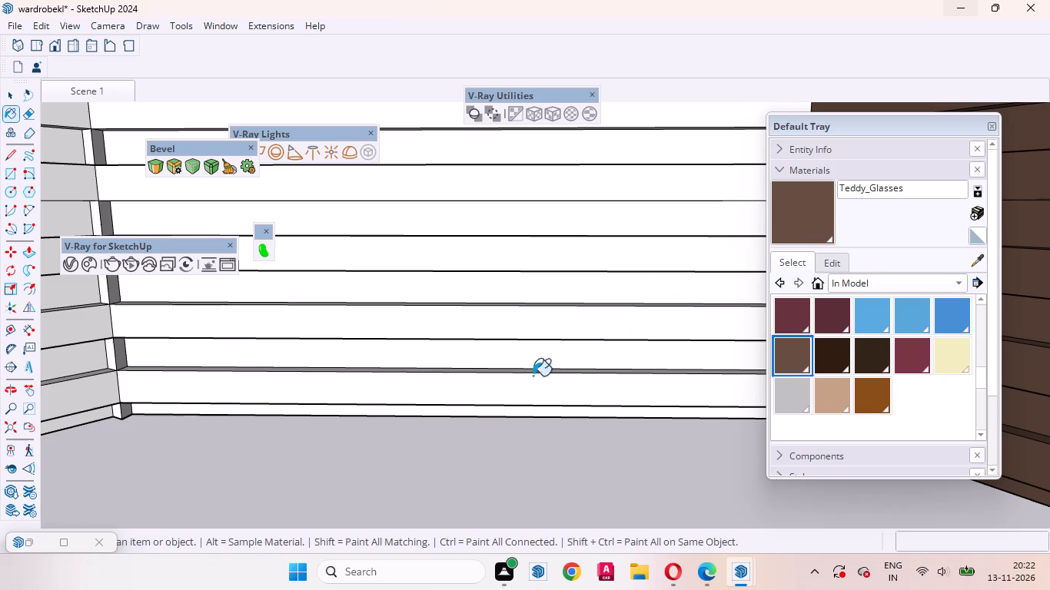
click(550, 365)
click(527, 398)
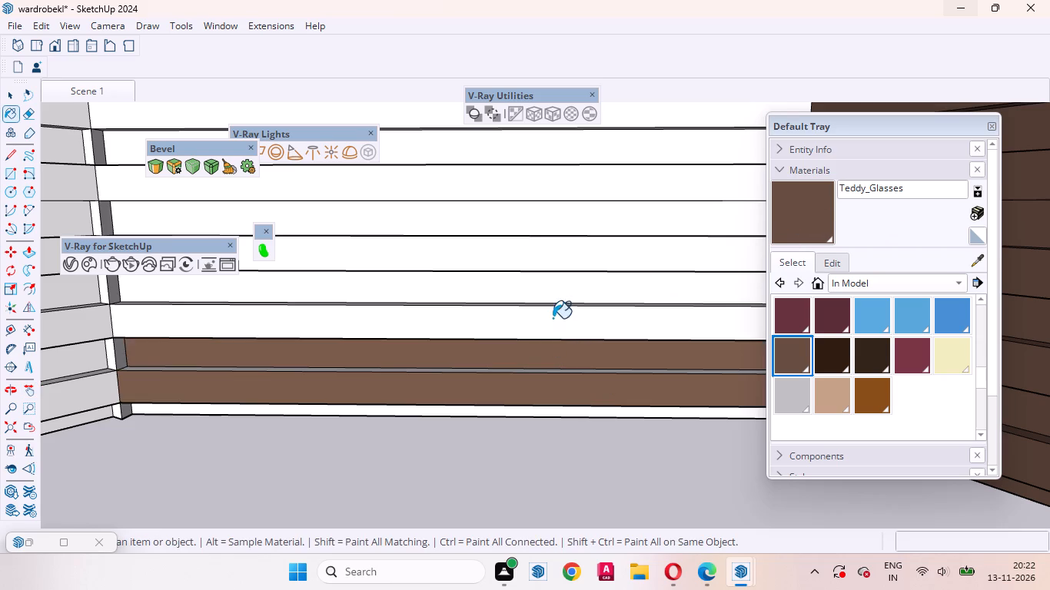
click(553, 318)
click(563, 271)
click(566, 224)
click(530, 290)
click(553, 270)
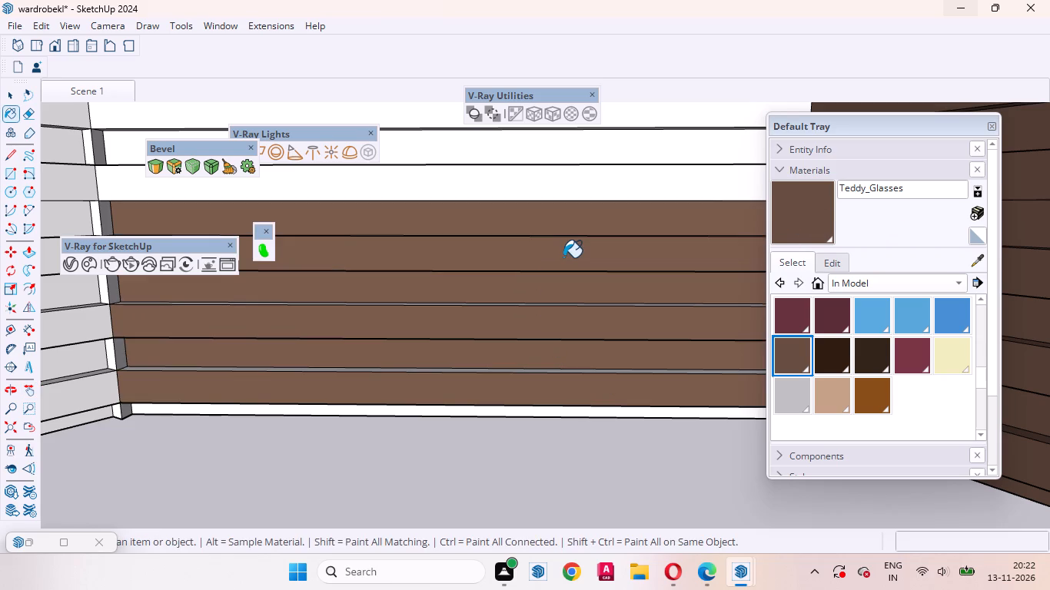
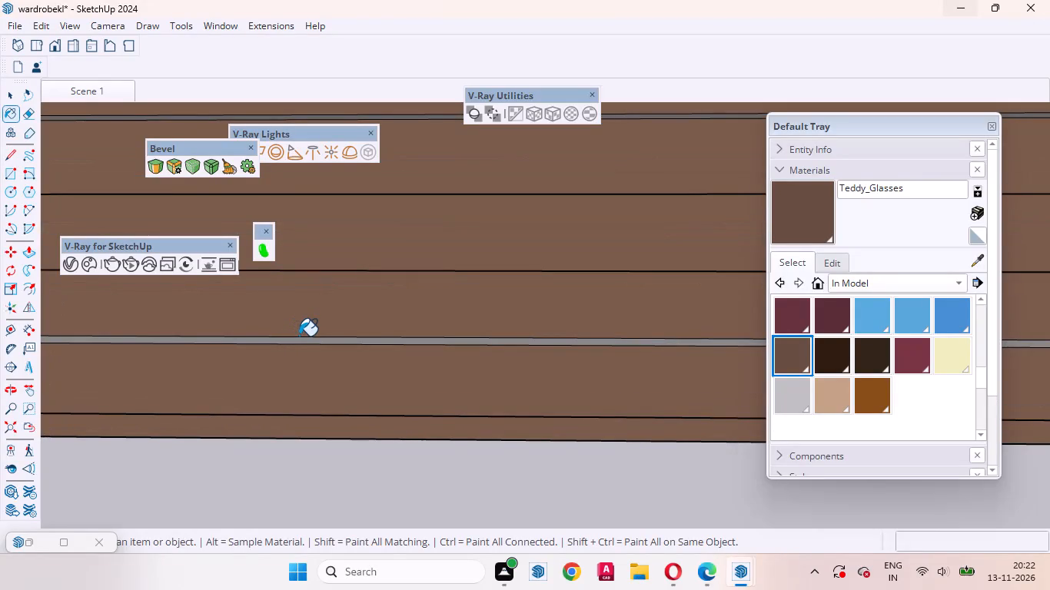
Paint the thin grey groove ledges between the brown strips at the bottom of the wall with Teddy_Glasses.
click(300, 337)
click(321, 344)
scroll(330, 342, up, 5)
click(332, 340)
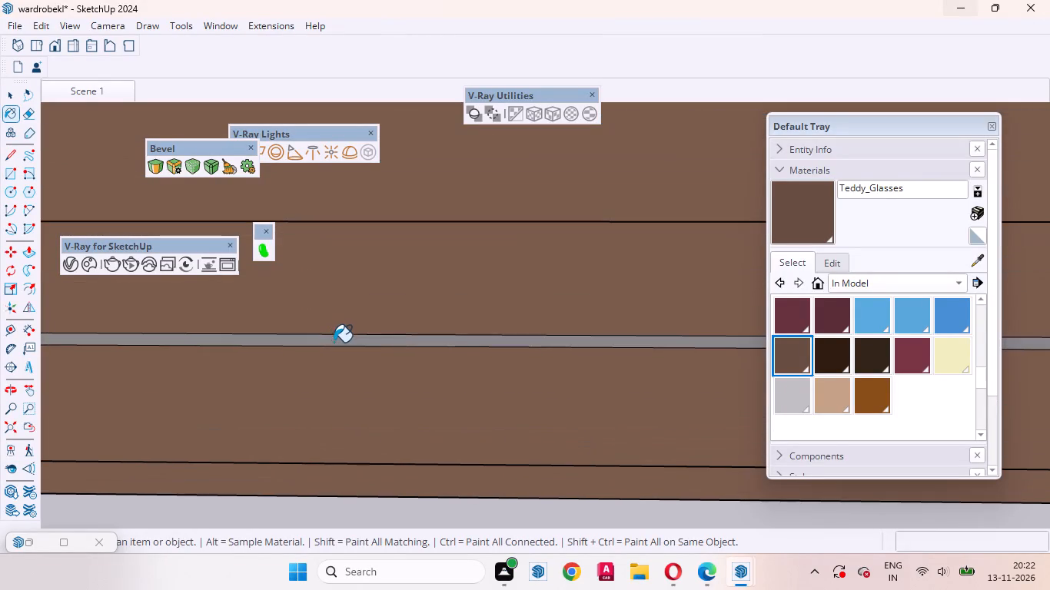
scroll(318, 465, down, 16)
scroll(375, 373, up, 2)
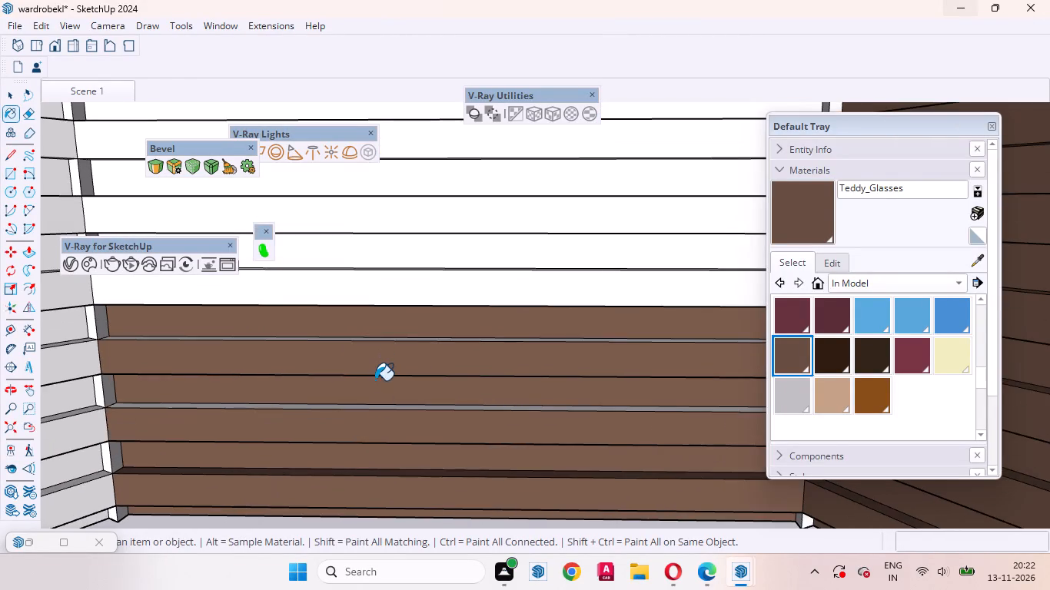
middle_drag(375, 410, 370, 489)
click(377, 399)
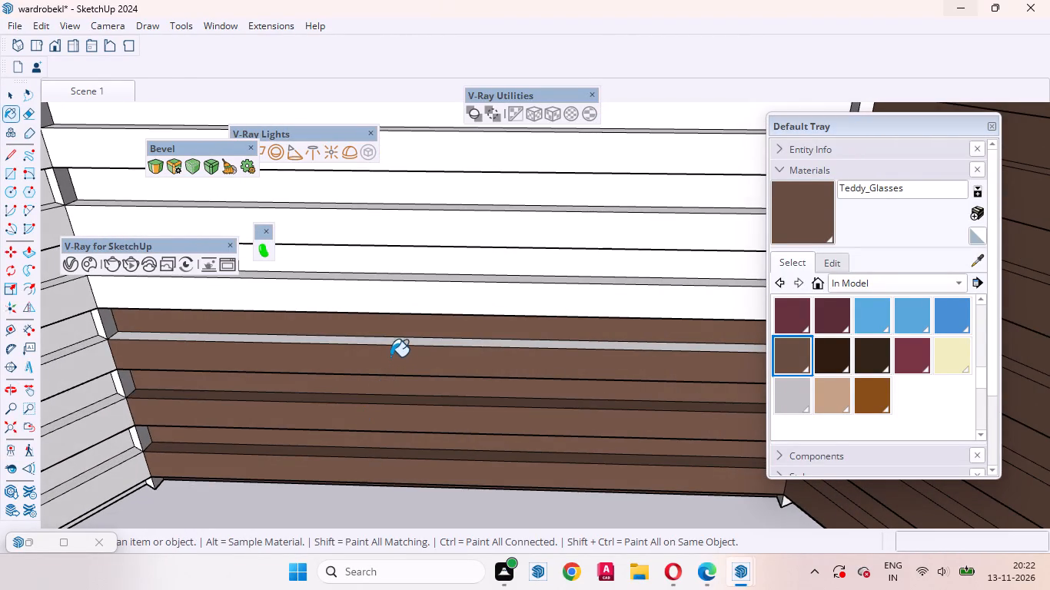
click(407, 339)
Paint the next five white strips up the same wall and the thin ledges between them with Teddy_Glasses.
click(416, 306)
click(426, 259)
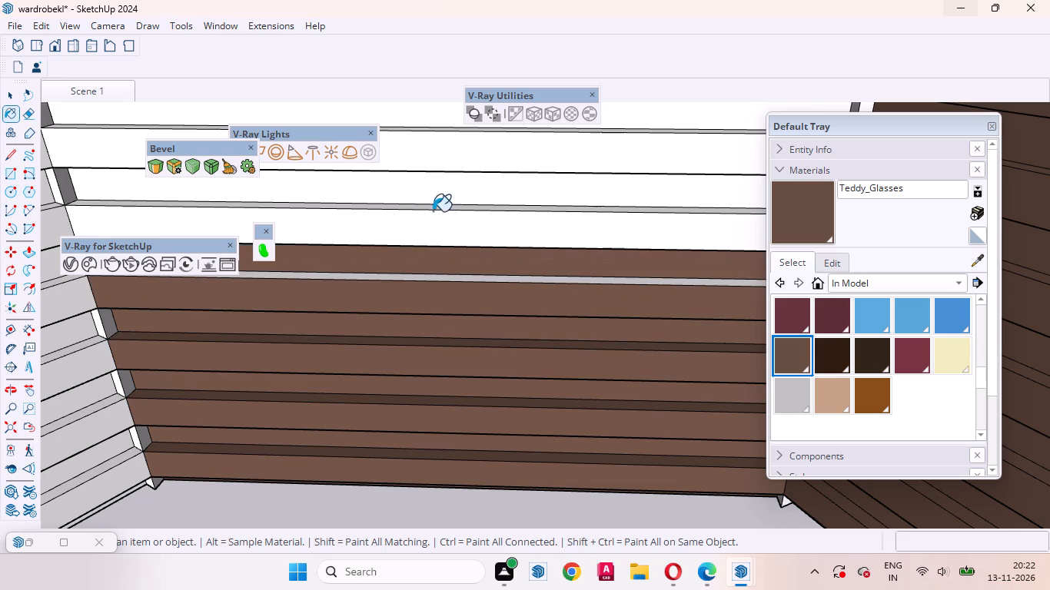
click(433, 211)
click(437, 173)
click(440, 197)
click(441, 216)
click(414, 274)
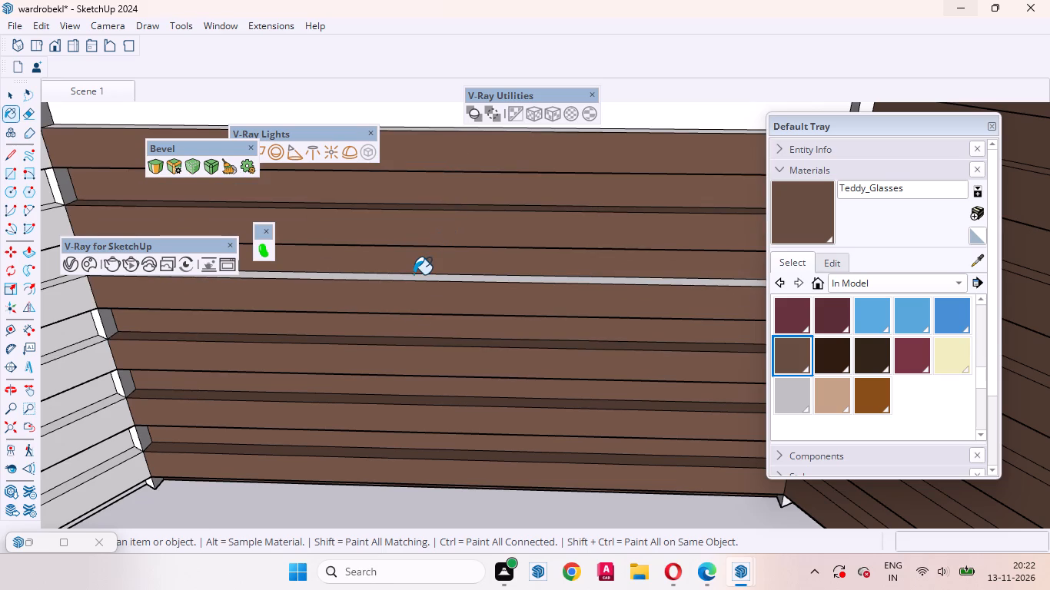
click(417, 278)
Paint the top three rows of strips and groove faces at the wall's upper edge with Teddy_Glasses.
scroll(440, 417, down, 6)
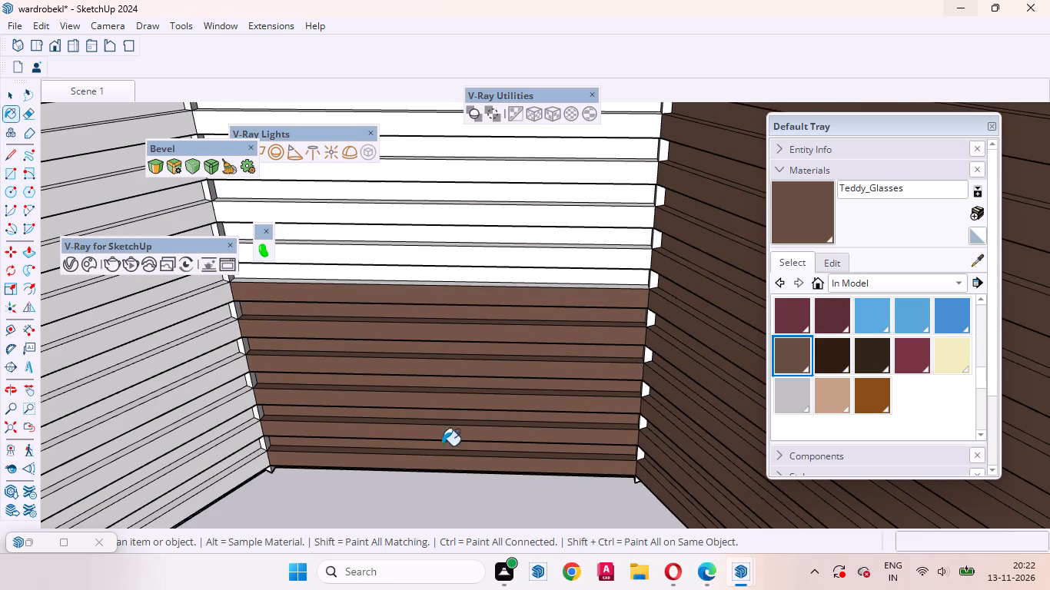
middle_drag(471, 333, 475, 468)
scroll(480, 444, down, 6)
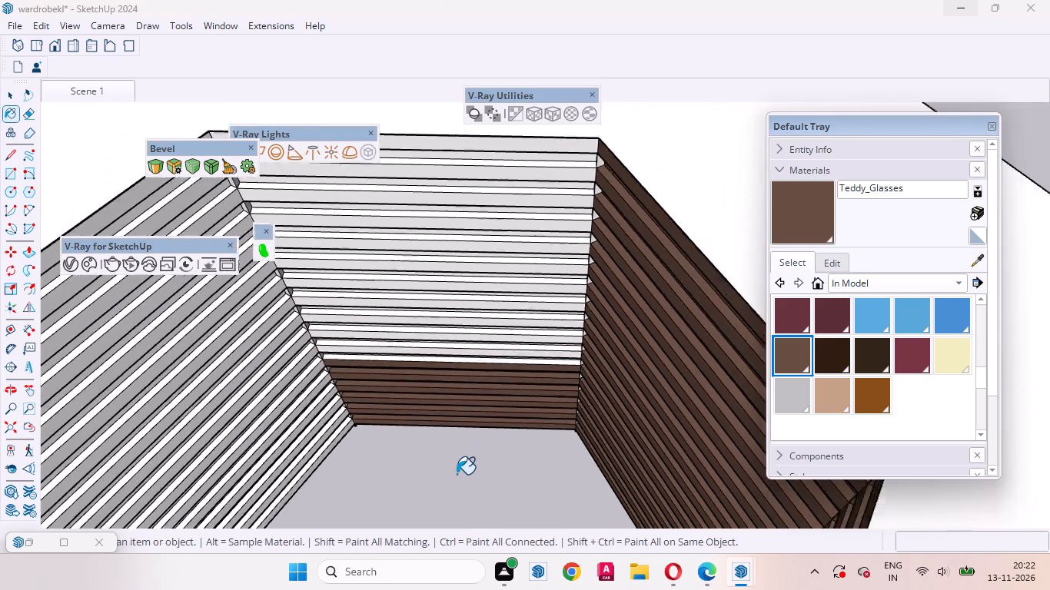
scroll(457, 474, down, 2)
scroll(357, 258, up, 4)
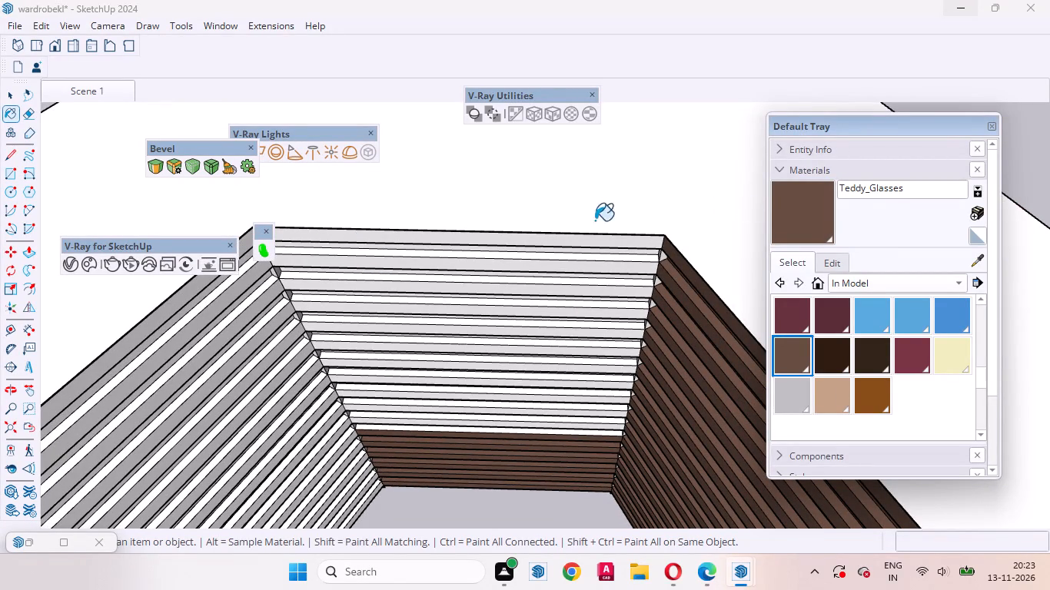
scroll(480, 234, up, 6)
click(620, 241)
click(611, 272)
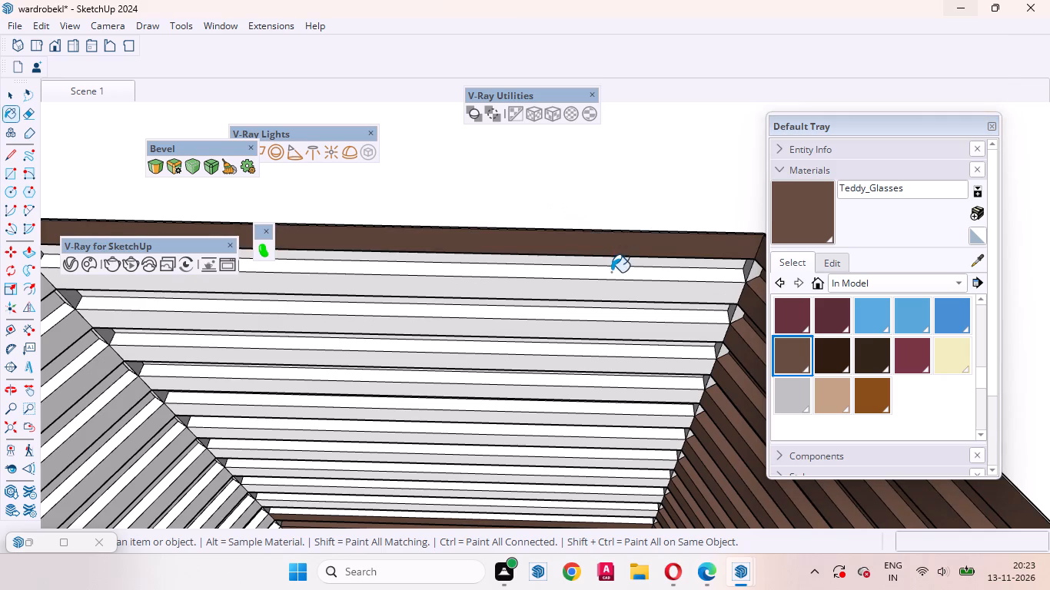
click(600, 278)
click(598, 300)
click(600, 291)
click(570, 329)
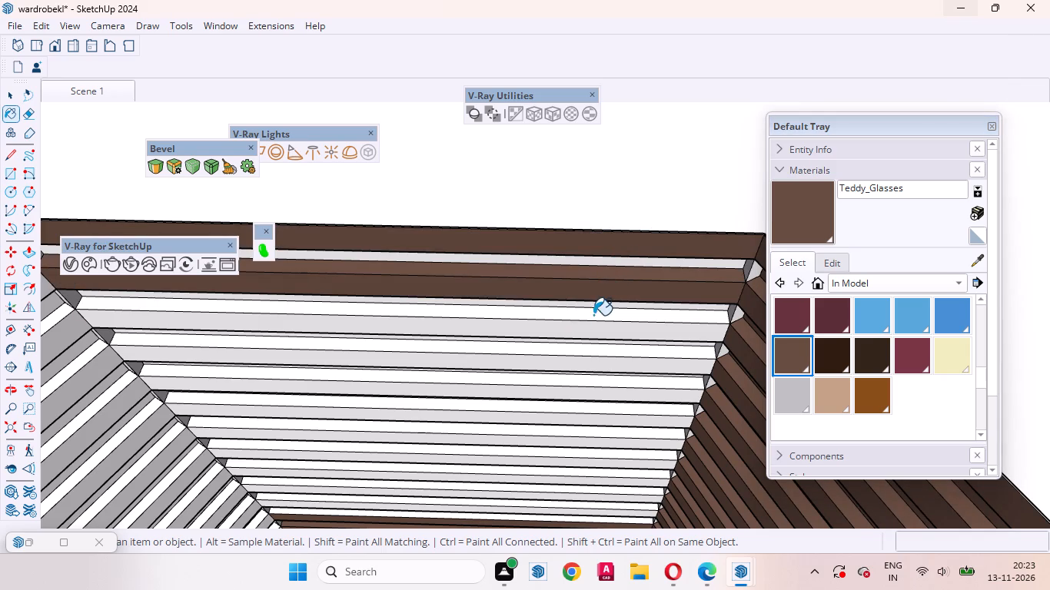
click(596, 310)
click(596, 310)
click(600, 297)
click(614, 260)
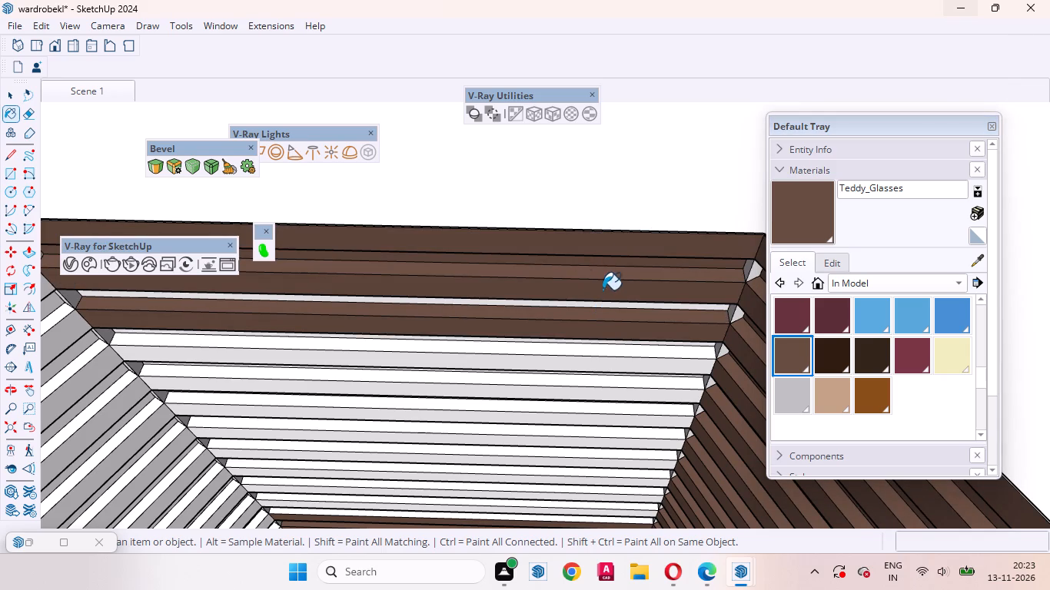
Paint the next three rows of white strips and groove faces down the same wall with Teddy_Glasses.
click(593, 303)
click(590, 352)
click(582, 362)
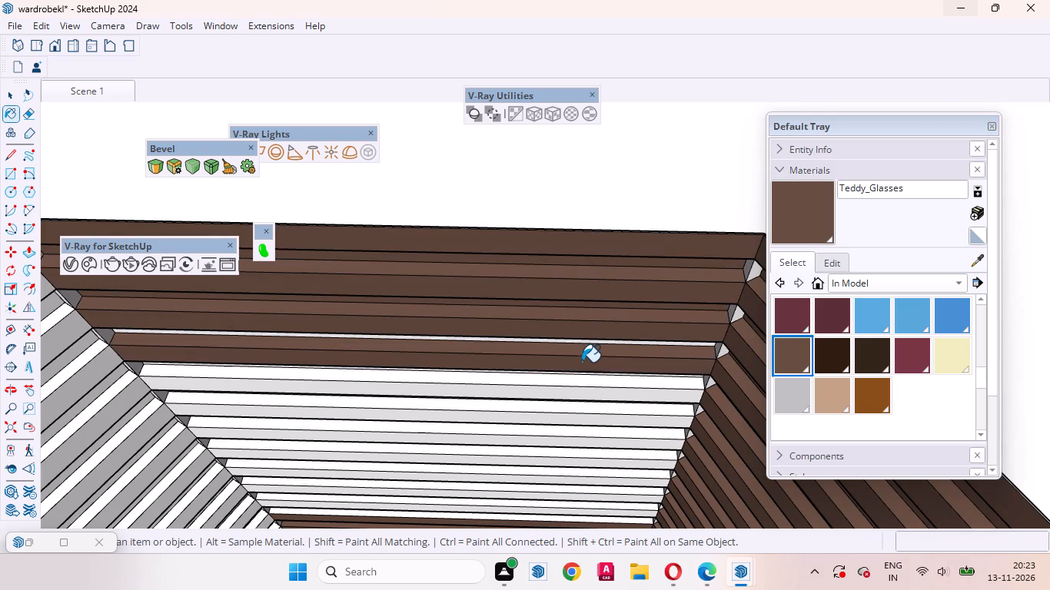
click(585, 339)
click(588, 342)
click(569, 381)
click(573, 400)
click(577, 416)
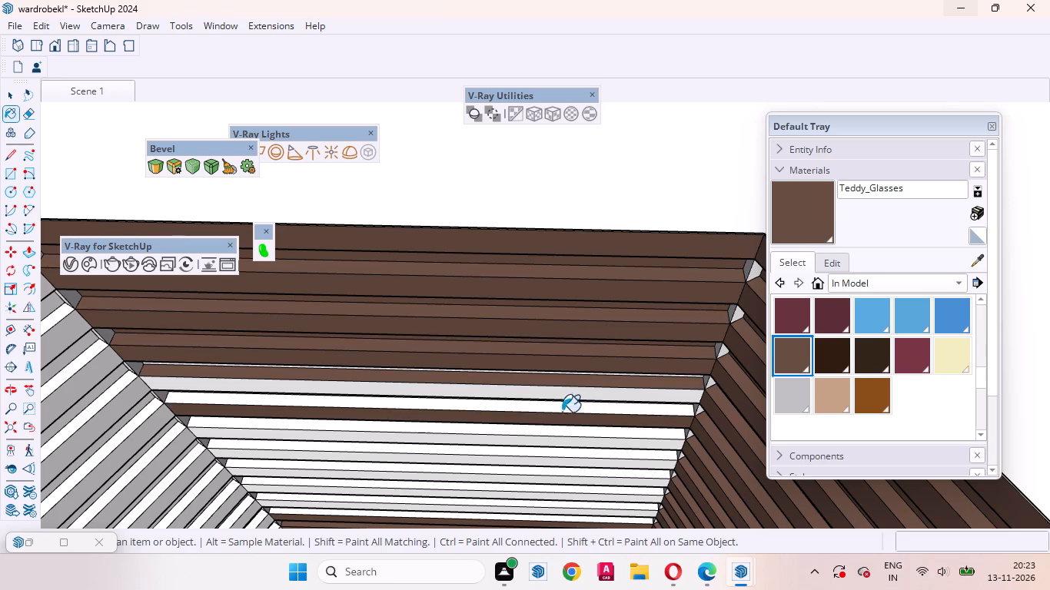
click(563, 405)
click(563, 400)
click(571, 396)
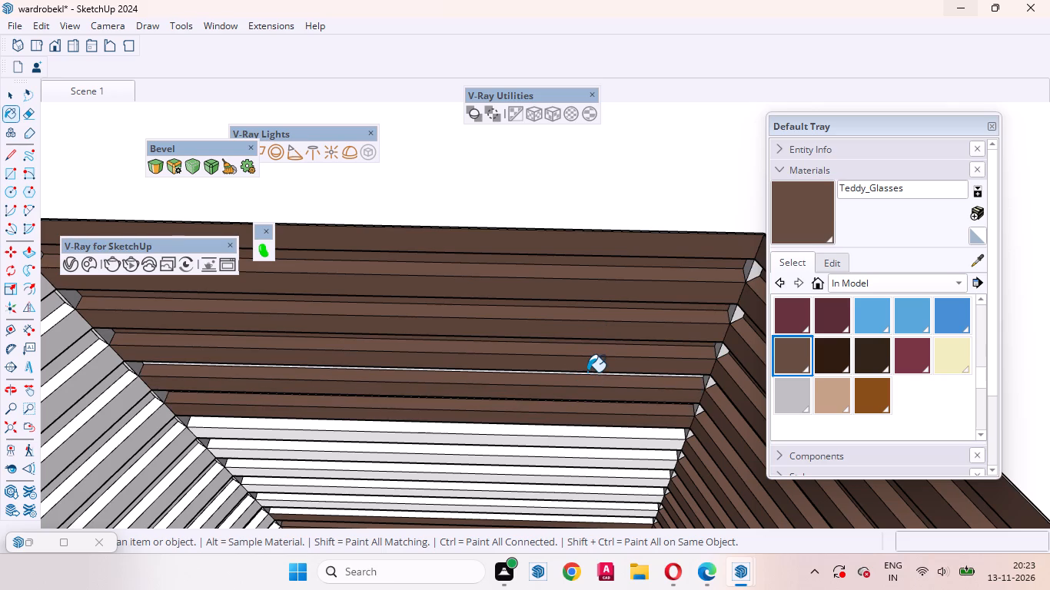
click(587, 372)
click(587, 375)
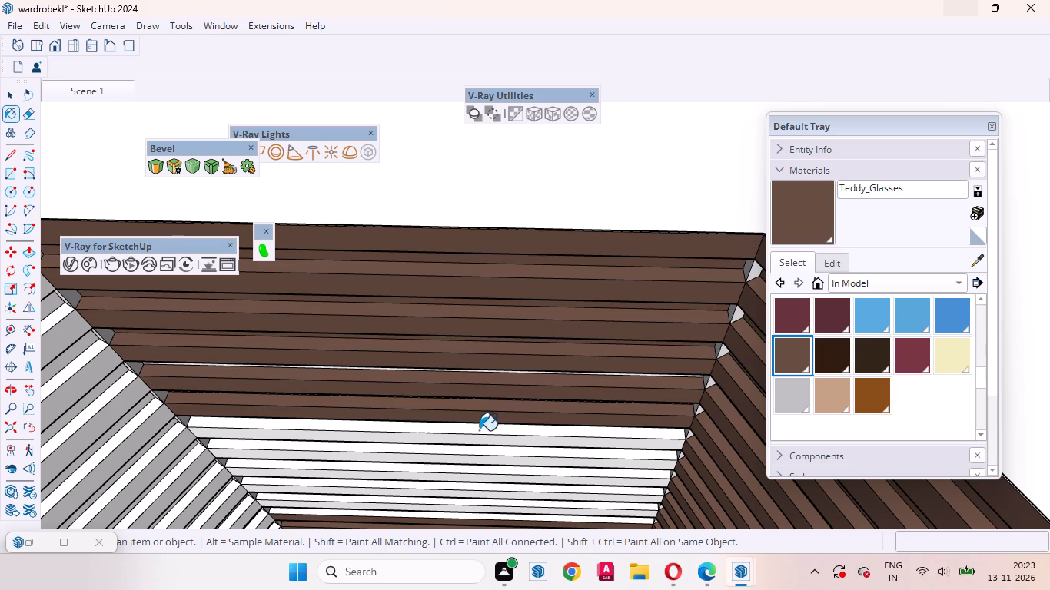
Paint the remaining white strips and groove undersides down to the already brown lower part of the wall with Teddy_Glasses.
click(479, 430)
click(493, 466)
click(482, 446)
click(490, 442)
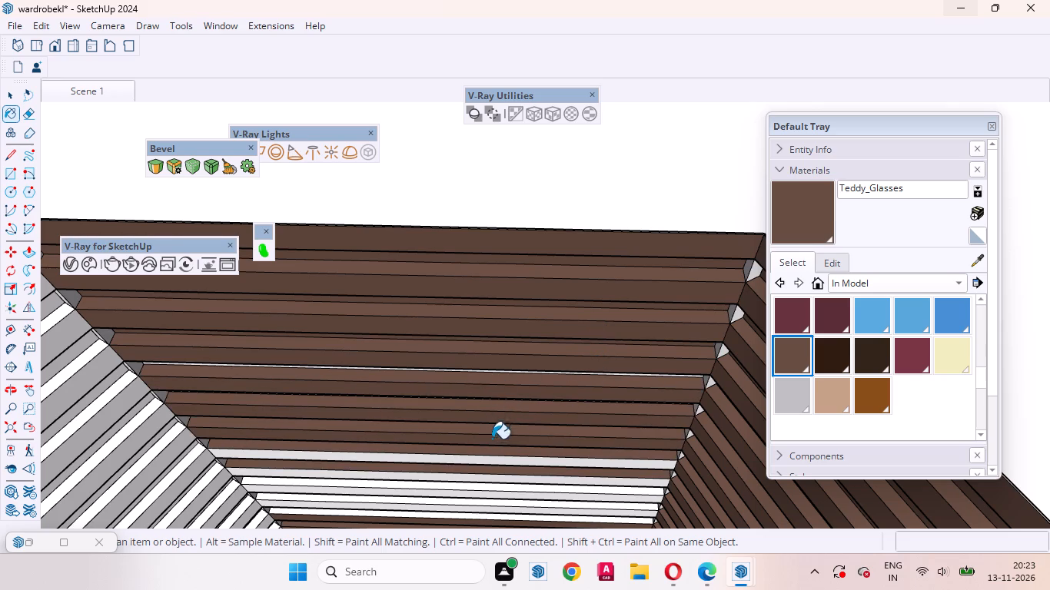
click(489, 464)
click(490, 459)
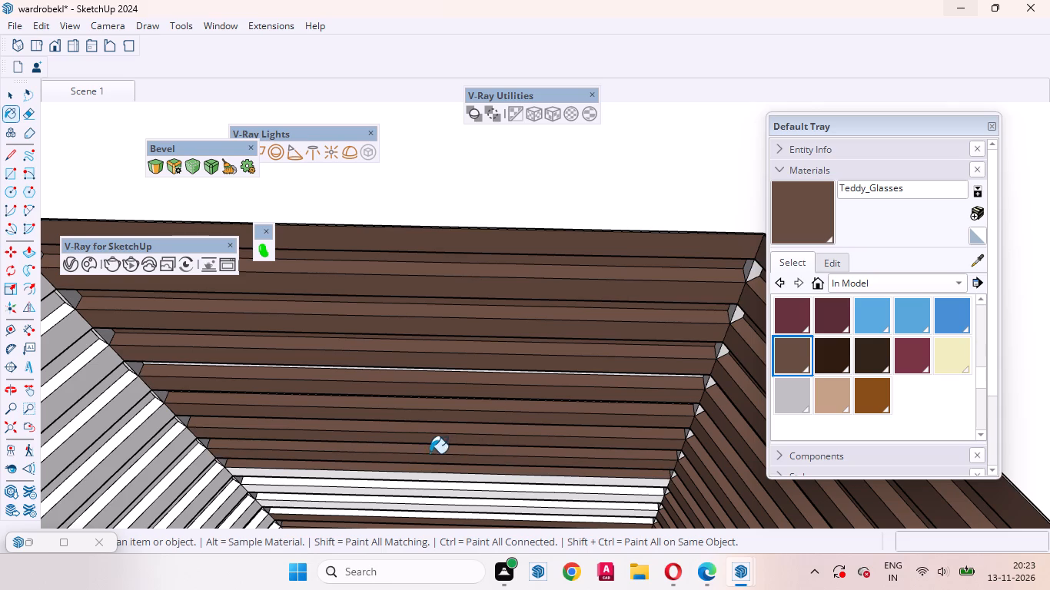
click(367, 474)
click(352, 493)
click(347, 509)
click(353, 520)
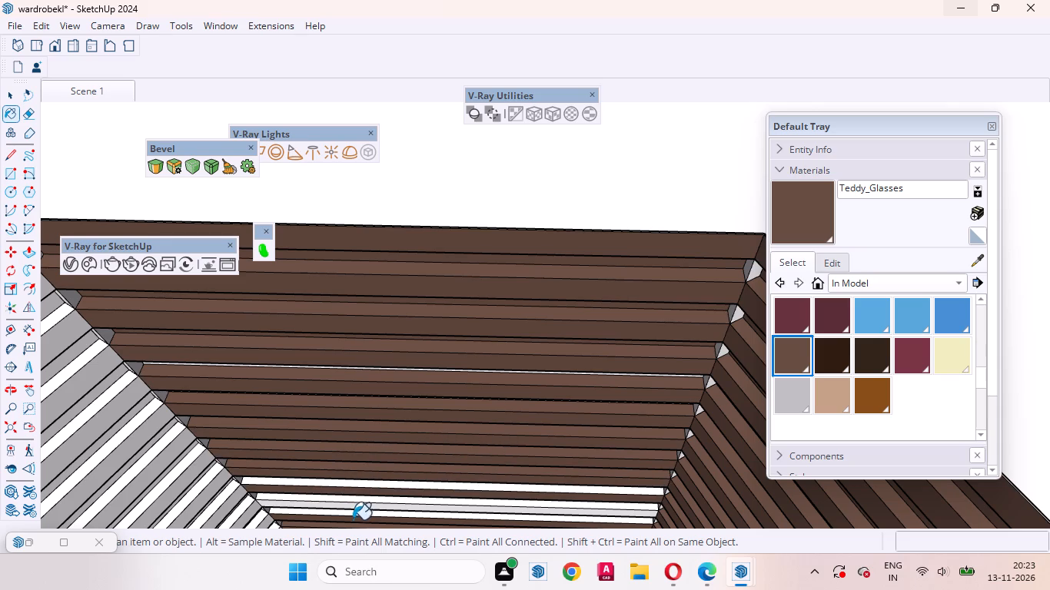
click(357, 512)
click(365, 502)
click(369, 499)
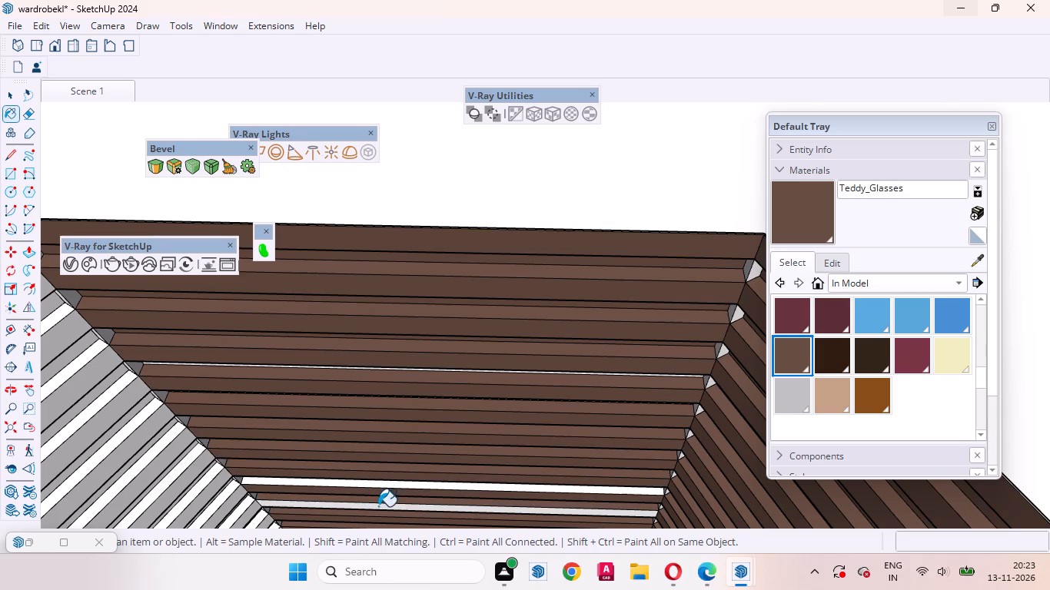
click(378, 509)
click(391, 486)
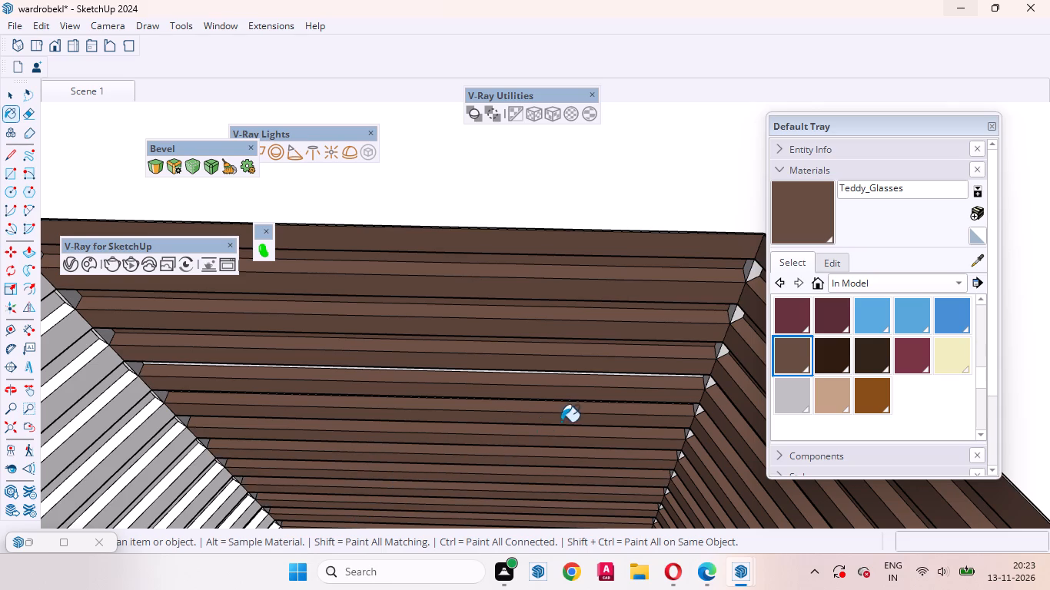
Paint five of the wide white recessed strips left between the brown strips of the wall with Teddy_Glasses.
middle_drag(592, 422, 621, 194)
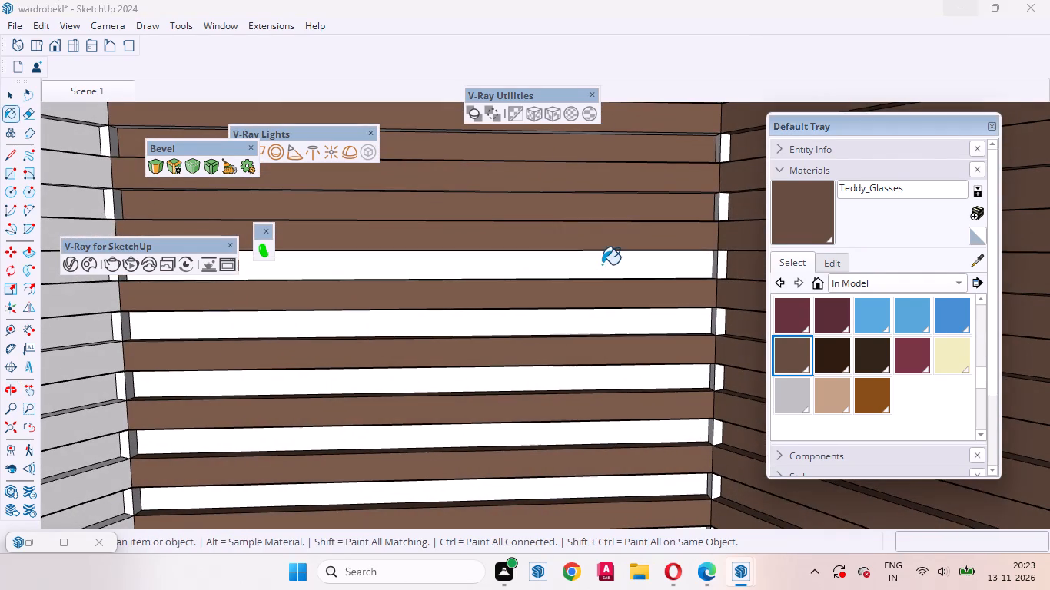
click(602, 264)
click(574, 312)
click(560, 389)
click(555, 440)
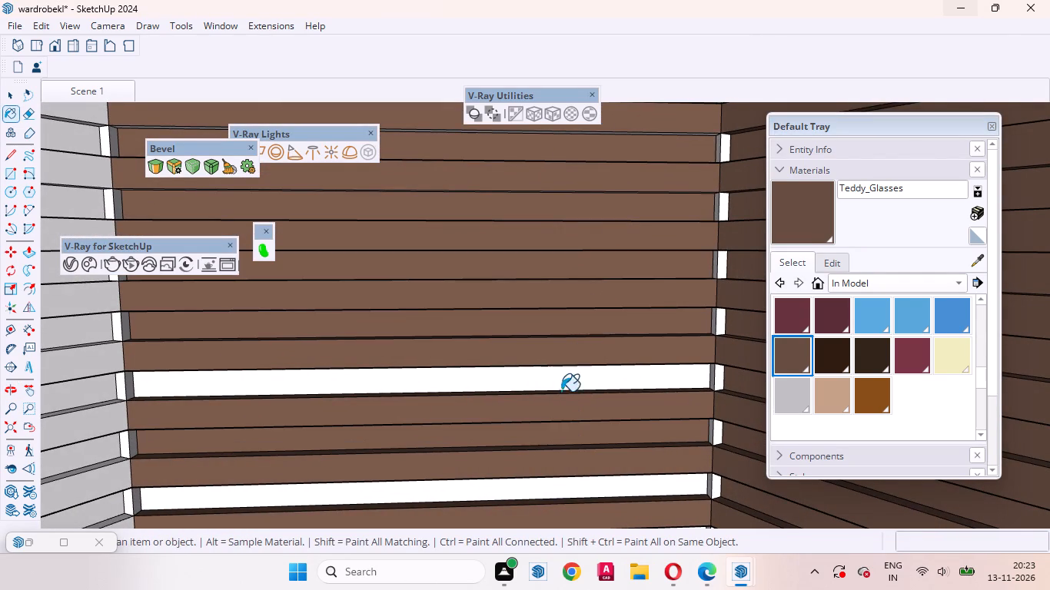
click(569, 376)
click(560, 487)
Paint the last three white recessed strips in the middle of the wall with Teddy_Glasses.
middle_drag(614, 270, 602, 422)
scroll(618, 258, down, 6)
scroll(589, 476, up, 3)
middle_drag(564, 453, 558, 330)
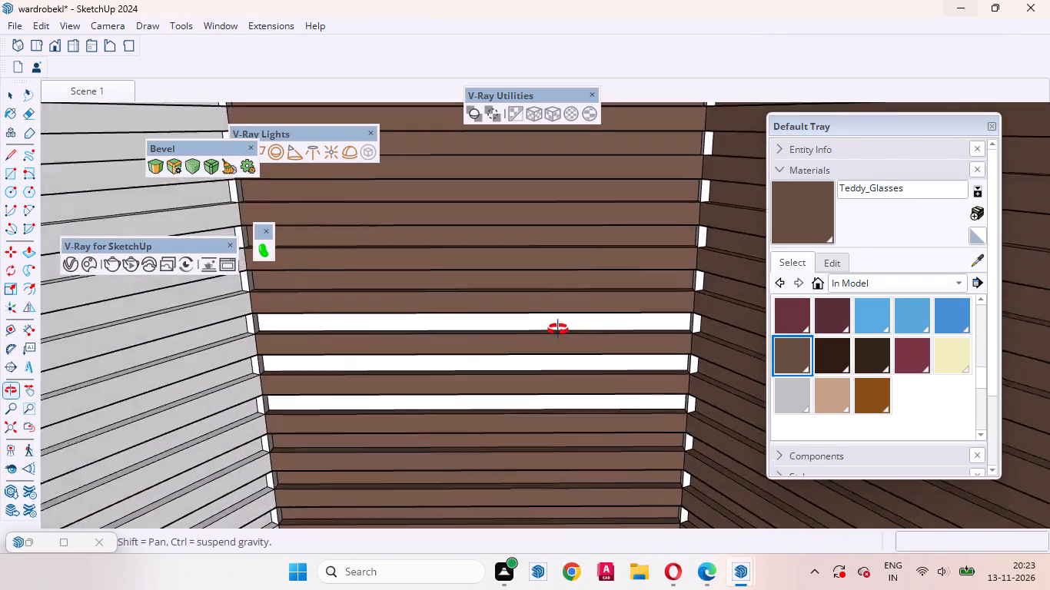
middle_drag(558, 330, 559, 313)
click(557, 313)
click(564, 349)
click(580, 361)
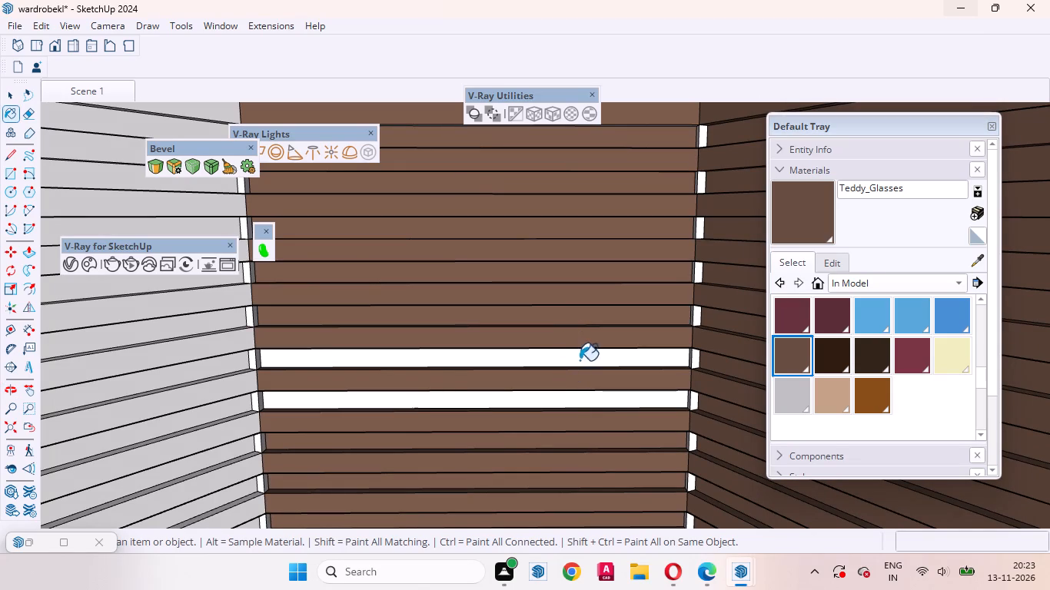
click(563, 396)
Paint seven white groove end faces along the corner with the neighbouring brown wall with Teddy_Glasses.
scroll(697, 338, up, 3)
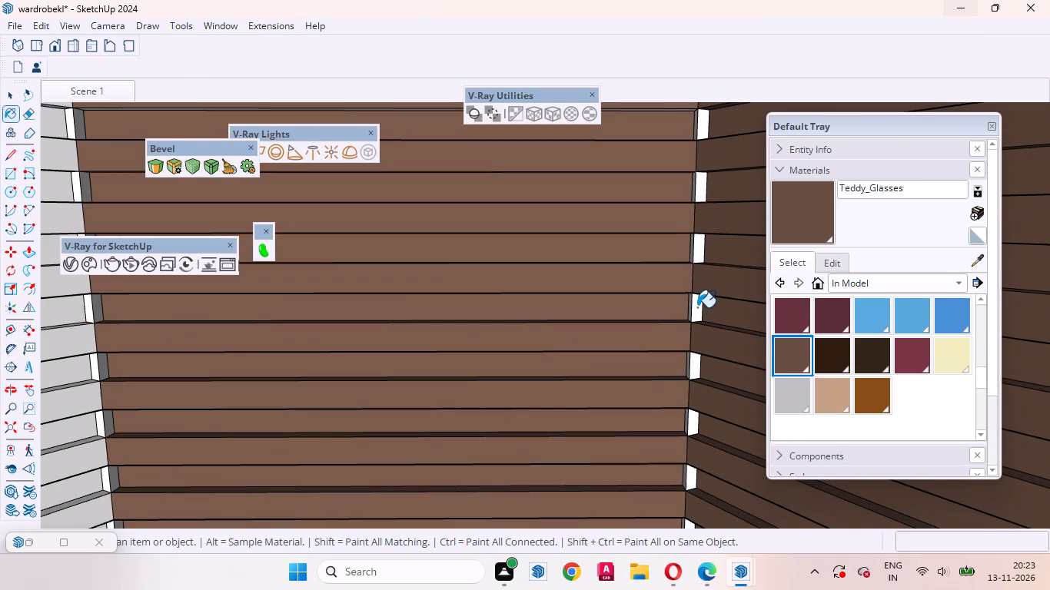
click(697, 307)
click(696, 366)
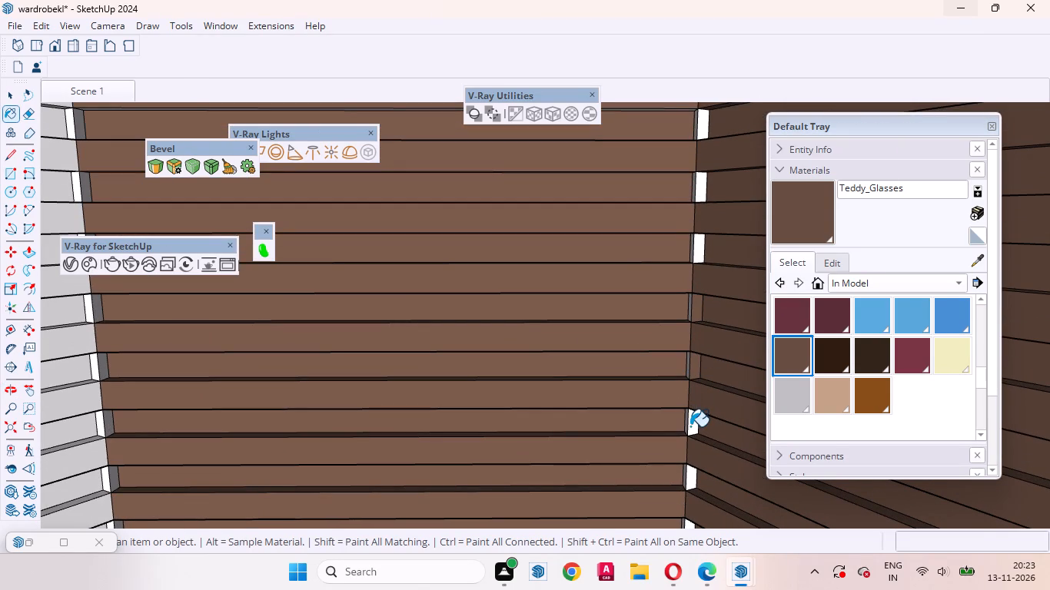
click(692, 426)
middle_click(687, 433)
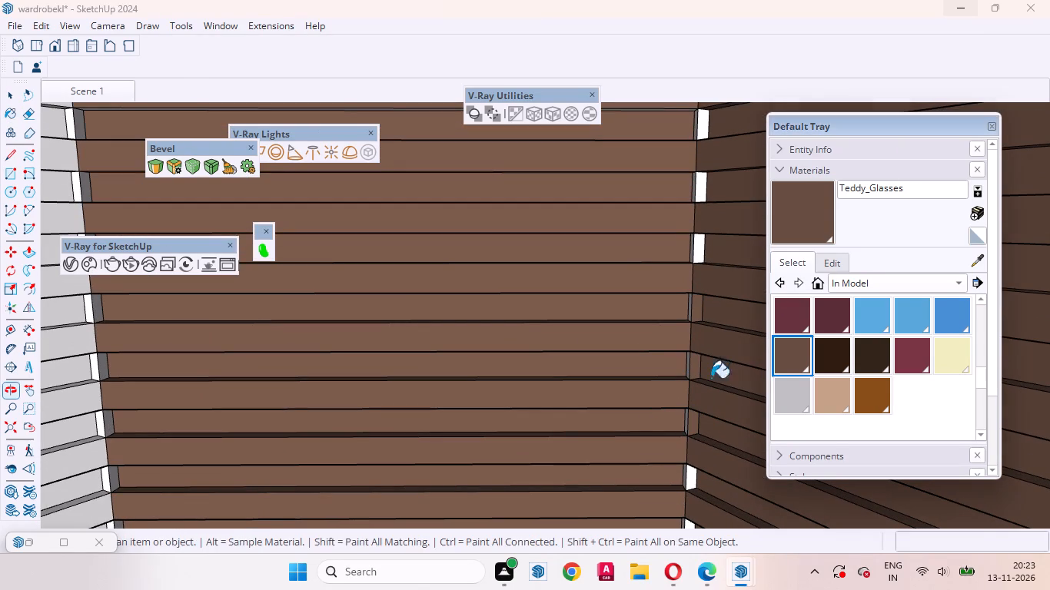
click(700, 244)
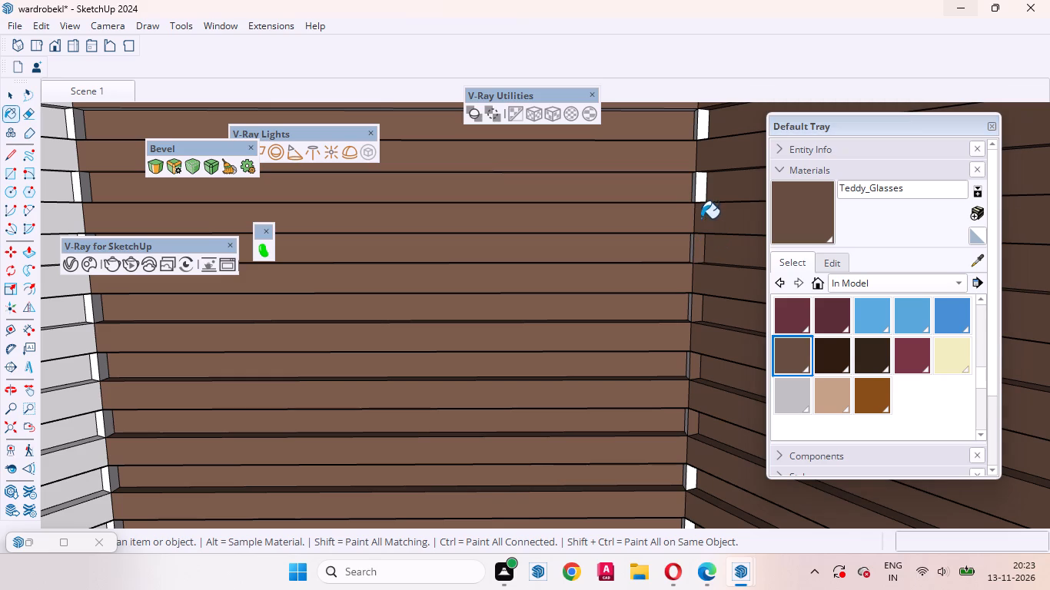
click(702, 194)
click(706, 128)
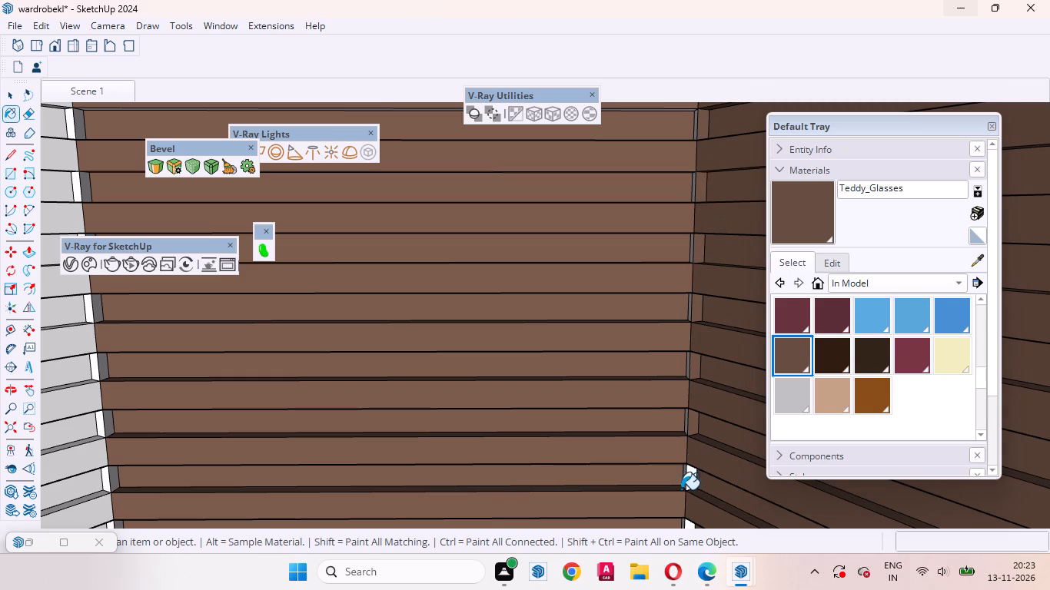
click(695, 483)
Paint the eight white groove end faces in the corner between the two brown walls with Teddy_Glasses.
middle_drag(656, 427, 813, 483)
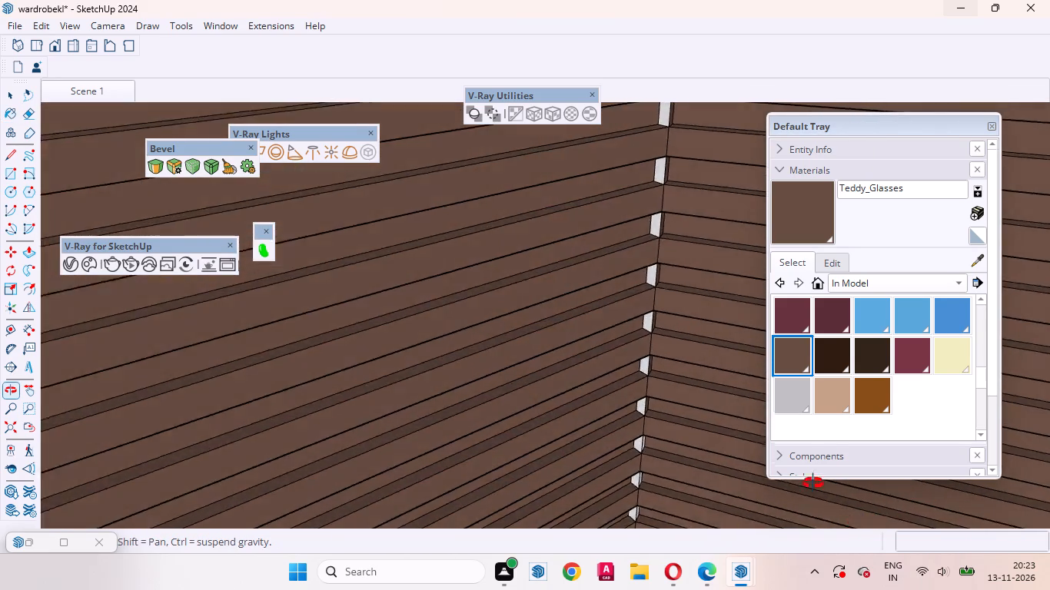
middle_drag(813, 483, 792, 434)
scroll(614, 293, down, 6)
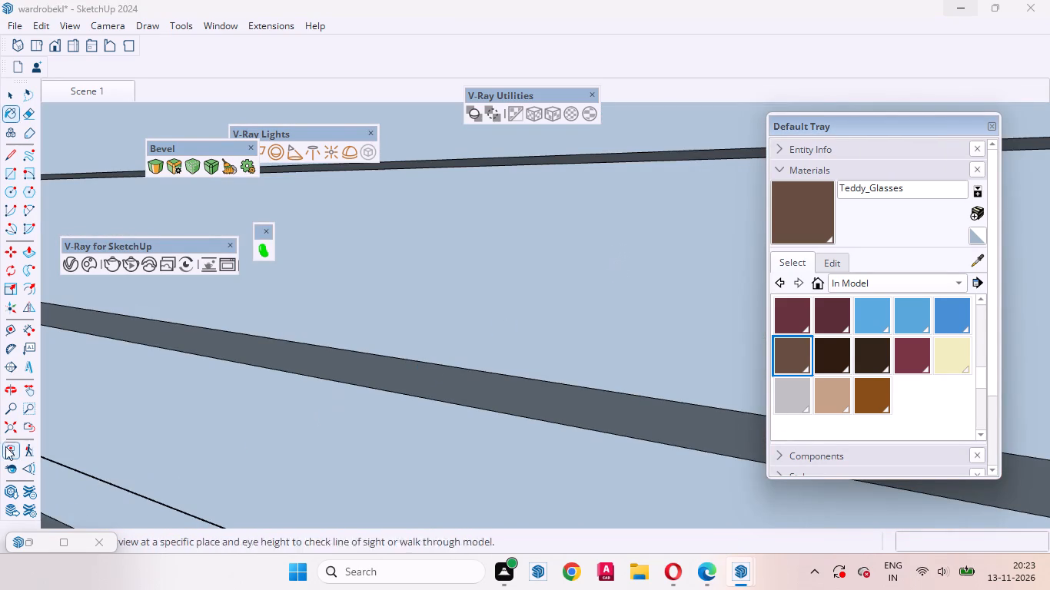
click(26, 429)
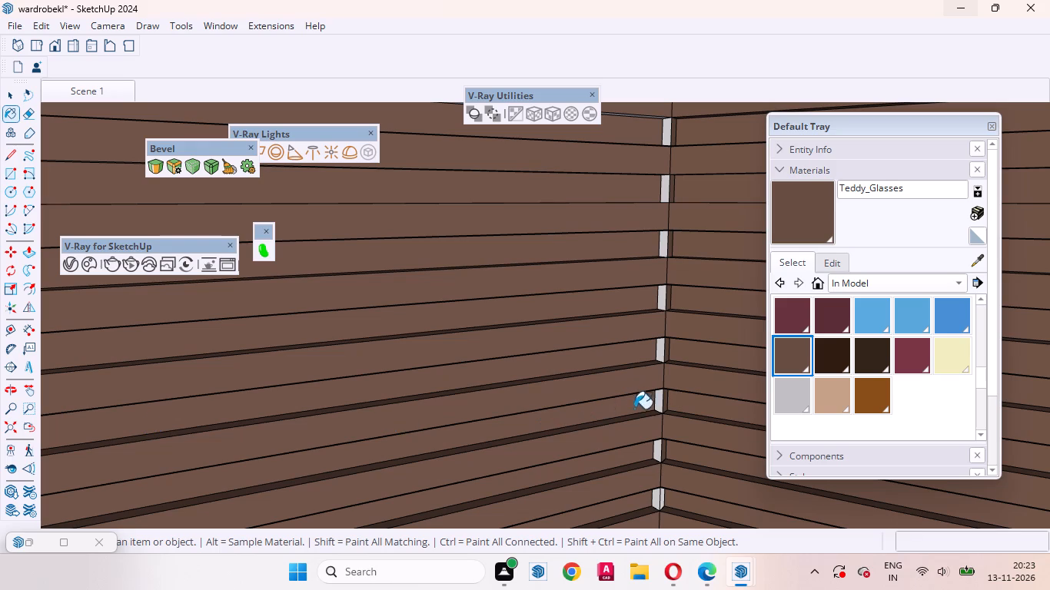
click(658, 401)
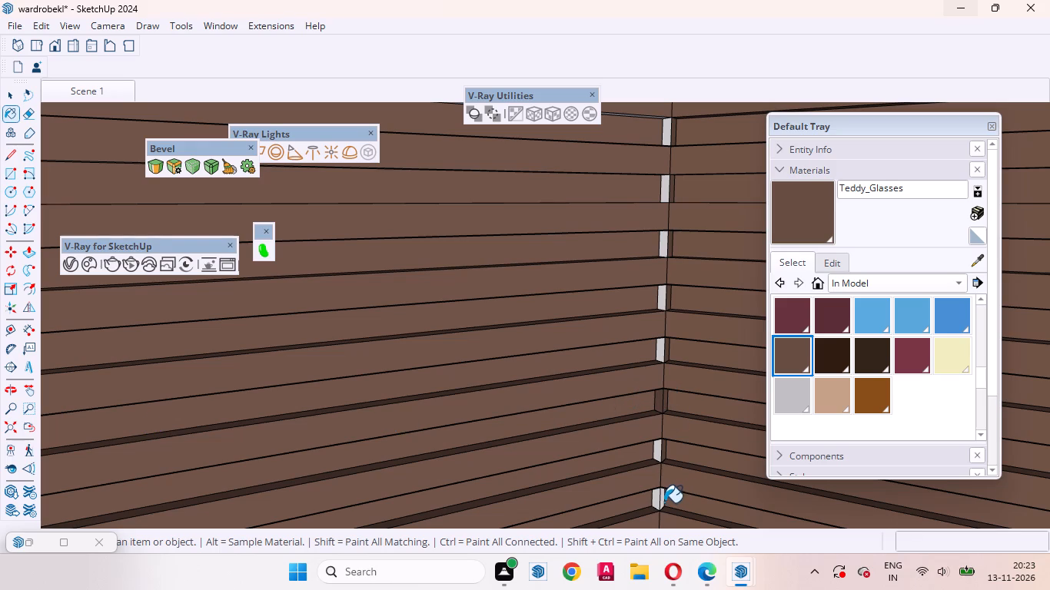
click(663, 500)
click(657, 502)
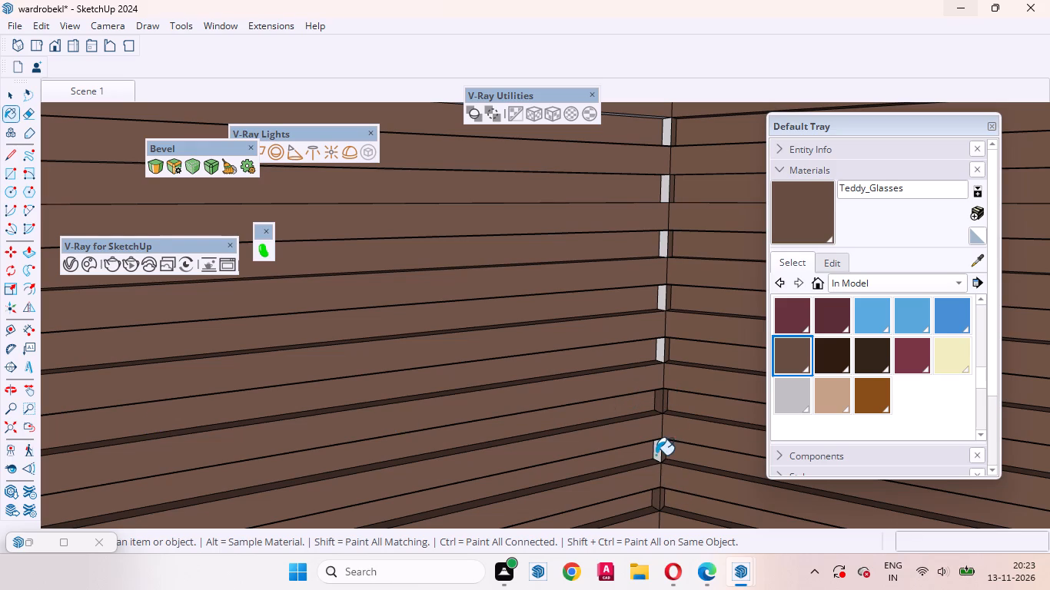
click(656, 455)
click(656, 350)
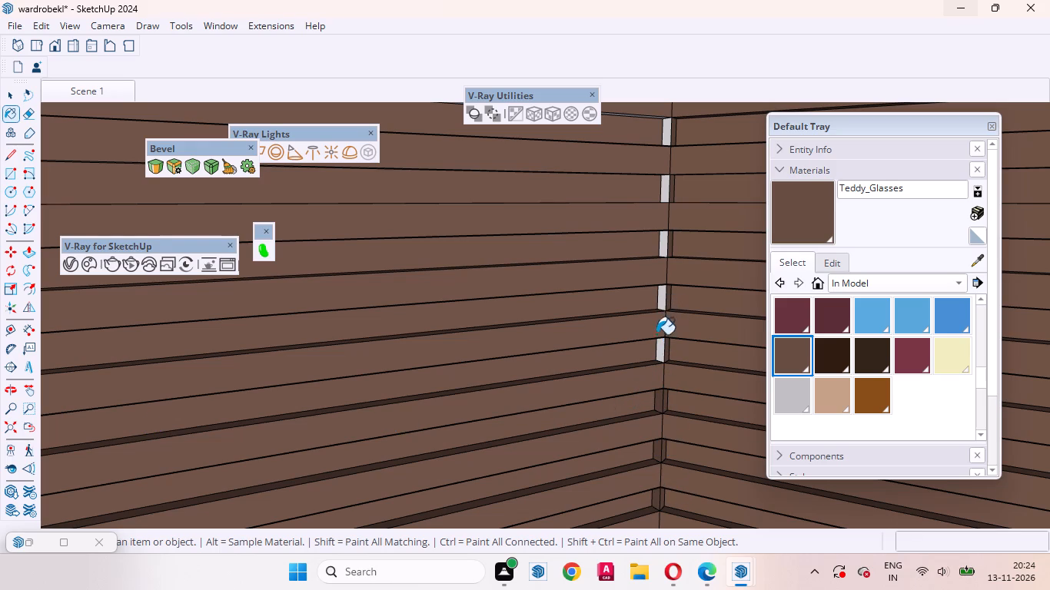
click(660, 341)
click(661, 302)
click(667, 237)
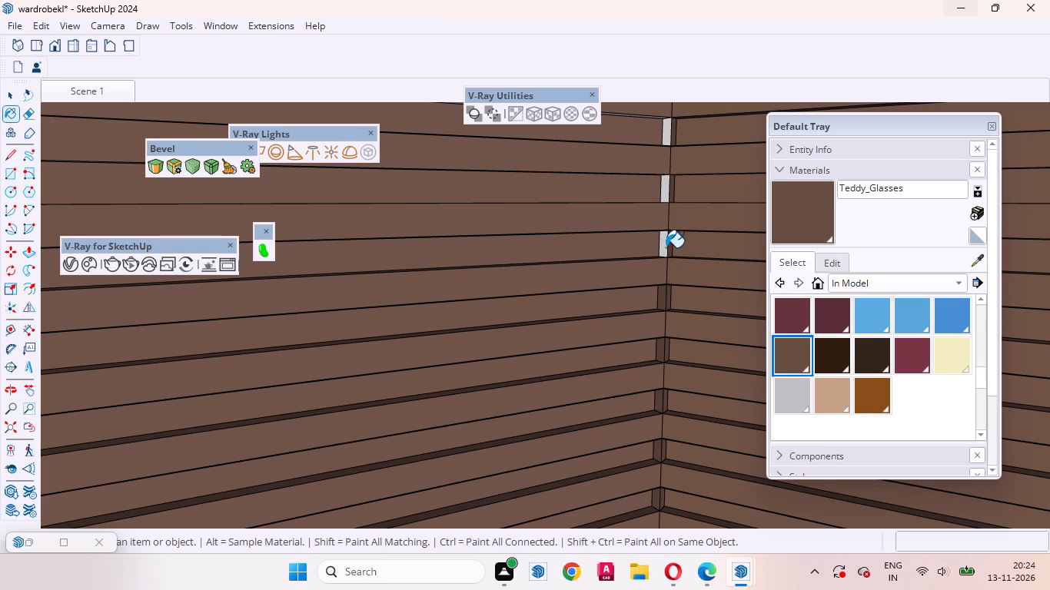
click(662, 247)
click(665, 196)
click(663, 138)
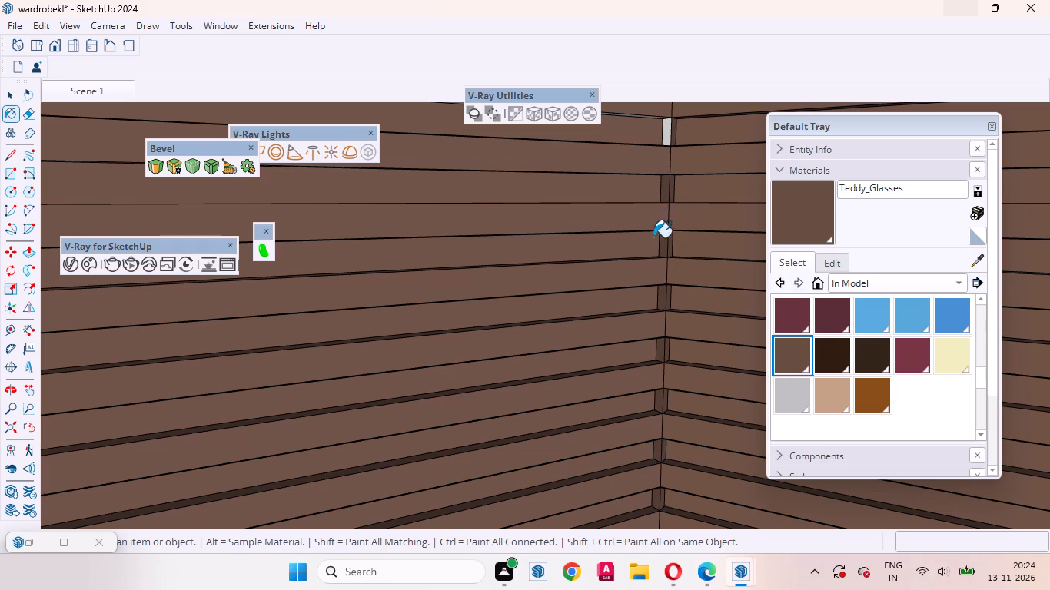
click(664, 132)
Paint the five remaining white groove end faces at the top of the same brown corner with Teddy_Glasses.
scroll(604, 567, down, 3)
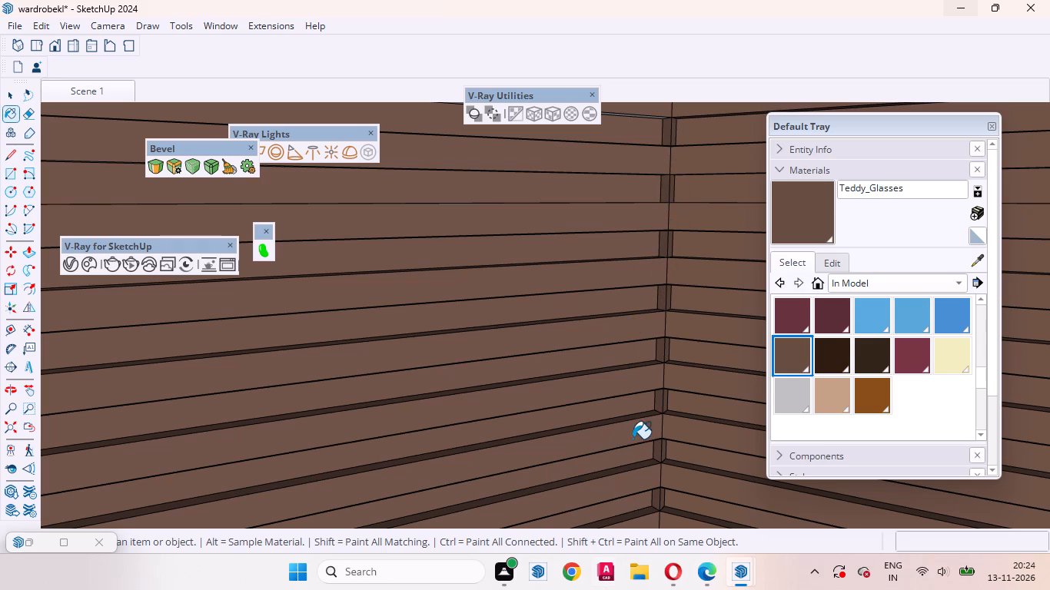
scroll(630, 426, down, 6)
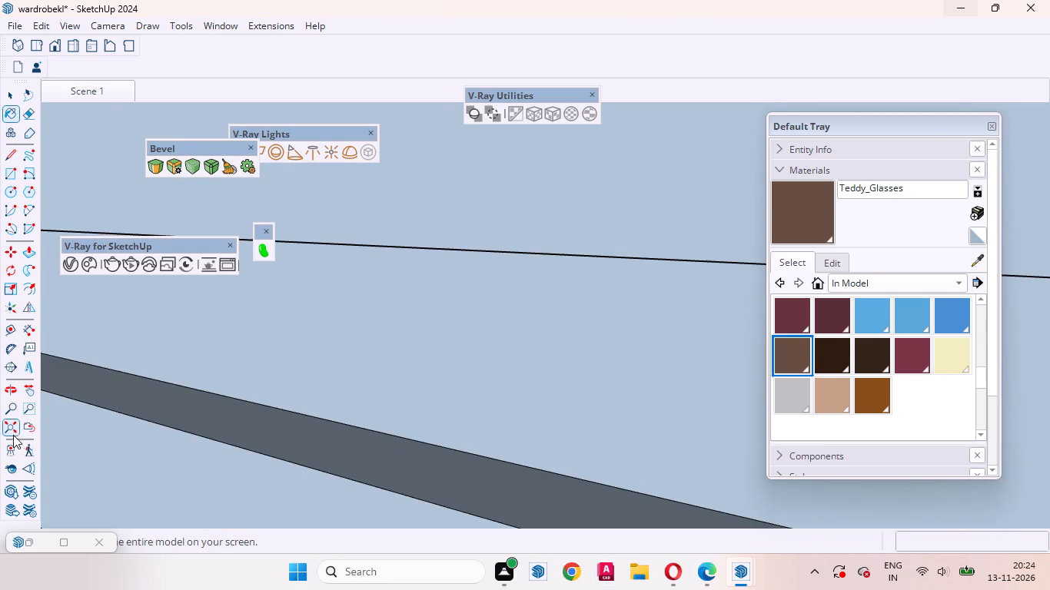
click(24, 432)
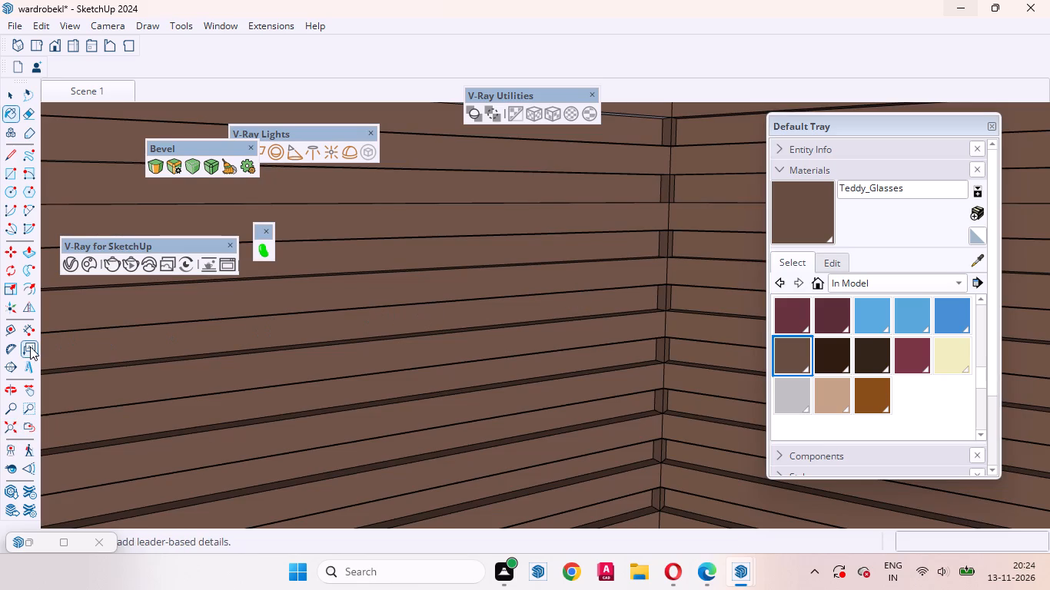
click(25, 393)
drag(596, 264, 572, 448)
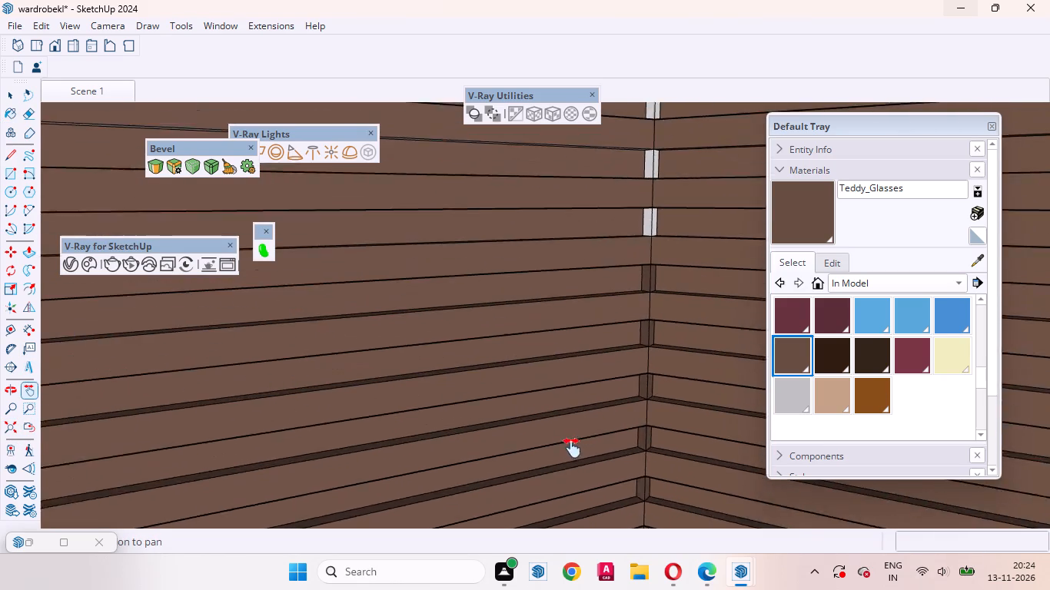
drag(572, 448, 554, 539)
drag(659, 365, 656, 456)
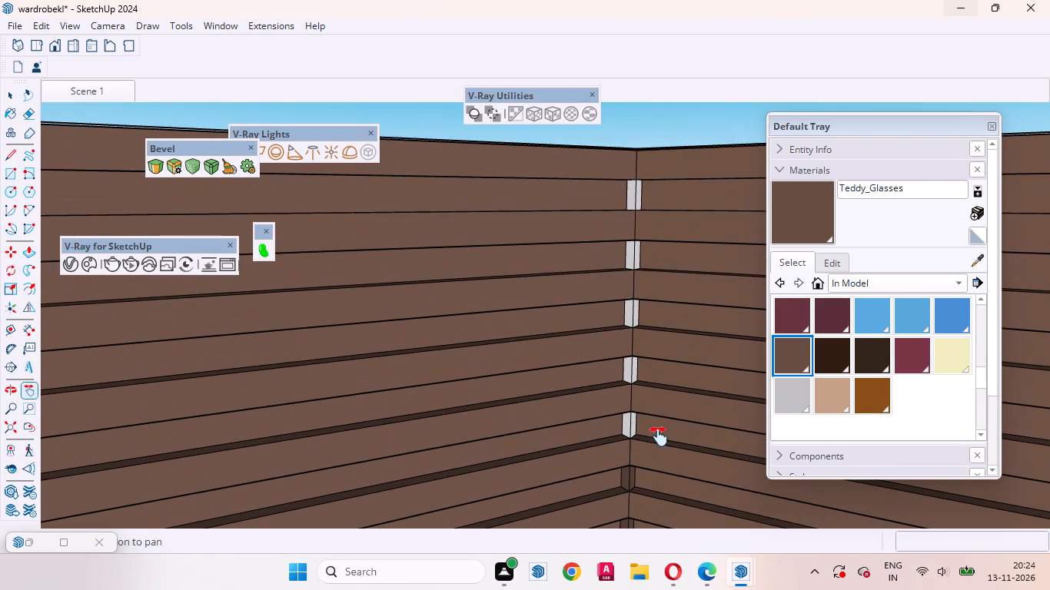
click(826, 209)
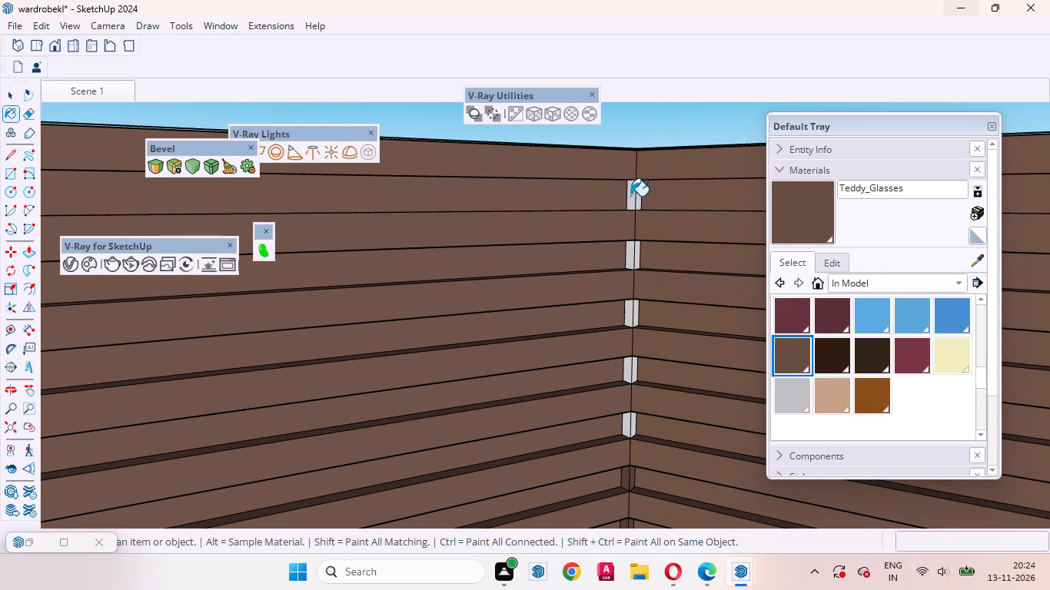
click(629, 191)
click(639, 194)
click(636, 254)
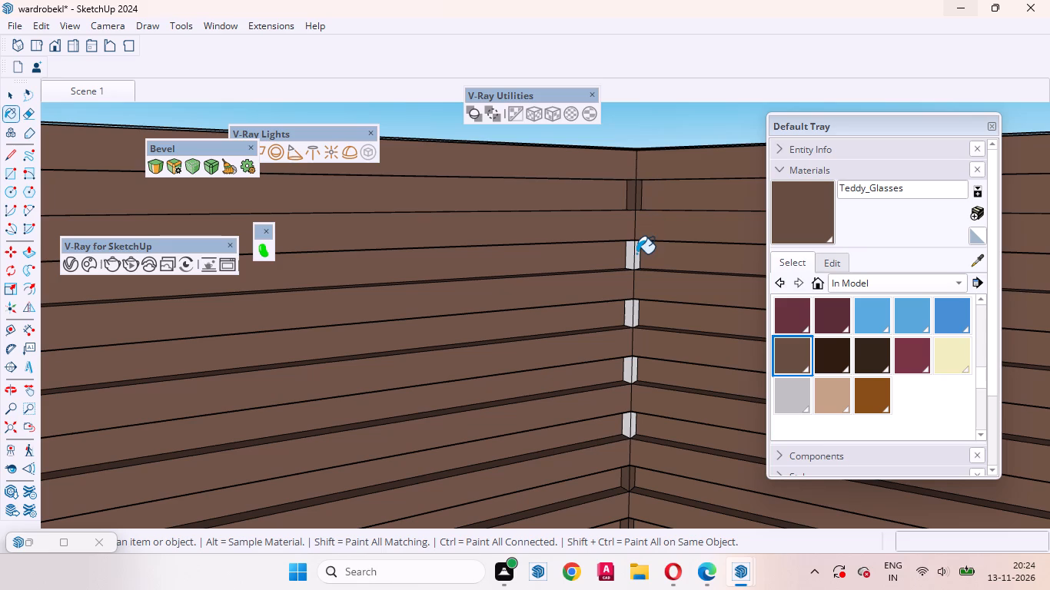
click(632, 257)
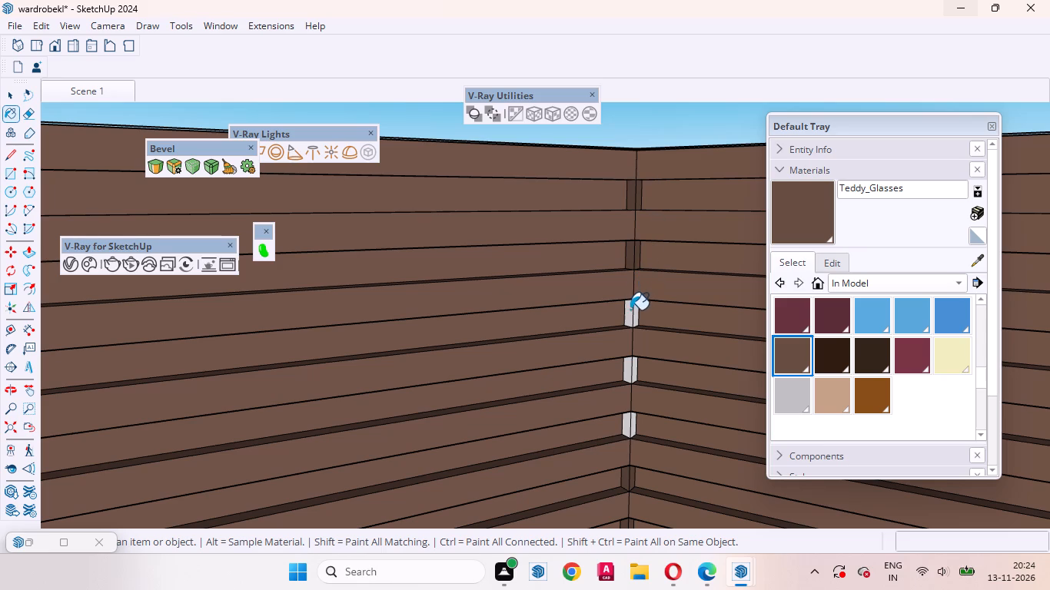
click(630, 311)
click(635, 313)
click(634, 368)
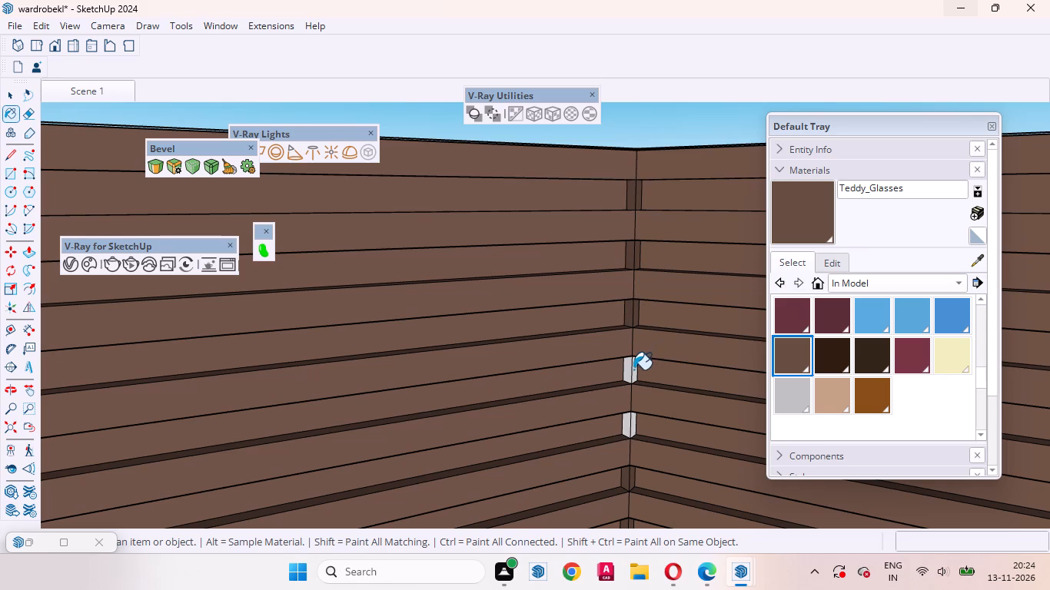
click(628, 373)
click(633, 427)
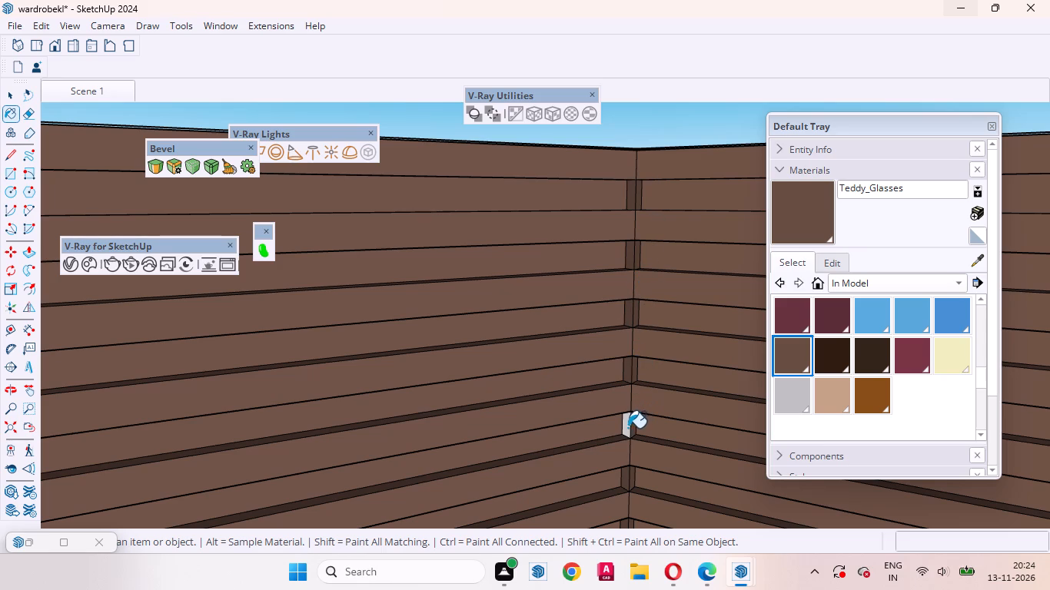
click(627, 428)
Paint the top two strips of the adjacent white wall, the groove between them and its corner end faces with Teddy_Glasses.
middle_drag(646, 305, 590, 471)
scroll(616, 277, down, 5)
scroll(648, 242, up, 1)
scroll(648, 240, down, 2)
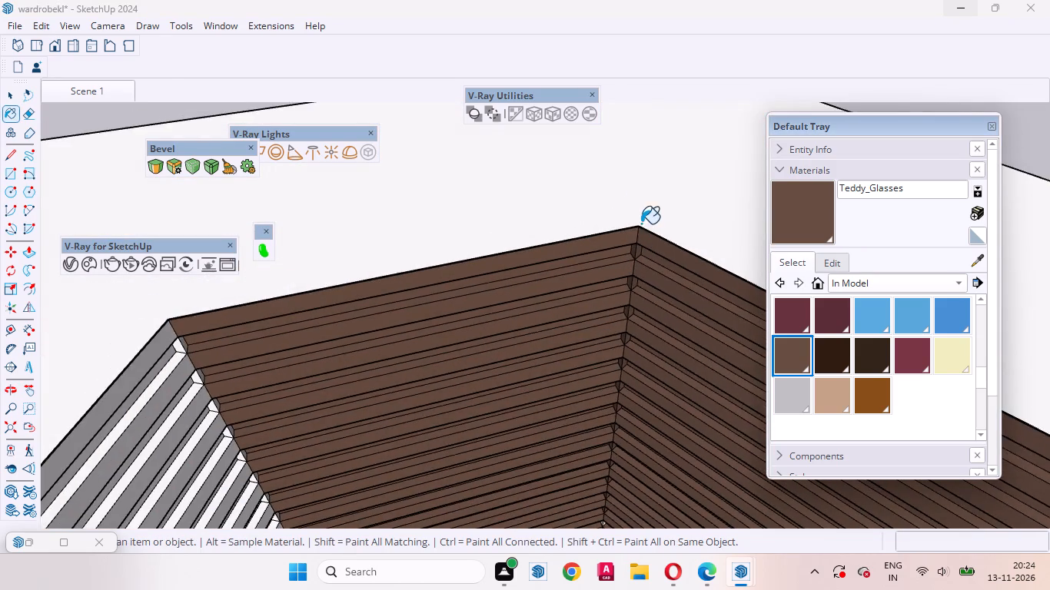
scroll(641, 224, down, 7)
middle_drag(633, 360, 404, 365)
scroll(414, 237, up, 3)
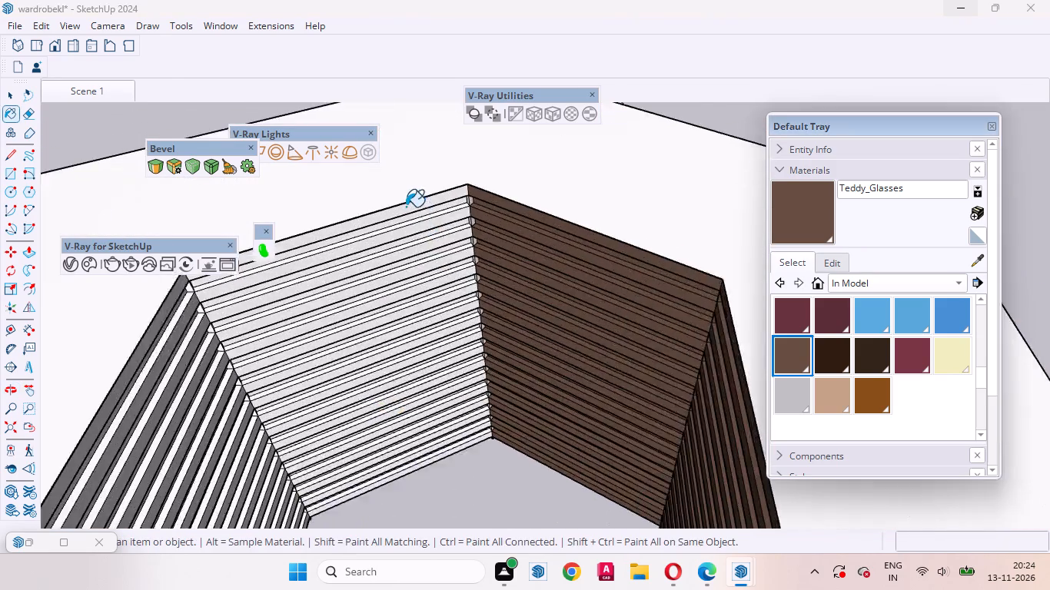
scroll(406, 207, up, 9)
click(462, 191)
click(474, 206)
click(505, 224)
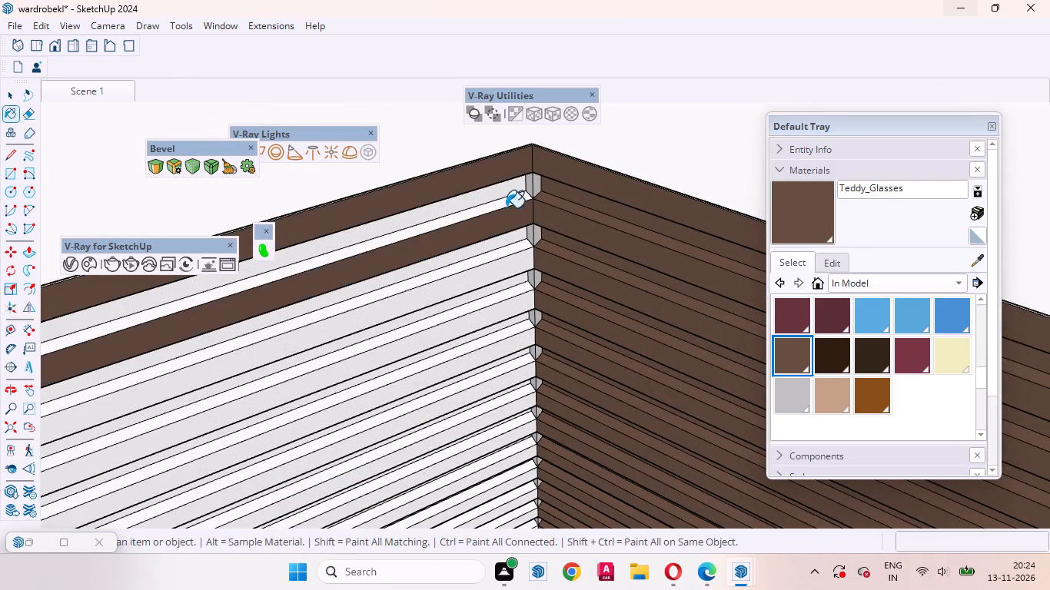
click(503, 191)
click(521, 200)
click(534, 186)
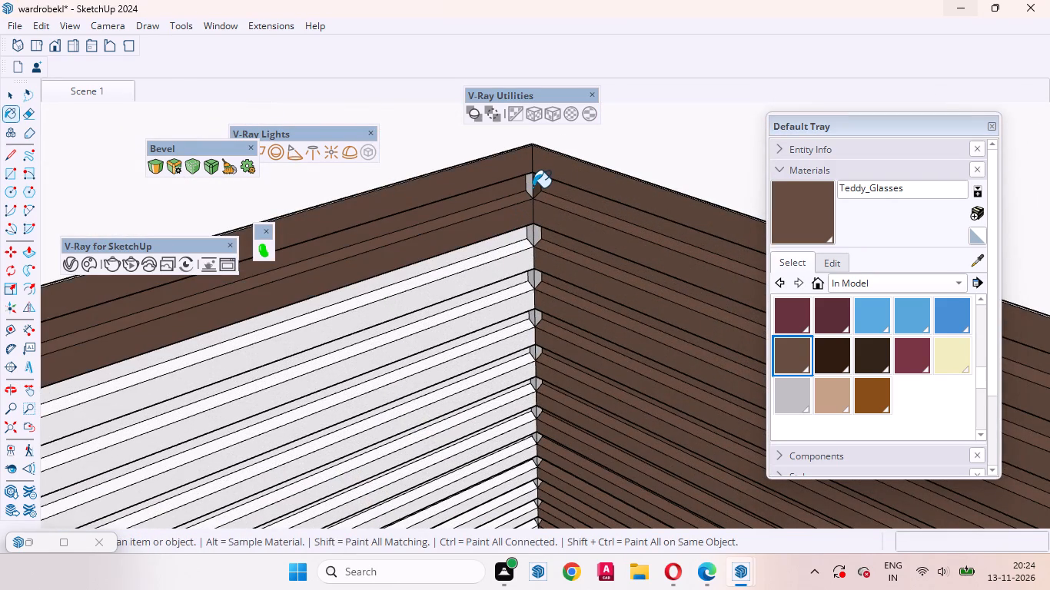
click(530, 187)
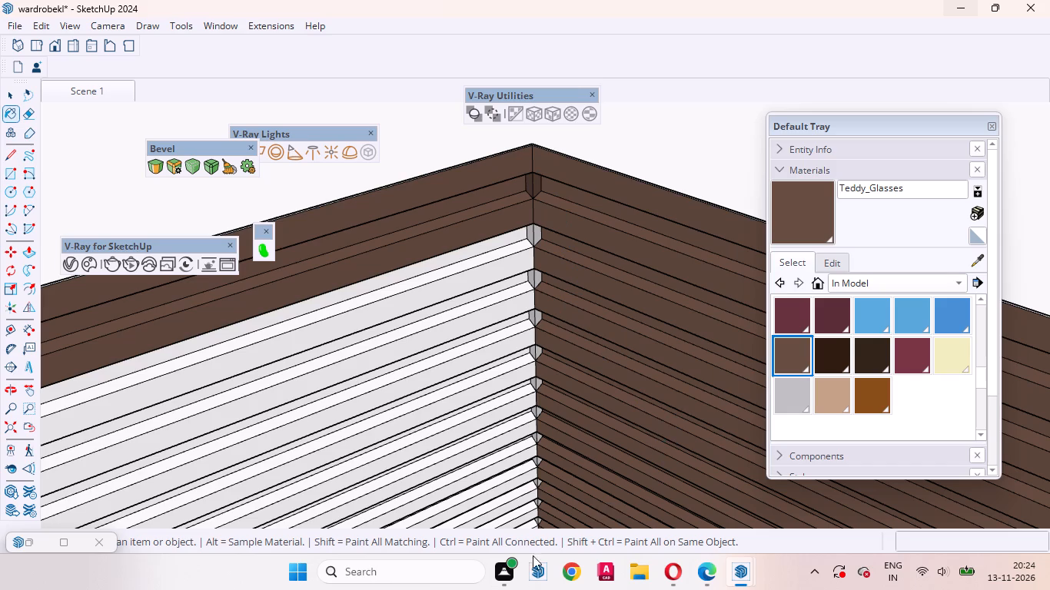
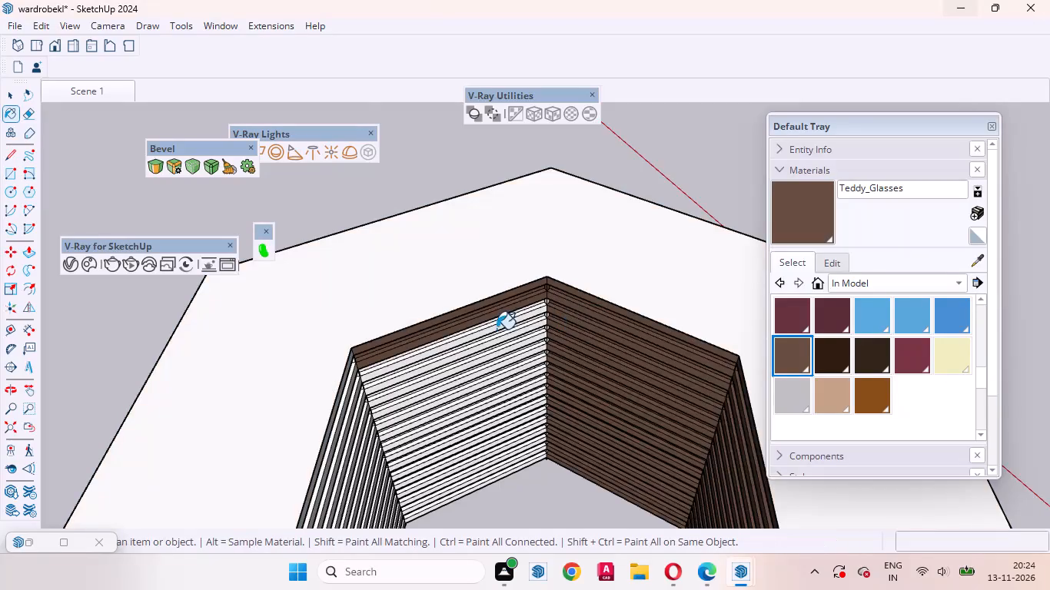
Paint the white strips and groove faces in the upper part of the half-painted inner wall with Teddy_Glasses.
scroll(460, 329, up, 11)
click(510, 330)
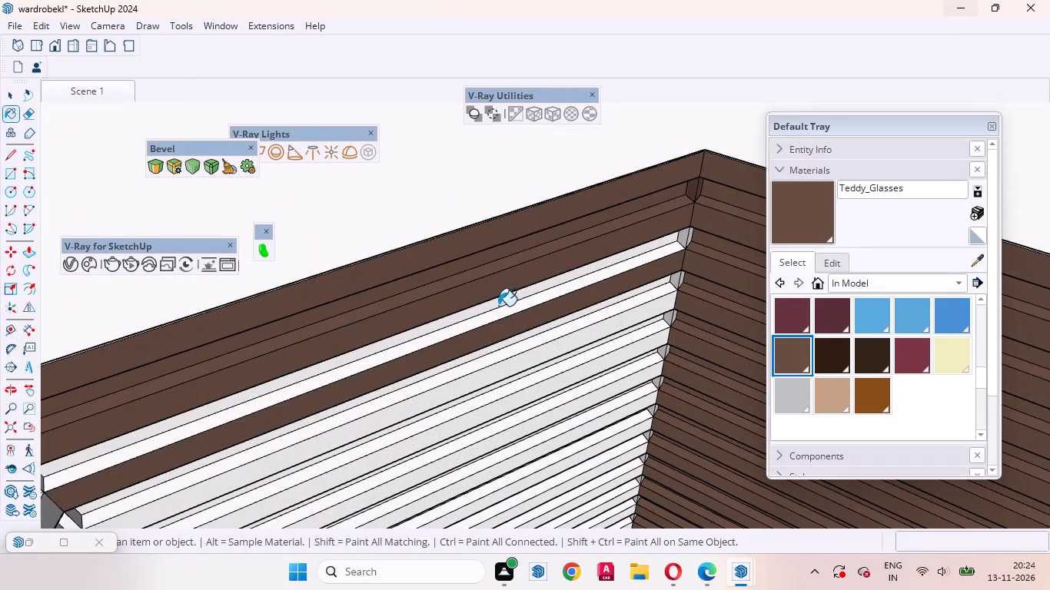
click(497, 304)
click(503, 314)
click(520, 350)
click(516, 330)
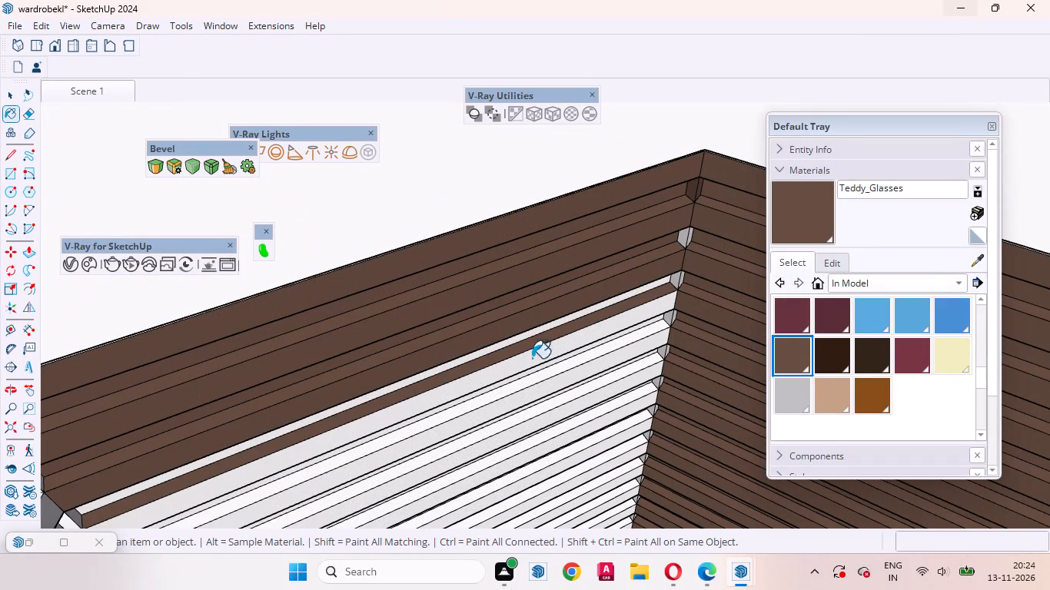
click(525, 339)
click(530, 336)
click(558, 366)
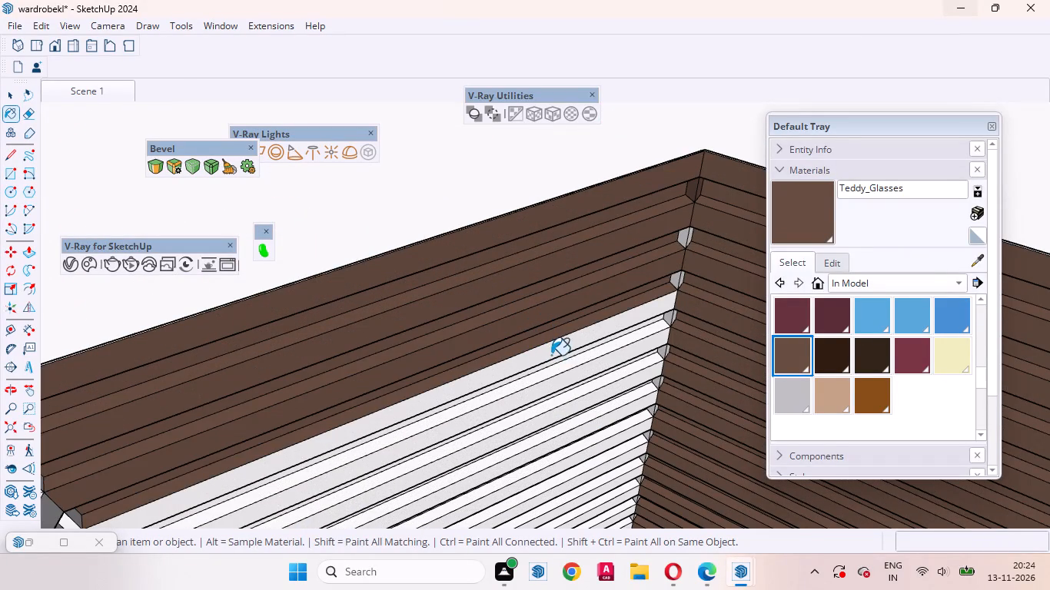
click(550, 350)
double_click(566, 354)
click(584, 369)
click(590, 386)
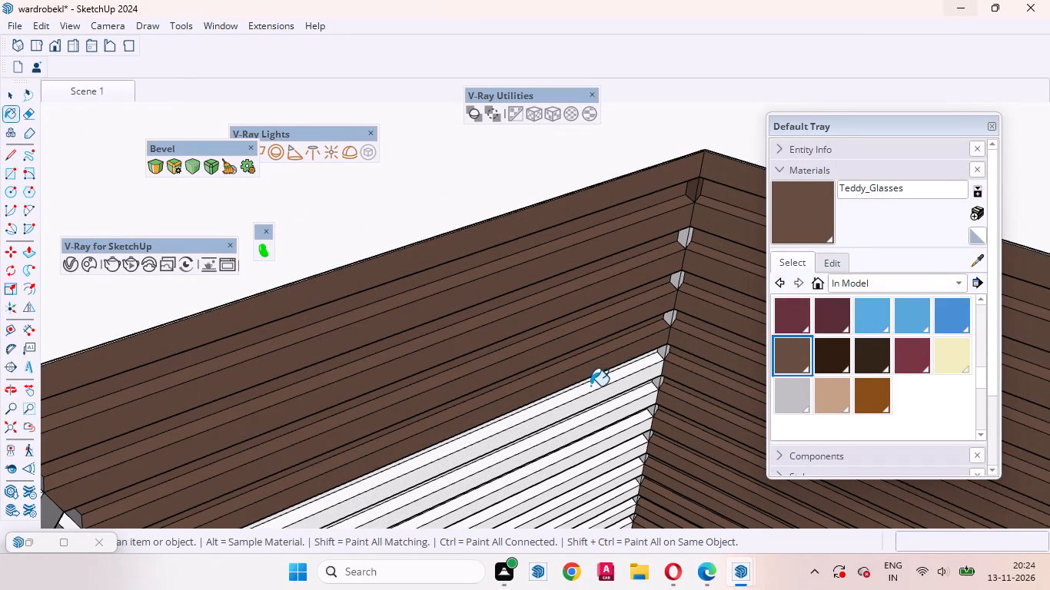
click(597, 377)
click(602, 411)
click(586, 444)
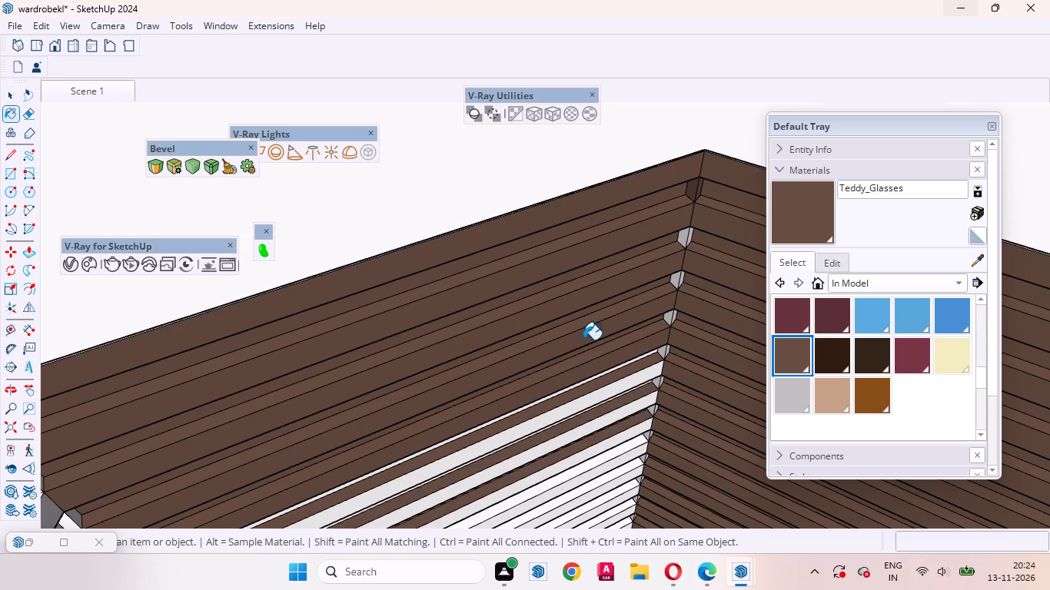
Paint the end faces of the next three grooves down the corner beside the brown wall with Teddy_Glasses.
scroll(572, 290, down, 6)
scroll(618, 264, up, 9)
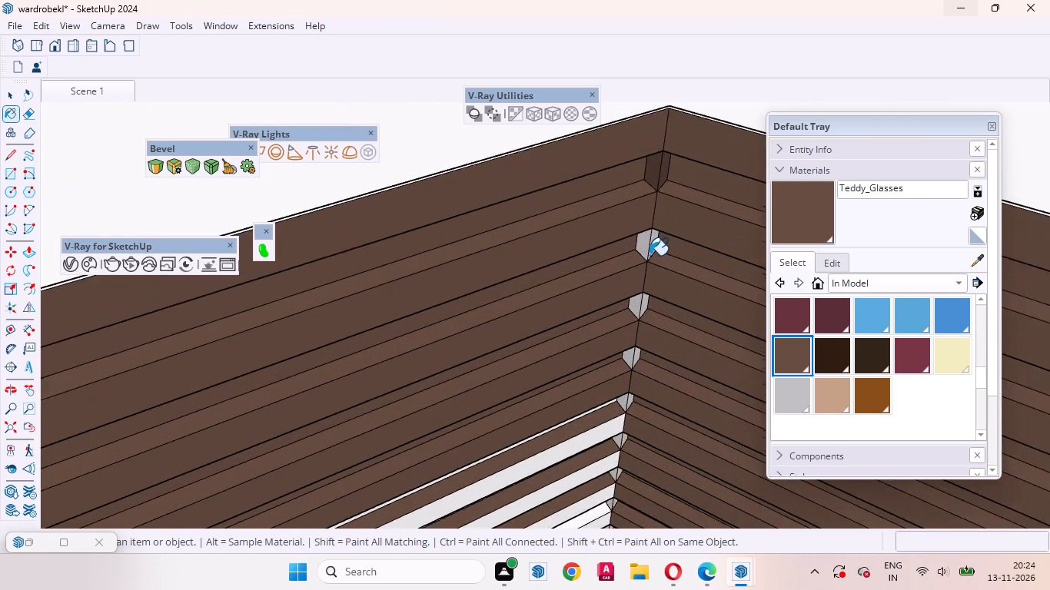
scroll(650, 255, up, 2)
click(656, 248)
click(643, 240)
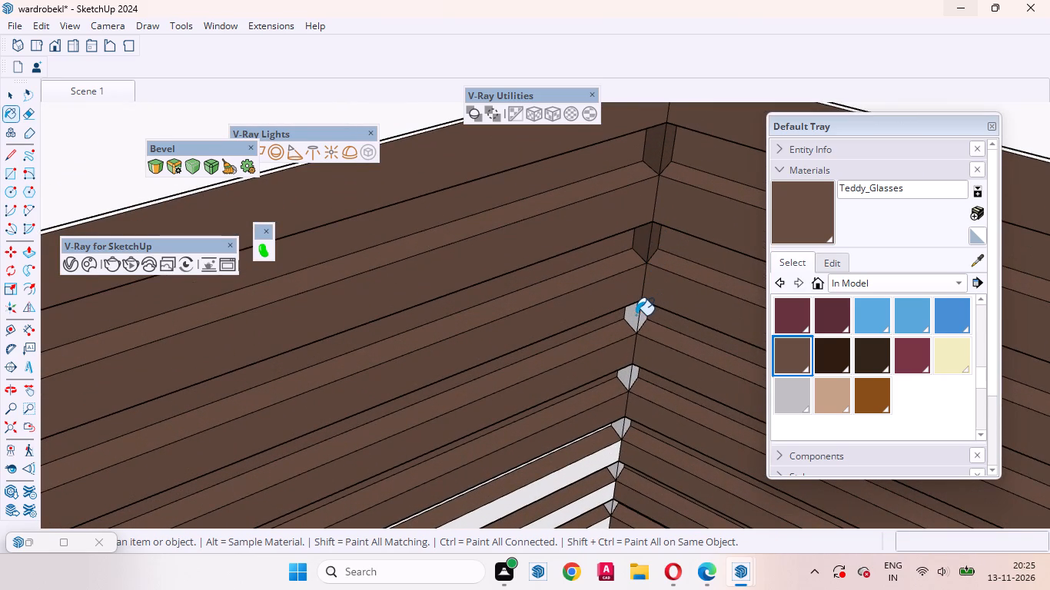
click(647, 313)
click(636, 315)
click(646, 314)
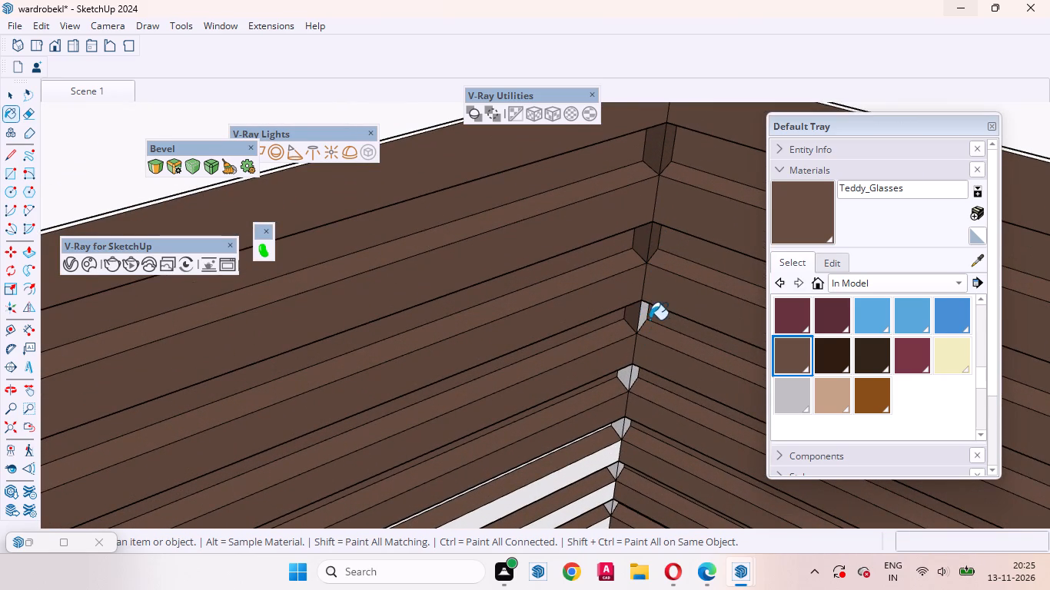
click(642, 313)
click(627, 380)
click(636, 382)
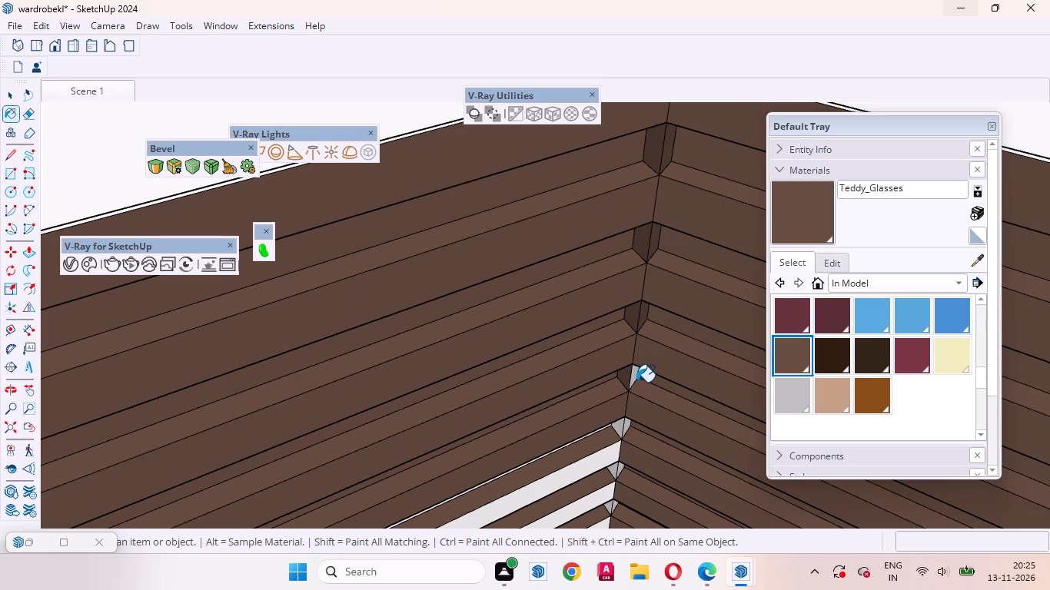
click(633, 376)
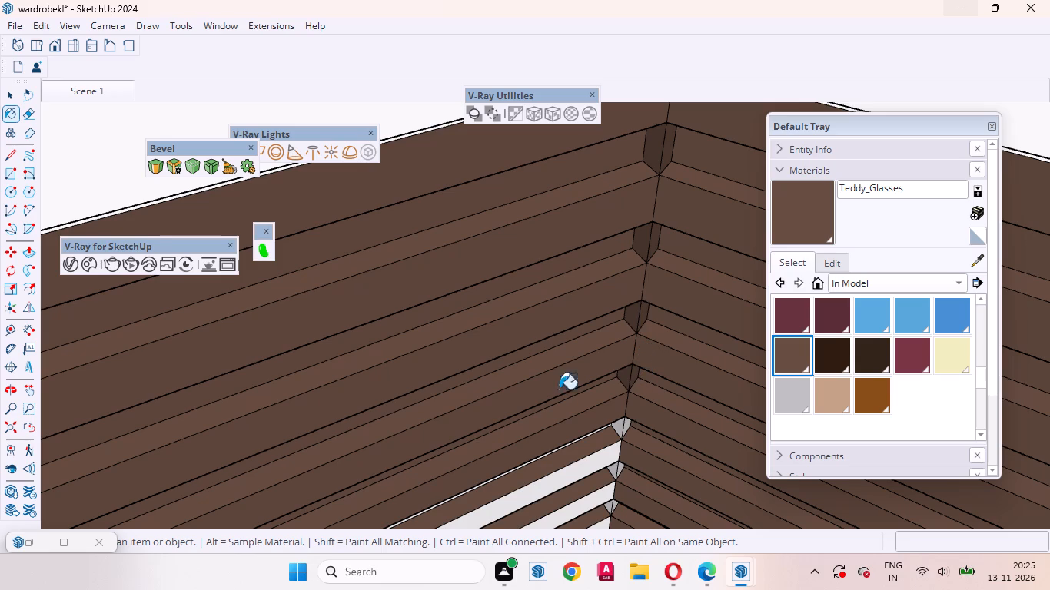
Paint the white strips left between the brown bands in the middle of the same wall with Teddy_Glasses.
scroll(550, 306, down, 18)
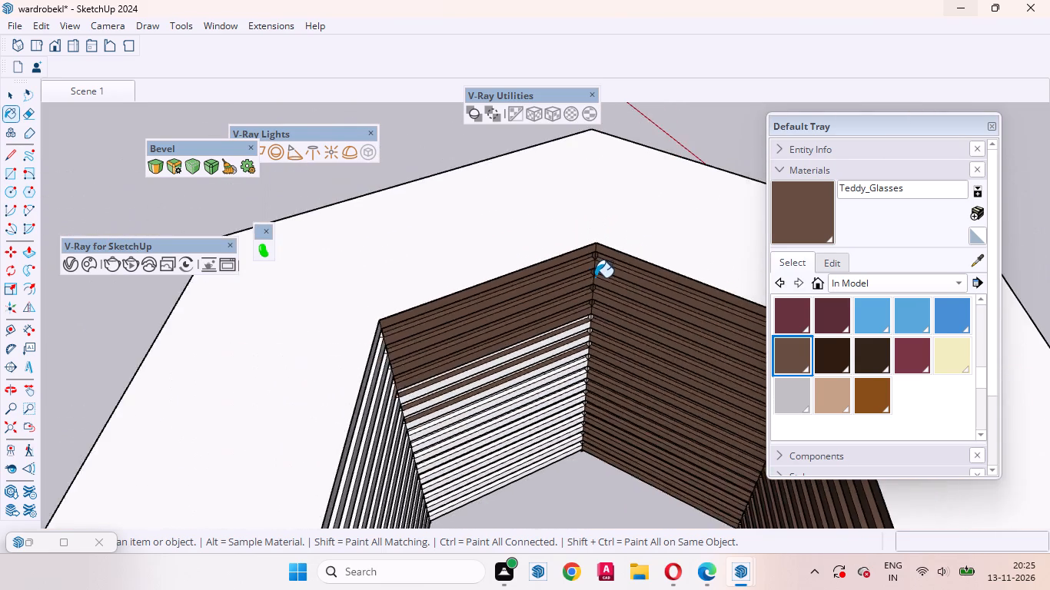
scroll(595, 277, down, 3)
middle_drag(565, 398, 439, 386)
scroll(578, 328, up, 7)
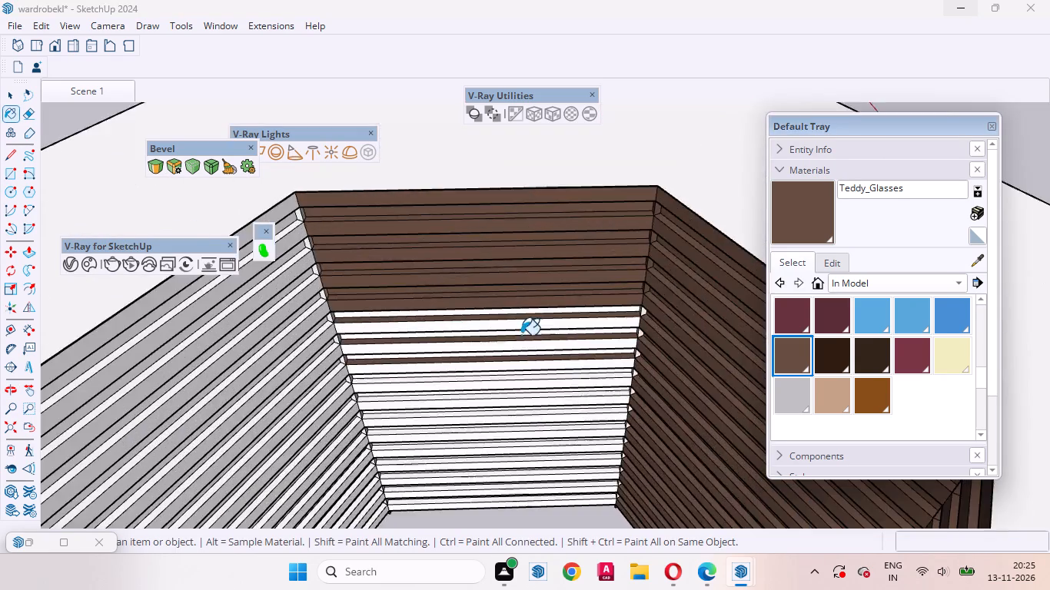
scroll(521, 335, up, 10)
click(517, 324)
click(541, 286)
click(563, 270)
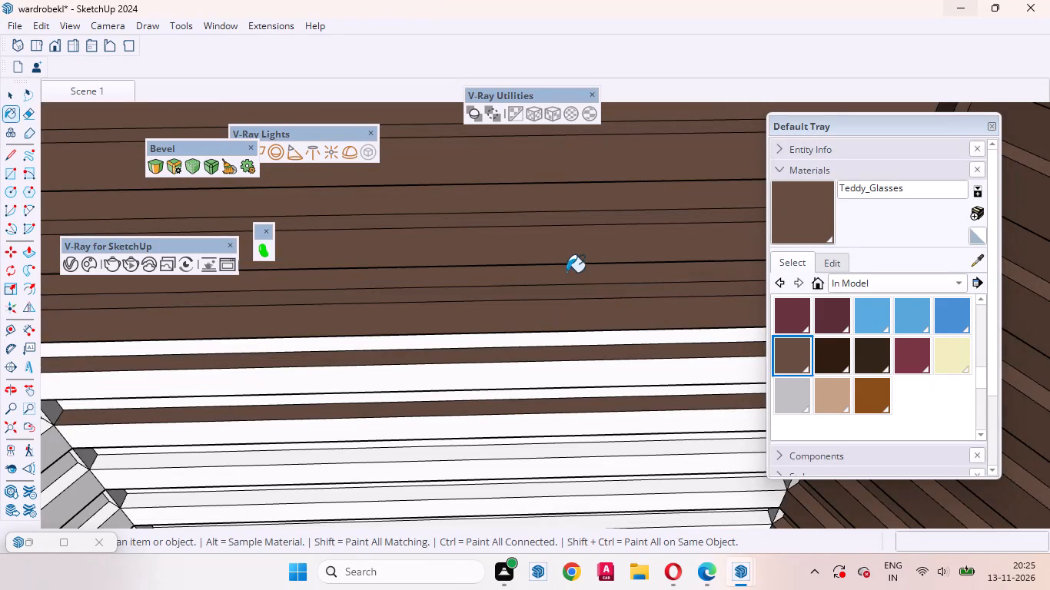
click(526, 366)
click(548, 345)
click(561, 379)
click(562, 398)
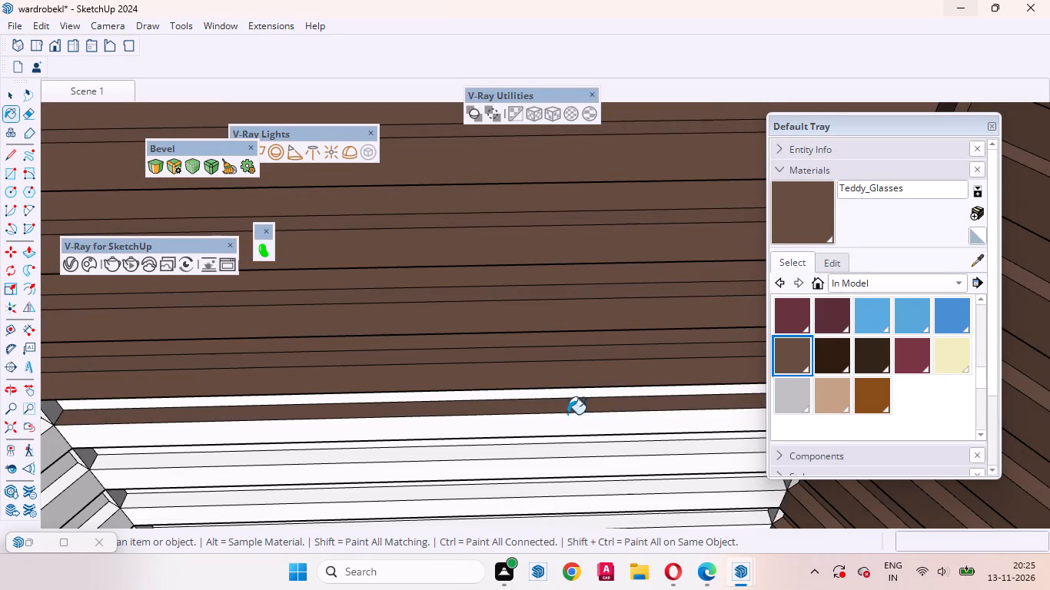
click(577, 396)
click(563, 422)
click(567, 438)
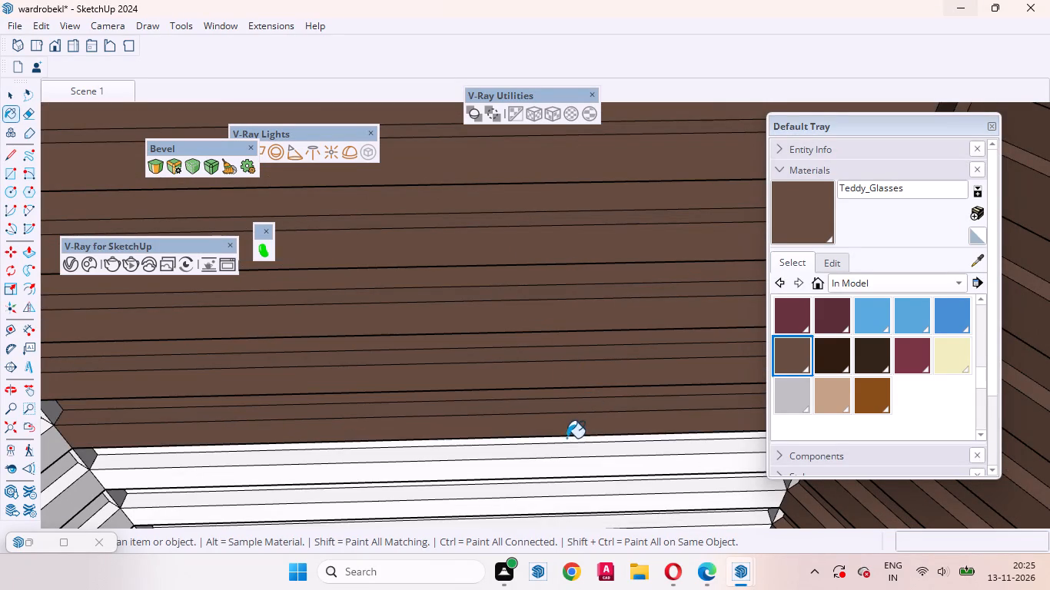
Continue down the same wall, painting the next white strips and groove faces below the brown area with Teddy_Glasses.
click(567, 449)
click(571, 463)
click(570, 479)
click(578, 497)
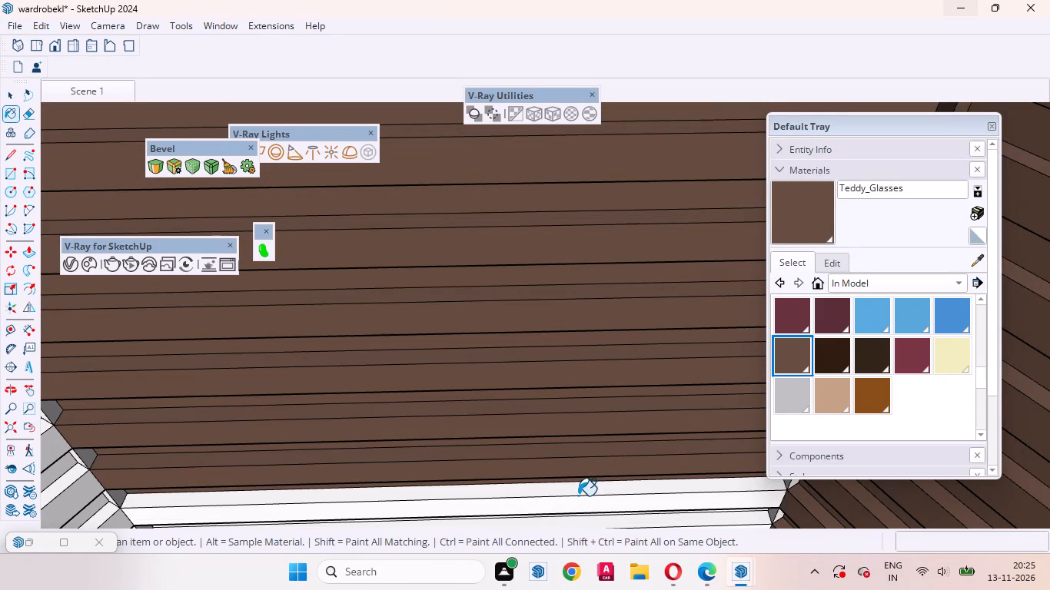
click(579, 495)
scroll(620, 222, down, 7)
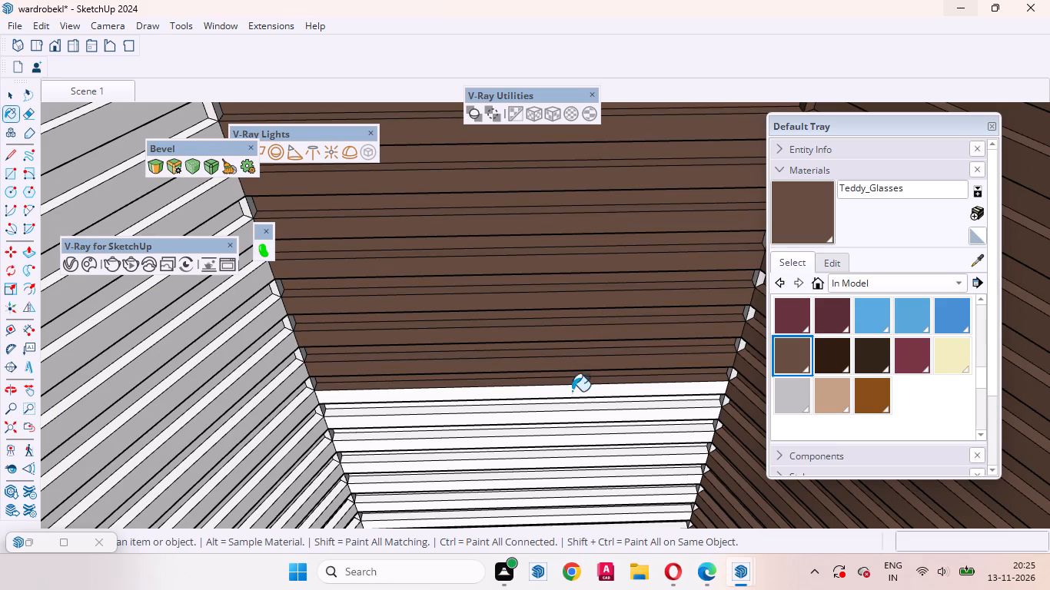
click(572, 393)
click(572, 403)
click(573, 413)
double_click(577, 407)
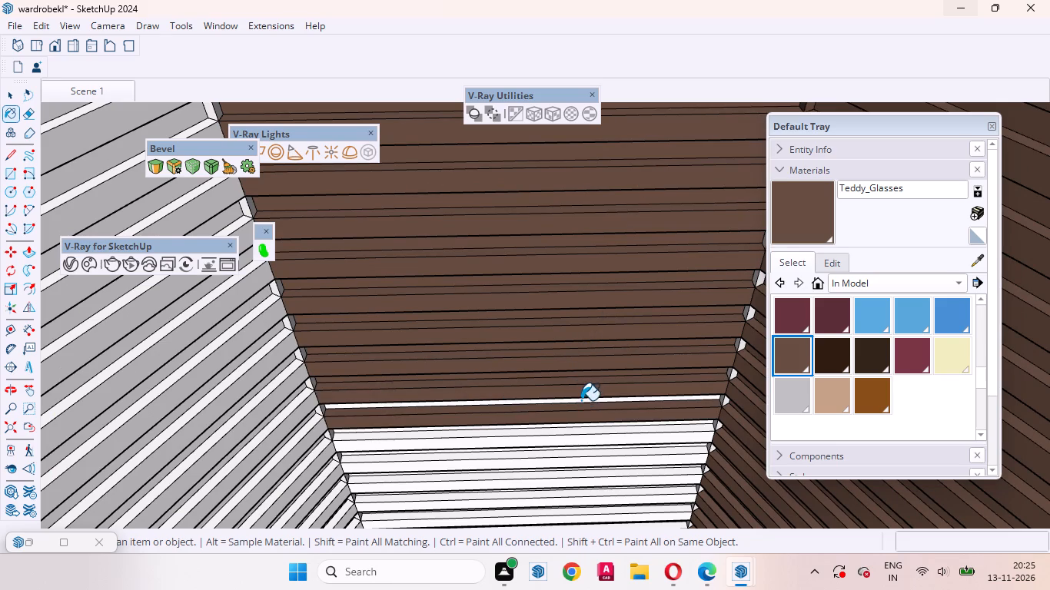
click(581, 399)
click(572, 429)
click(578, 426)
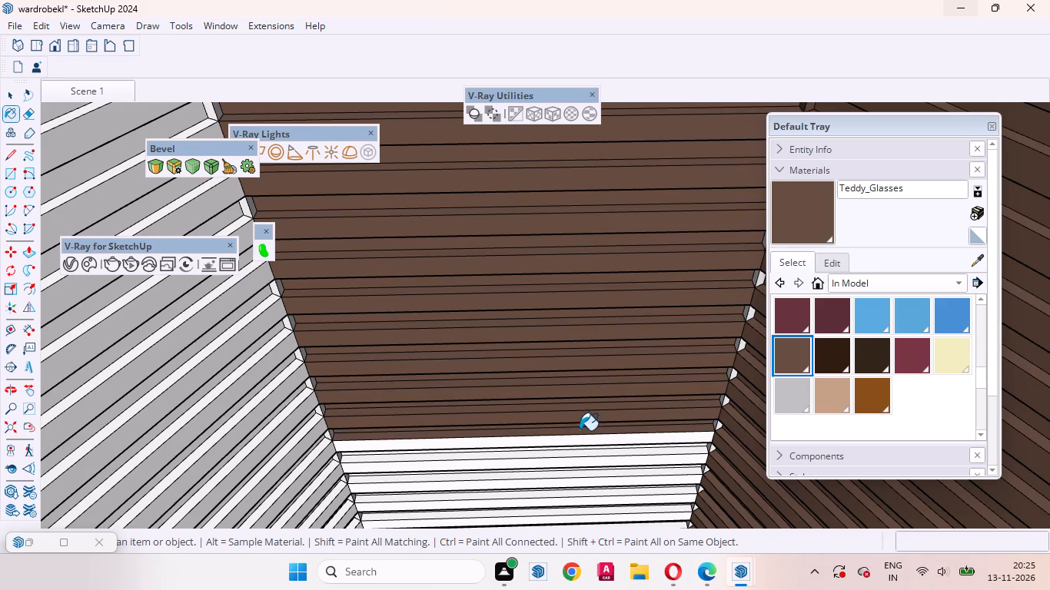
Paint the strips and groove faces in the lower part of the same wall with Teddy_Glasses.
click(574, 441)
click(573, 448)
triple_click(573, 453)
click(572, 462)
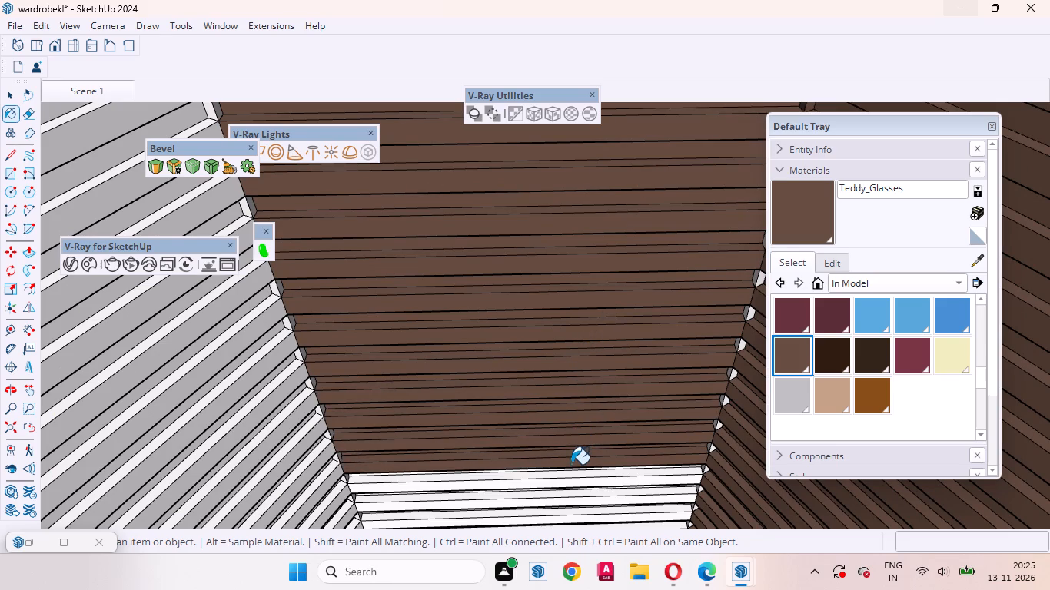
double_click(572, 464)
triple_click(573, 473)
click(573, 485)
double_click(573, 491)
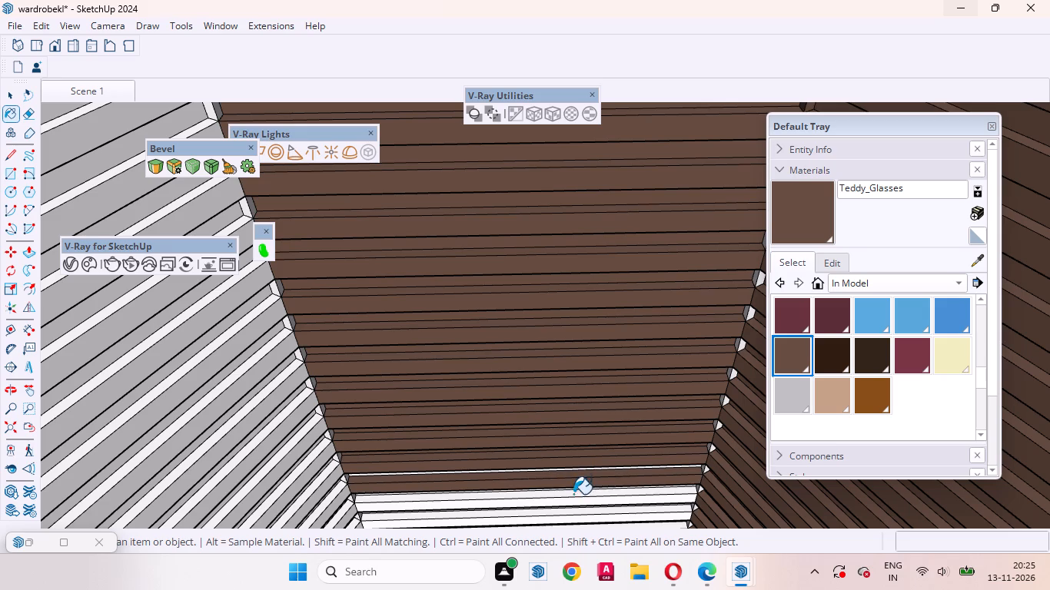
click(574, 500)
click(574, 505)
click(574, 512)
Paint the bottom strips of the wall and the white groove faces left between its lower brown bands with Teddy_Glasses.
scroll(608, 201, down, 3)
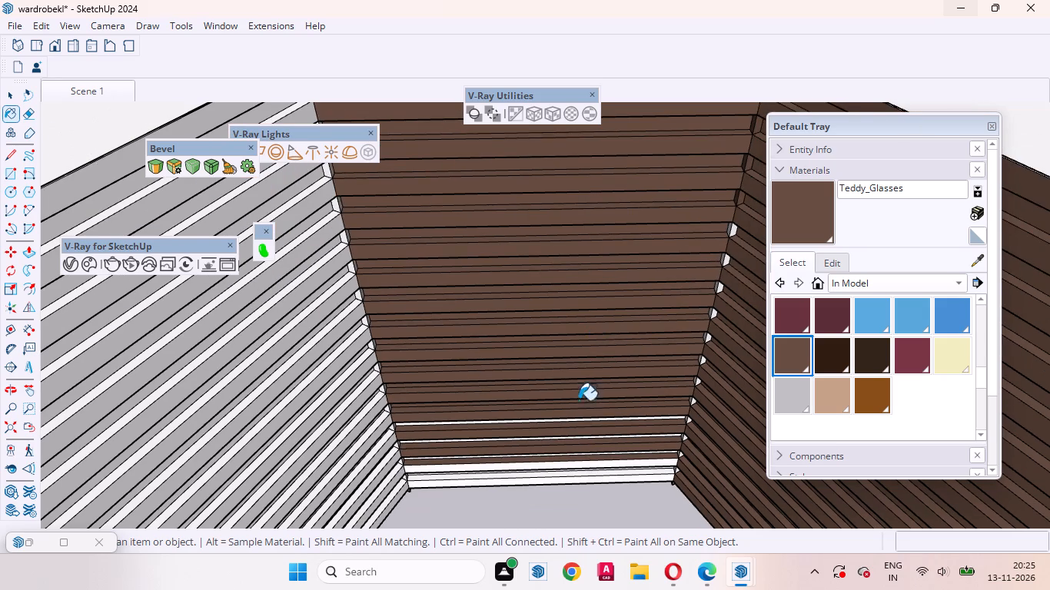
triple_click(588, 418)
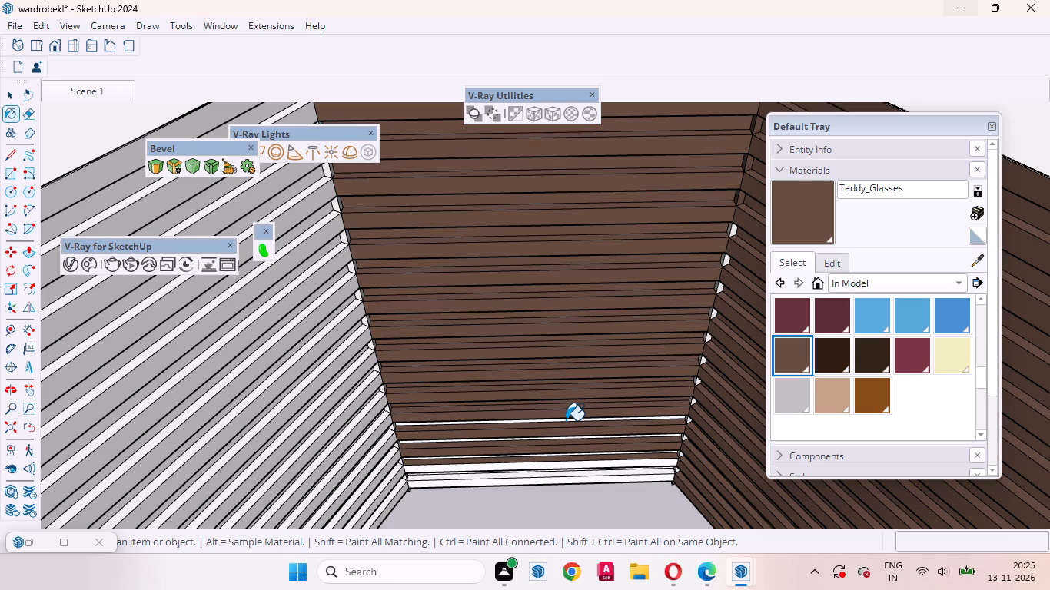
scroll(527, 509, up, 10)
click(503, 449)
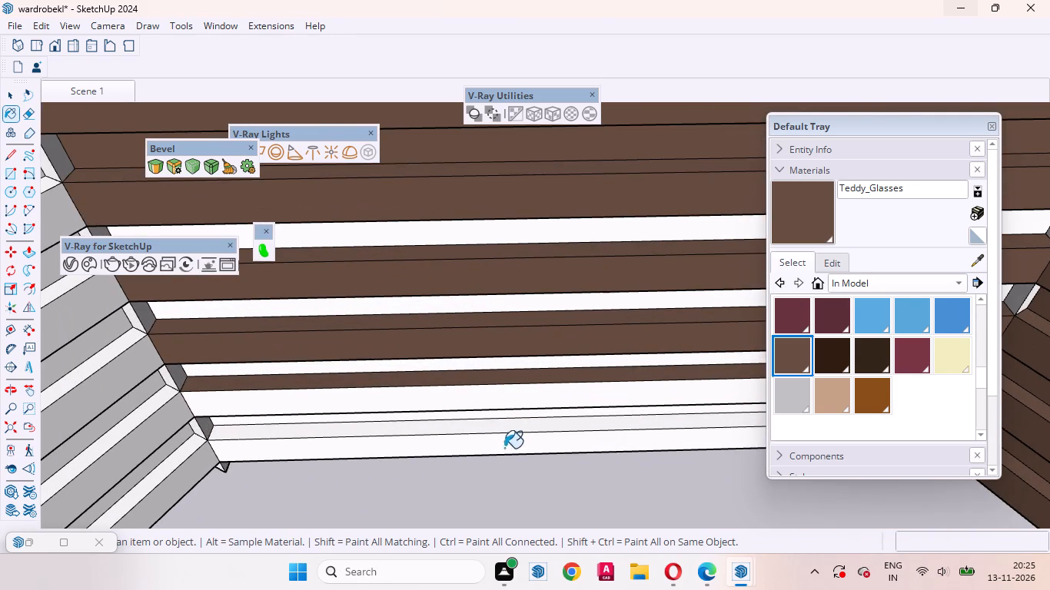
double_click(512, 421)
double_click(520, 405)
click(516, 419)
click(527, 416)
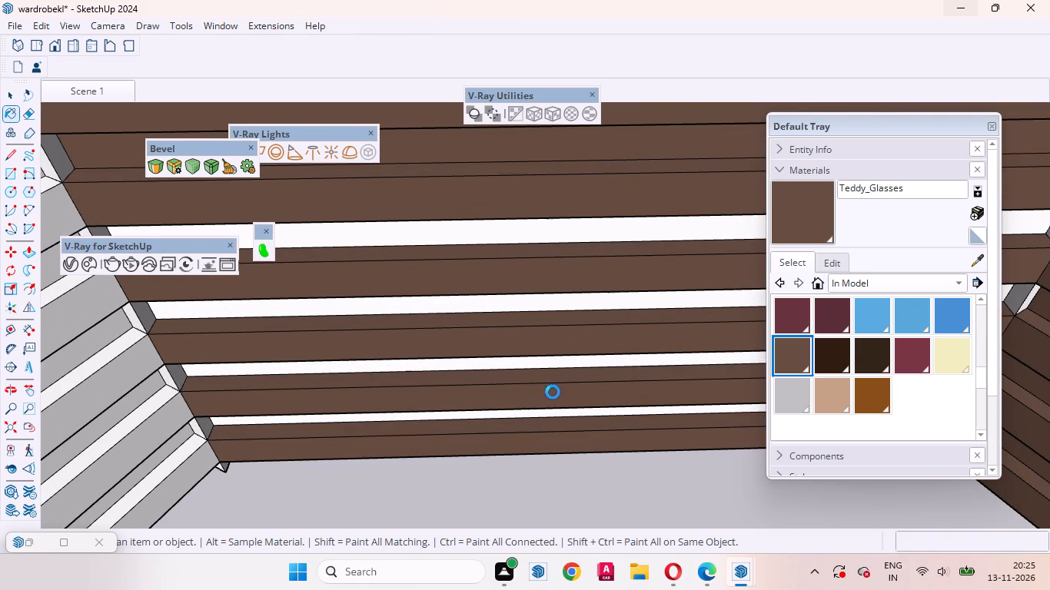
scroll(550, 413, up, 3)
click(552, 413)
scroll(567, 413, up, 7)
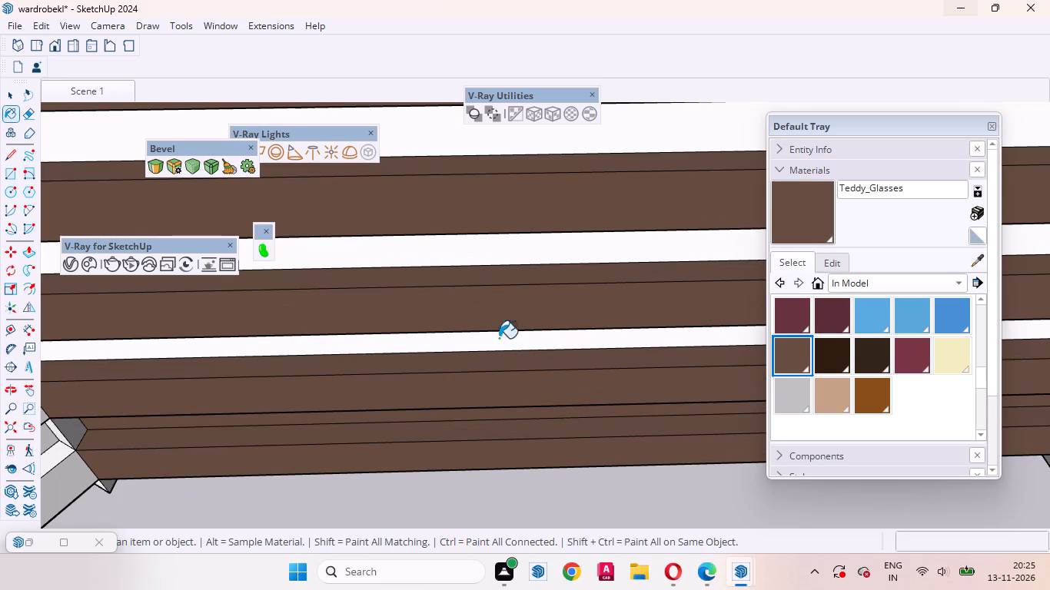
click(504, 333)
click(528, 254)
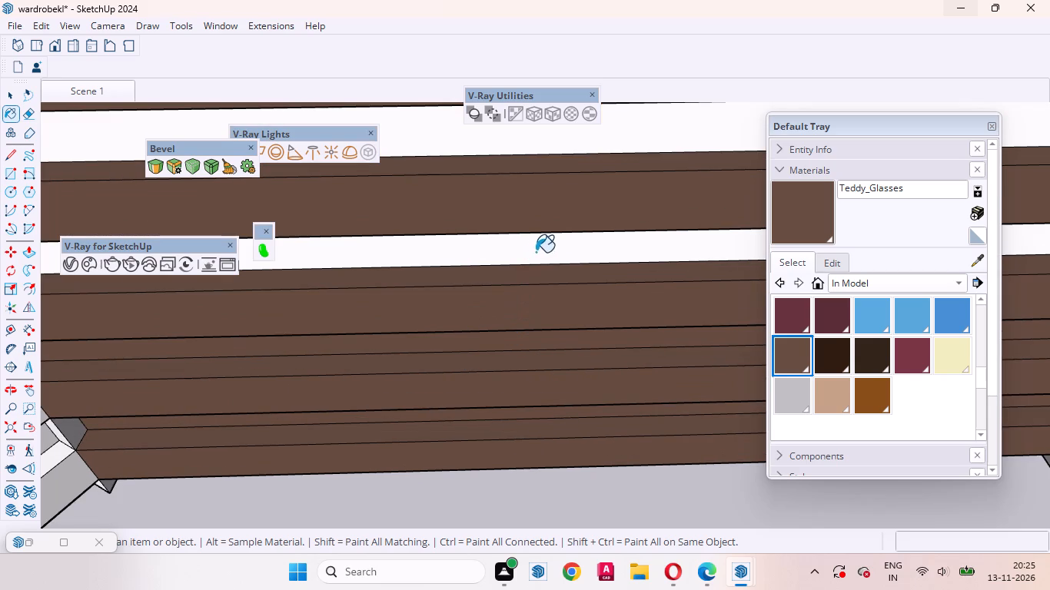
scroll(501, 376, down, 3)
click(514, 206)
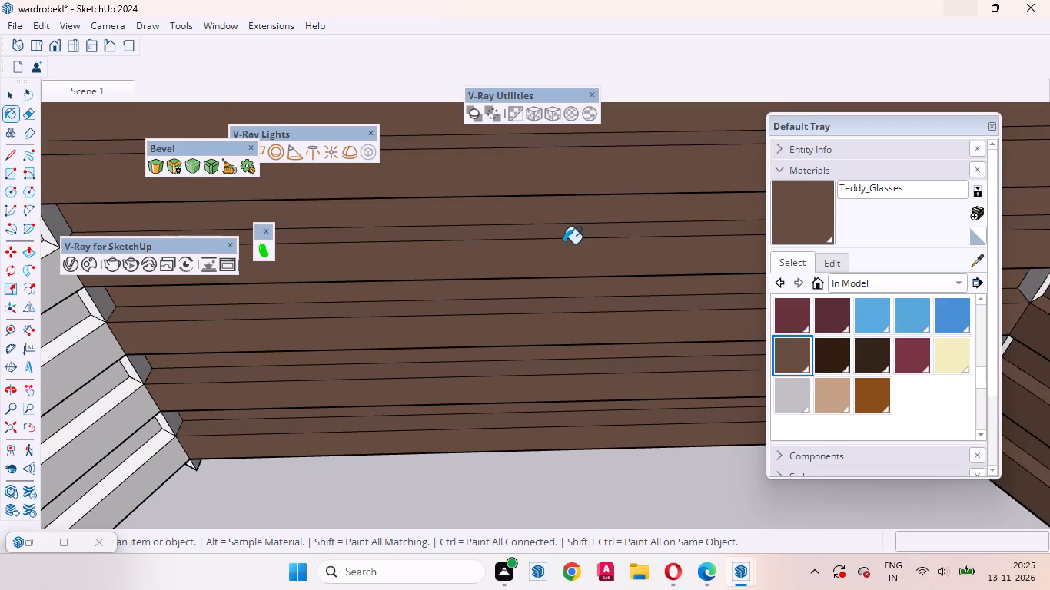
Paint the end faces of the next two white grooves in the corner between the two brown walls with Teddy_Glasses.
middle_drag(557, 246, 556, 328)
scroll(548, 334, down, 10)
scroll(513, 350, up, 1)
scroll(513, 350, down, 6)
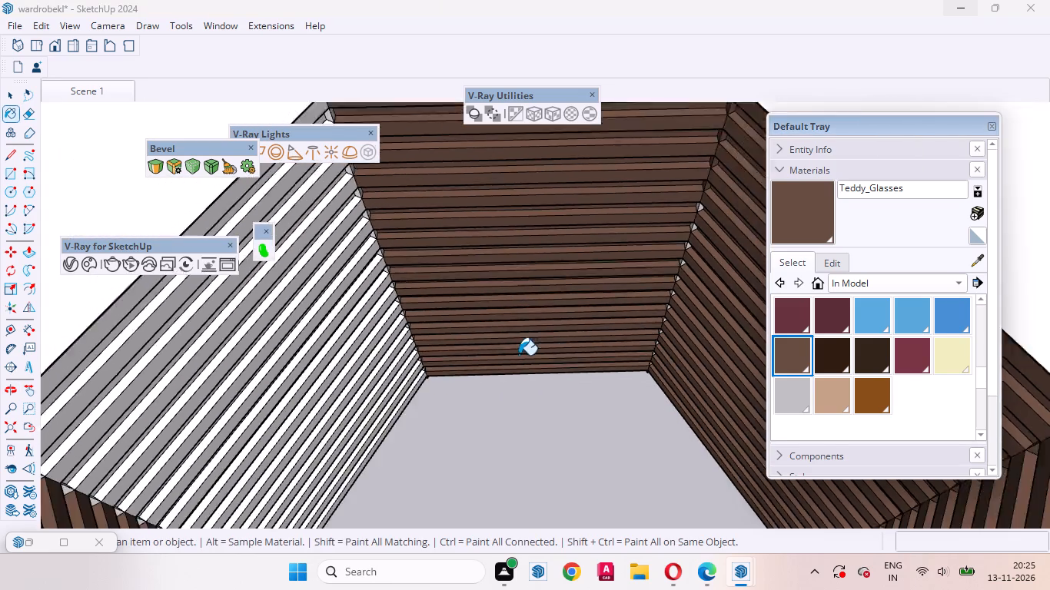
scroll(519, 355, down, 3)
scroll(599, 313, up, 18)
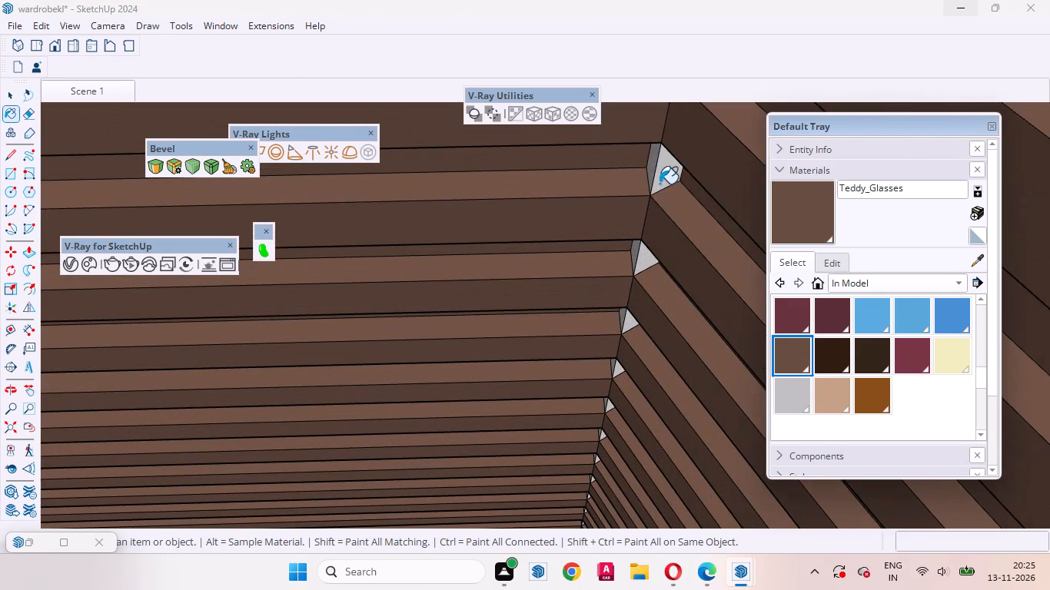
click(660, 181)
click(648, 161)
click(654, 161)
click(640, 263)
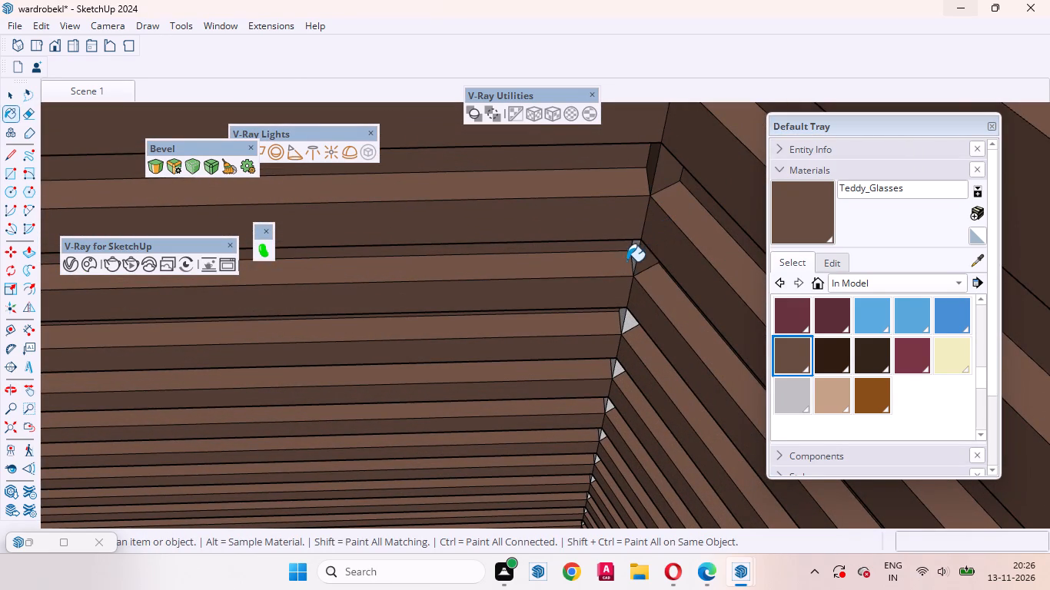
click(636, 252)
Paint the end faces of the following three grooves down the same corner with Teddy_Glasses.
middle_drag(634, 304, 699, 191)
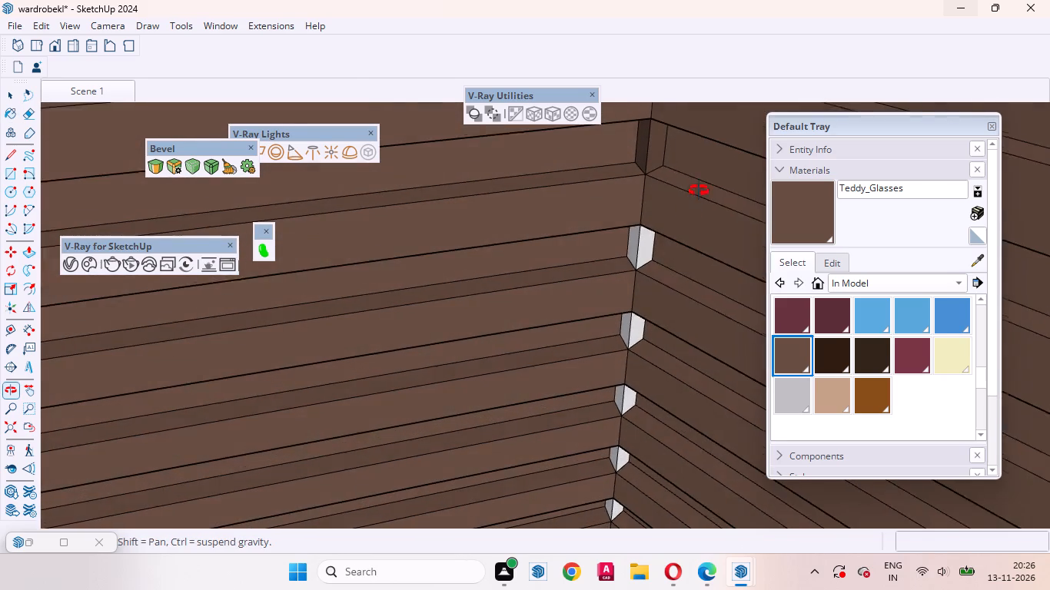
click(649, 240)
click(634, 242)
click(636, 325)
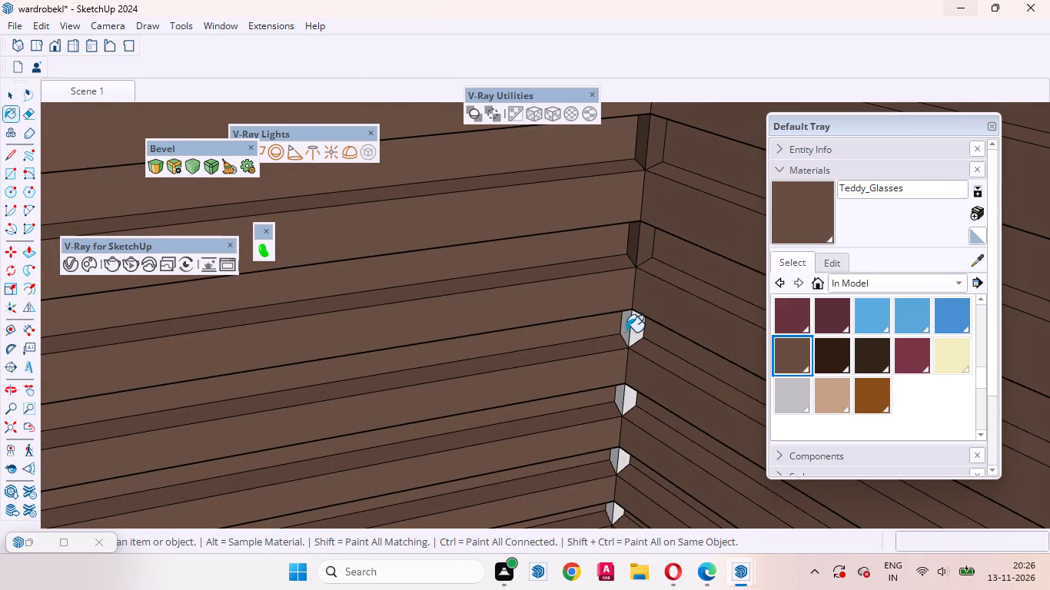
click(625, 332)
click(624, 399)
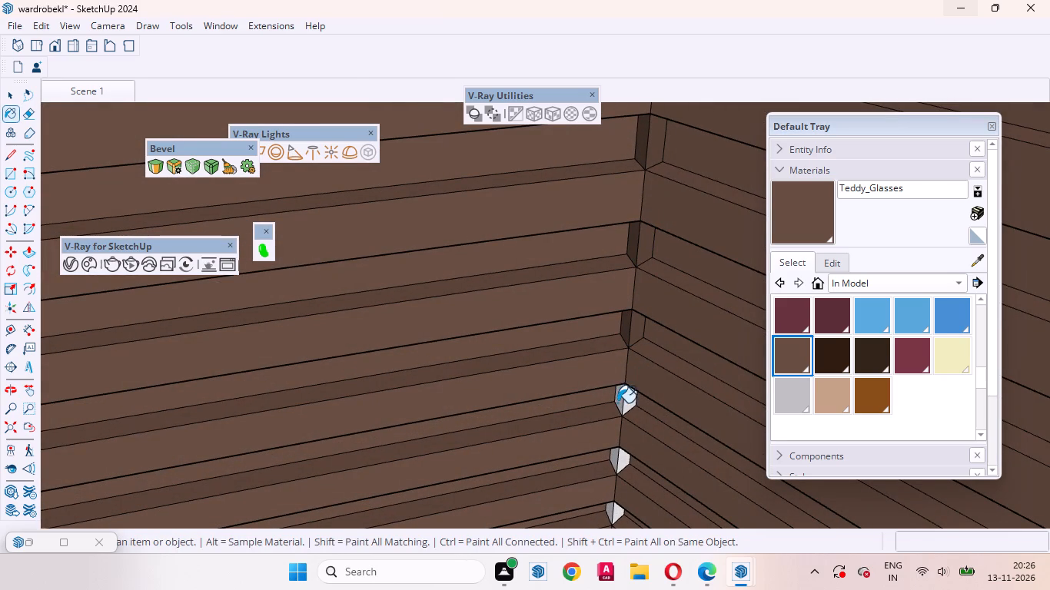
click(619, 402)
click(630, 403)
scroll(639, 235, down, 11)
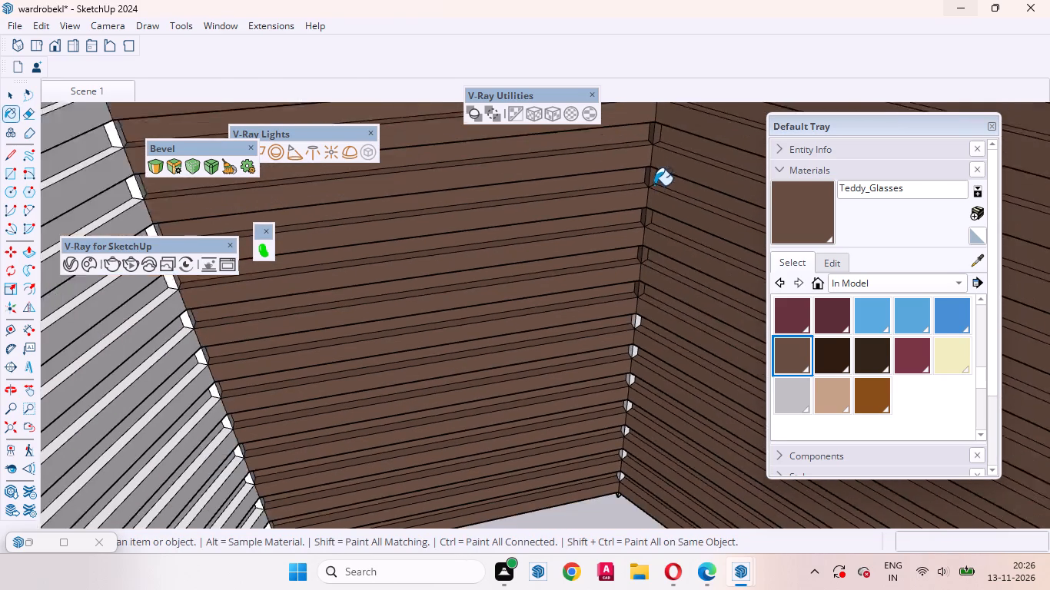
Paint the end faces of the next two white grooves down the corner between the brown walls with Teddy_Glasses.
scroll(637, 329, up, 11)
click(643, 287)
click(626, 276)
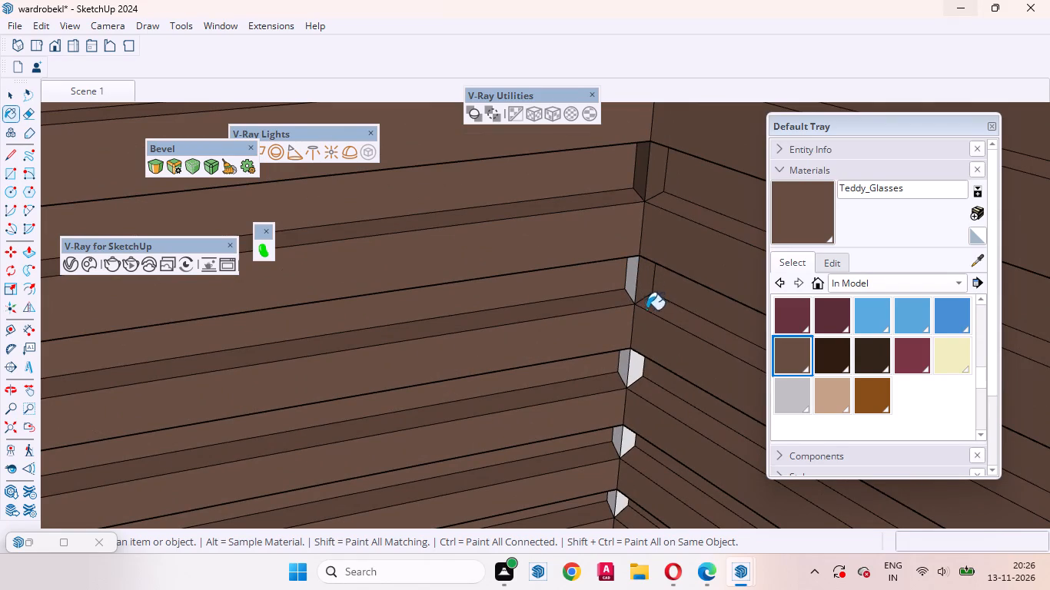
click(634, 273)
scroll(628, 379, up, 6)
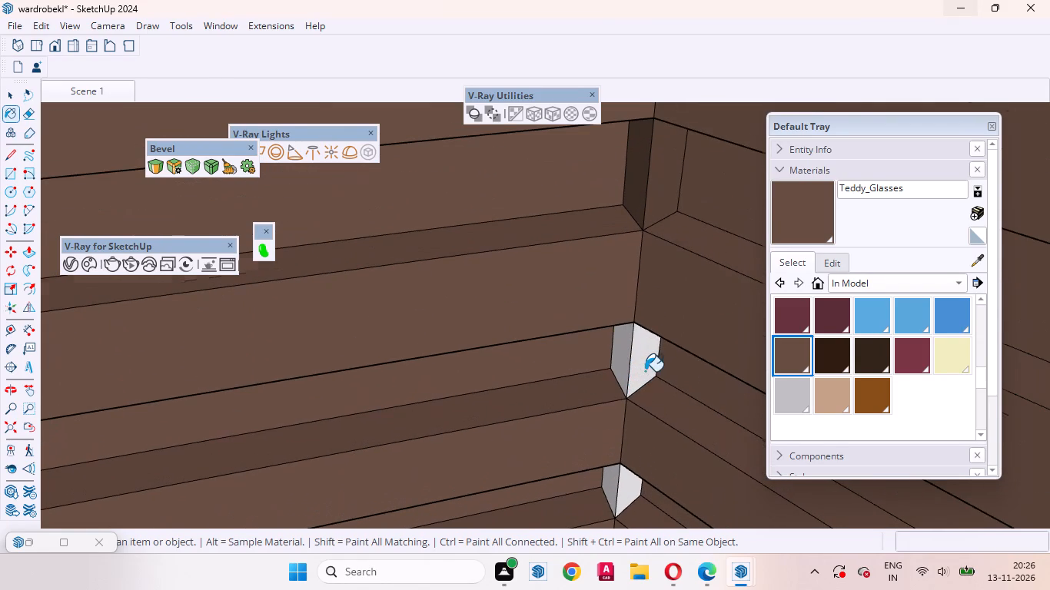
click(645, 371)
click(620, 360)
Paint the end faces of the three lowest grooves in the same corner, including the bottom one at the hole's edge, with Teddy_Glasses.
scroll(688, 287, down, 17)
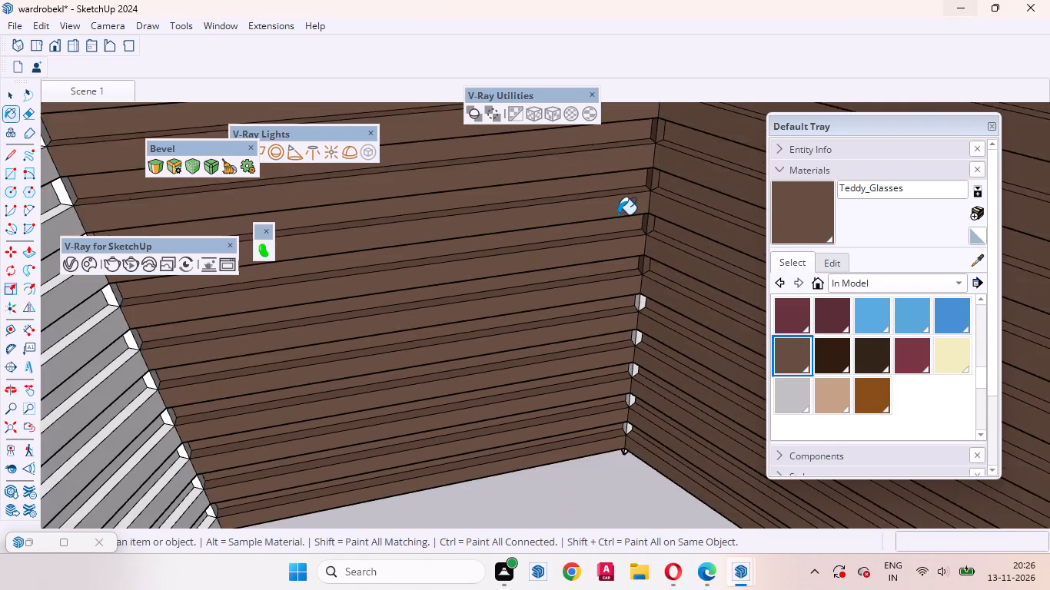
scroll(618, 214, down, 4)
scroll(626, 406, up, 17)
click(628, 358)
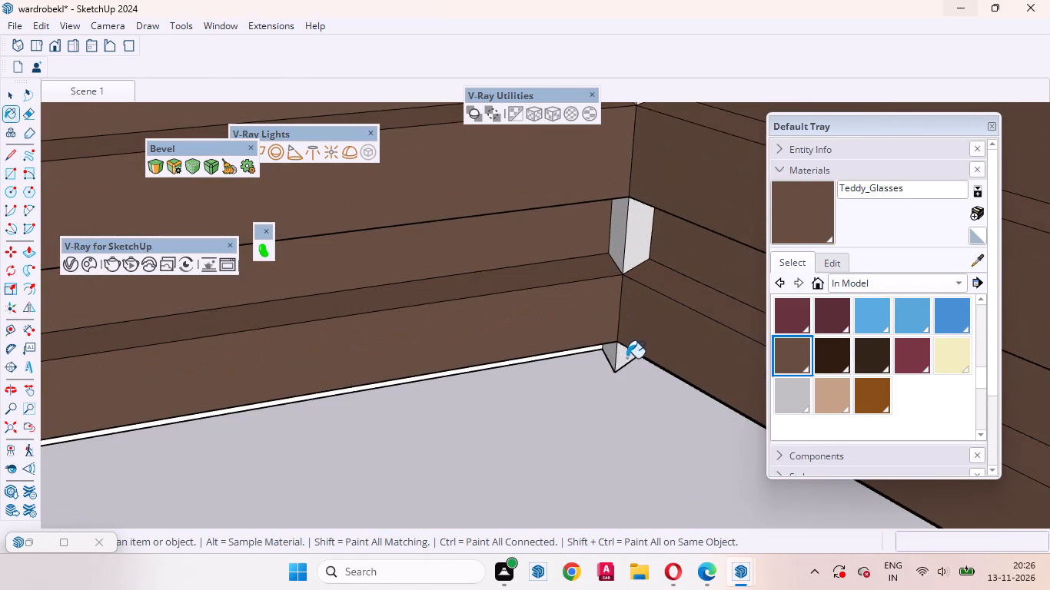
click(613, 359)
click(642, 235)
click(619, 229)
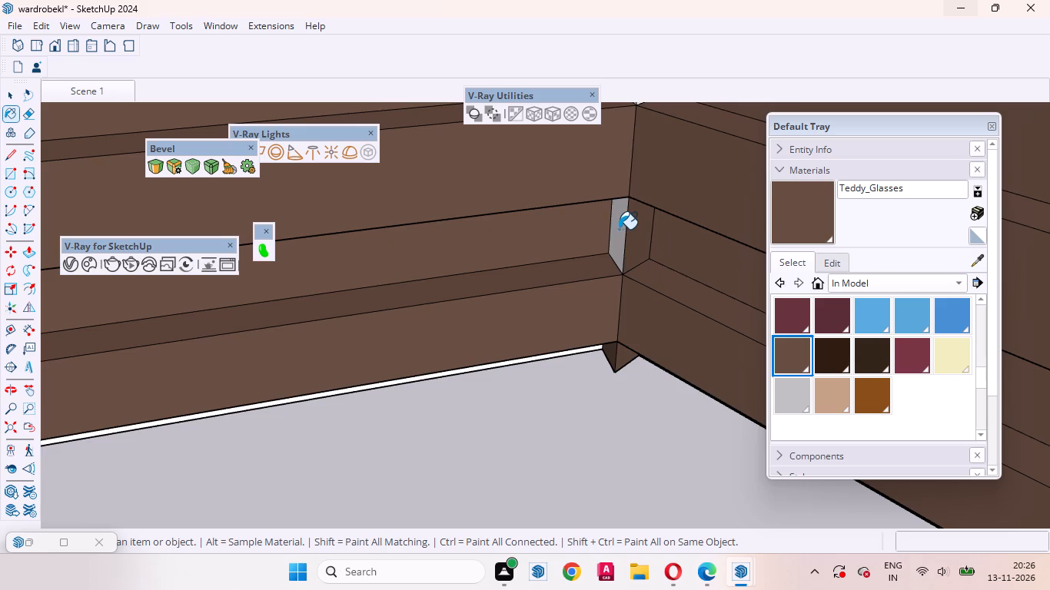
scroll(633, 393, down, 8)
scroll(630, 238, down, 4)
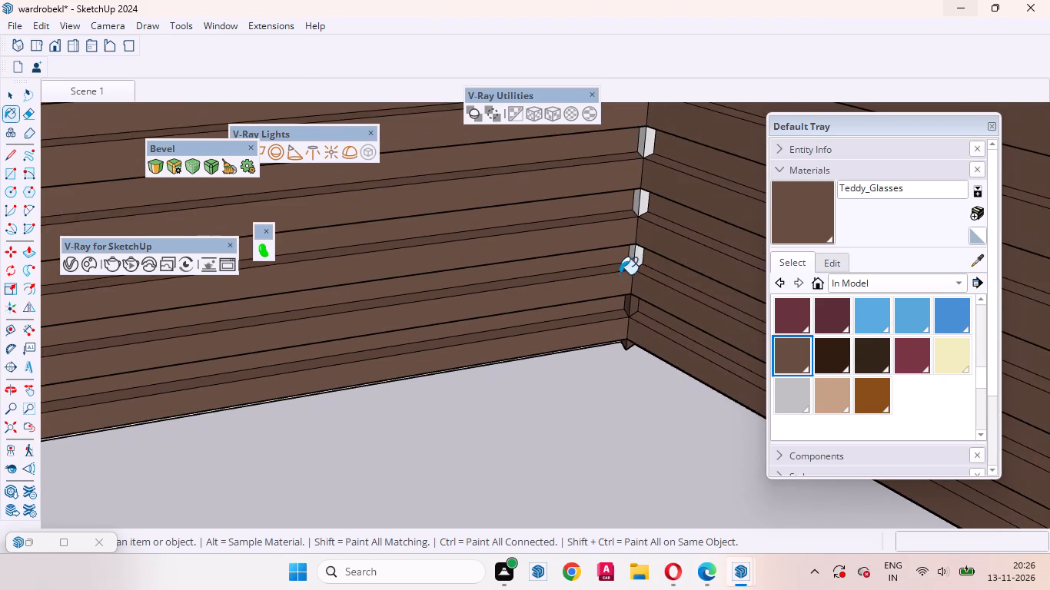
scroll(618, 302, down, 3)
scroll(633, 304, up, 9)
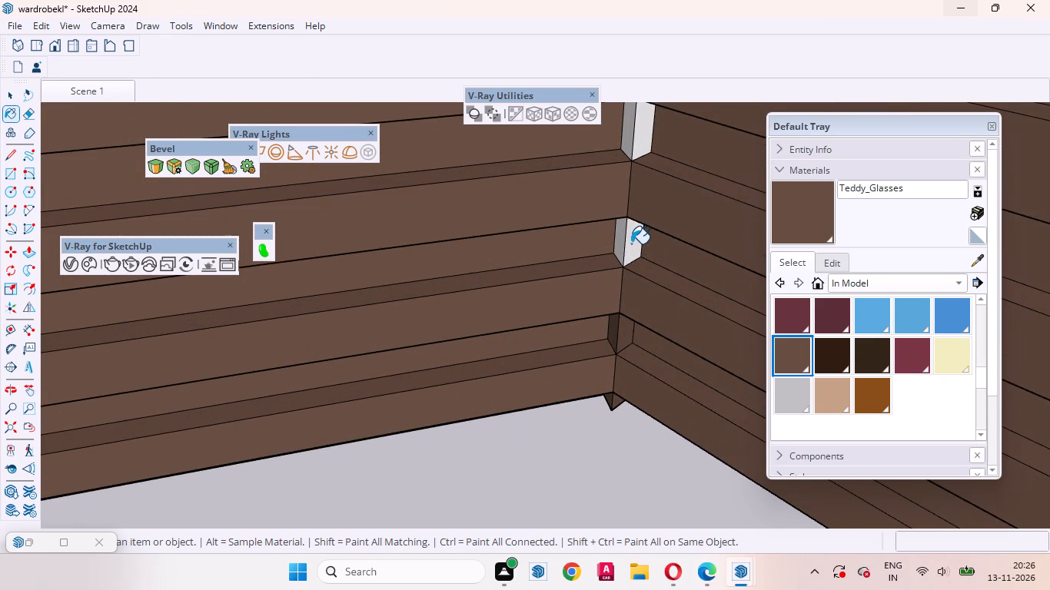
click(632, 243)
click(621, 237)
Paint the end faces of the last three white grooves left in that corner with Teddy_Glasses.
scroll(630, 376, down, 9)
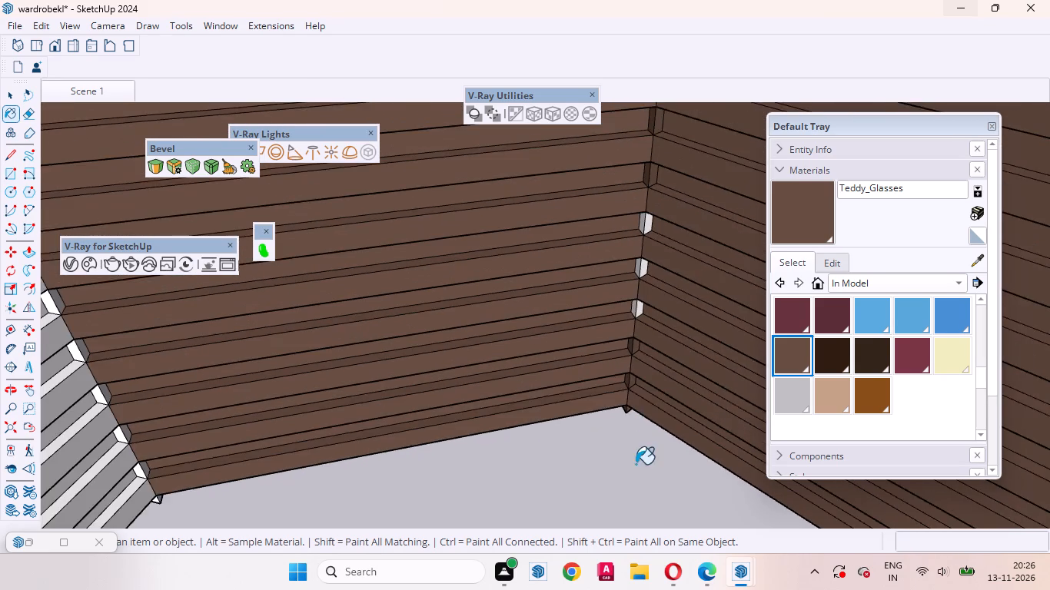
scroll(633, 429, down, 3)
scroll(661, 348, up, 4)
click(636, 250)
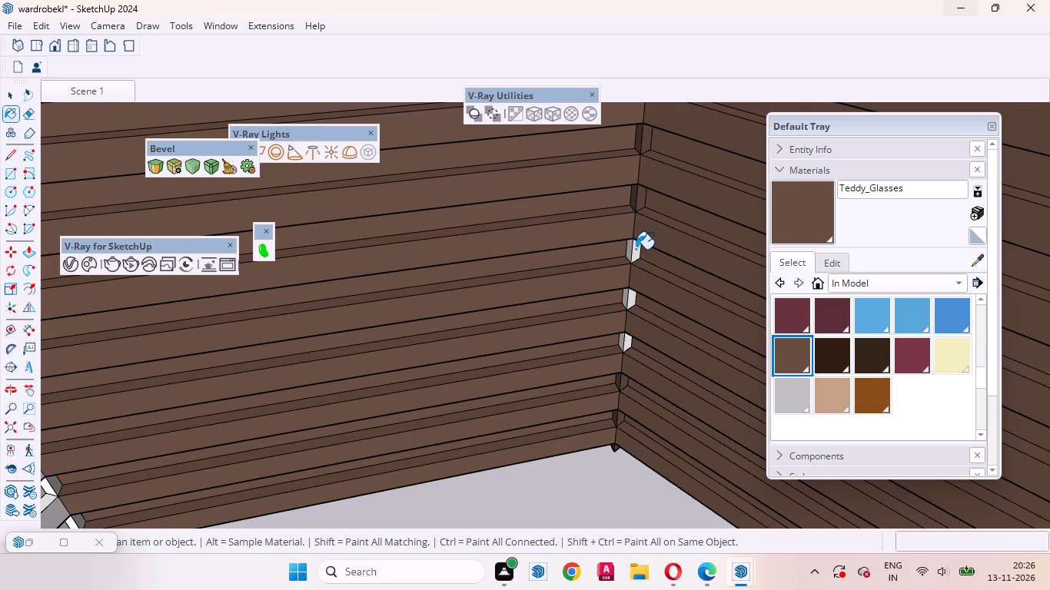
click(633, 305)
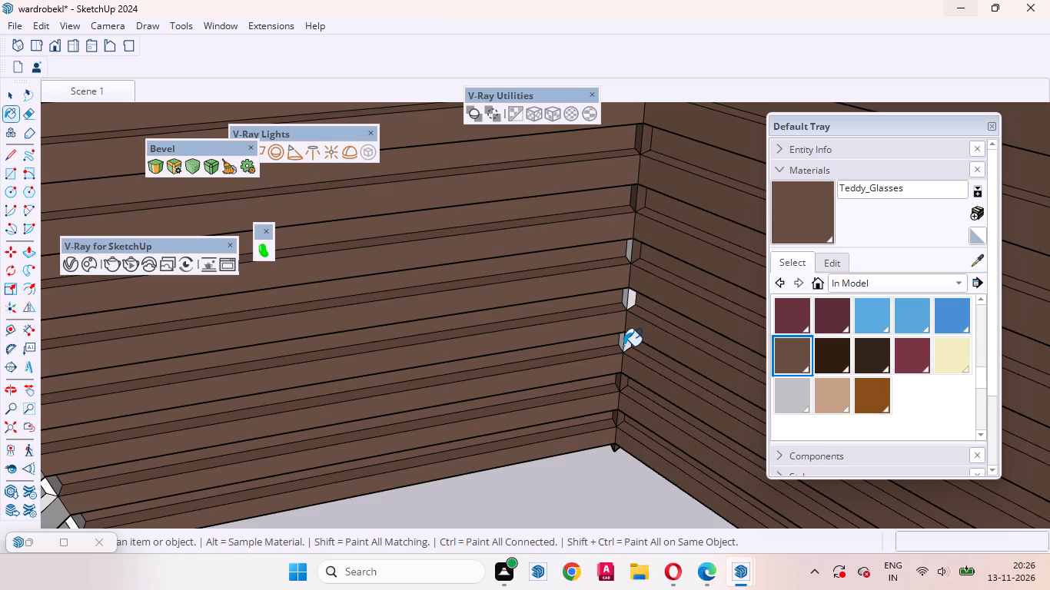
click(626, 346)
click(631, 301)
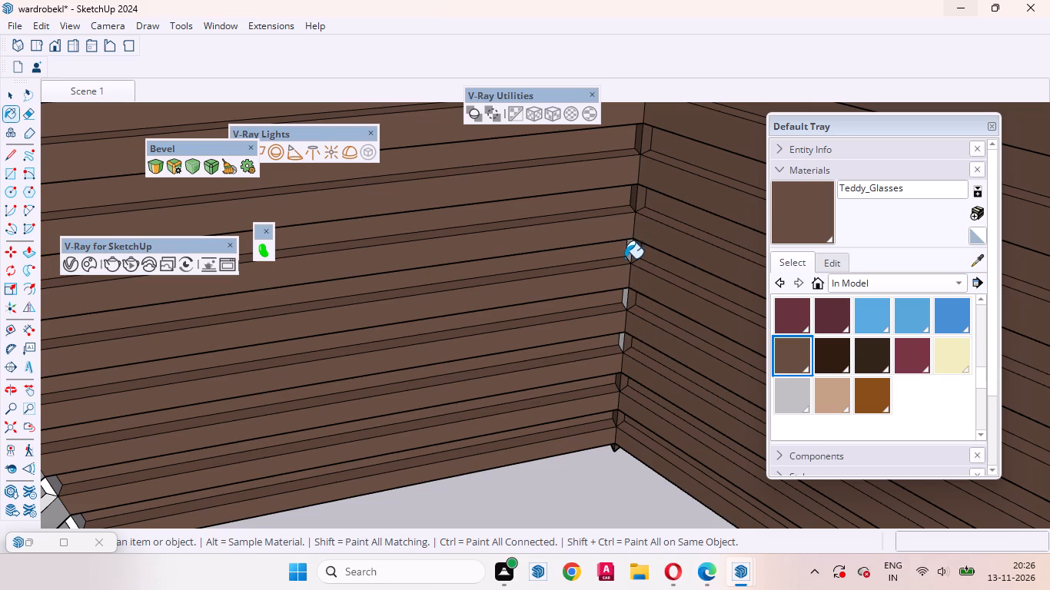
click(629, 249)
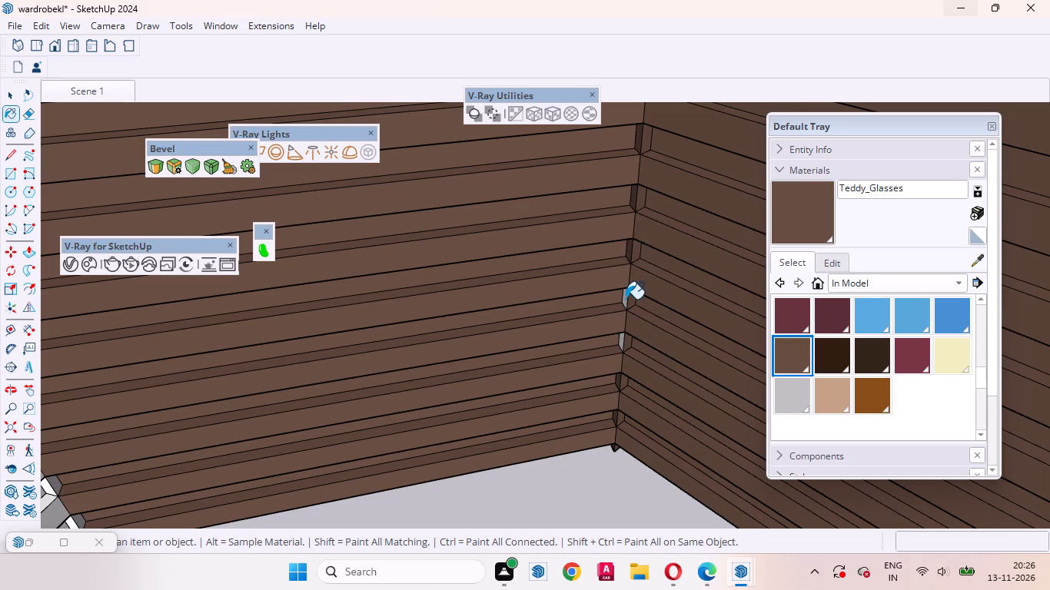
click(625, 298)
click(619, 341)
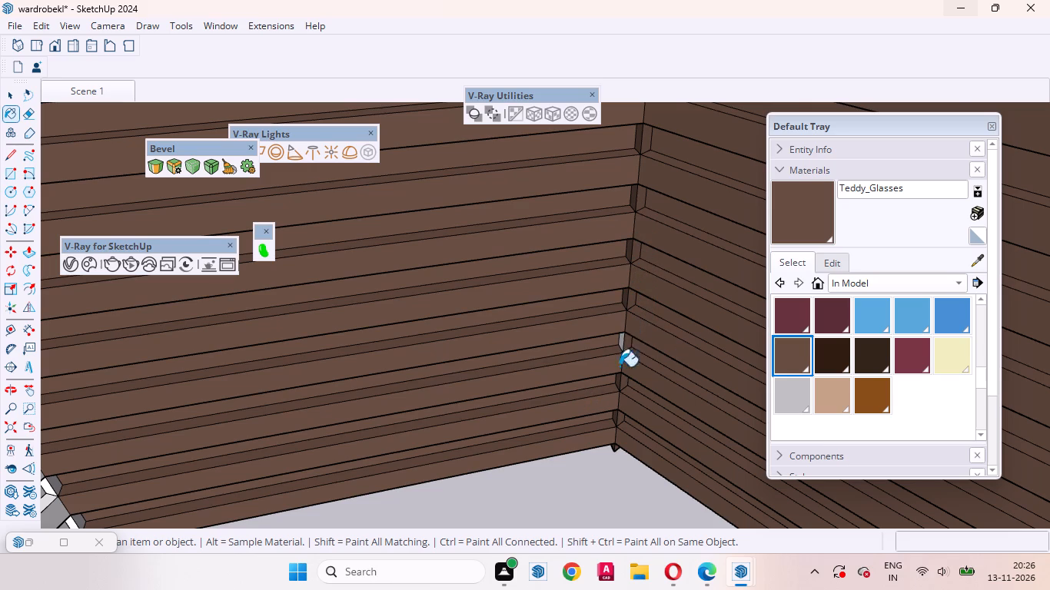
scroll(627, 344, up, 6)
click(618, 341)
From below the block, paint the downward-facing white groove faces nearest the bottom opening on one brown wall with Teddy_Glasses.
scroll(632, 442, down, 6)
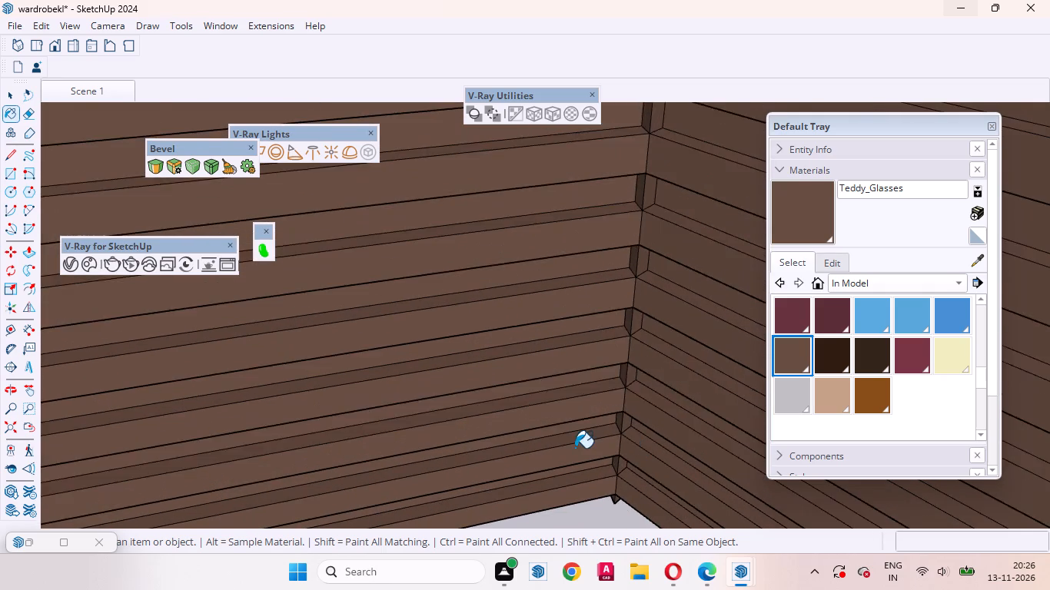
scroll(575, 448, down, 15)
middle_drag(638, 438, 455, 474)
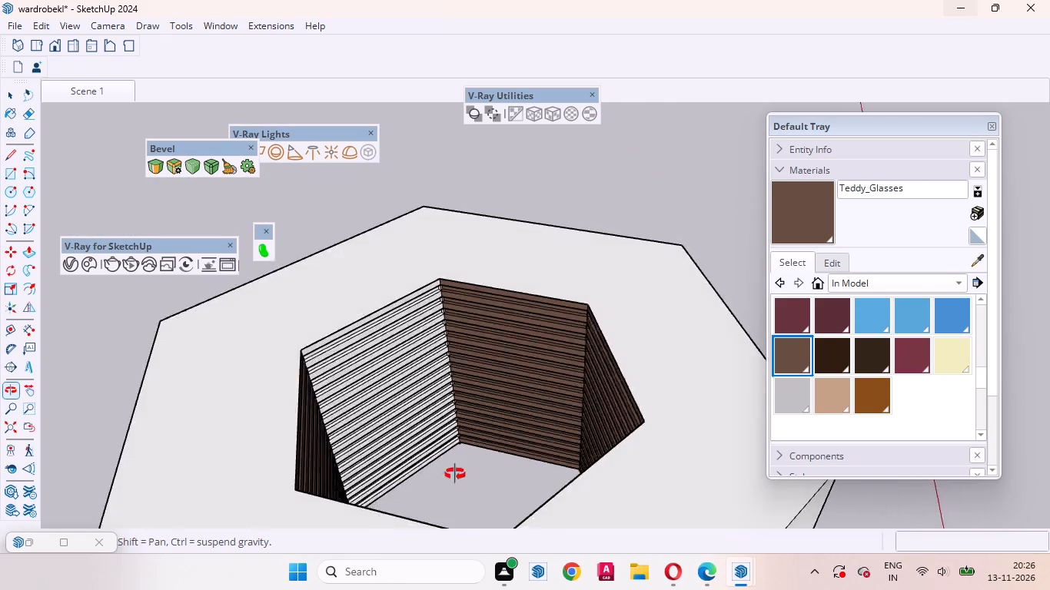
middle_drag(455, 474, 362, 533)
scroll(649, 340, down, 8)
middle_drag(582, 363, 538, 304)
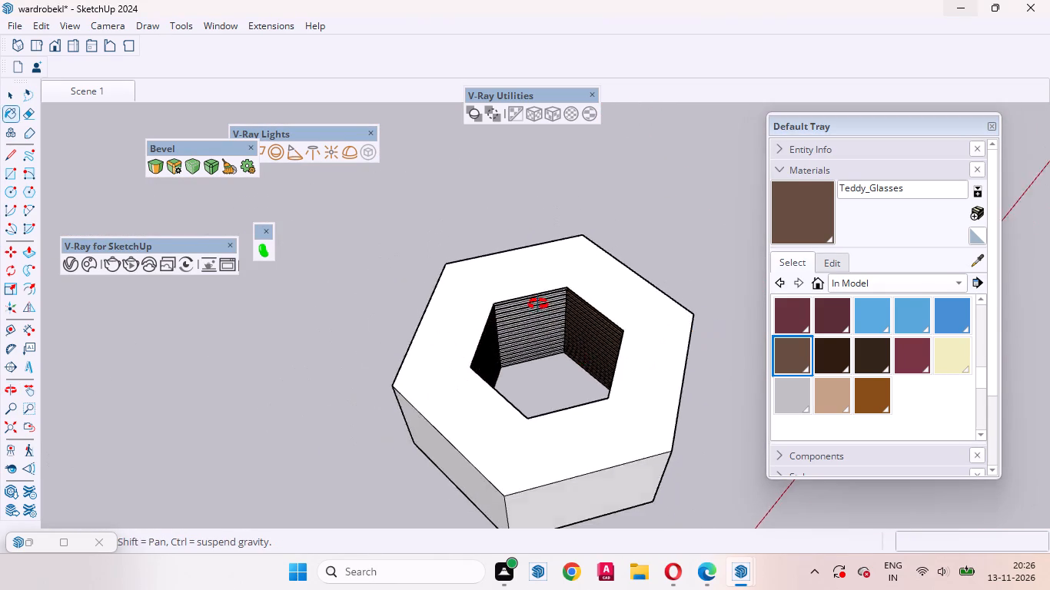
middle_drag(538, 304, 593, 157)
middle_drag(627, 474, 603, 207)
scroll(617, 391, up, 7)
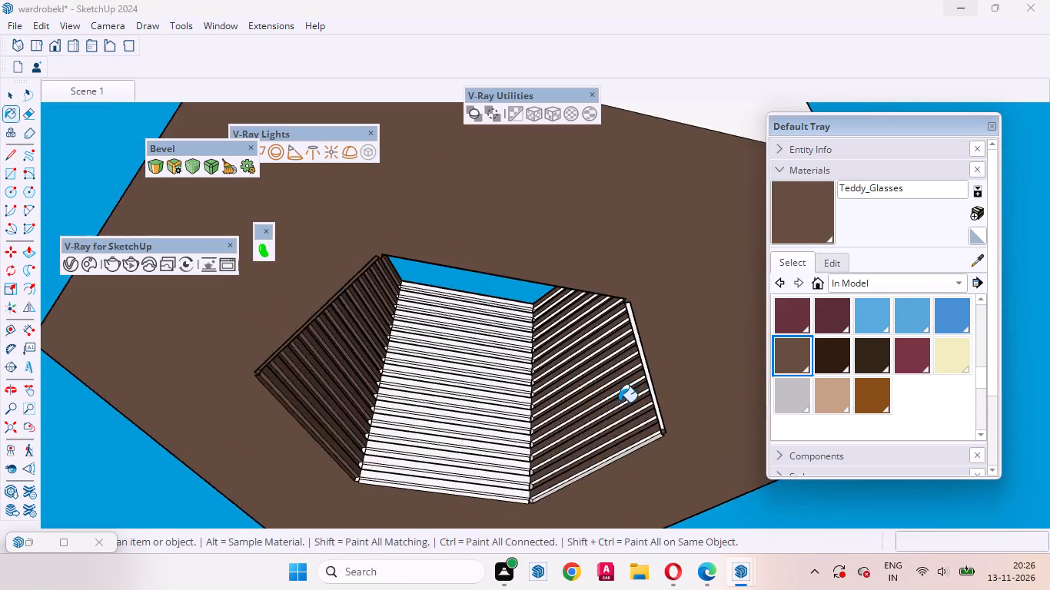
scroll(619, 402, up, 2)
middle_drag(607, 406, 821, 399)
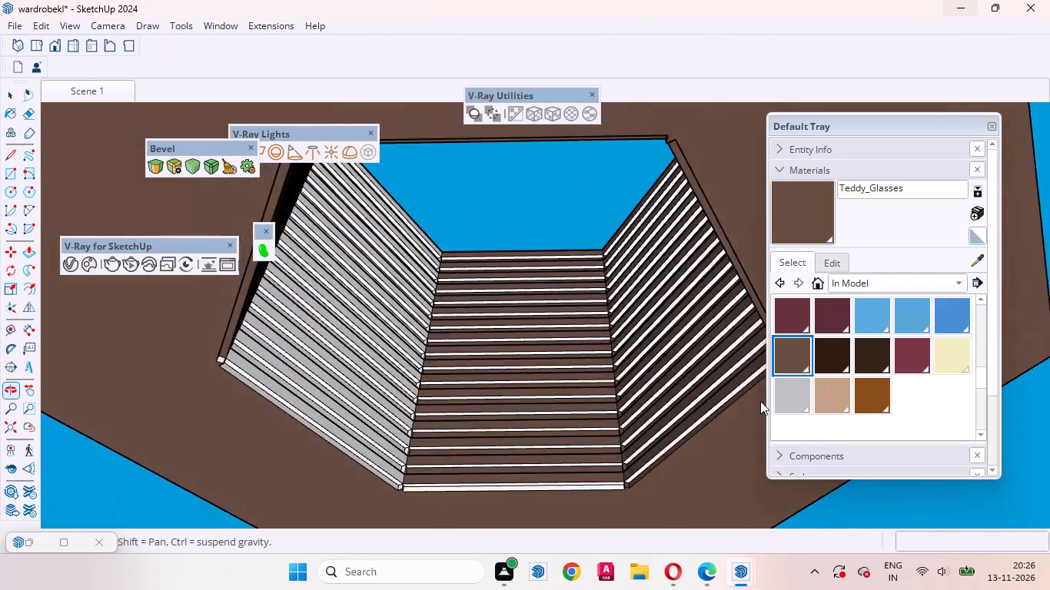
scroll(536, 377, down, 3)
scroll(650, 410, up, 11)
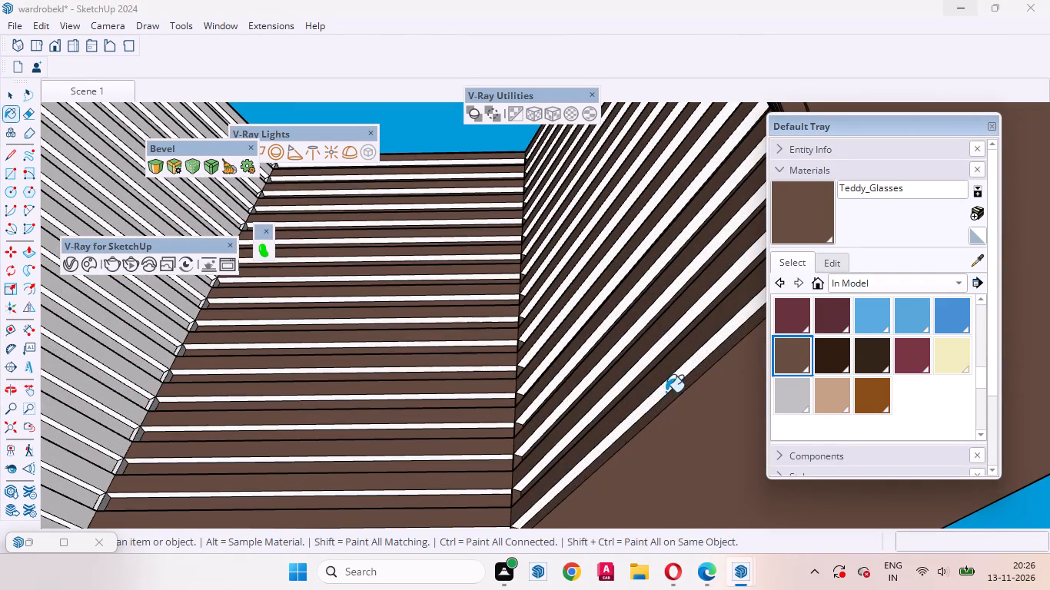
click(666, 392)
click(661, 350)
click(656, 305)
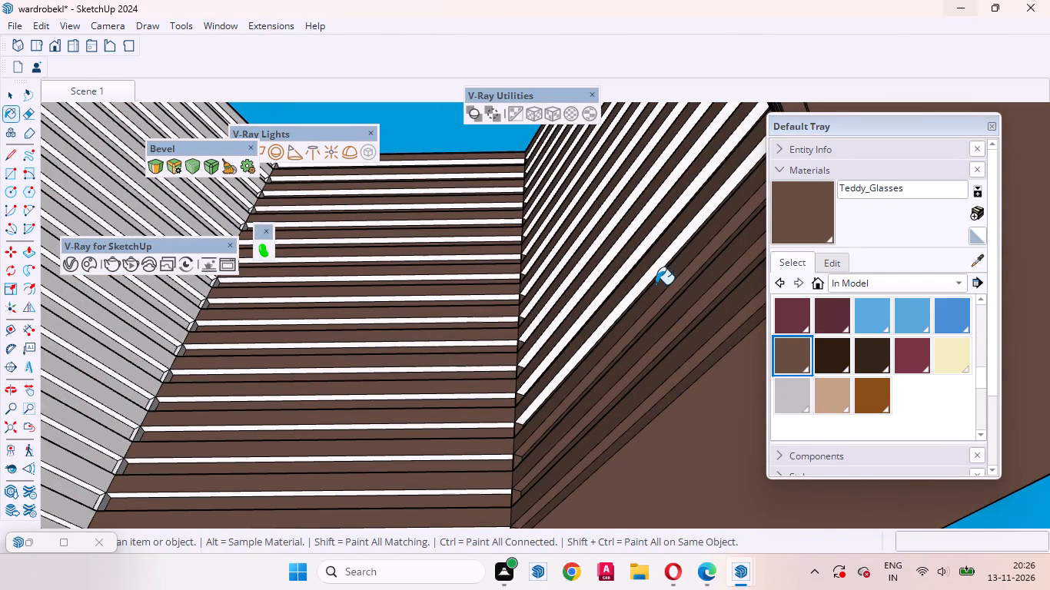
click(656, 267)
click(662, 220)
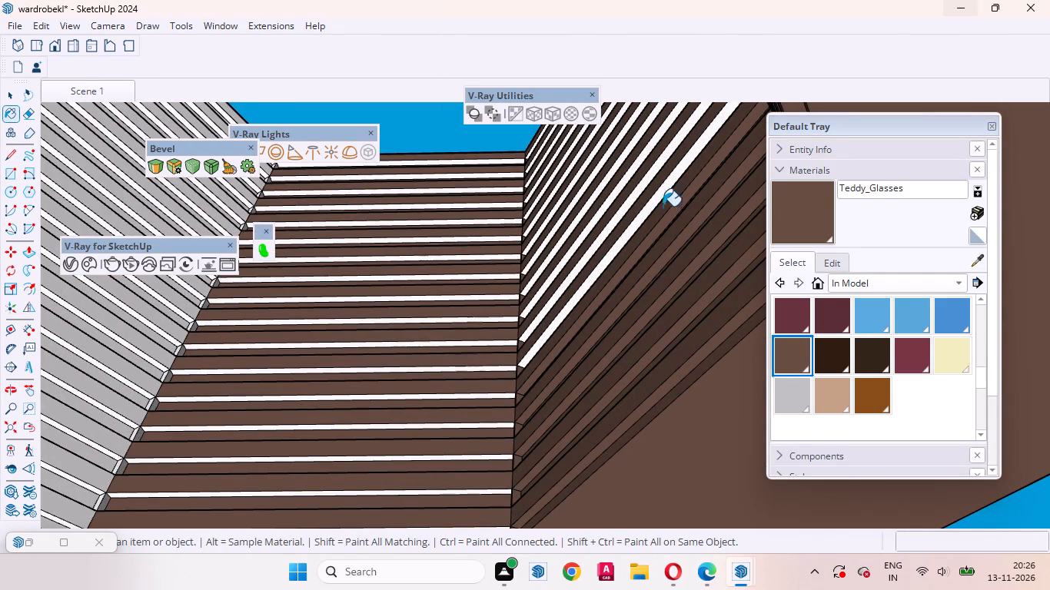
click(659, 186)
click(650, 208)
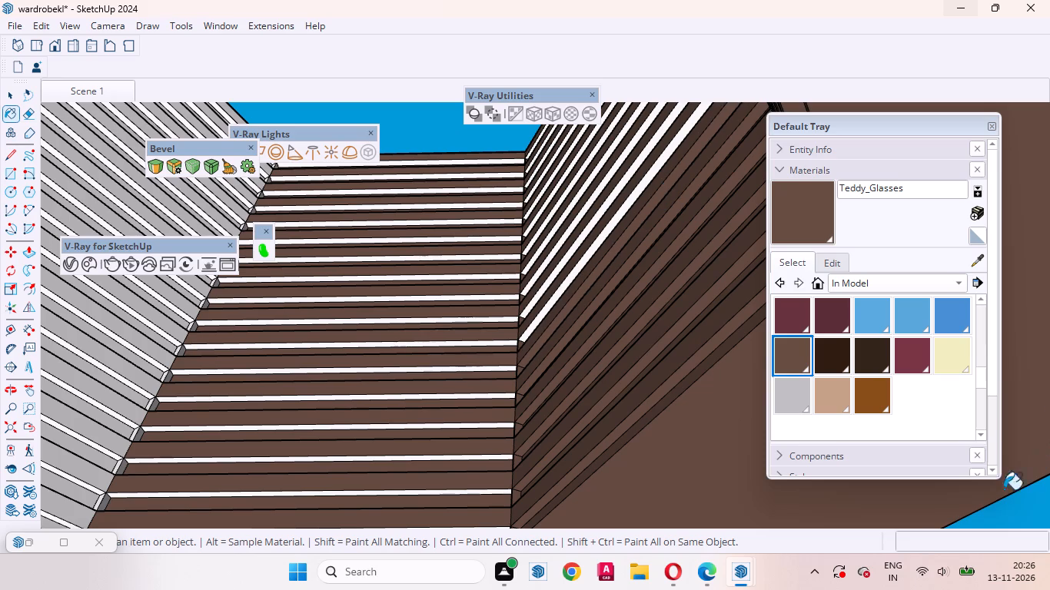
Paint the downward-facing white groove faces across the middle of the same wall with Teddy_Glasses.
click(542, 317)
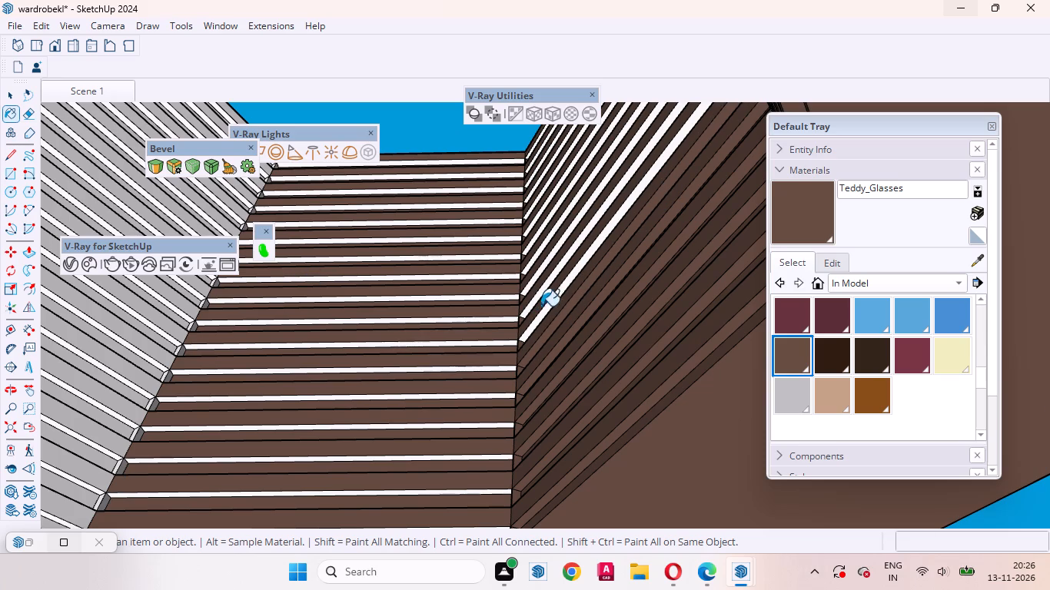
click(537, 297)
click(535, 277)
click(535, 261)
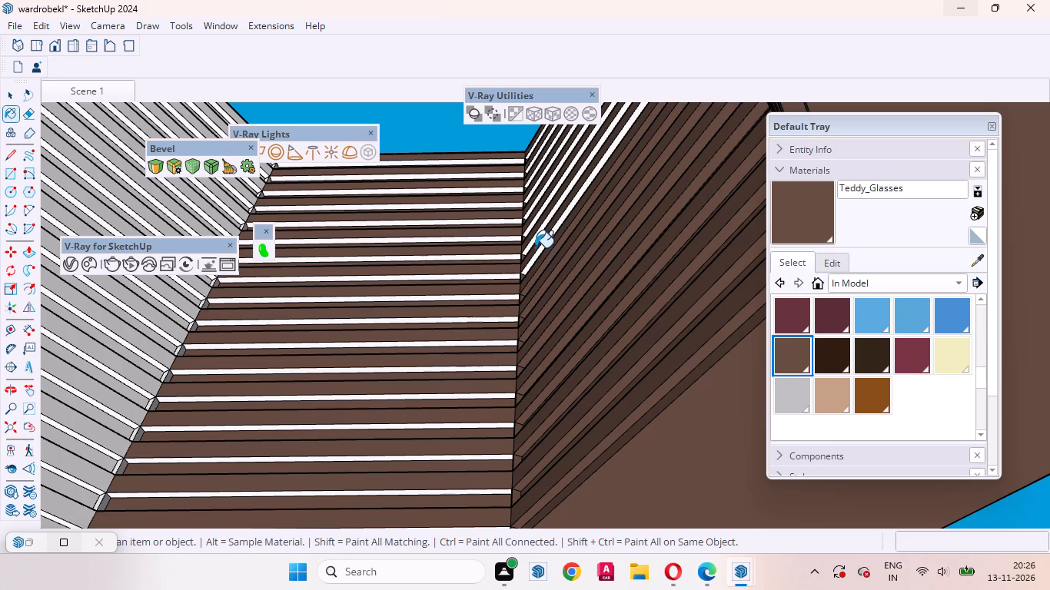
click(537, 253)
click(537, 235)
click(537, 222)
click(535, 212)
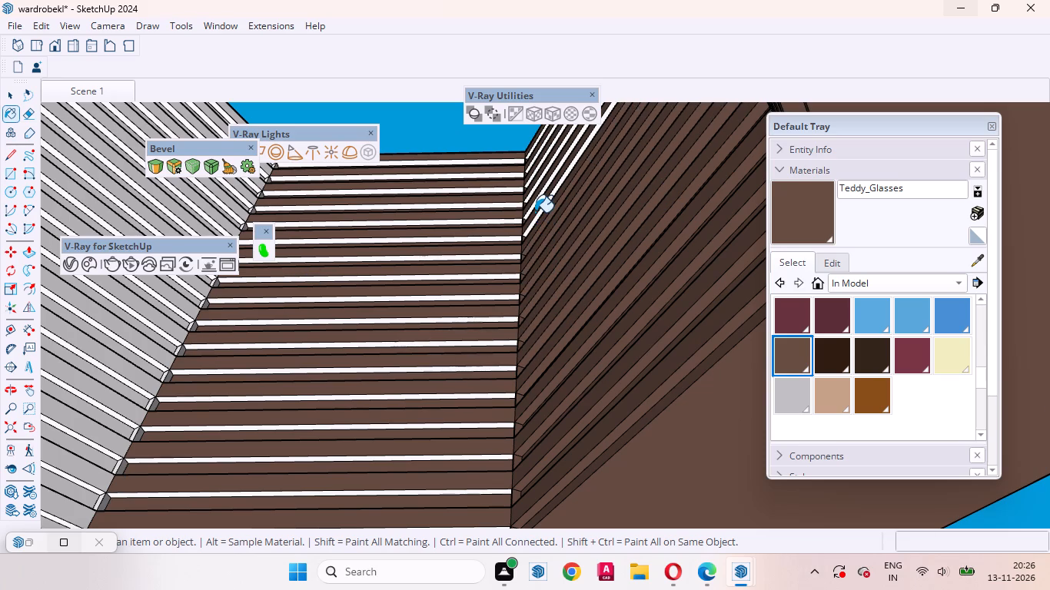
drag(535, 211, 543, 216)
triple_click(543, 214)
click(542, 210)
click(537, 201)
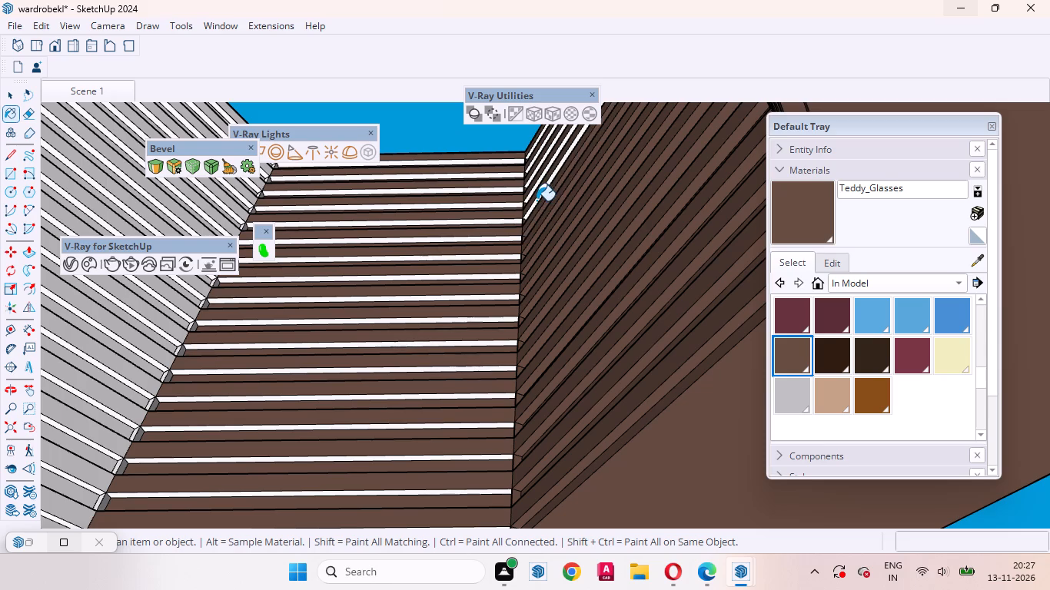
triple_click(536, 196)
click(536, 196)
drag(536, 196, 547, 202)
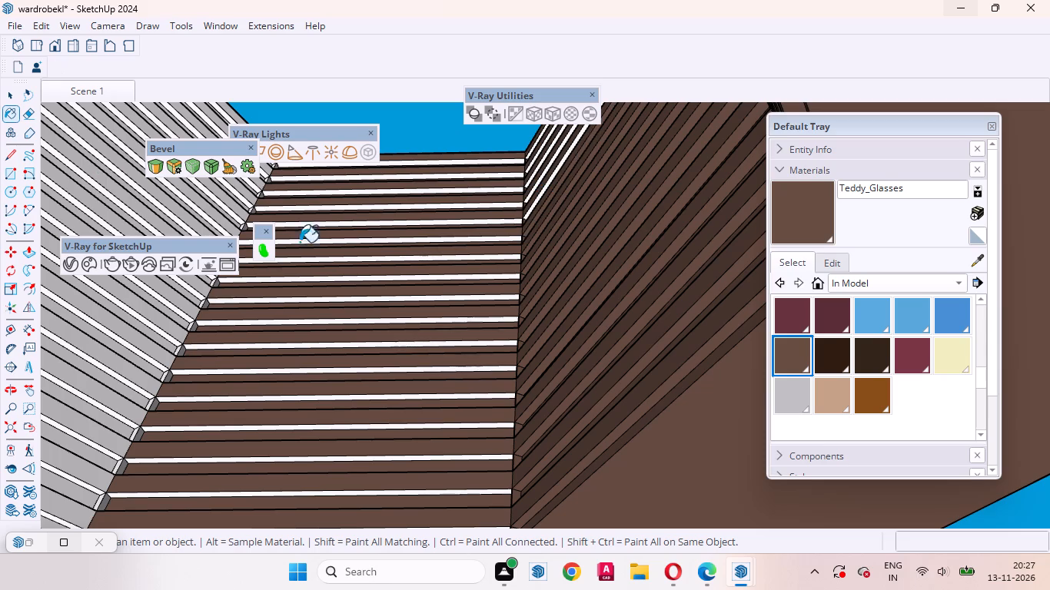
Paint the remaining downward-facing white groove faces at the far, upper end of the same wall with Teddy_Glasses.
click(532, 145)
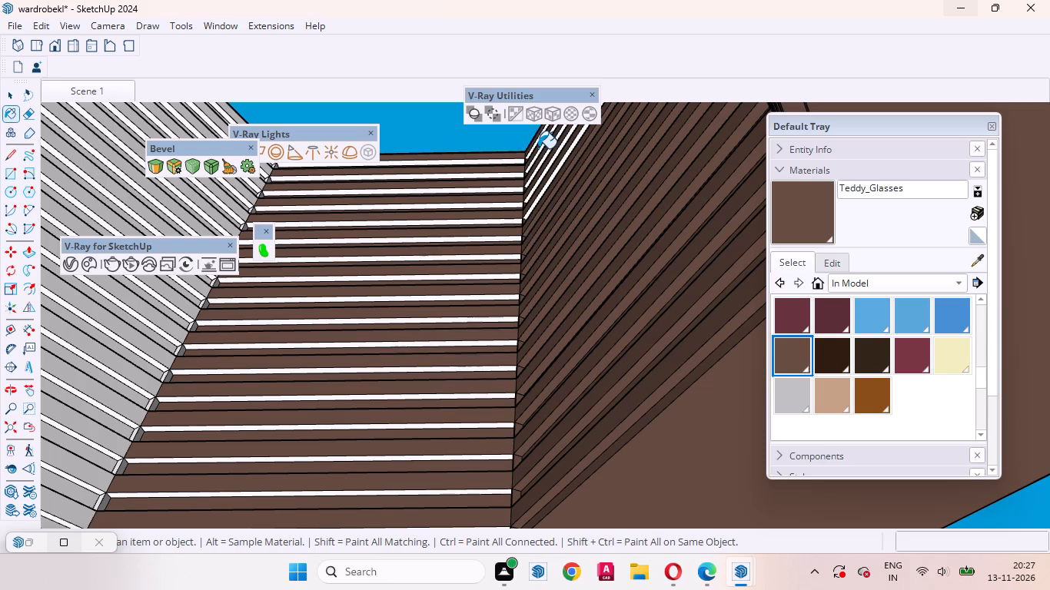
click(538, 143)
click(545, 157)
click(550, 167)
click(552, 177)
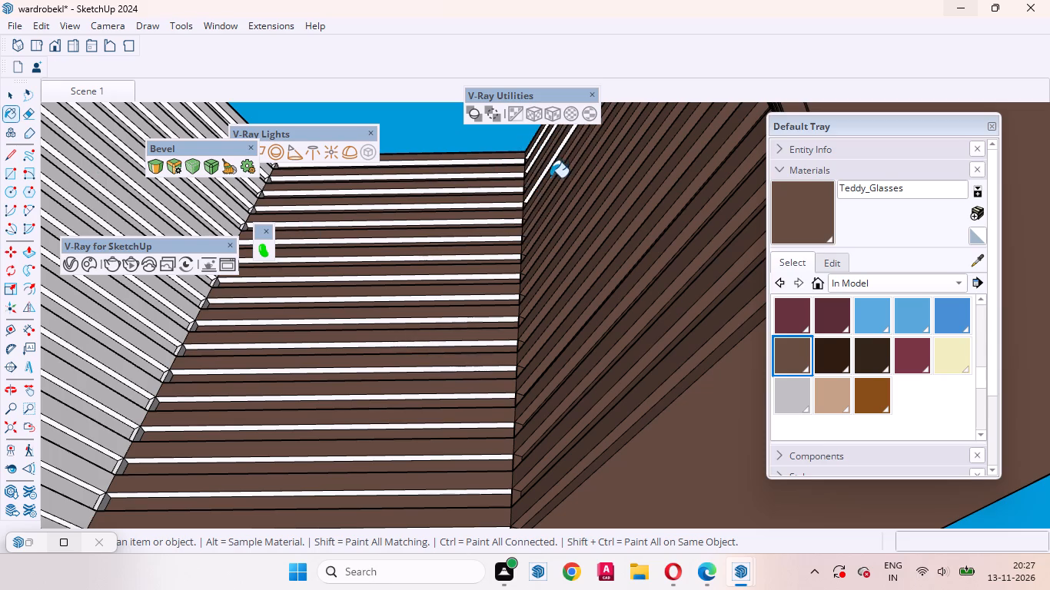
click(547, 167)
click(550, 164)
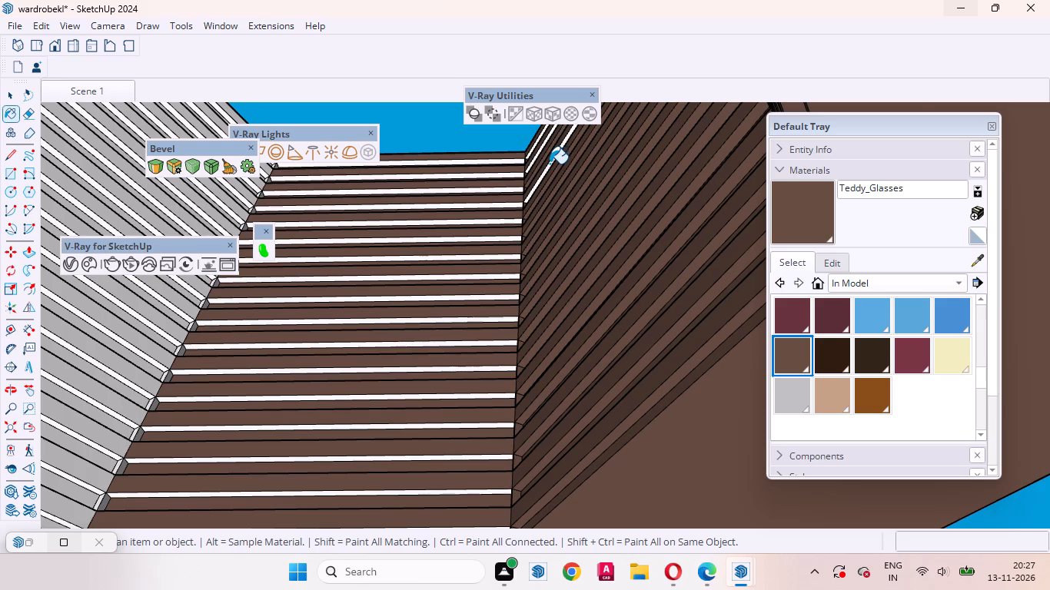
scroll(550, 173, up, 7)
click(546, 163)
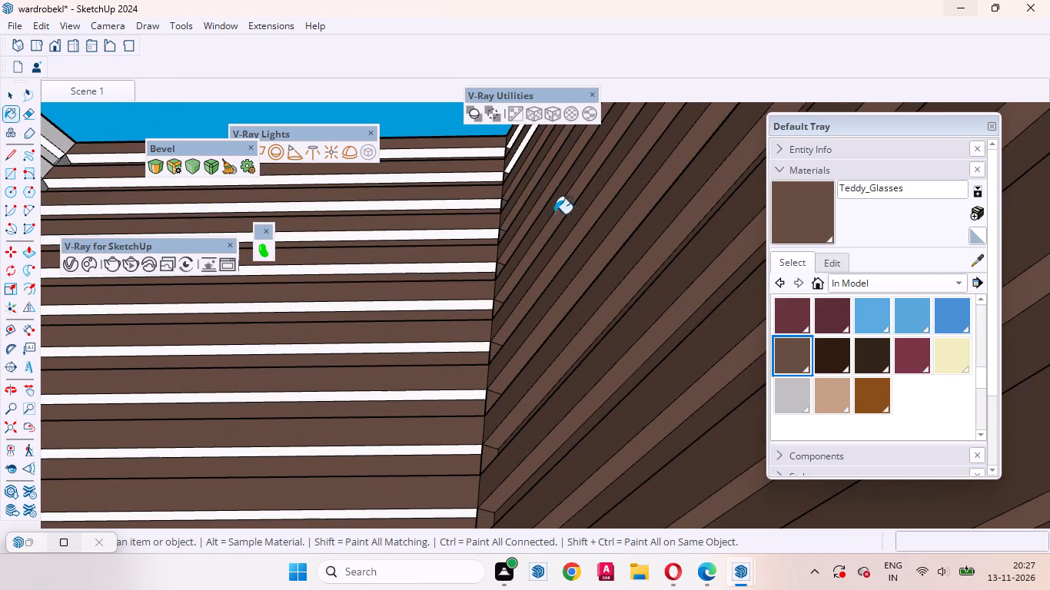
scroll(570, 268, down, 7)
scroll(546, 187, up, 3)
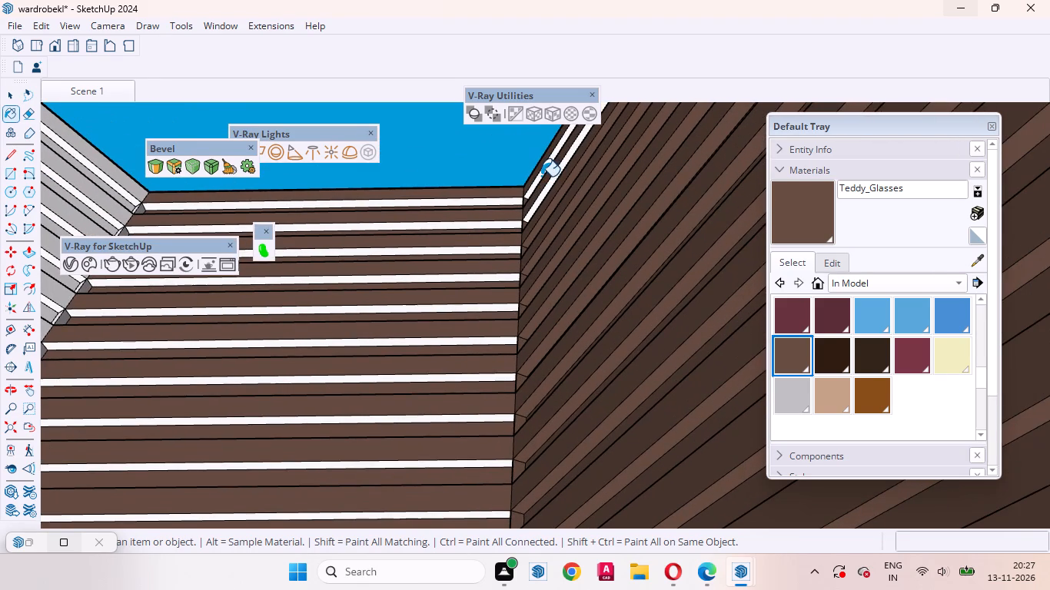
click(541, 176)
click(555, 181)
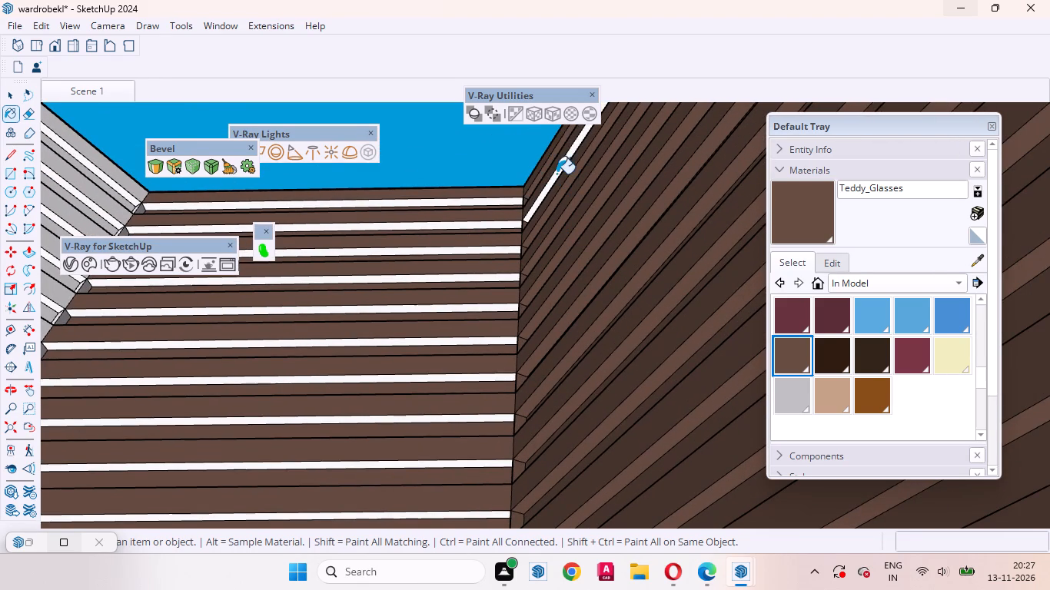
click(557, 169)
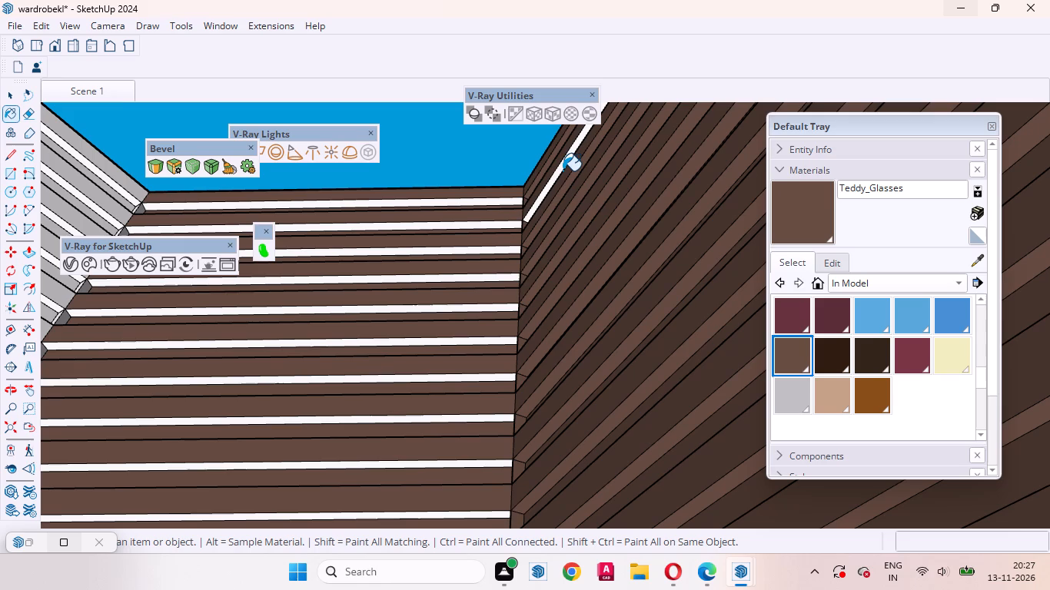
click(560, 172)
scroll(547, 191, down, 7)
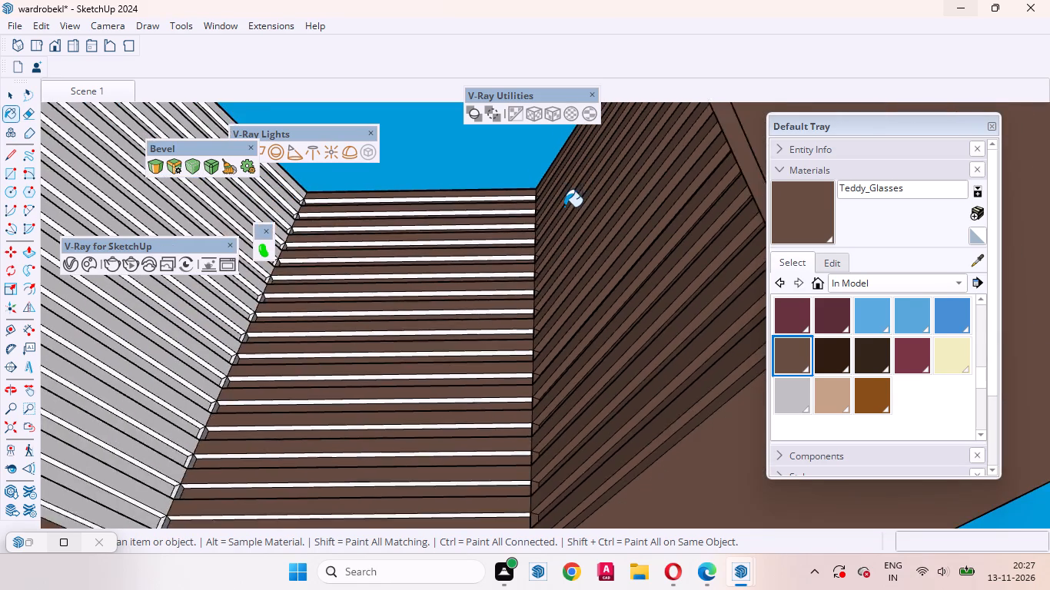
Paint the leftover white end face at the bottom corner of the finished brown wall with Teddy_Glasses.
scroll(564, 207, down, 1)
scroll(727, 294, up, 6)
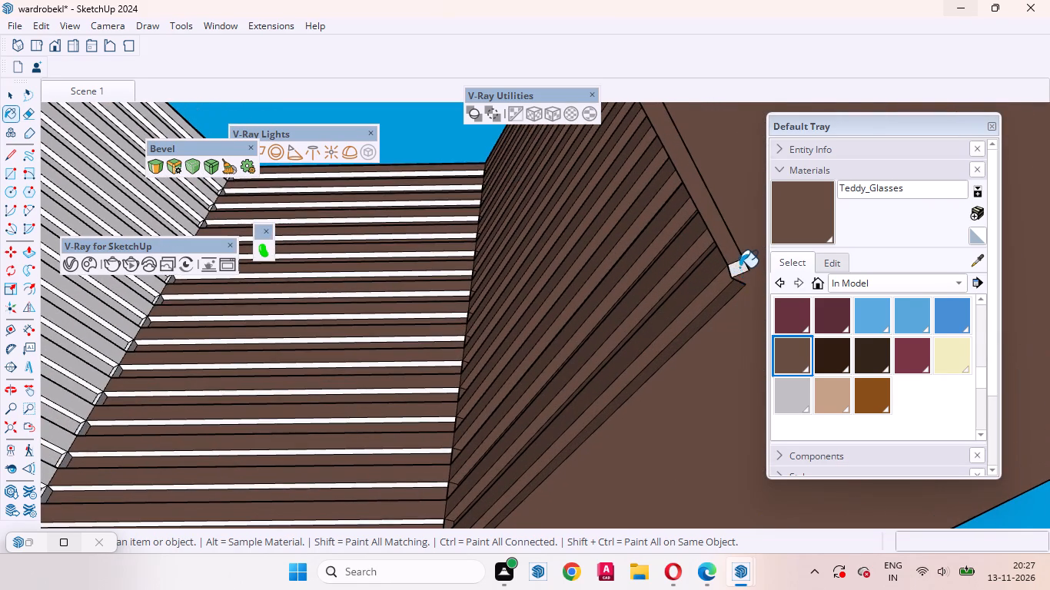
click(739, 267)
On the adjacent striped wall, paint the light groove faces nearest the bottom opening with Teddy_Glasses.
scroll(626, 264, down, 5)
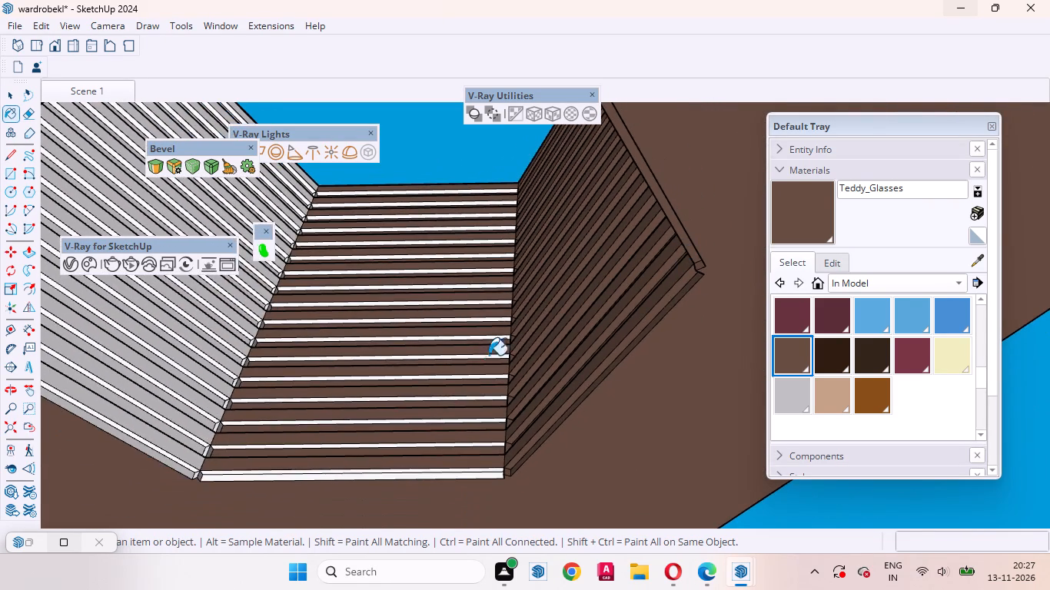
middle_drag(500, 350, 578, 284)
scroll(473, 446, up, 2)
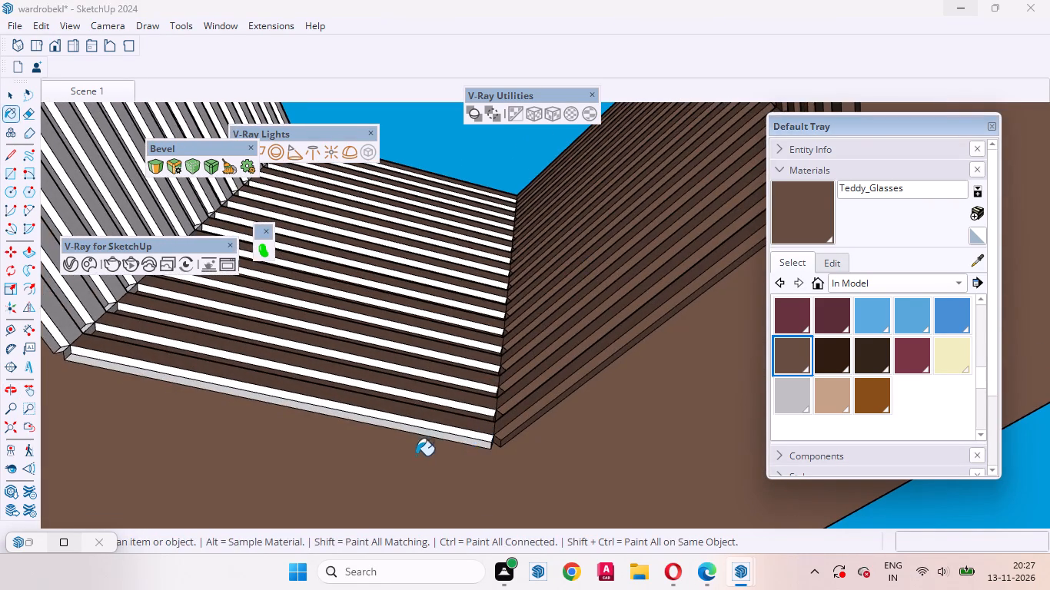
scroll(407, 457, down, 2)
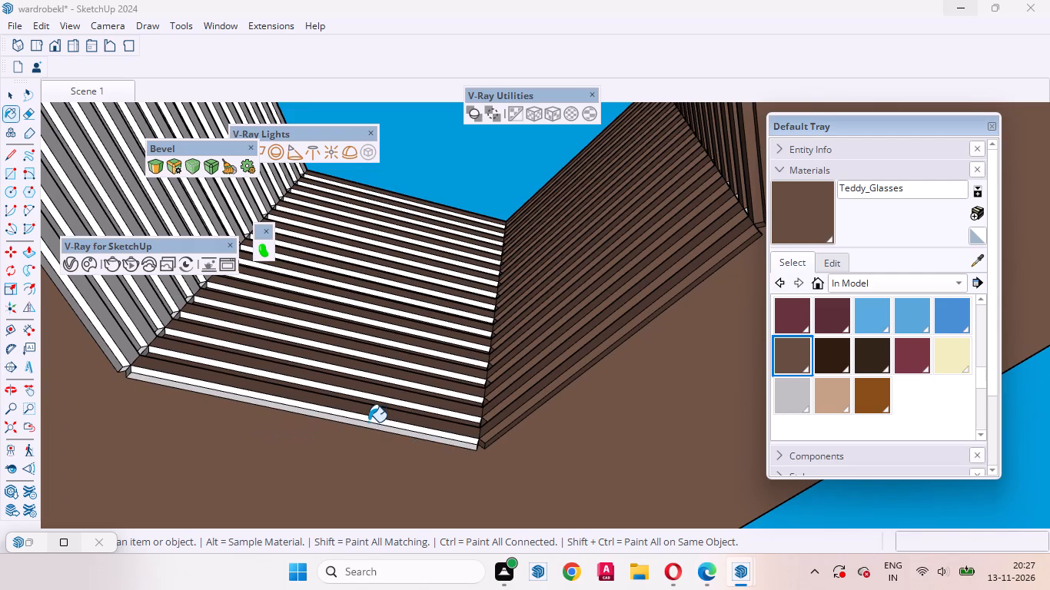
click(368, 422)
click(374, 428)
click(381, 417)
triple_click(392, 406)
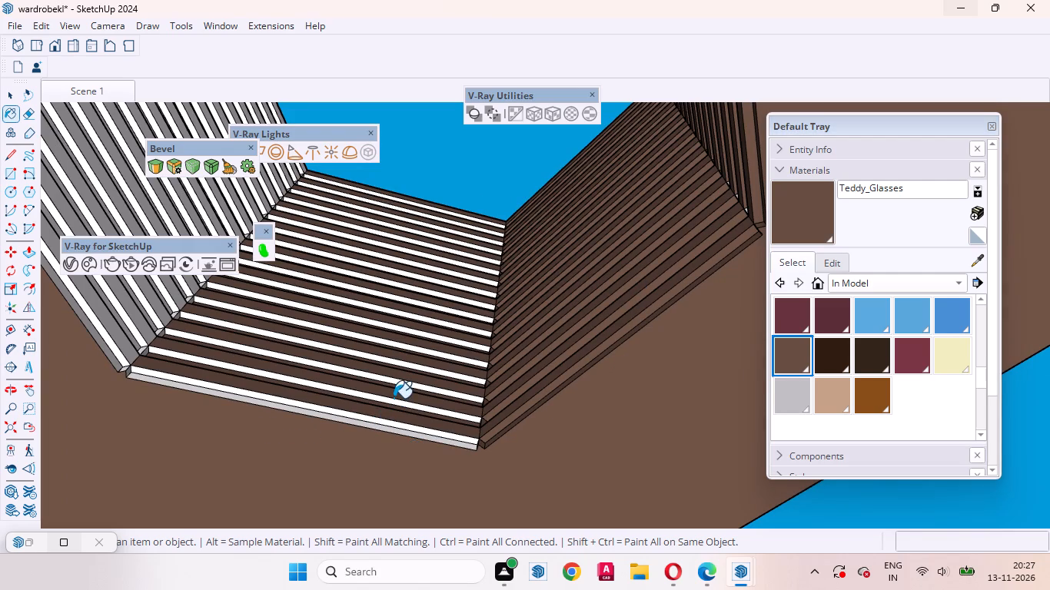
click(394, 398)
click(396, 405)
scroll(240, 390, up, 11)
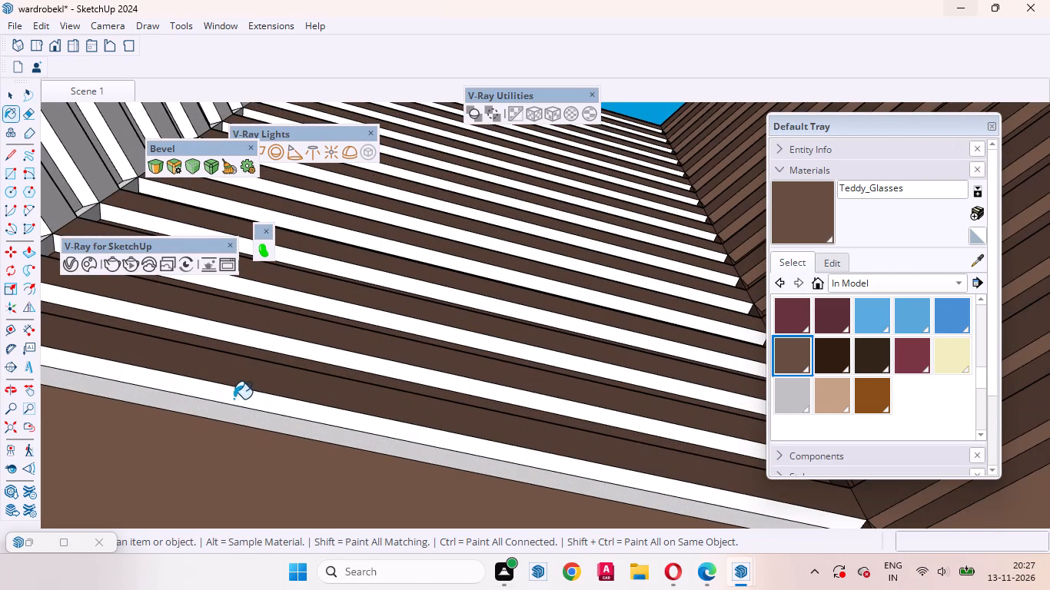
click(234, 399)
click(248, 418)
click(312, 350)
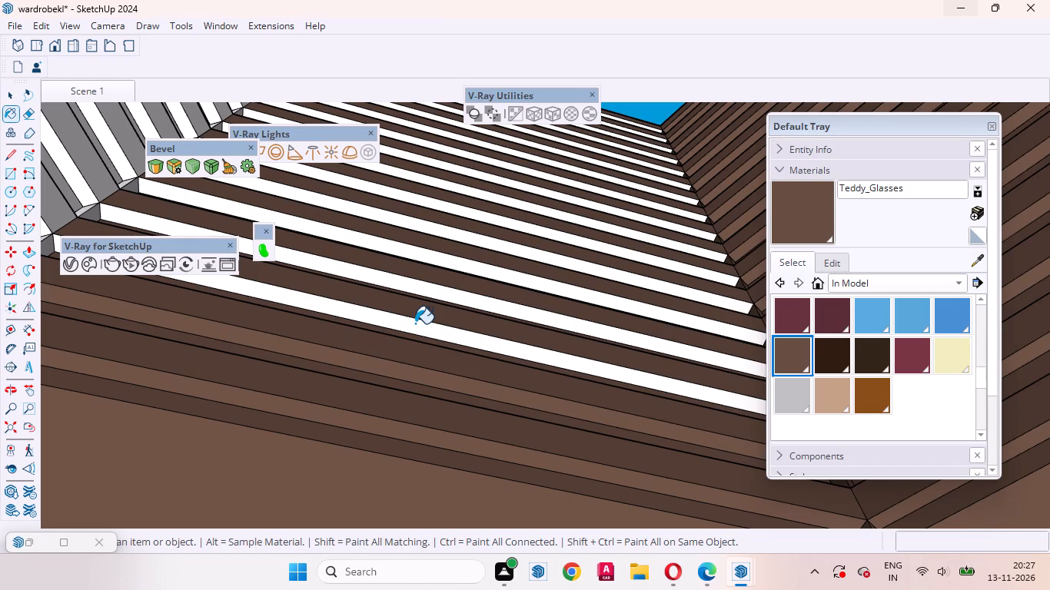
Paint the white groove faces across the lower middle of the same wall with Teddy_Glasses.
click(412, 323)
click(433, 288)
click(451, 254)
click(454, 269)
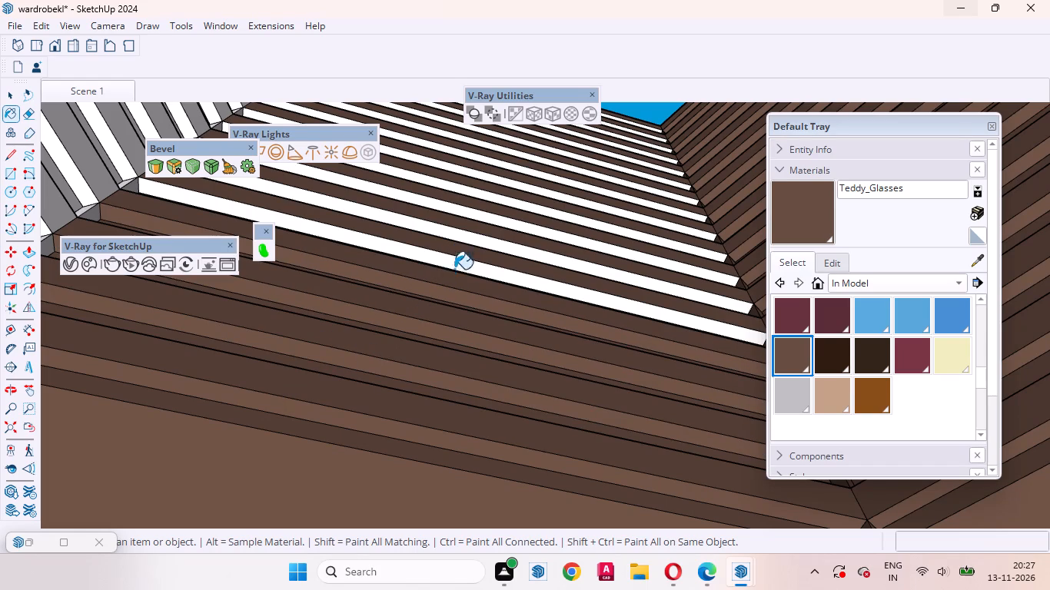
click(468, 237)
click(475, 220)
click(480, 203)
click(485, 194)
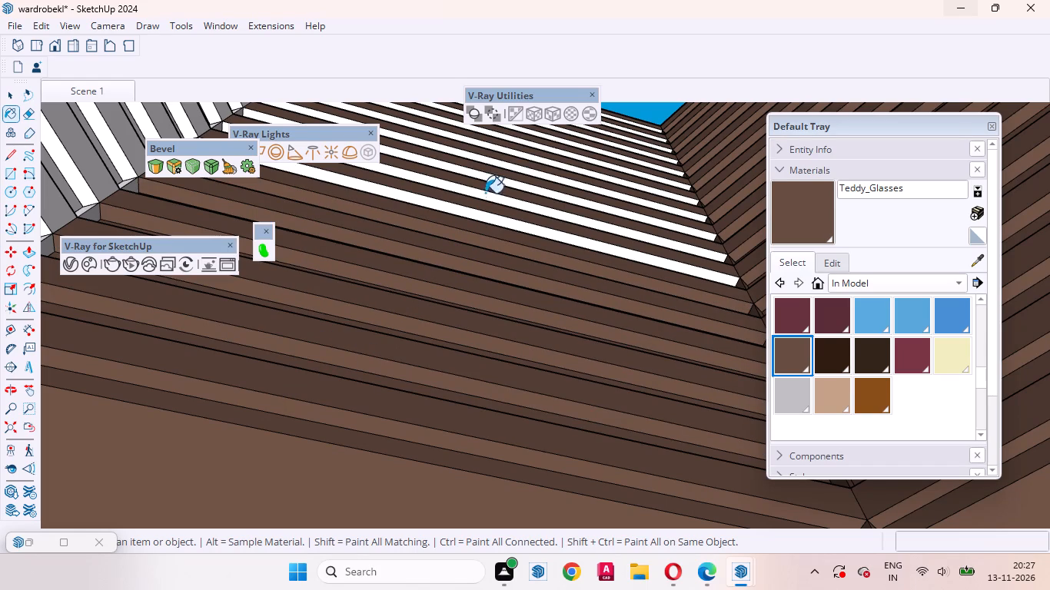
click(480, 218)
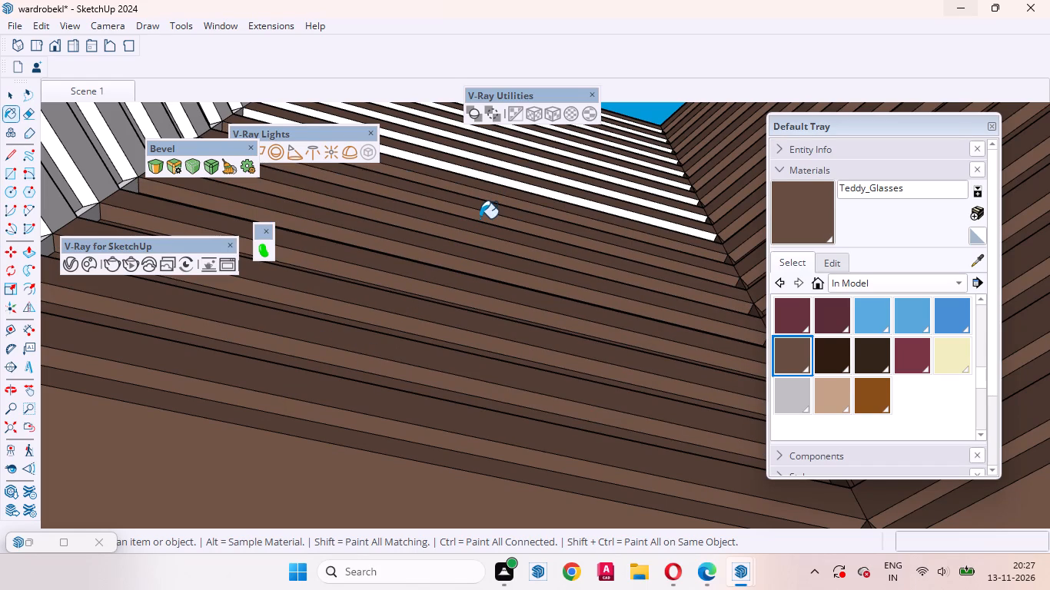
Paint the white groove faces across the upper middle of the same wall with Teddy_Glasses.
click(687, 230)
click(692, 217)
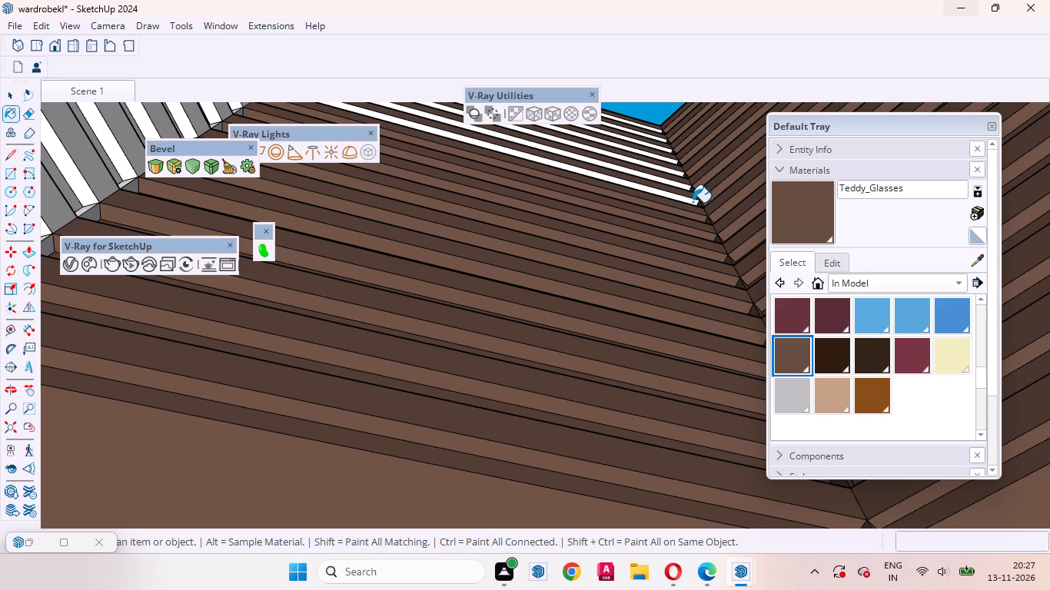
click(693, 199)
click(686, 200)
click(686, 191)
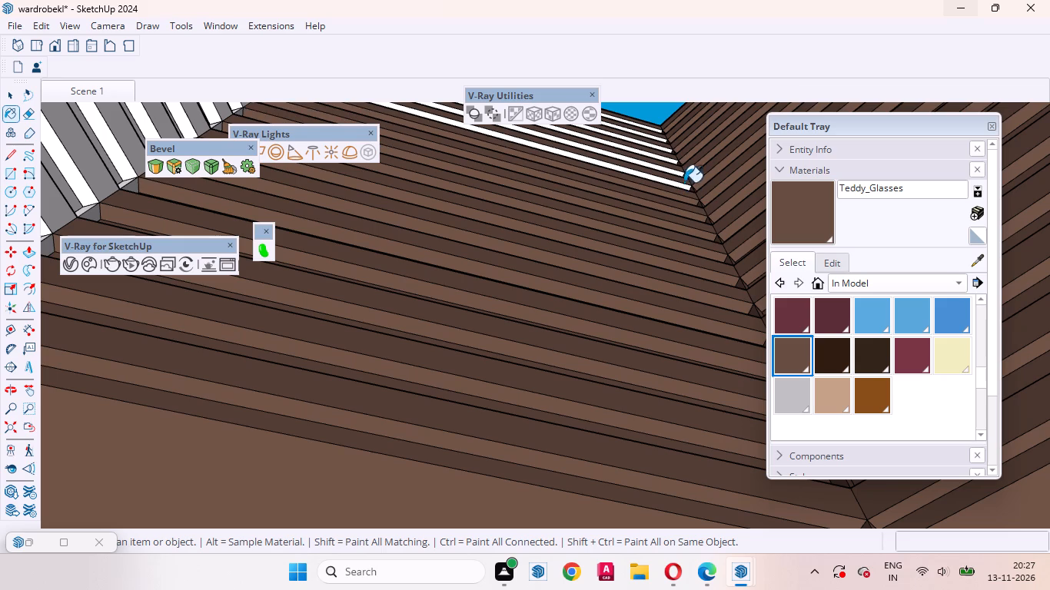
click(680, 187)
click(675, 182)
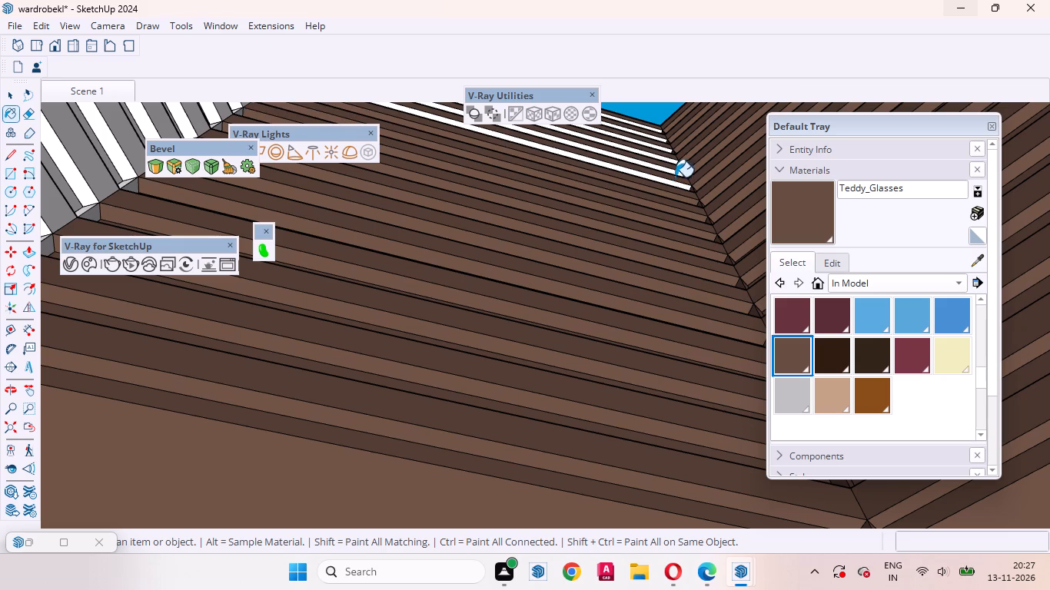
click(675, 183)
click(675, 171)
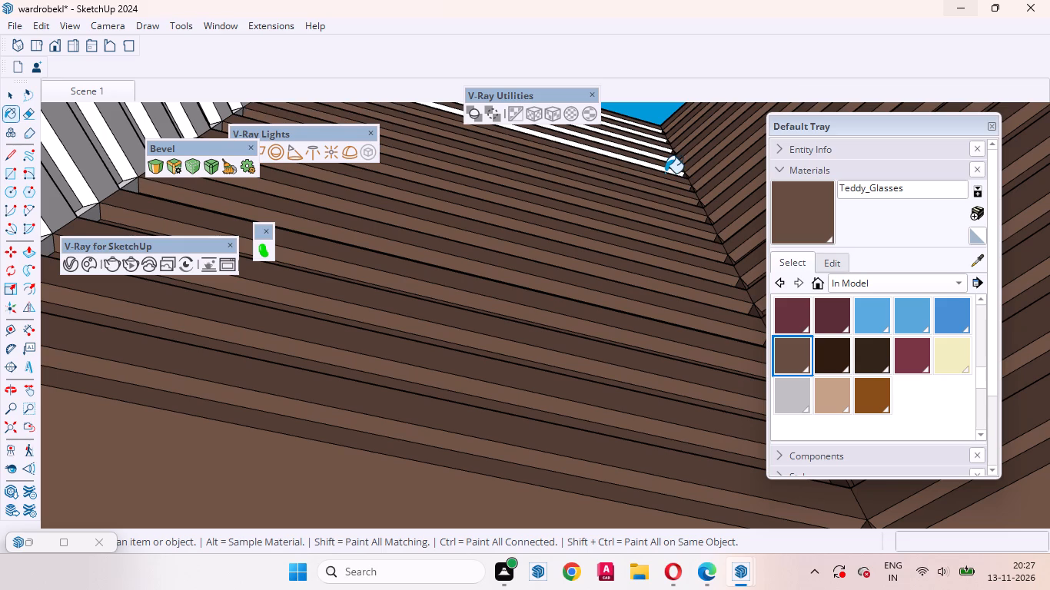
click(666, 170)
click(666, 156)
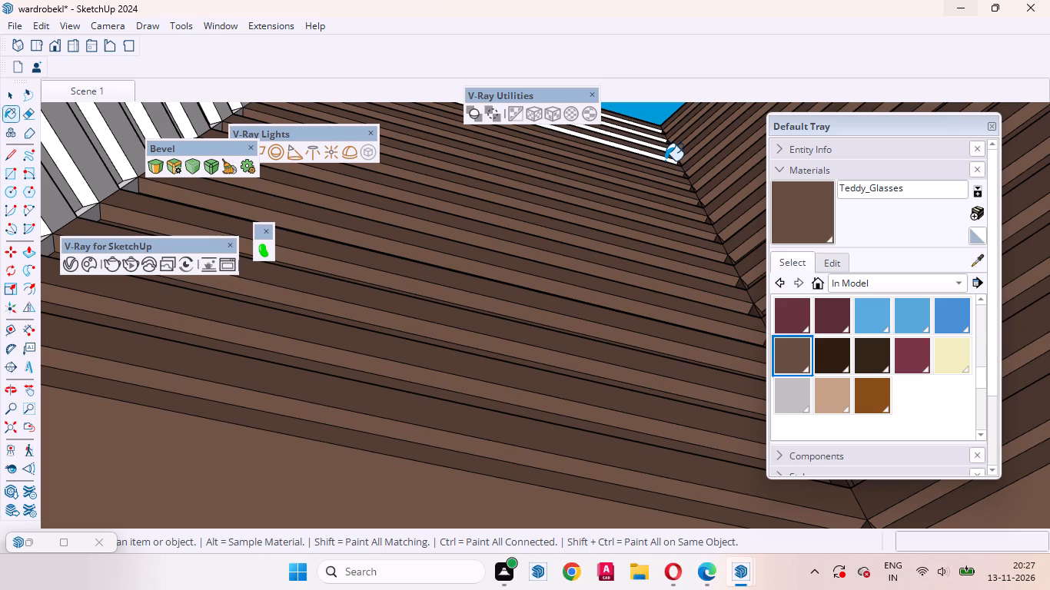
click(665, 161)
Paint the last white groove faces at the far, upper end of the same wall with Teddy_Glasses.
scroll(674, 166, up, 6)
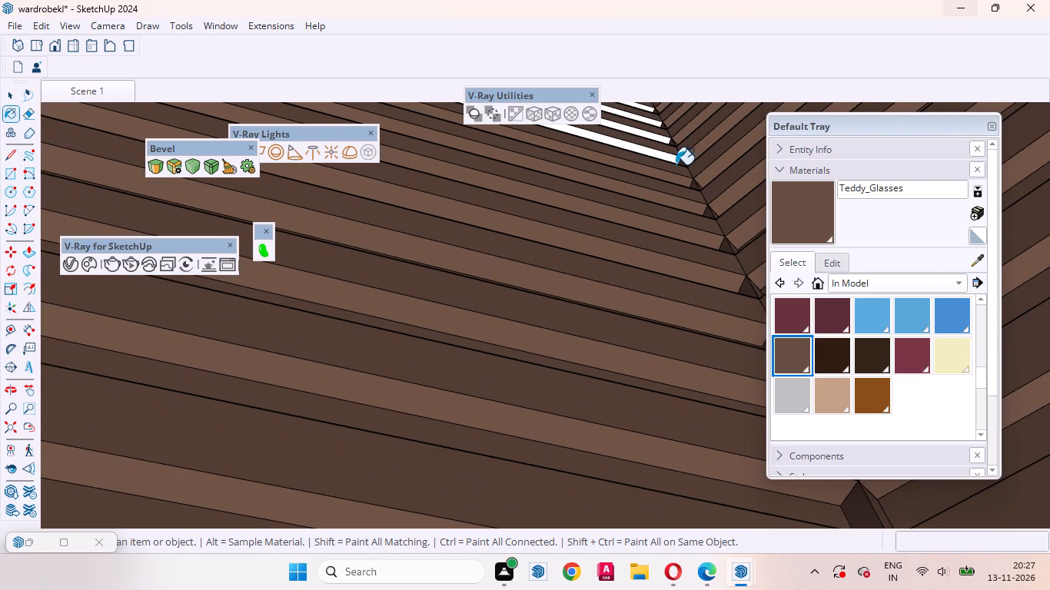
click(671, 157)
scroll(653, 277, down, 8)
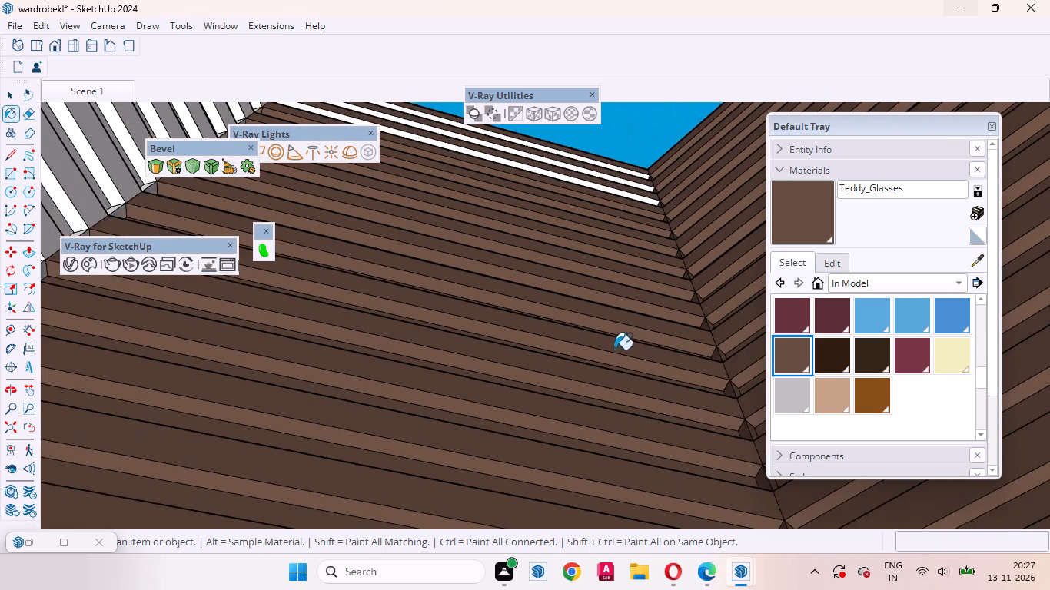
scroll(609, 356, down, 3)
click(583, 187)
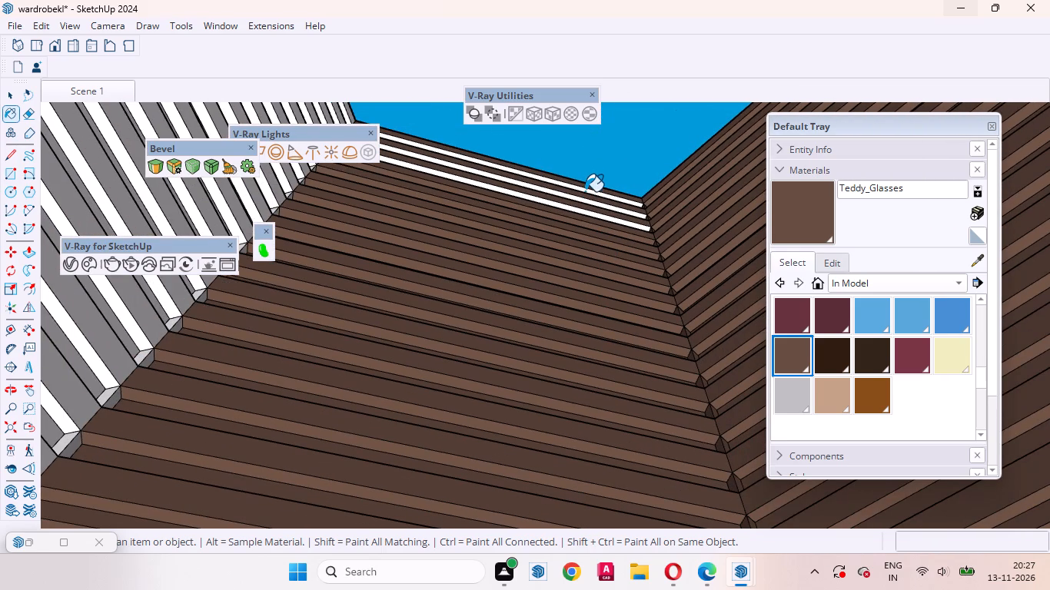
click(586, 192)
click(588, 192)
click(602, 201)
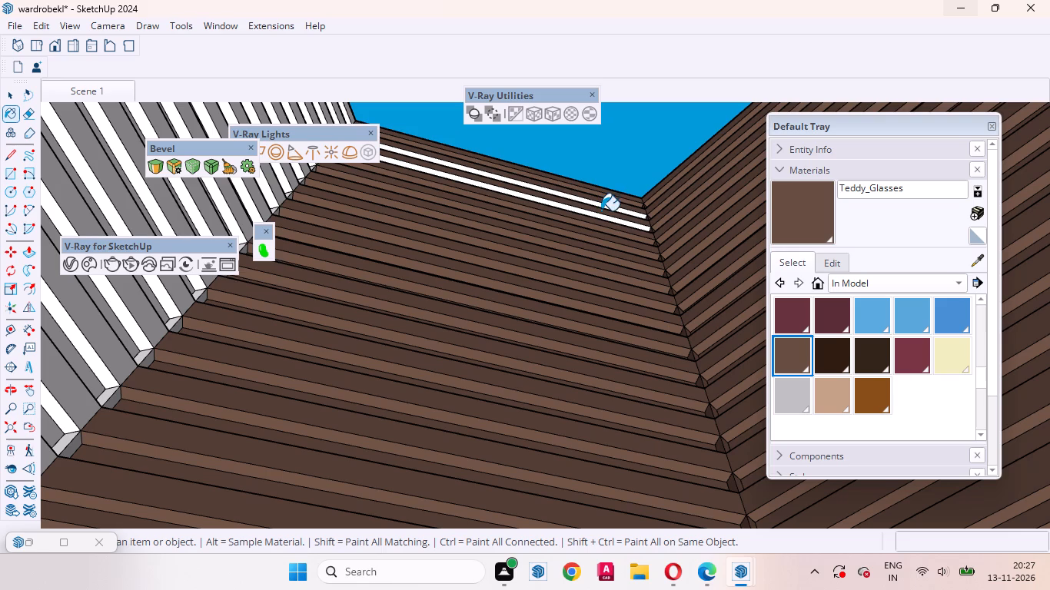
click(601, 210)
click(603, 207)
click(604, 211)
scroll(600, 220, up, 4)
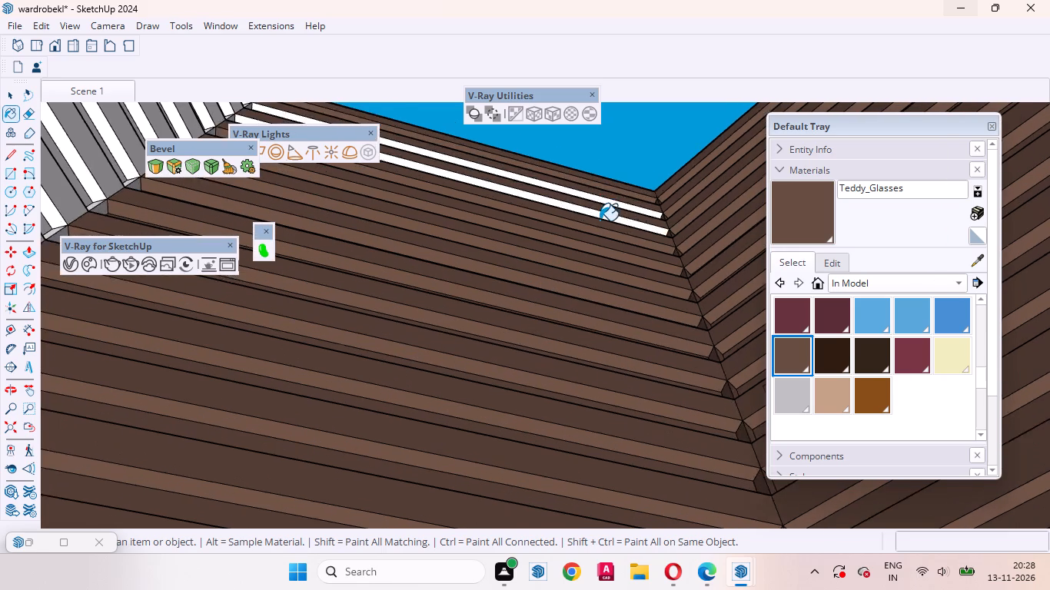
scroll(600, 220, up, 2)
click(604, 212)
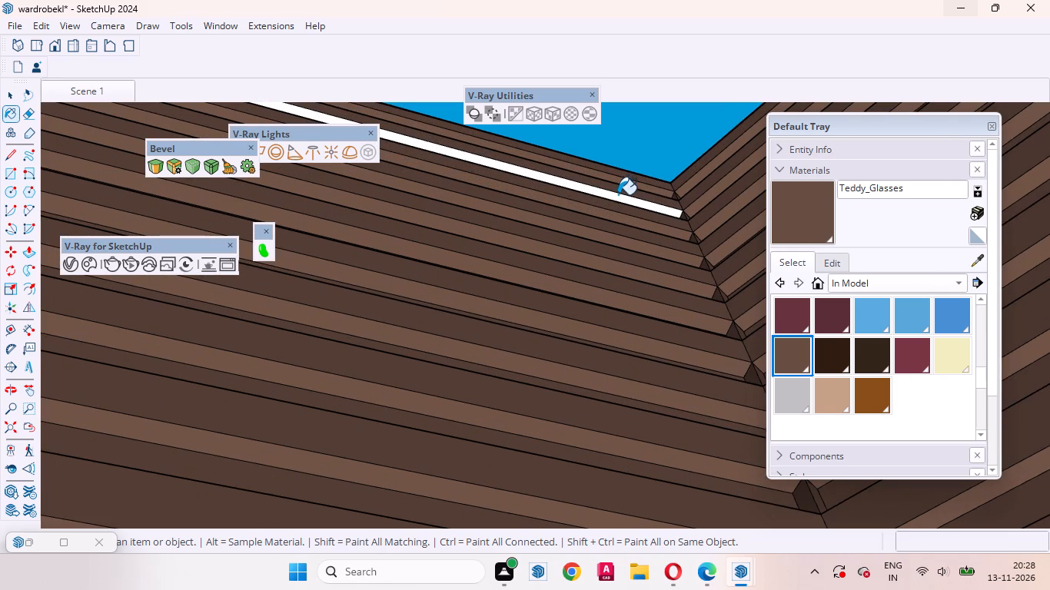
click(618, 195)
Inspect the hexagonal hole's walls for unpainted faces, closing in on the remaining white grooved wall from the bottom opening.
middle_drag(560, 236, 280, 320)
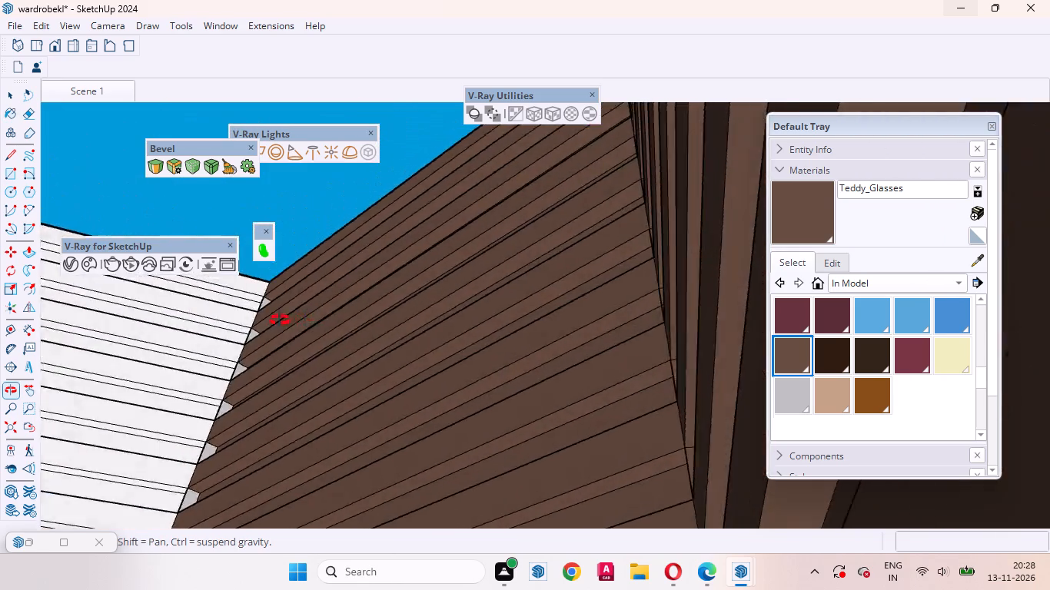
middle_drag(280, 320, 324, 296)
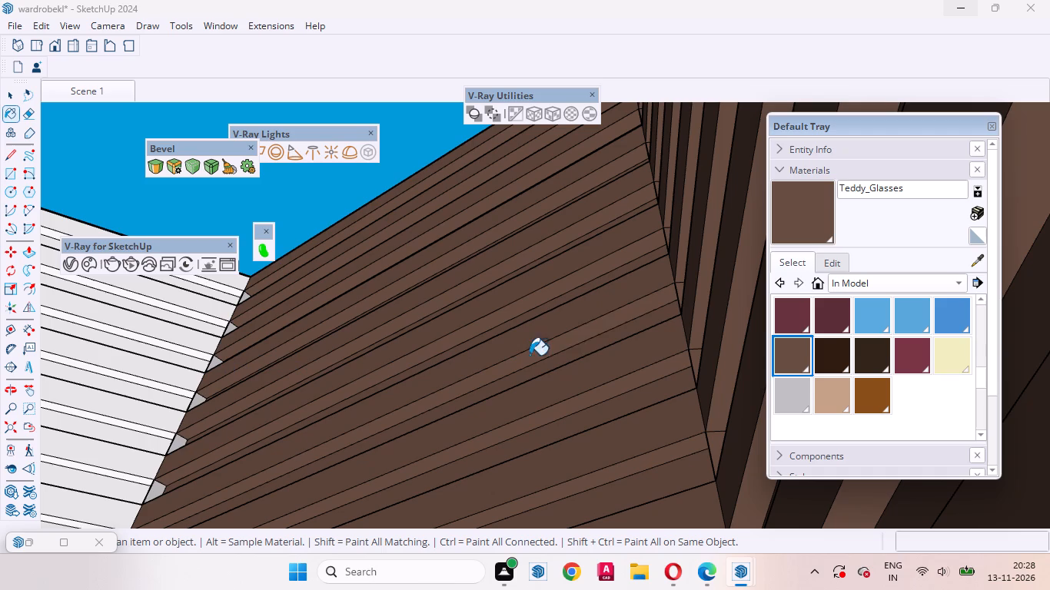
scroll(626, 342, down, 17)
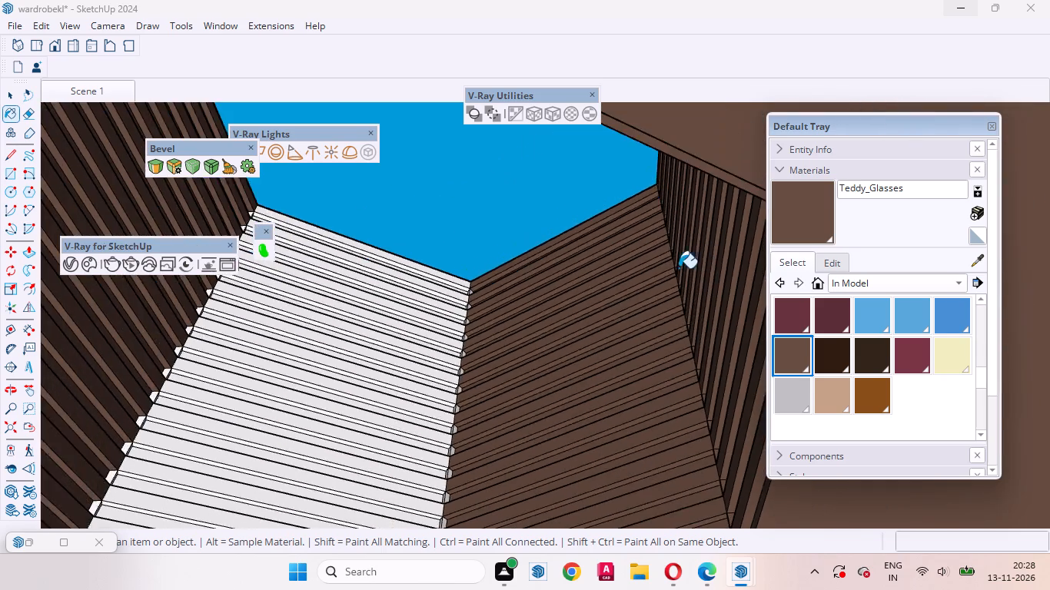
scroll(679, 268, down, 2)
scroll(577, 290, down, 4)
middle_drag(544, 358, 417, 238)
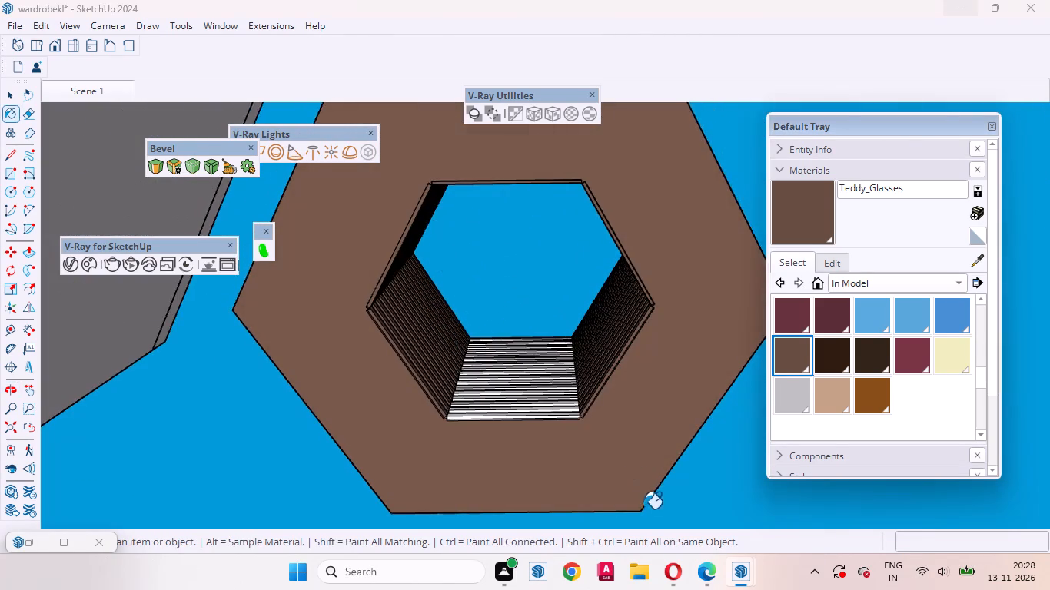
scroll(636, 515, up, 4)
scroll(457, 348, up, 4)
middle_drag(534, 324, 556, 367)
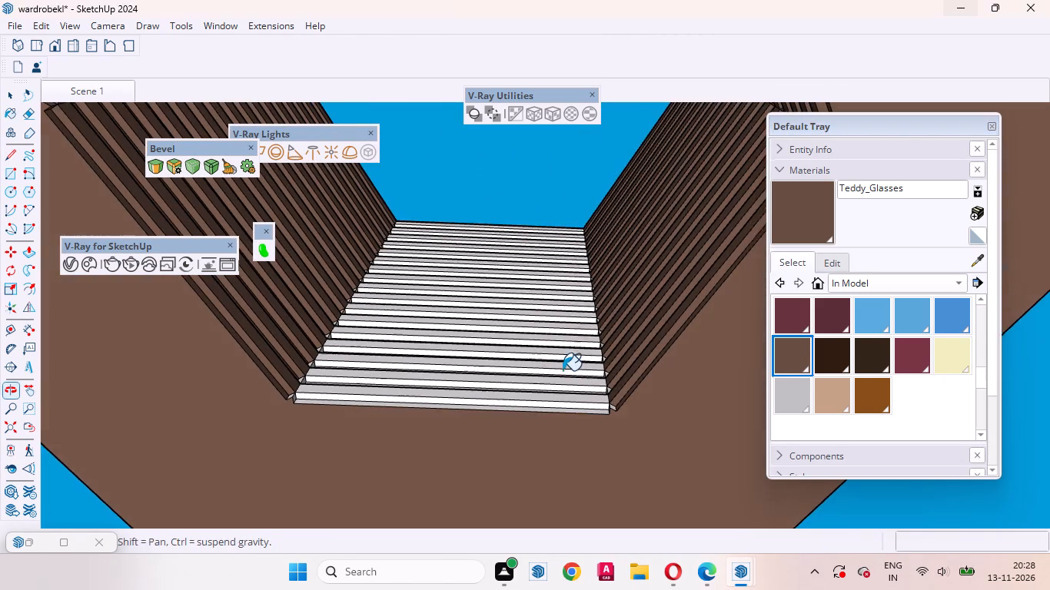
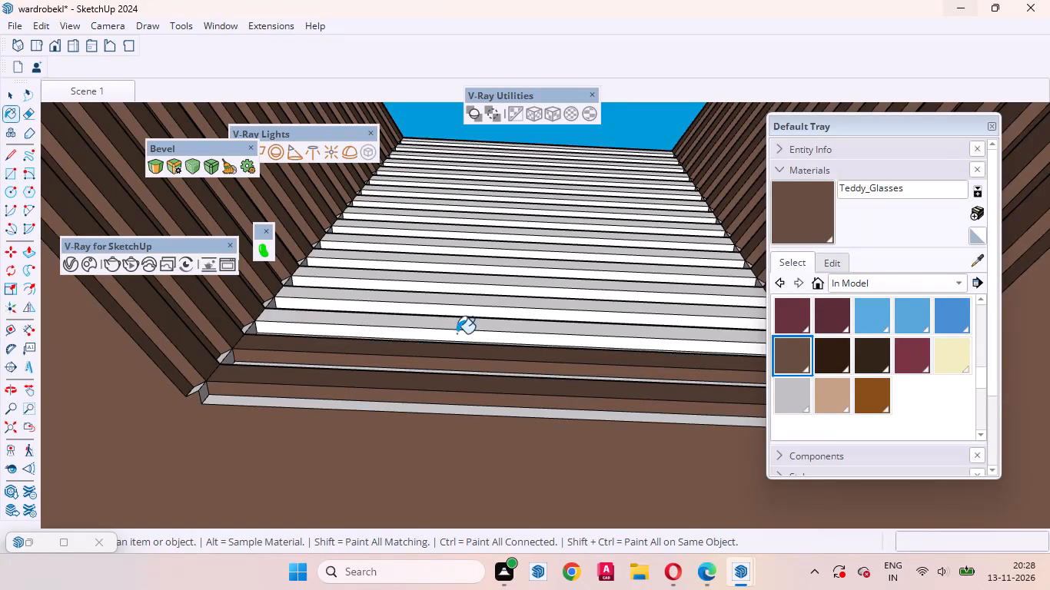
Paint the white groove faces on the lower half of the remaining hexagonal hole wall with Teddy_Glasses, working up from the bottom opening.
click(461, 331)
click(467, 325)
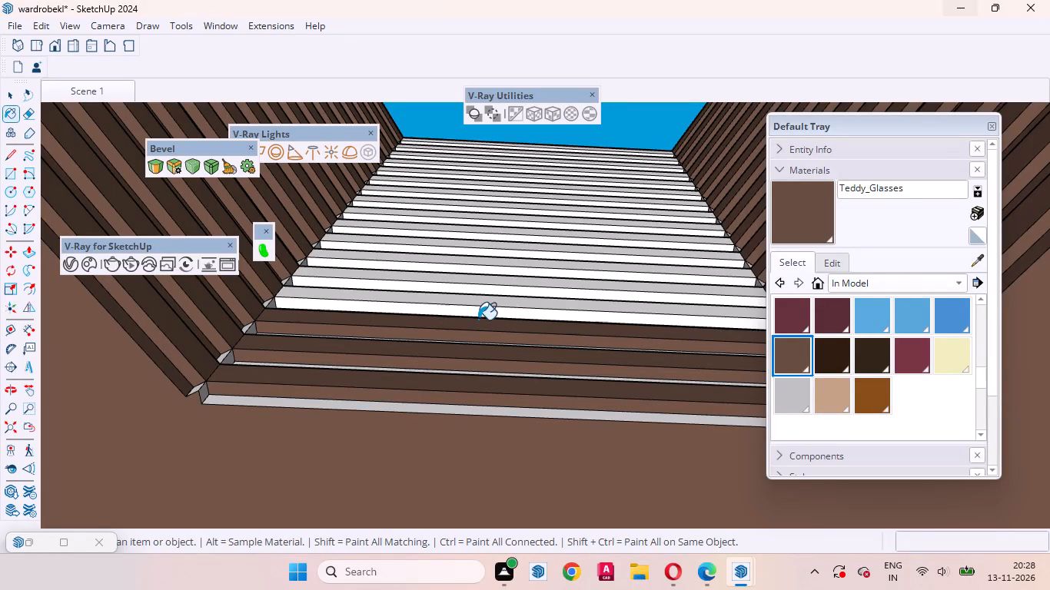
click(478, 320)
click(489, 314)
click(493, 309)
click(503, 294)
click(505, 290)
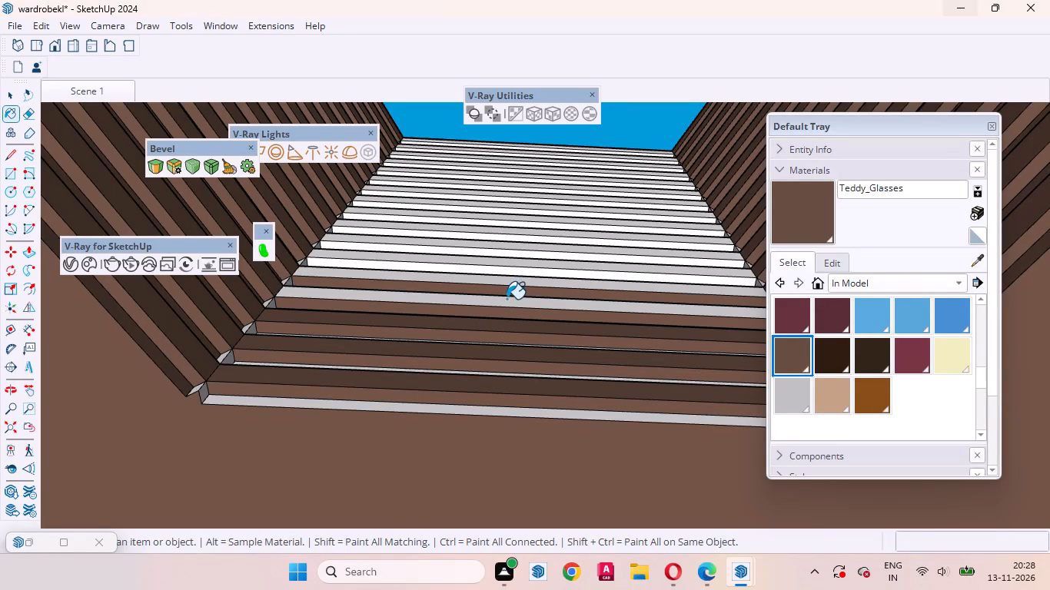
double_click(507, 299)
double_click(512, 285)
triple_click(513, 280)
double_click(515, 273)
triple_click(517, 267)
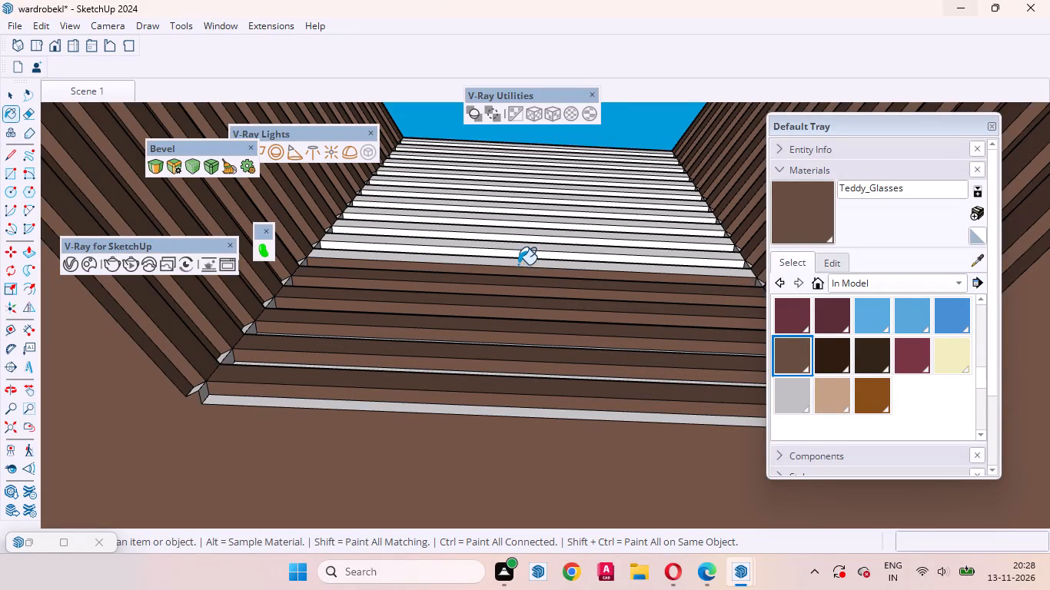
double_click(518, 260)
double_click(520, 253)
click(521, 246)
double_click(523, 241)
double_click(524, 233)
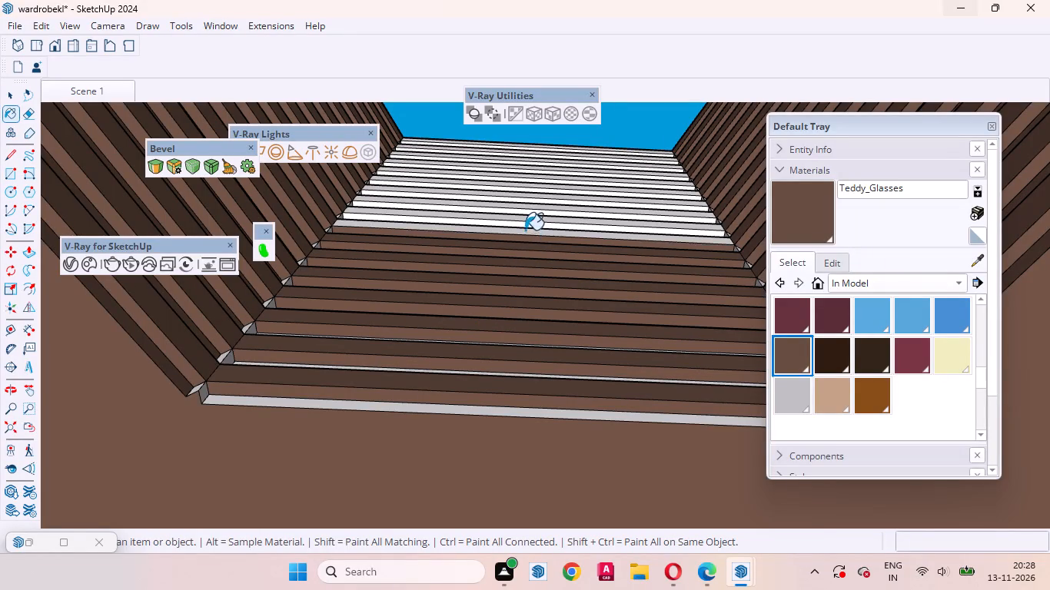
Paint the white and grey groove faces across the middle of the same wall with Teddy_Glasses, including the skipped rows.
click(526, 227)
drag(526, 227, 532, 214)
double_click(536, 207)
click(540, 194)
drag(540, 189, 548, 165)
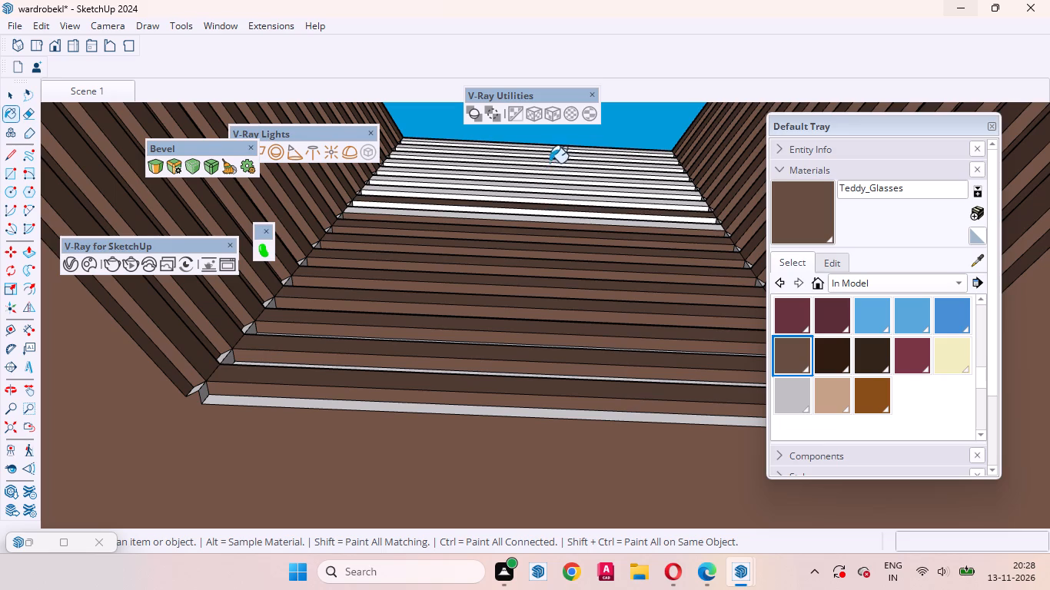
triple_click(534, 220)
click(533, 219)
triple_click(536, 208)
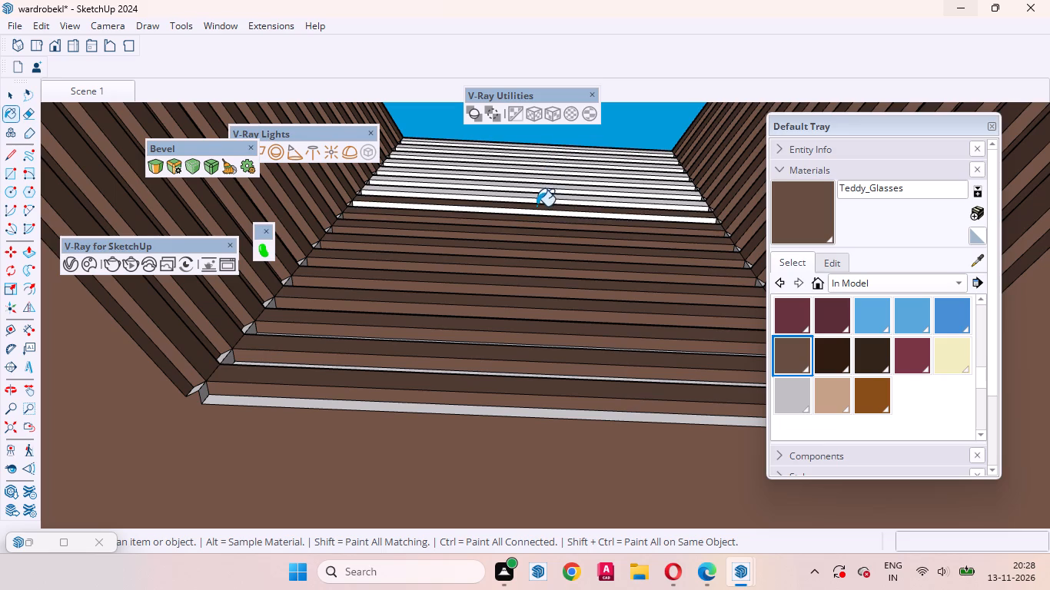
triple_click(539, 209)
click(542, 211)
double_click(542, 216)
double_click(546, 206)
double_click(547, 200)
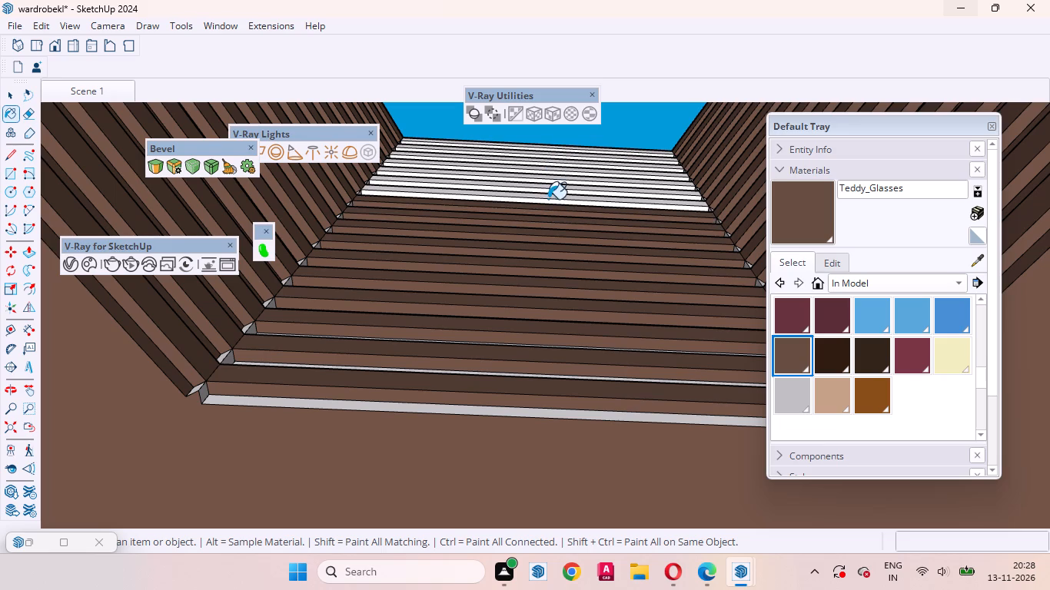
click(548, 192)
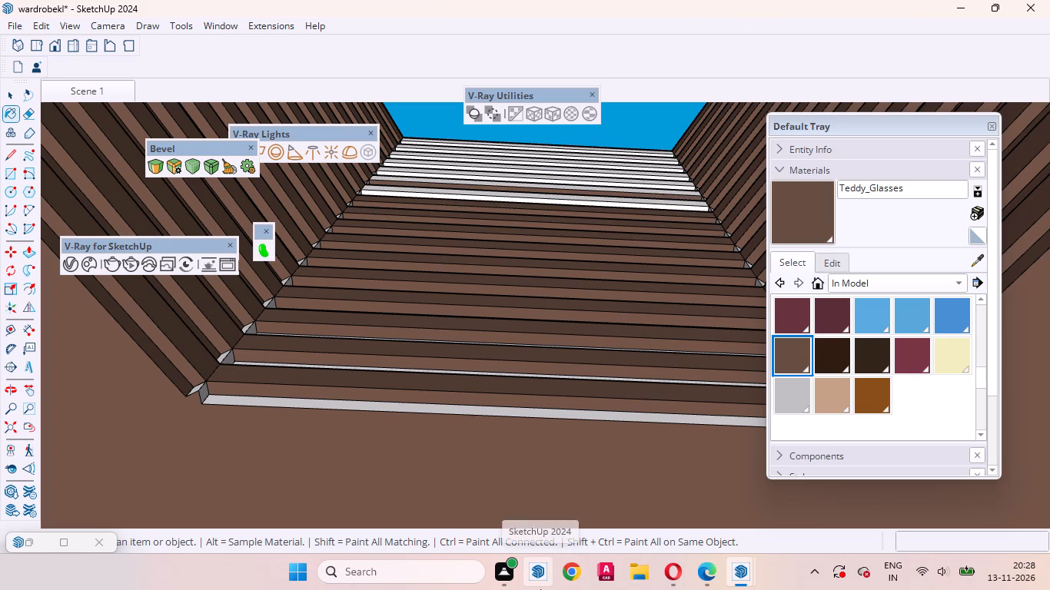
Paint the pale bottom-edge face and the lowest white recessed strips of the same wall with Teddy_Glasses.
click(533, 413)
click(548, 383)
click(554, 380)
click(560, 373)
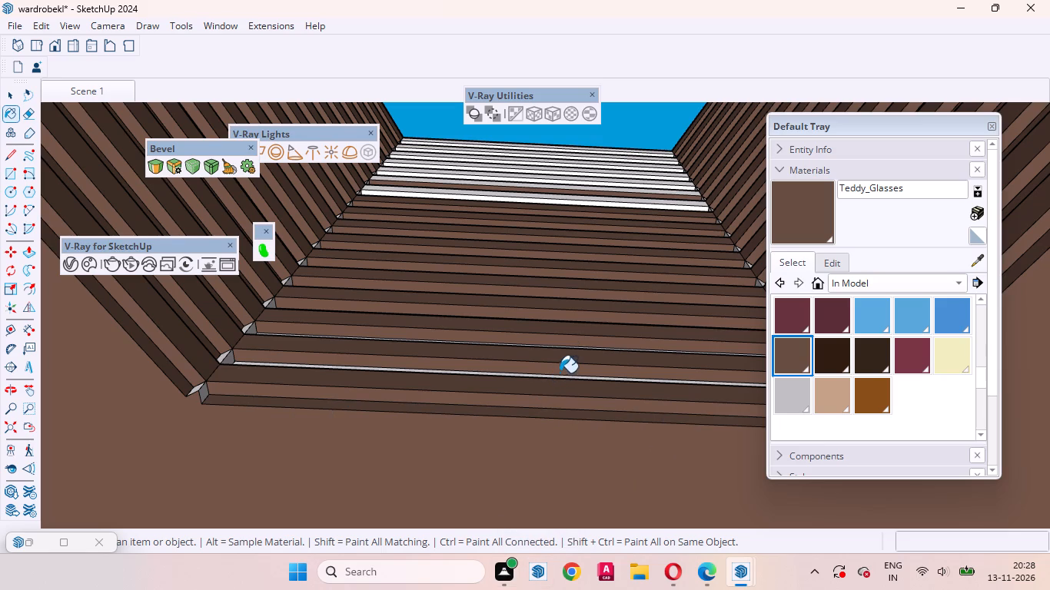
scroll(267, 361, up, 6)
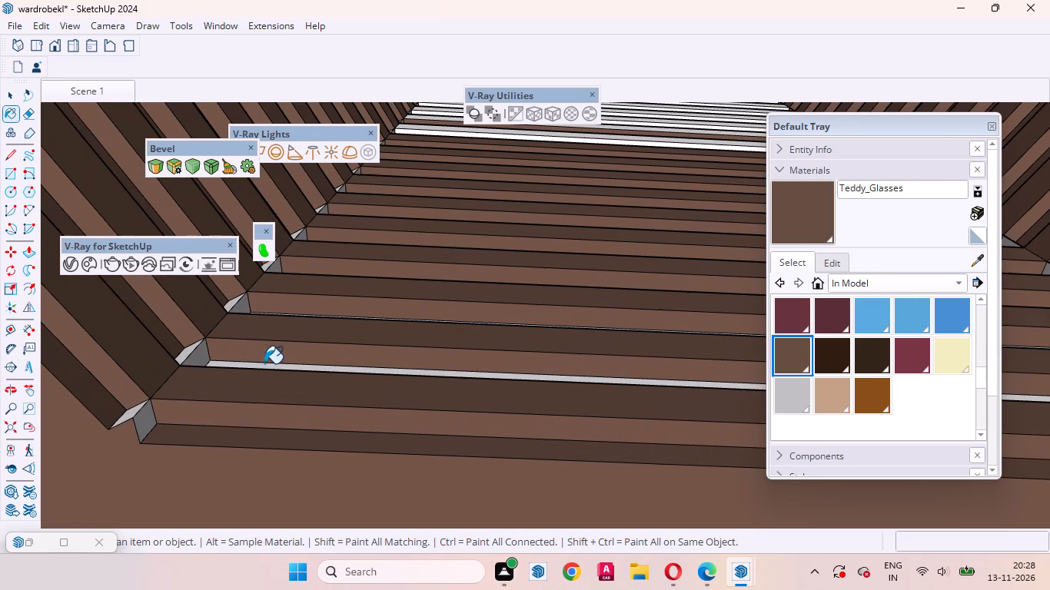
click(258, 370)
scroll(256, 355, up, 4)
middle_drag(263, 390, 261, 461)
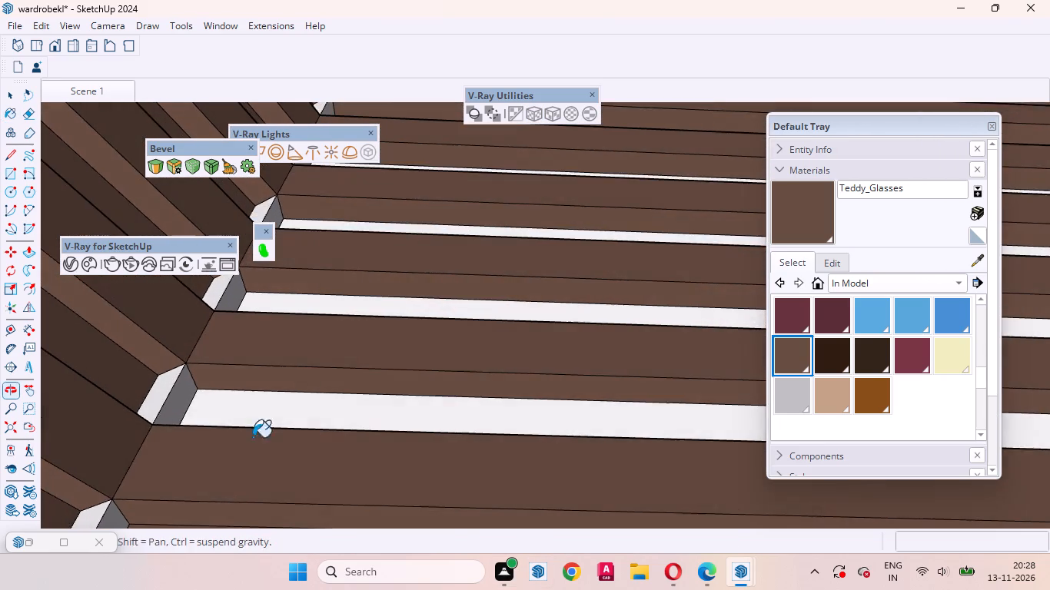
click(260, 413)
Paint the white groove faces across the upper middle of the same wall with Teddy_Glasses.
scroll(281, 375, down, 17)
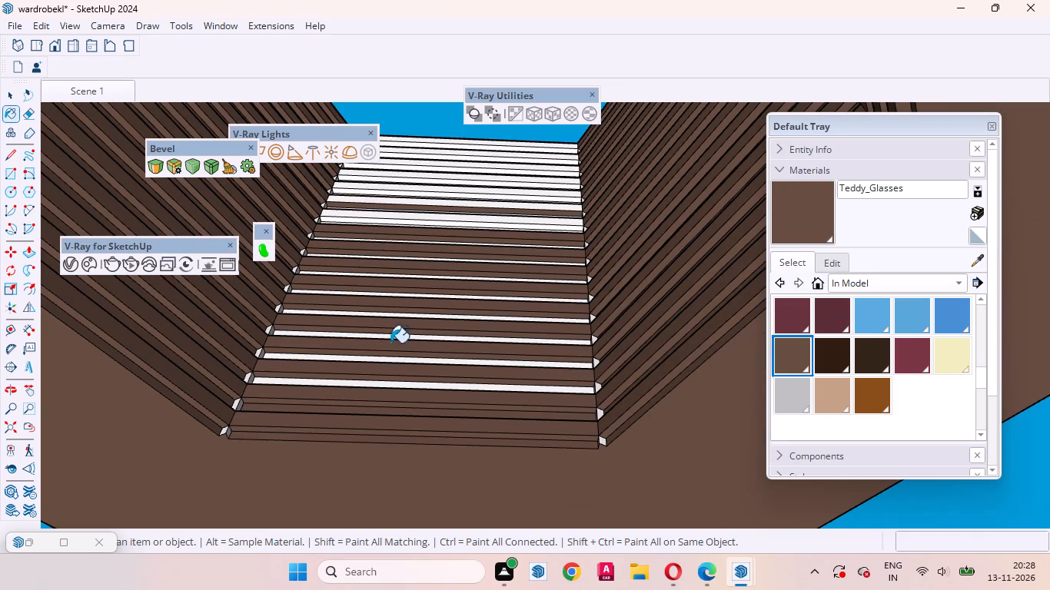
middle_drag(467, 320, 468, 283)
scroll(347, 247, up, 7)
click(361, 227)
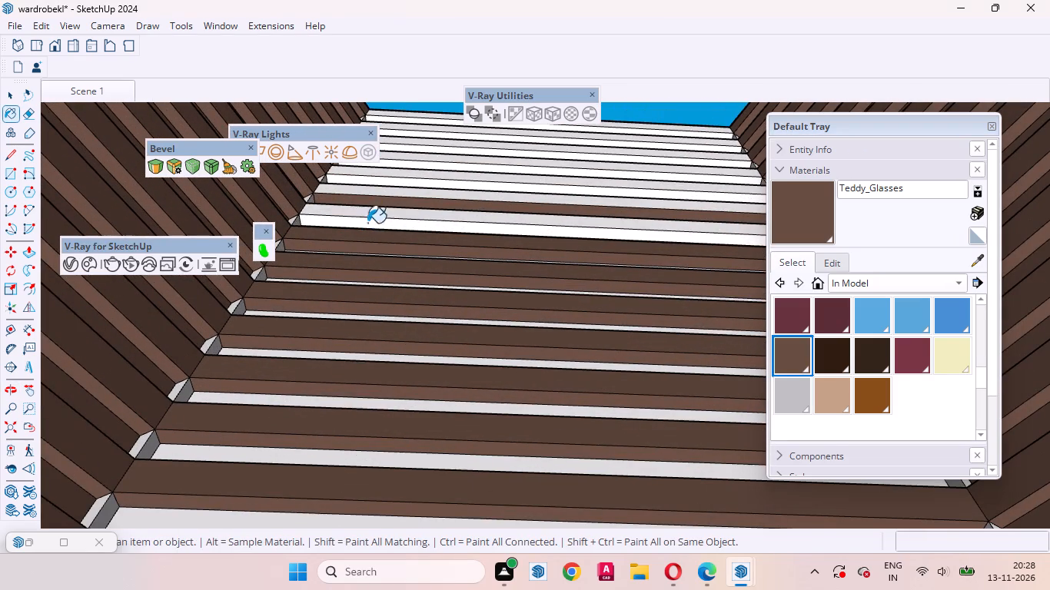
click(381, 214)
click(409, 189)
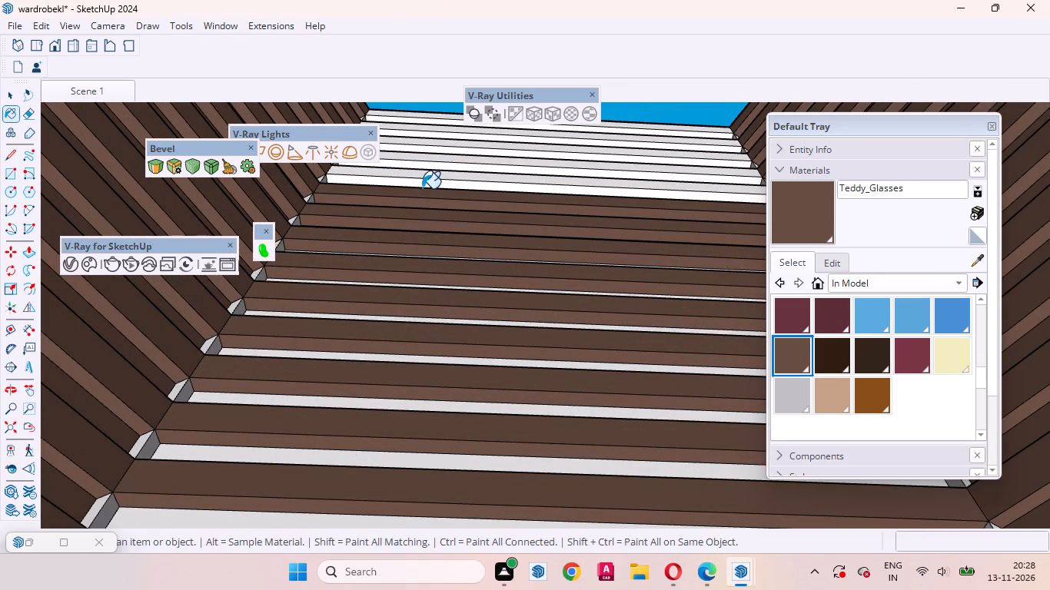
click(422, 188)
click(428, 182)
click(434, 174)
click(437, 167)
click(439, 160)
click(440, 154)
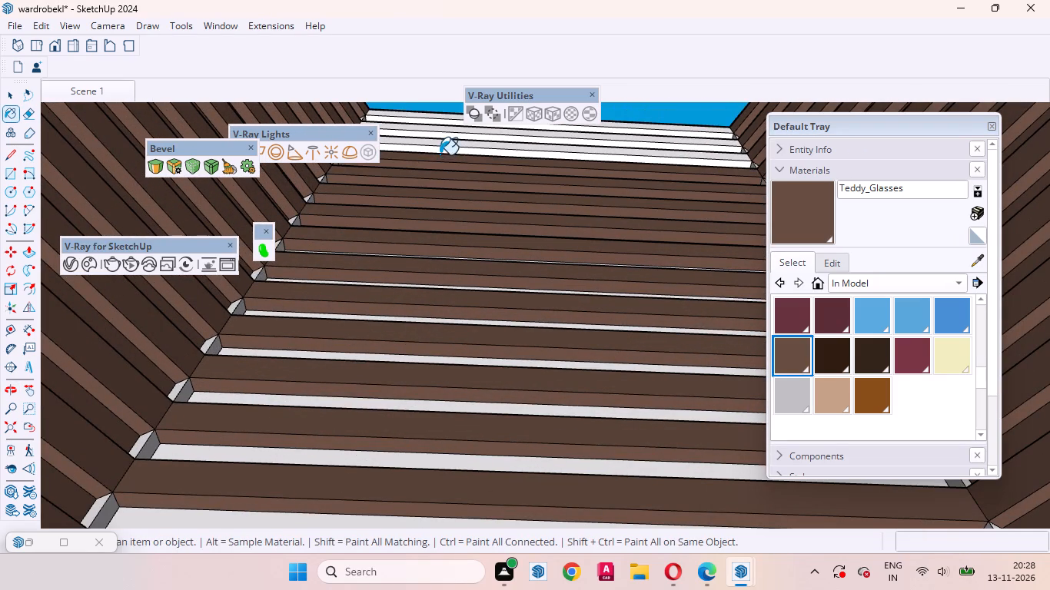
Paint the white groove faces near the far, upper end of the same wall with Teddy_Glasses.
click(442, 148)
click(442, 145)
click(444, 139)
click(445, 134)
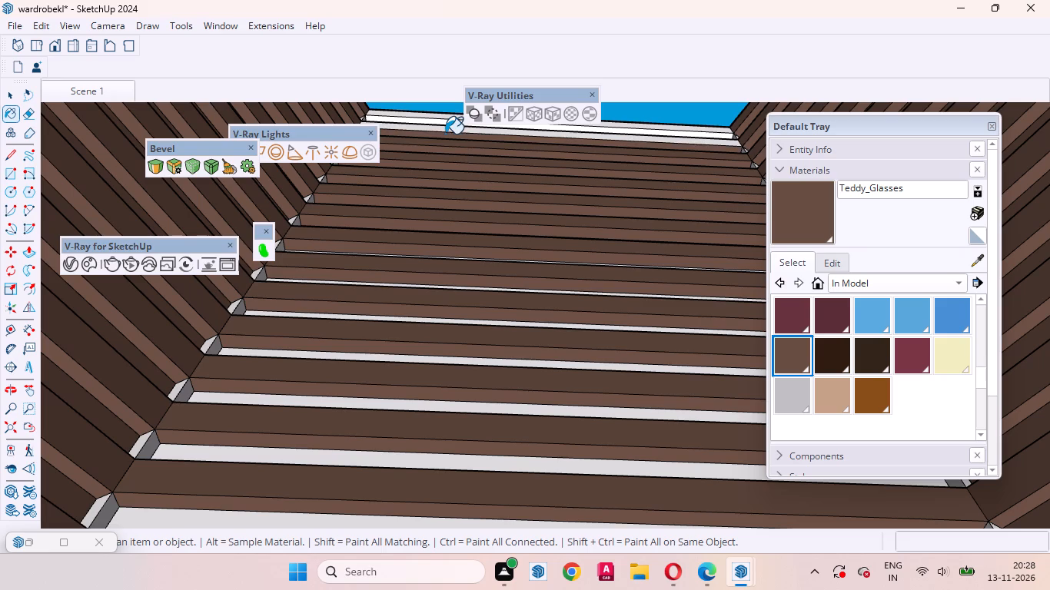
click(445, 133)
click(443, 126)
click(441, 121)
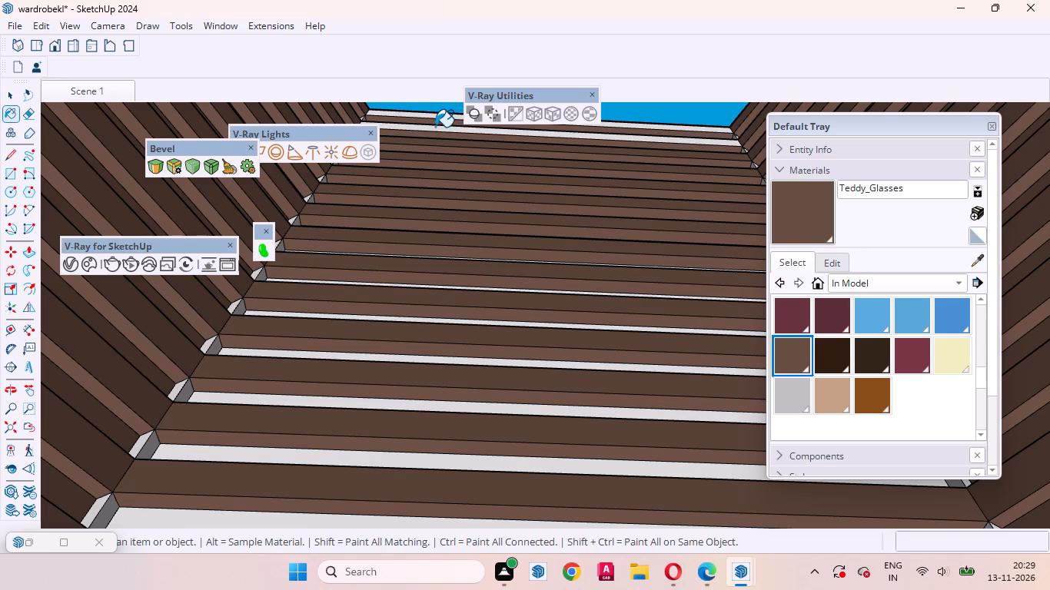
click(435, 127)
click(439, 112)
click(444, 109)
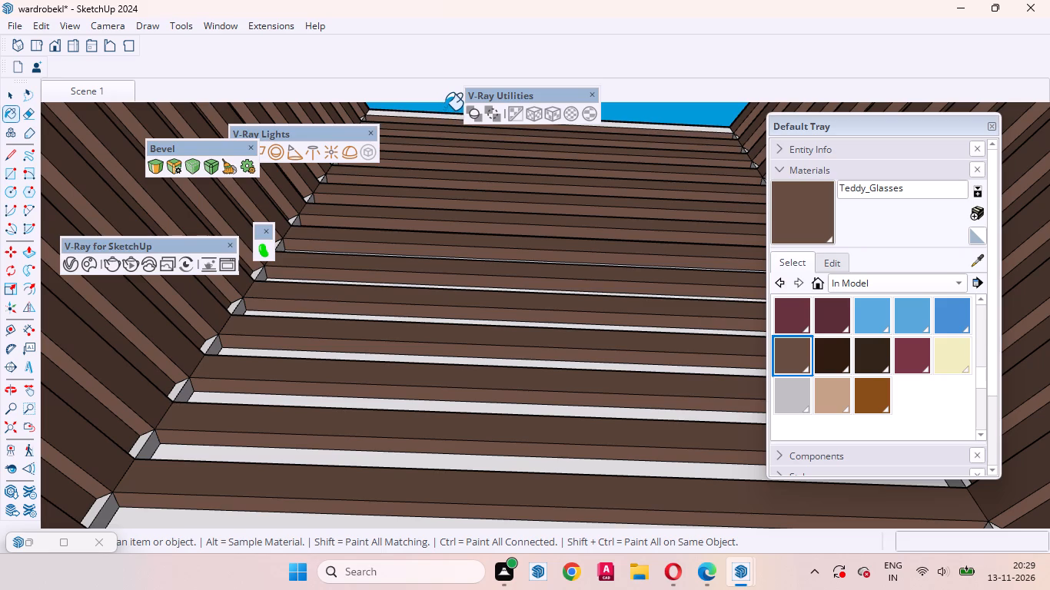
click(444, 114)
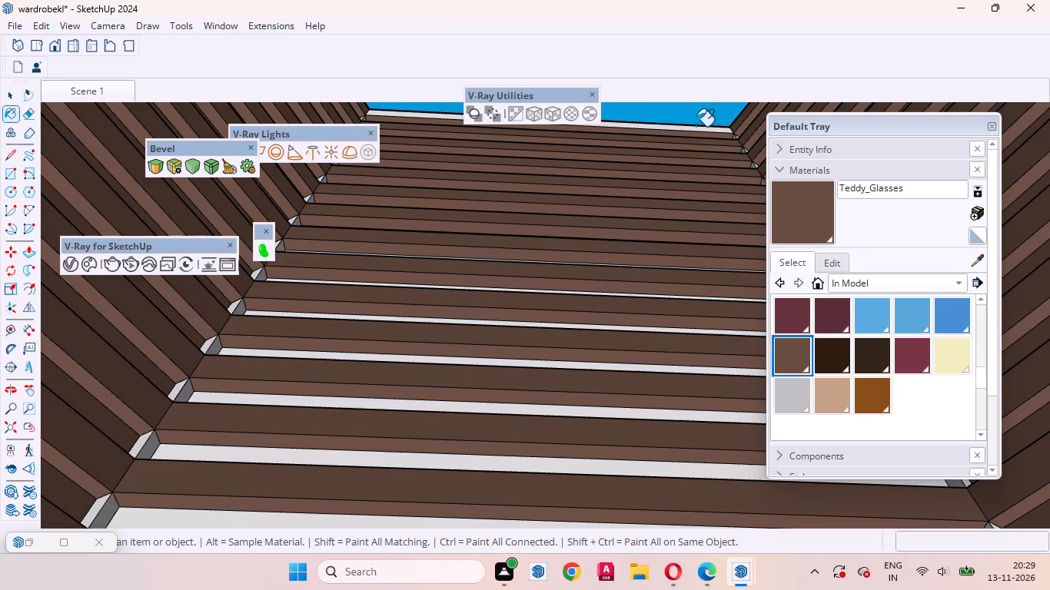
Paint the thin white strip along the top rim of the same wall with Teddy_Glasses.
click(696, 126)
scroll(681, 154, up, 1)
middle_drag(679, 168, 667, 215)
scroll(668, 294, down, 5)
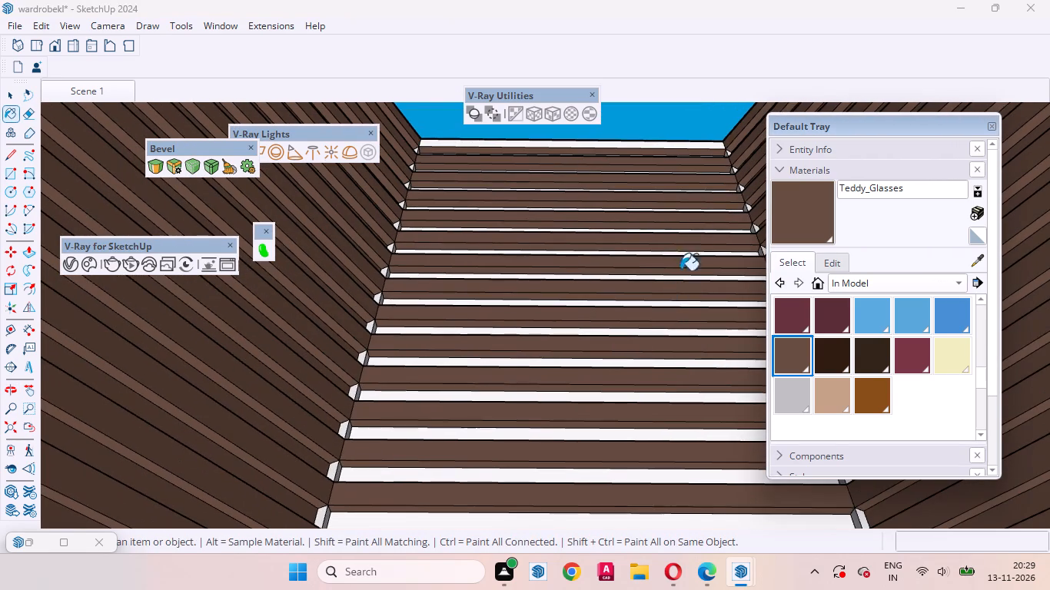
click(704, 144)
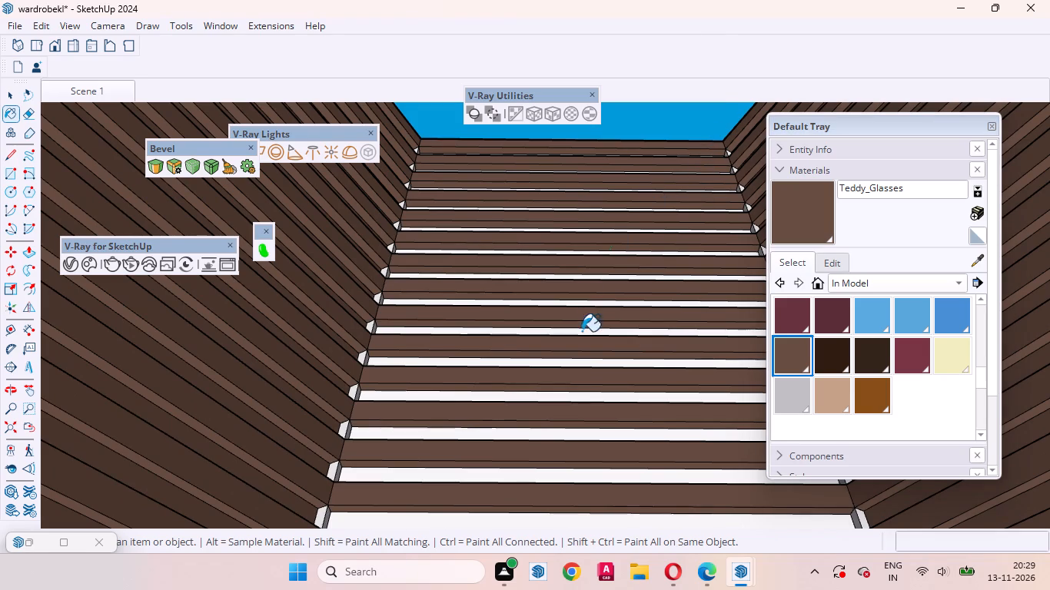
Paint the white recessed strips between the ribs on the lower part of the same wall with Teddy_Glasses.
scroll(576, 293, down, 4)
scroll(472, 474, up, 3)
middle_drag(534, 396, 534, 488)
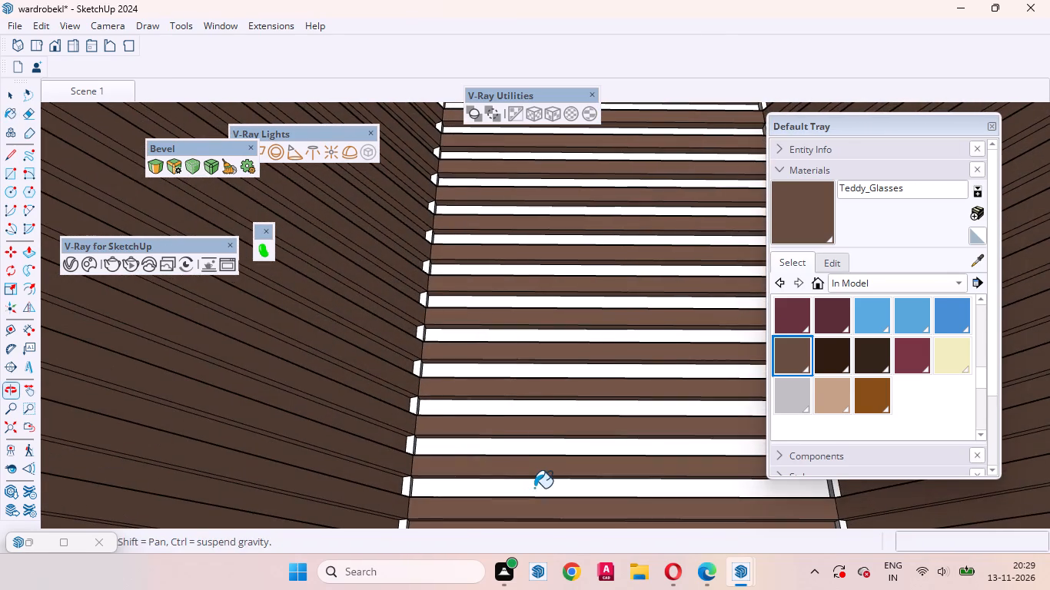
click(523, 489)
click(538, 456)
click(543, 449)
click(553, 419)
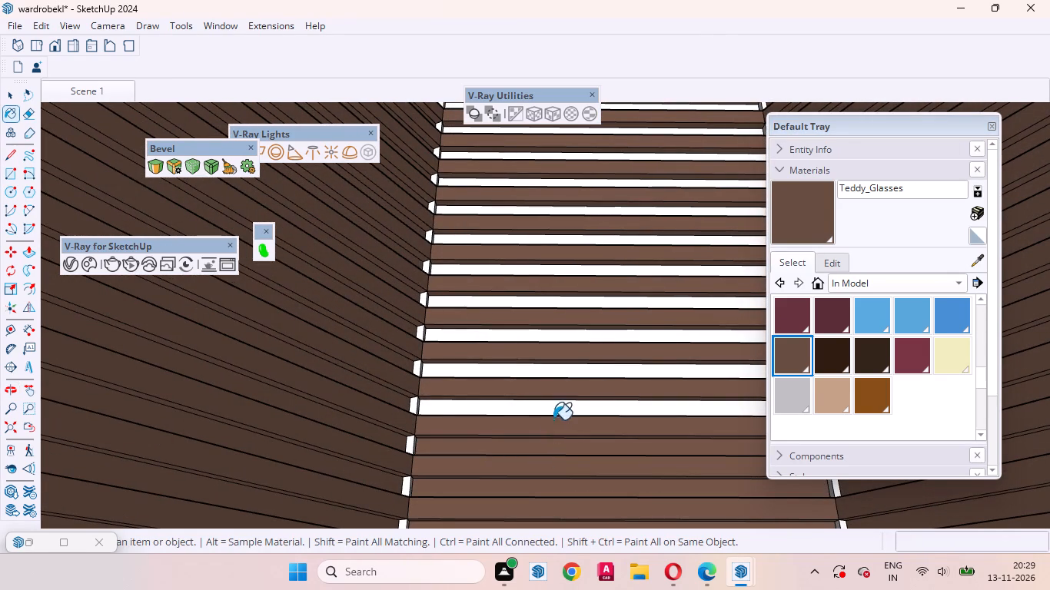
click(556, 413)
click(574, 370)
click(581, 345)
click(587, 334)
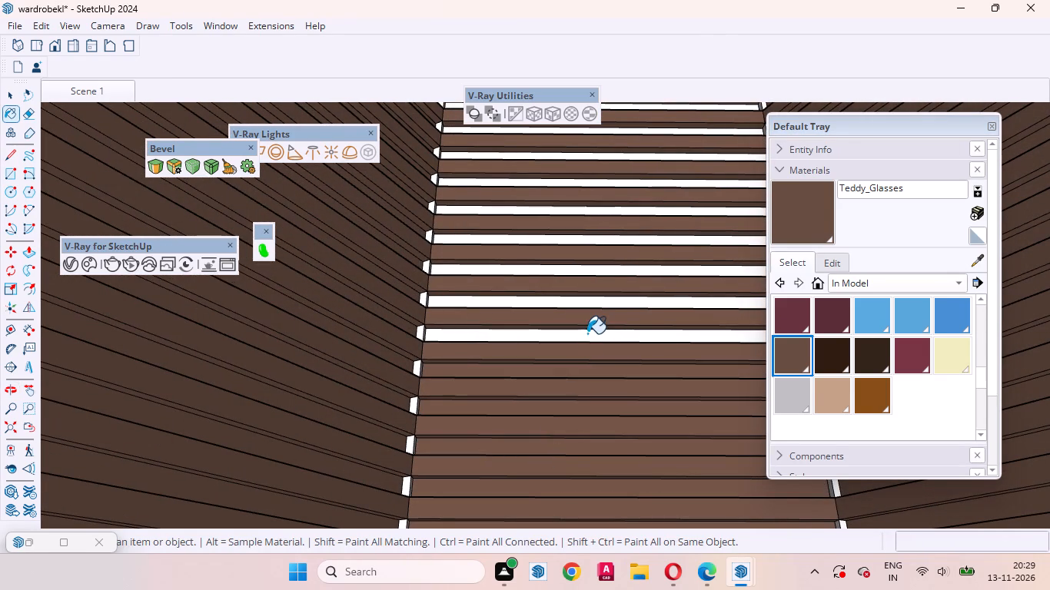
Paint the white recessed strips between the ribs on the upper part of the same wall with Teddy_Glasses.
click(593, 301)
click(600, 274)
click(613, 240)
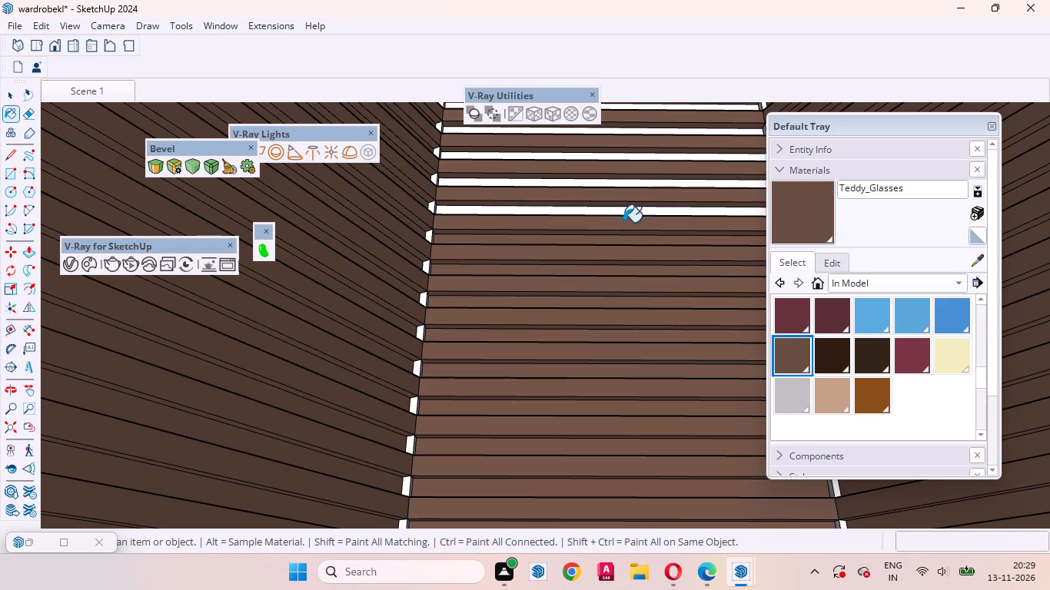
click(626, 213)
click(642, 188)
click(658, 162)
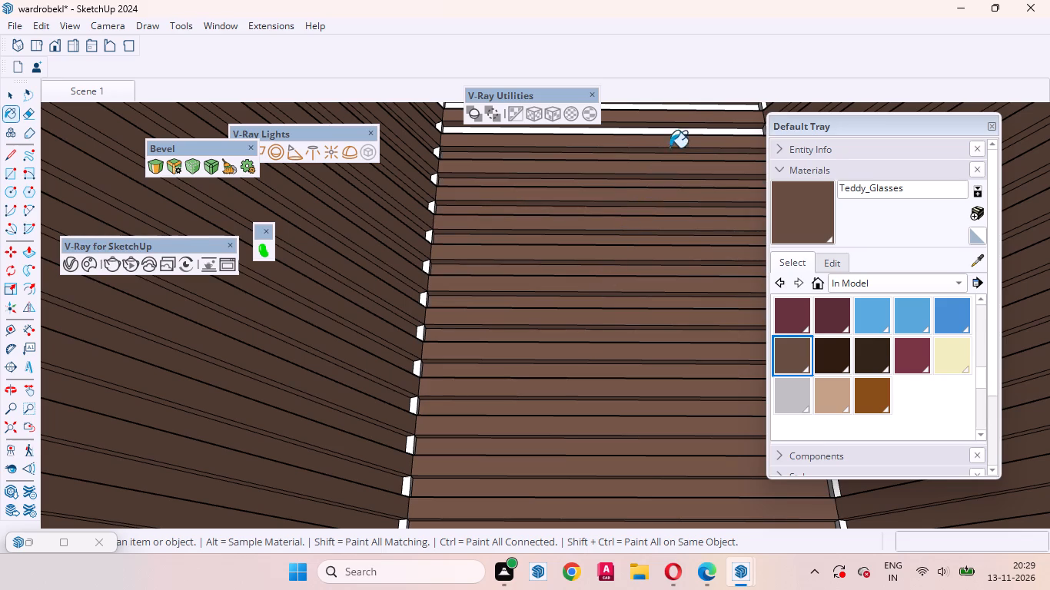
click(676, 130)
click(693, 107)
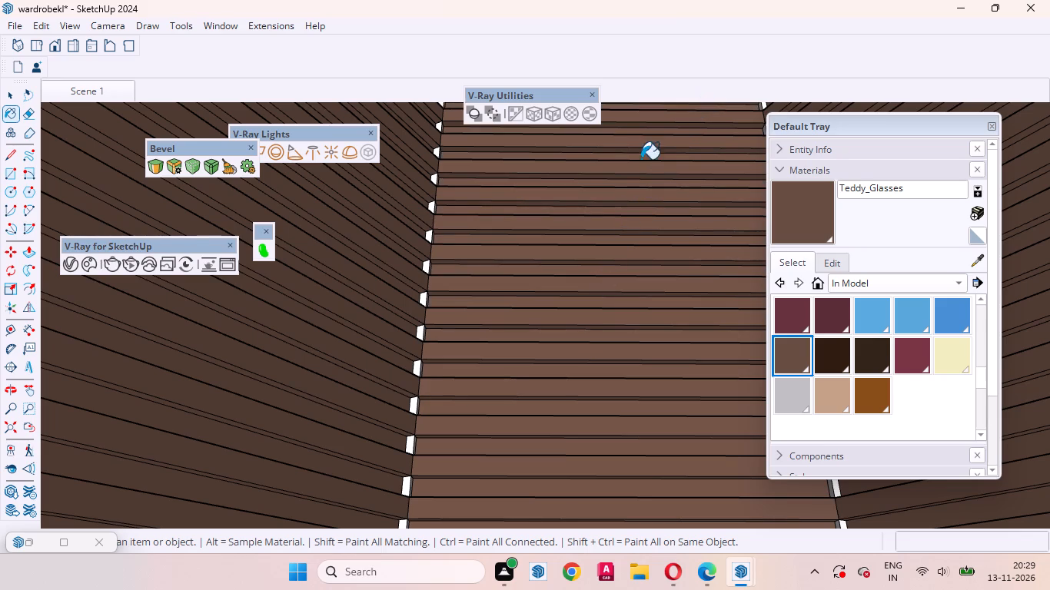
Paint the last two white recessed strips just below the top rim of the same wall with Teddy_Glasses.
middle_drag(633, 220, 646, 154)
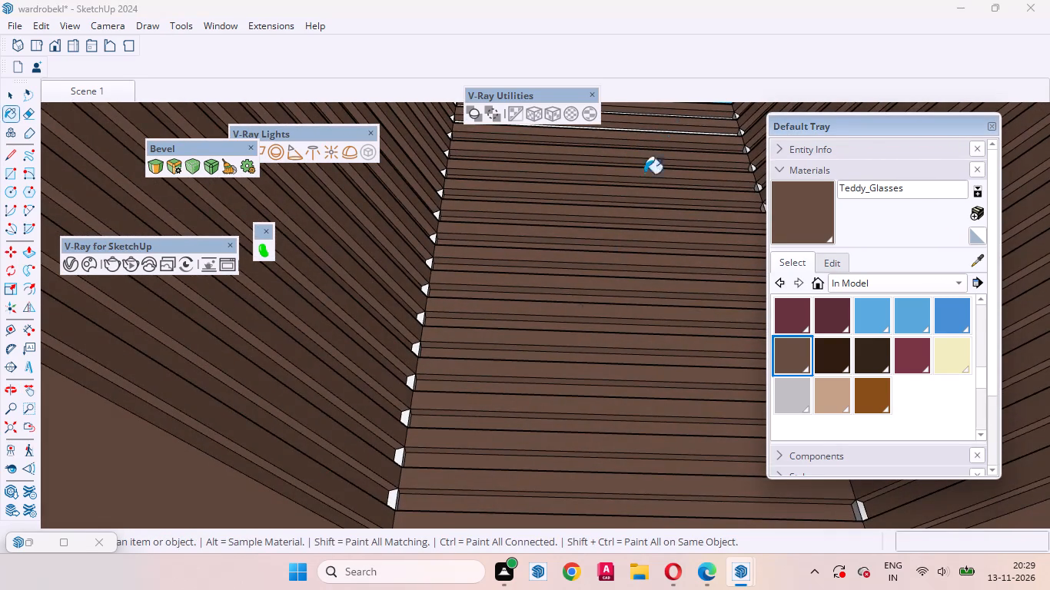
drag(29, 395, 88, 389)
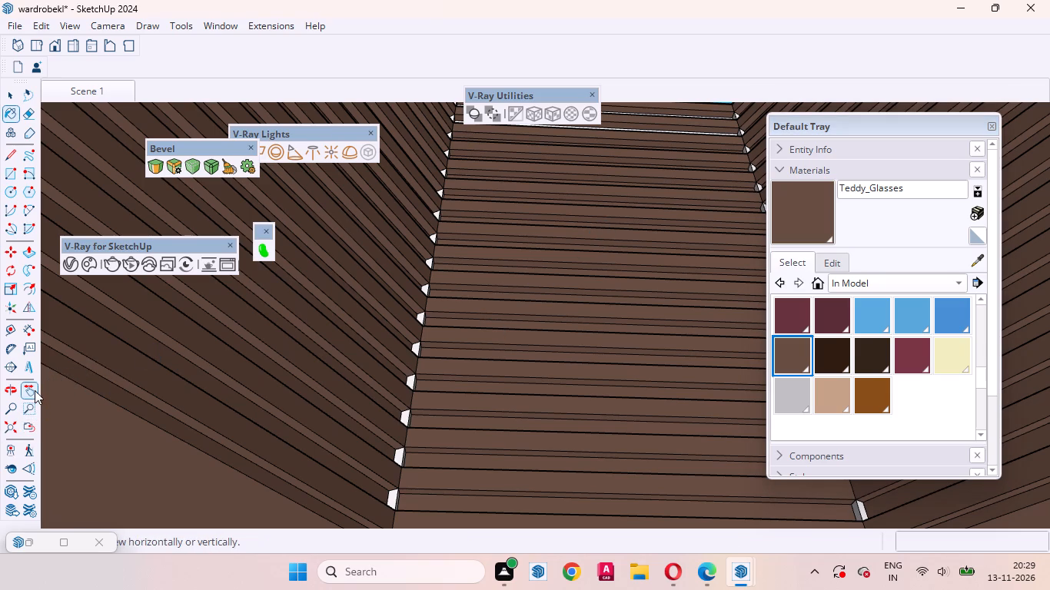
click(35, 390)
drag(545, 283, 473, 499)
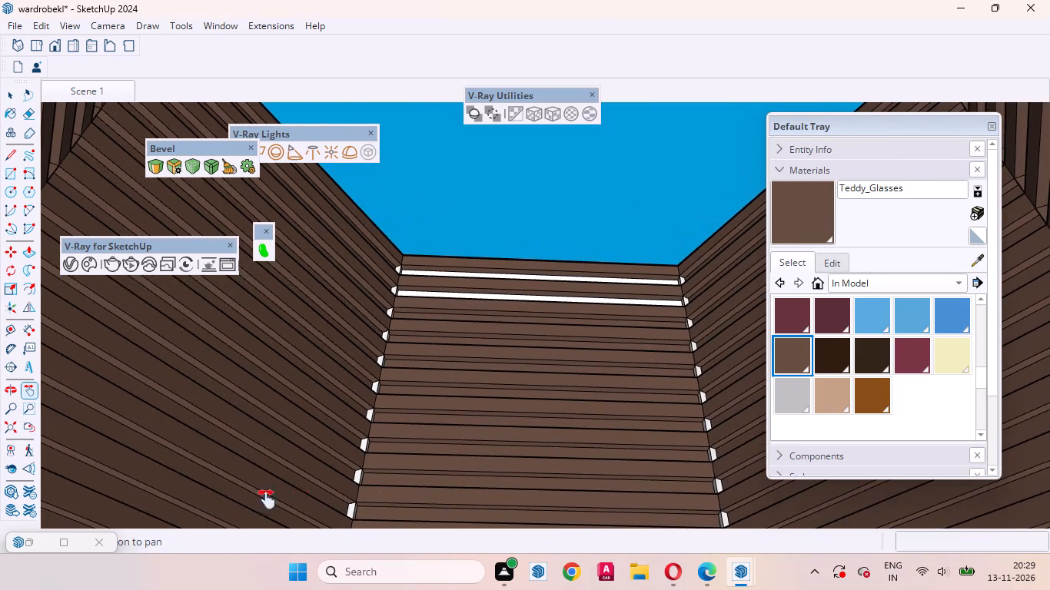
click(813, 215)
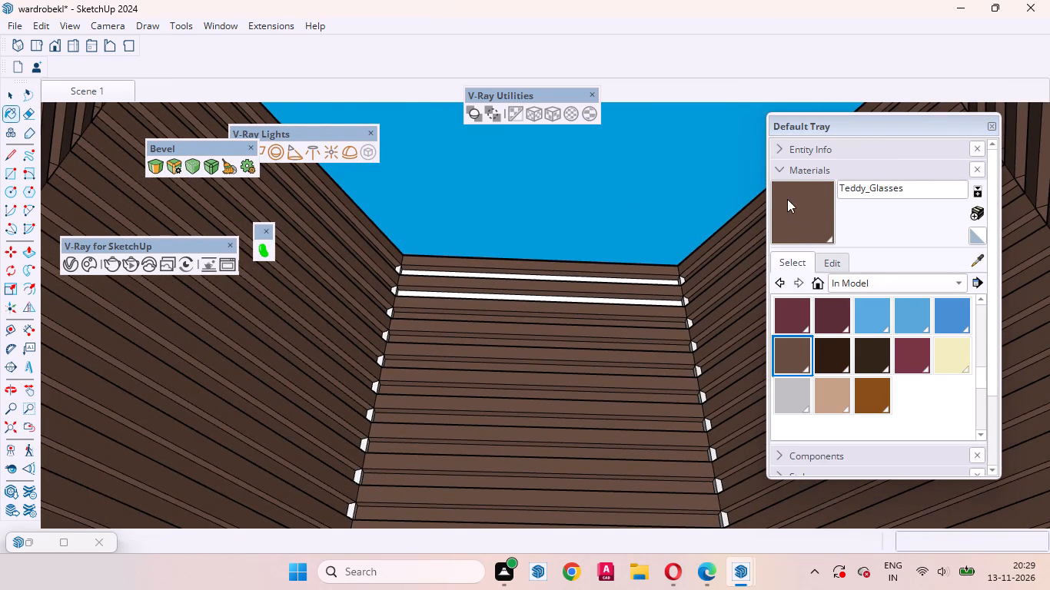
scroll(353, 287, up, 10)
click(437, 287)
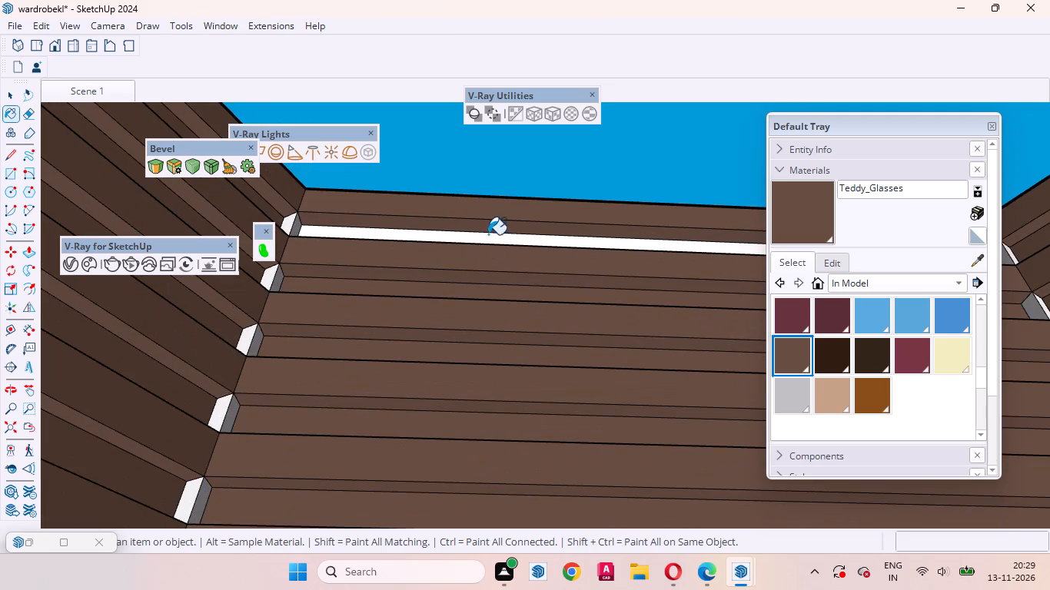
click(488, 230)
click(488, 236)
Paint the six uppermost white upward-facing ledges between the ribs of the same hole wall with Teddy_Glasses.
middle_drag(518, 271, 468, 579)
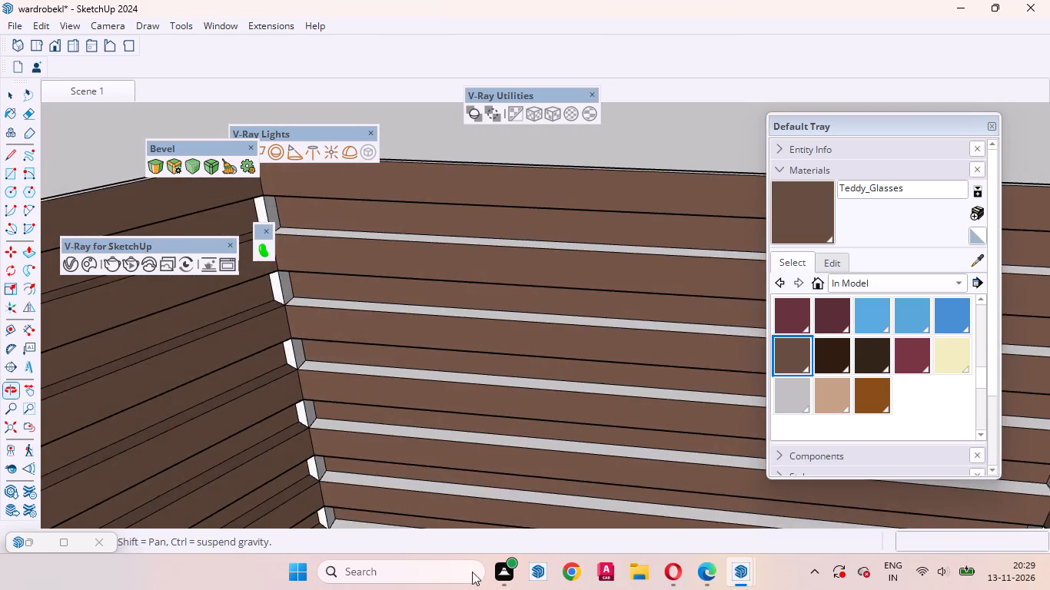
scroll(518, 248, down, 16)
middle_drag(579, 310, 580, 529)
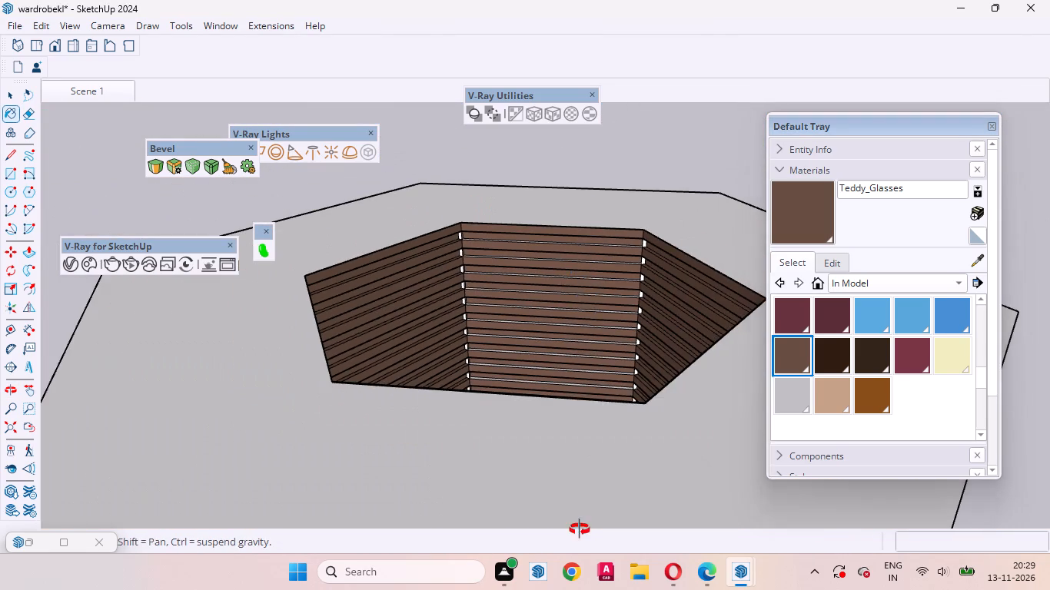
middle_drag(580, 529, 579, 552)
scroll(558, 349, up, 6)
scroll(529, 466, down, 4)
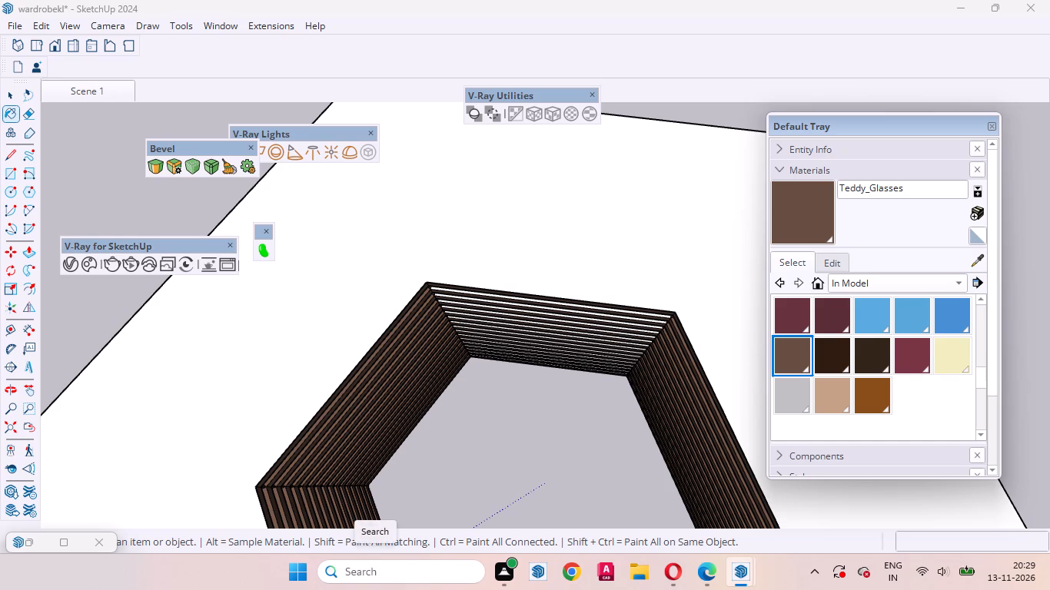
scroll(470, 313, up, 19)
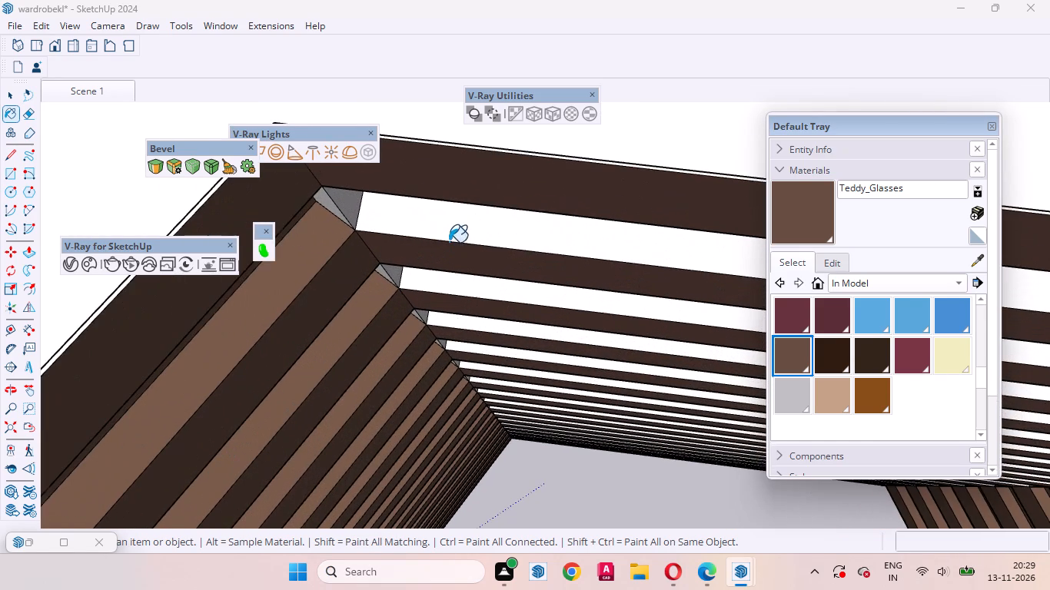
click(456, 237)
click(467, 284)
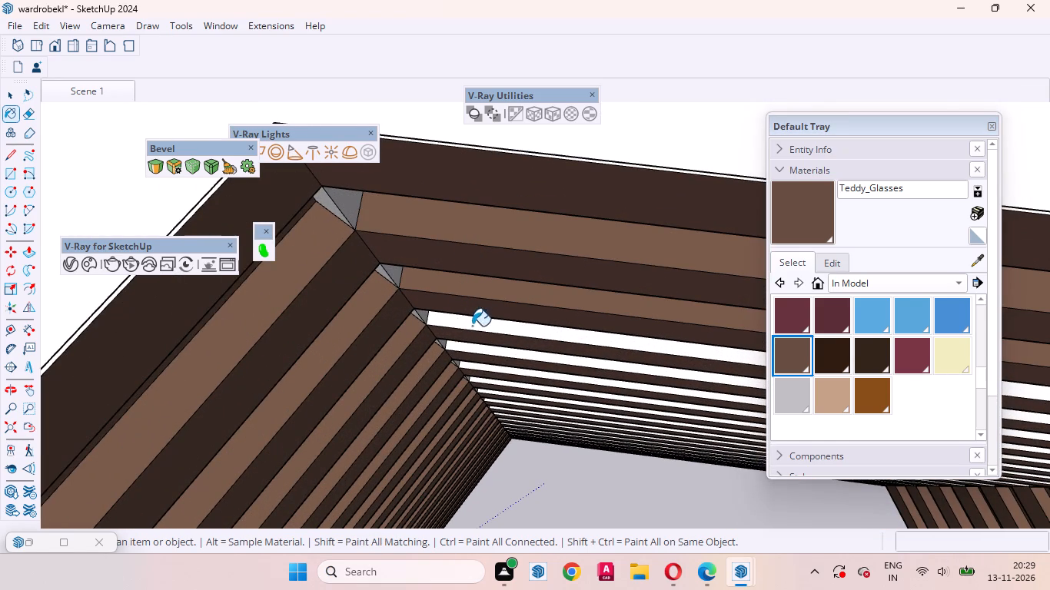
click(473, 326)
scroll(470, 248, down, 8)
scroll(467, 340, up, 9)
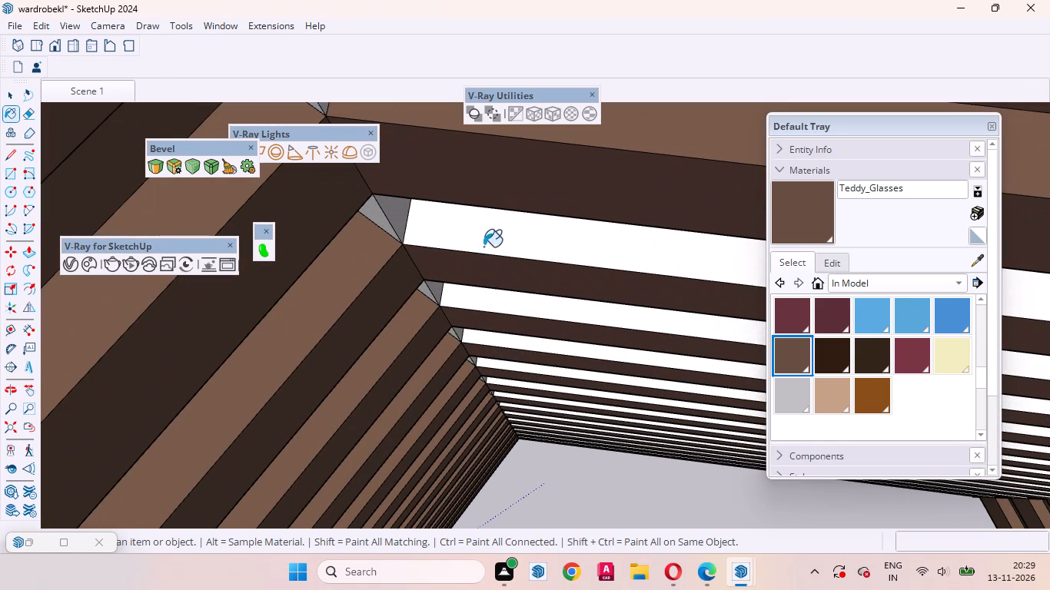
click(487, 243)
click(490, 296)
click(513, 349)
Paint the white upward-facing ledges between the ribs in the middle of the same wall with Teddy_Glasses.
scroll(496, 244, down, 3)
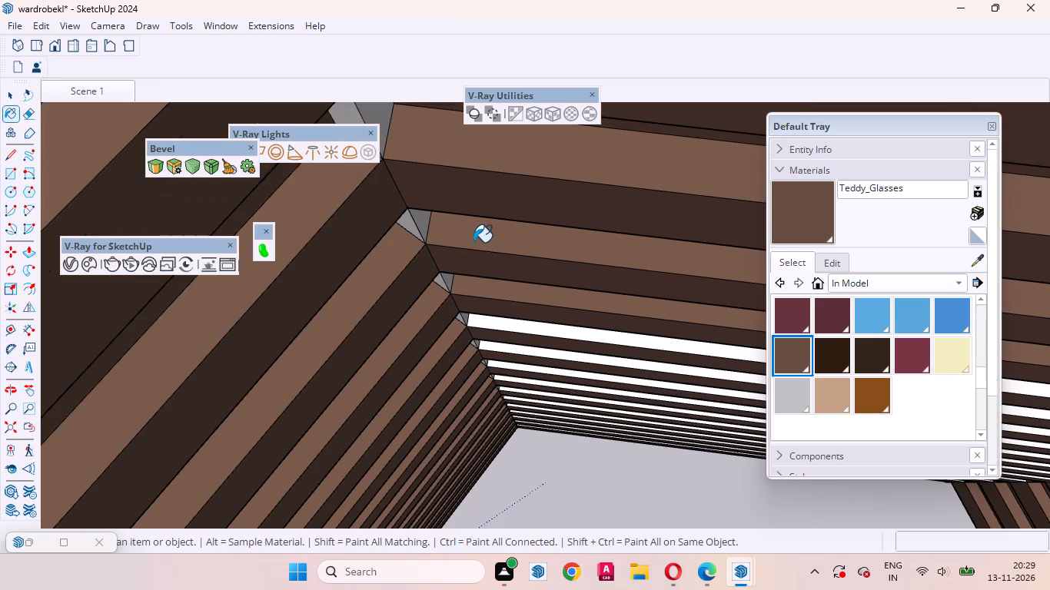
scroll(524, 377, up, 7)
click(513, 204)
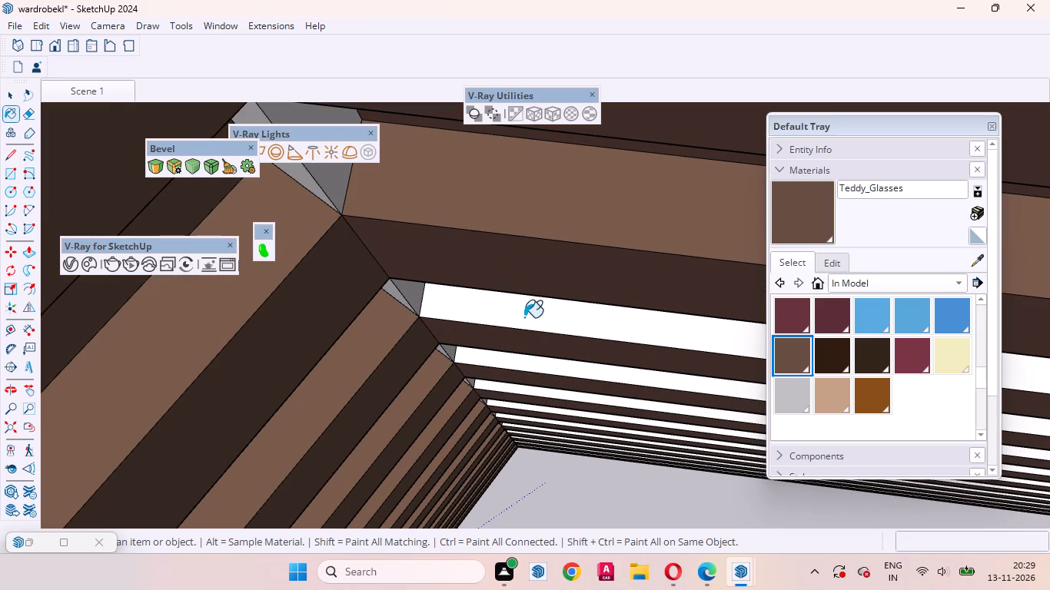
click(524, 317)
click(520, 369)
scroll(487, 273, down, 8)
scroll(500, 387, up, 6)
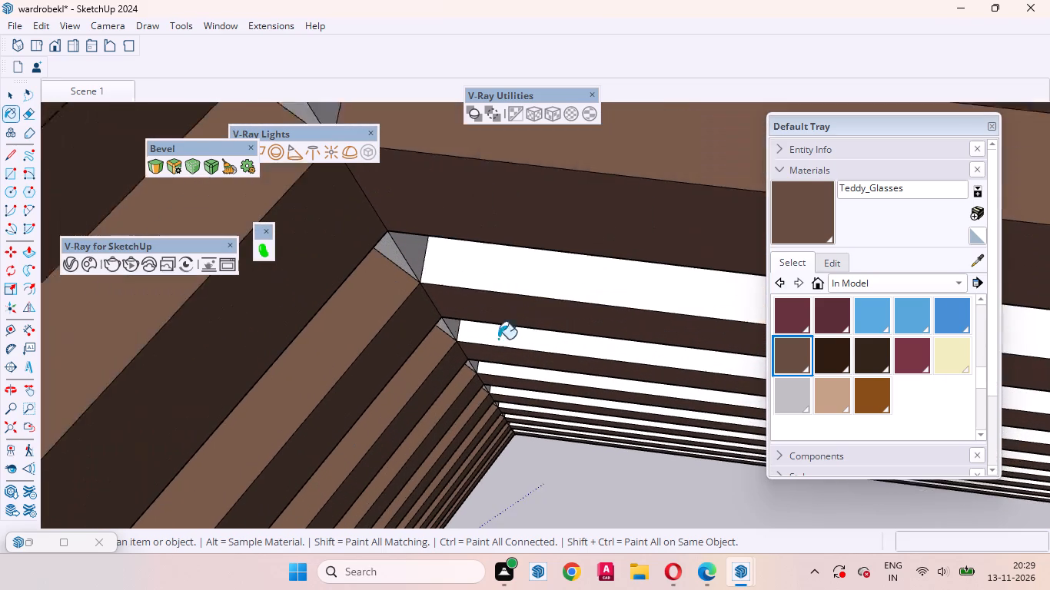
scroll(498, 339, up, 1)
click(490, 261)
click(514, 346)
scroll(458, 278, down, 7)
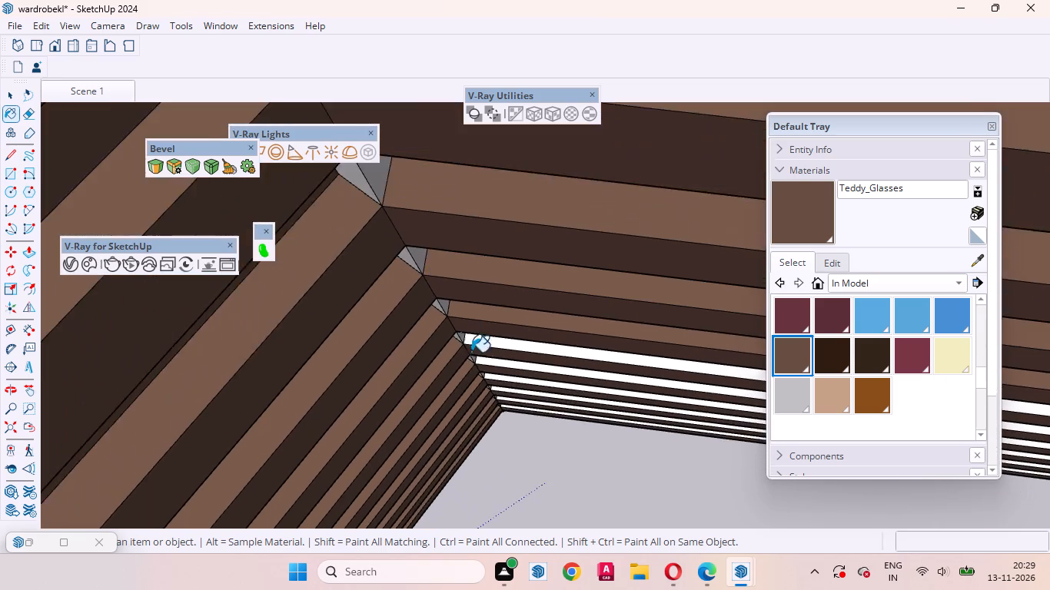
scroll(478, 373, up, 6)
click(493, 319)
click(527, 312)
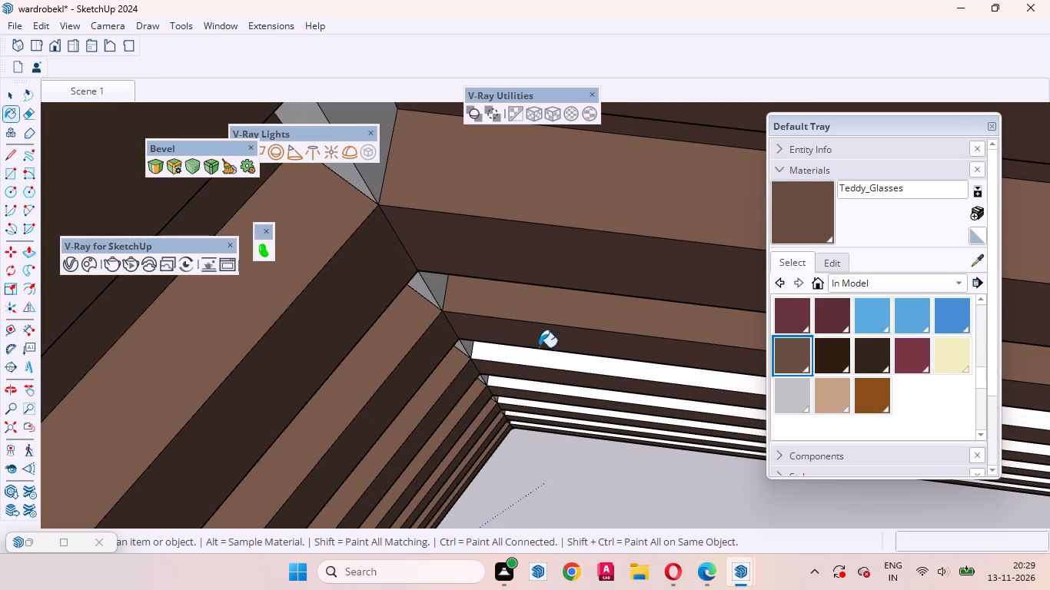
click(523, 367)
Paint the remaining white upward-facing ledges near the bottom edge of the same wall with Teddy_Glasses.
scroll(454, 328, down, 3)
scroll(451, 326, up, 1)
scroll(427, 320, down, 5)
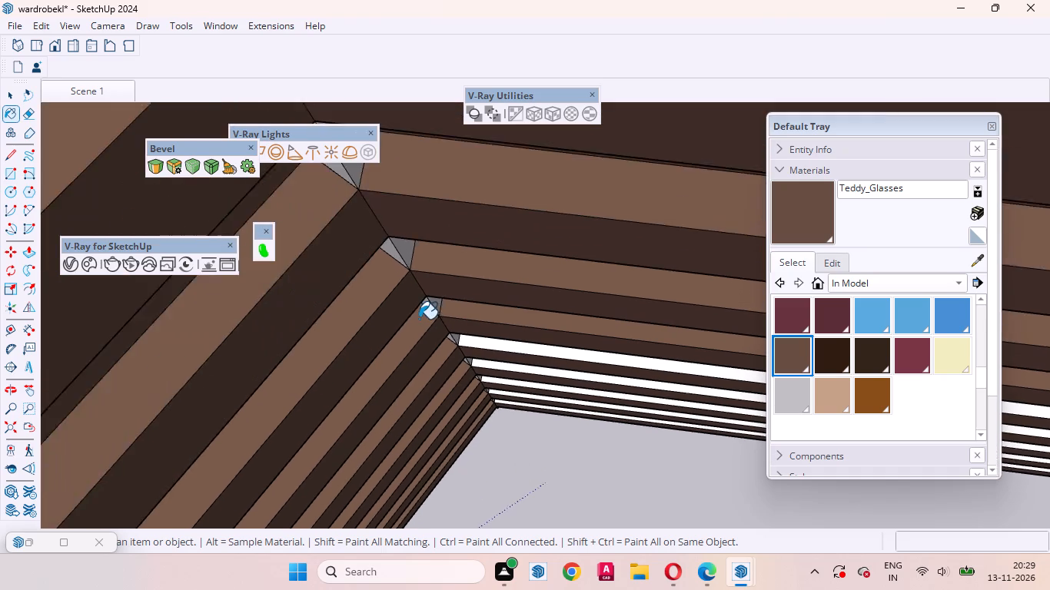
scroll(419, 319, down, 13)
scroll(594, 422, up, 4)
scroll(442, 263, up, 6)
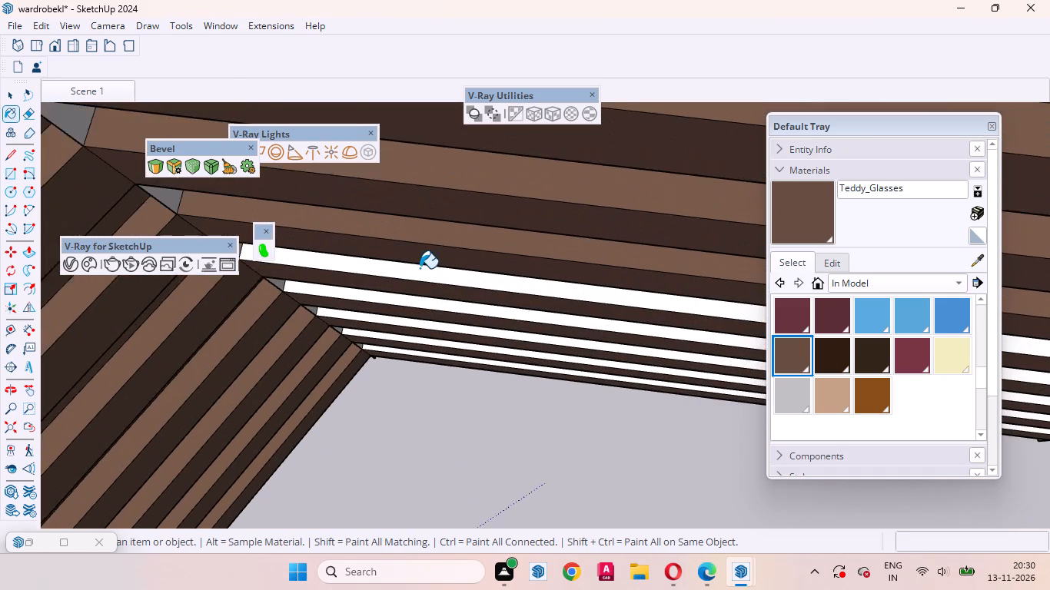
scroll(420, 268, up, 2)
click(431, 274)
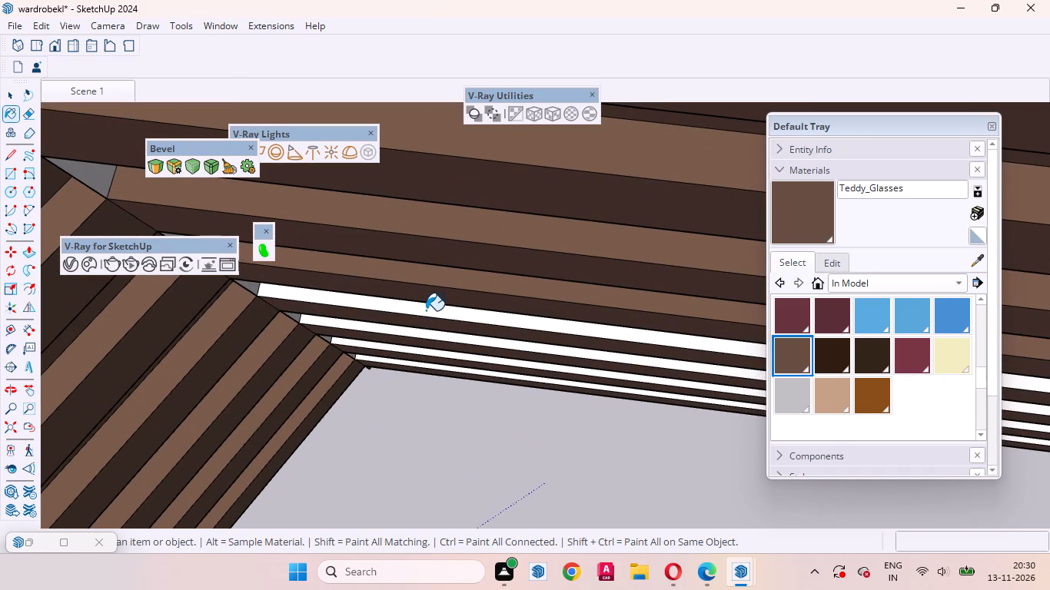
click(426, 310)
click(426, 337)
click(441, 360)
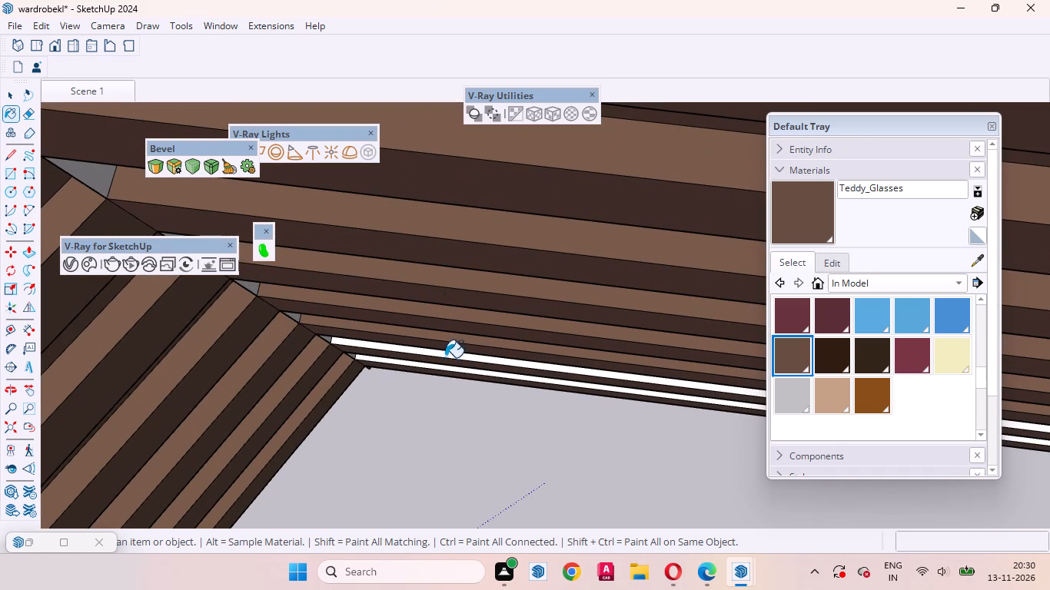
click(445, 355)
click(453, 370)
Paint the white end faces of the upper groove notches in the corner between this wall and the adjoining one with Teddy_Glasses.
middle_drag(458, 396, 469, 337)
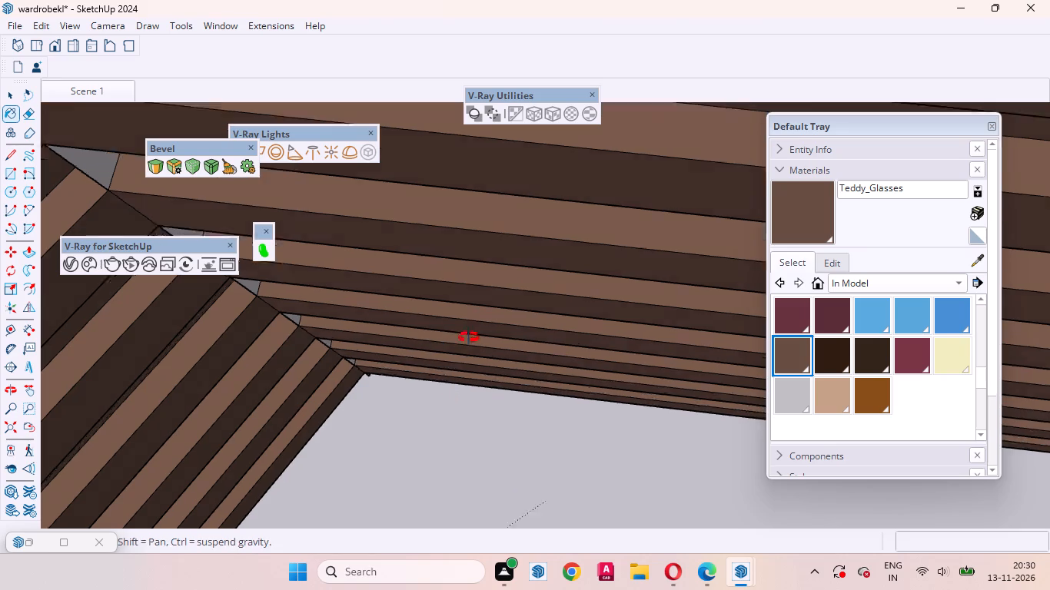
middle_drag(469, 337, 478, 233)
scroll(441, 413, down, 15)
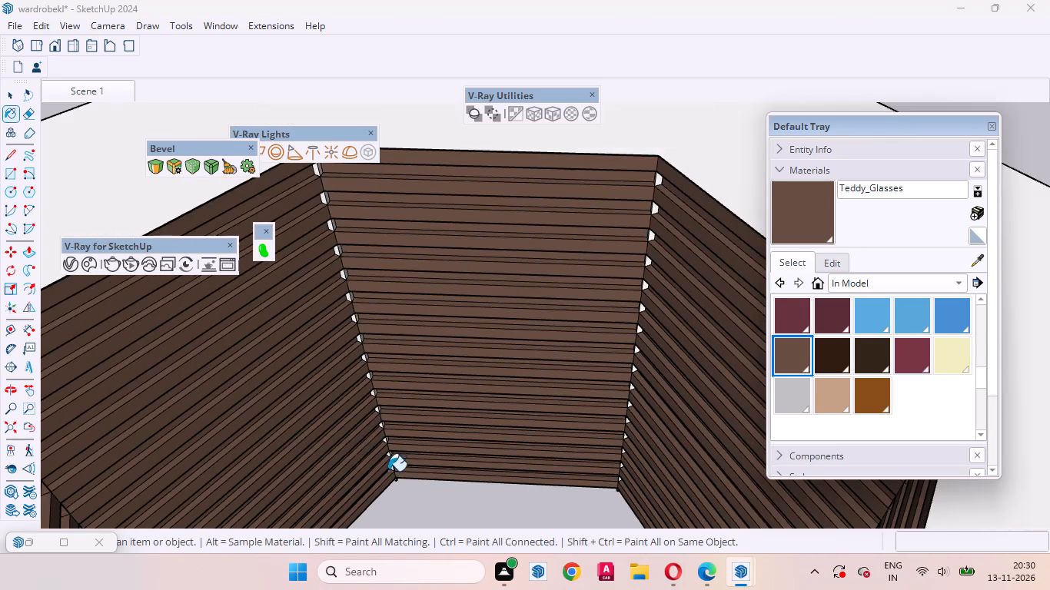
scroll(680, 179, up, 14)
click(645, 187)
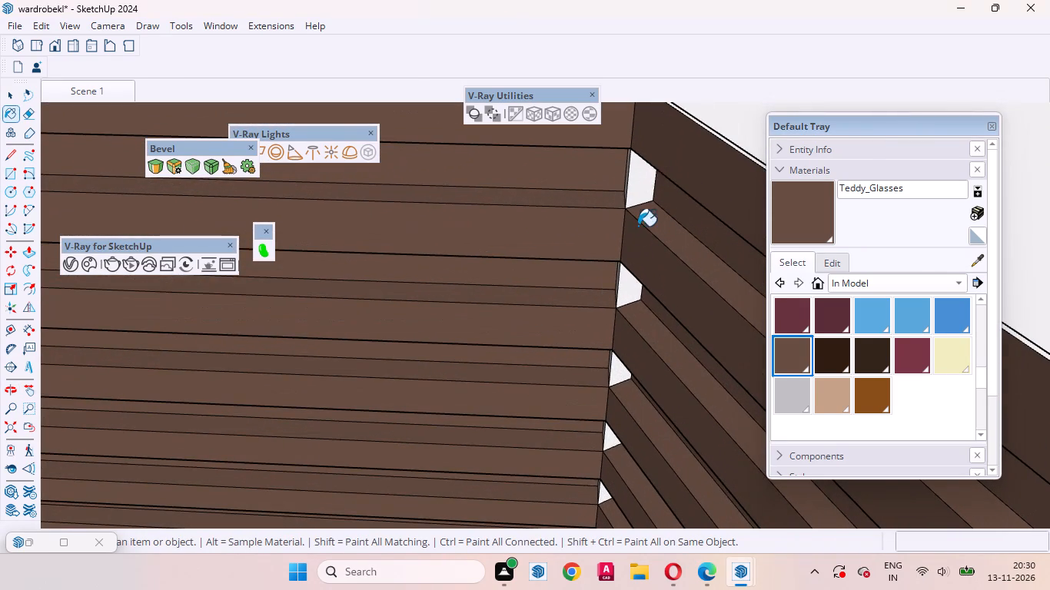
middle_drag(624, 311, 717, 221)
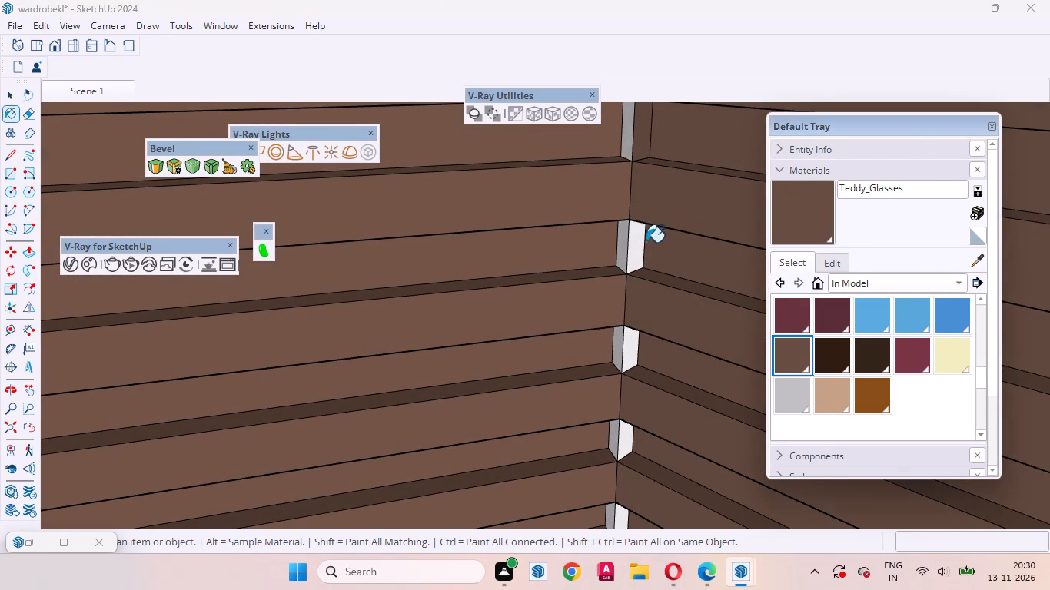
click(640, 246)
click(624, 242)
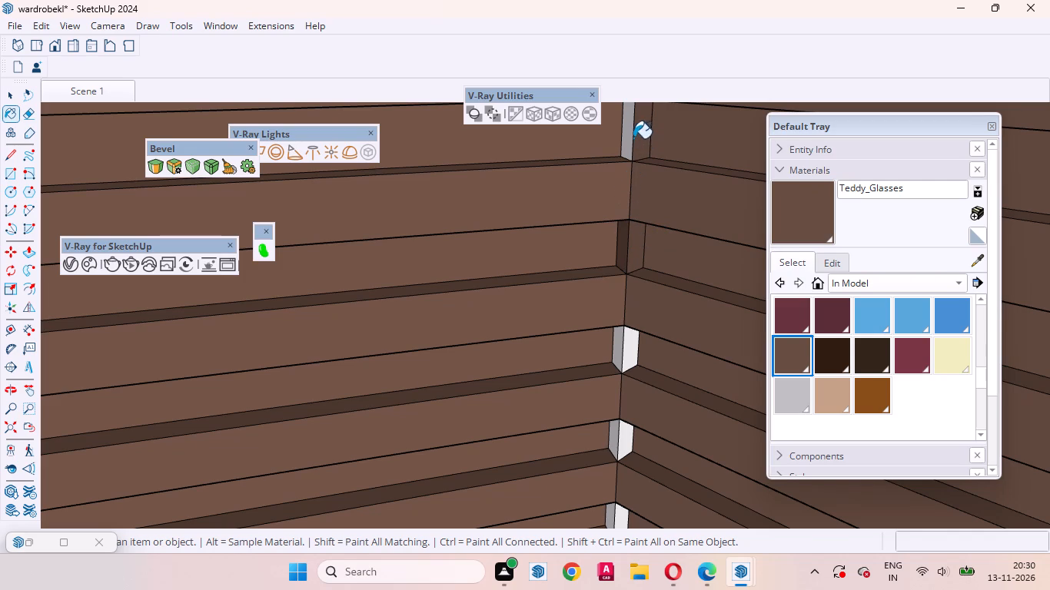
click(628, 137)
click(626, 353)
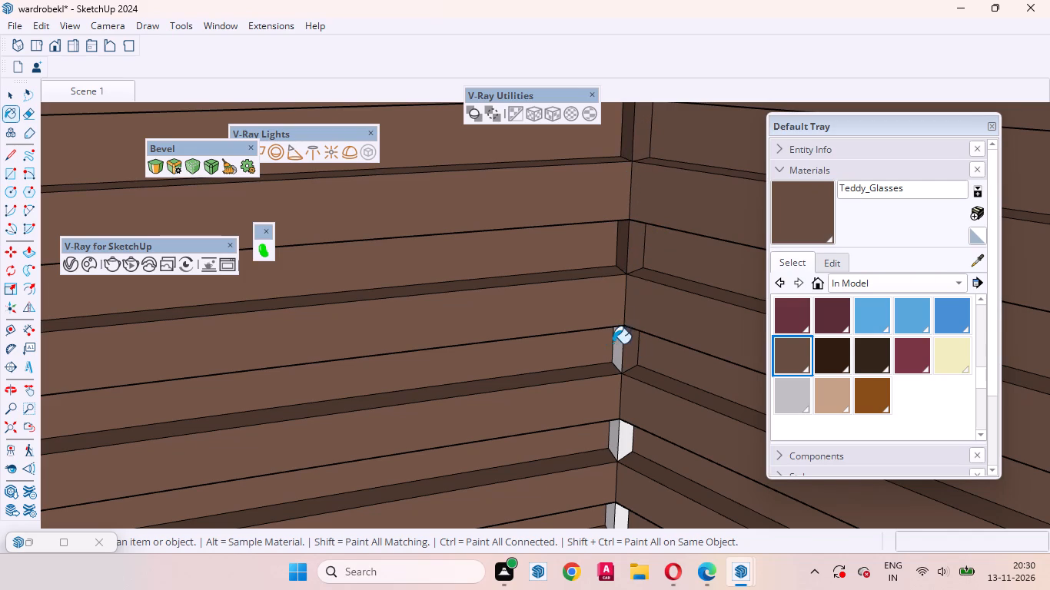
click(617, 343)
click(625, 442)
click(613, 442)
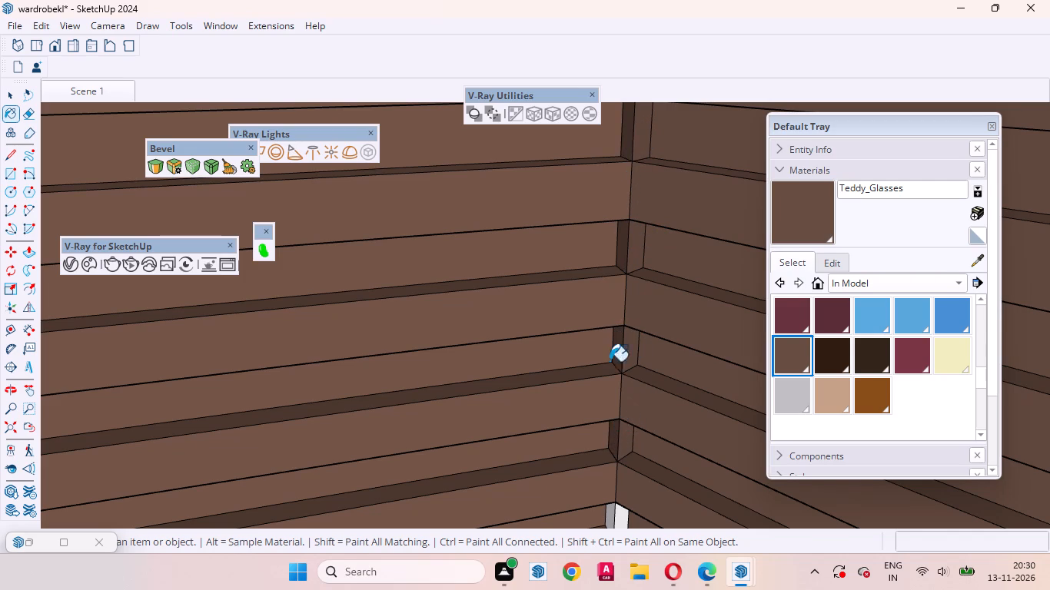
Paint the white faces of the two lowest groove notches in the same corner with Teddy_Glasses.
scroll(556, 361, down, 12)
scroll(607, 226, down, 4)
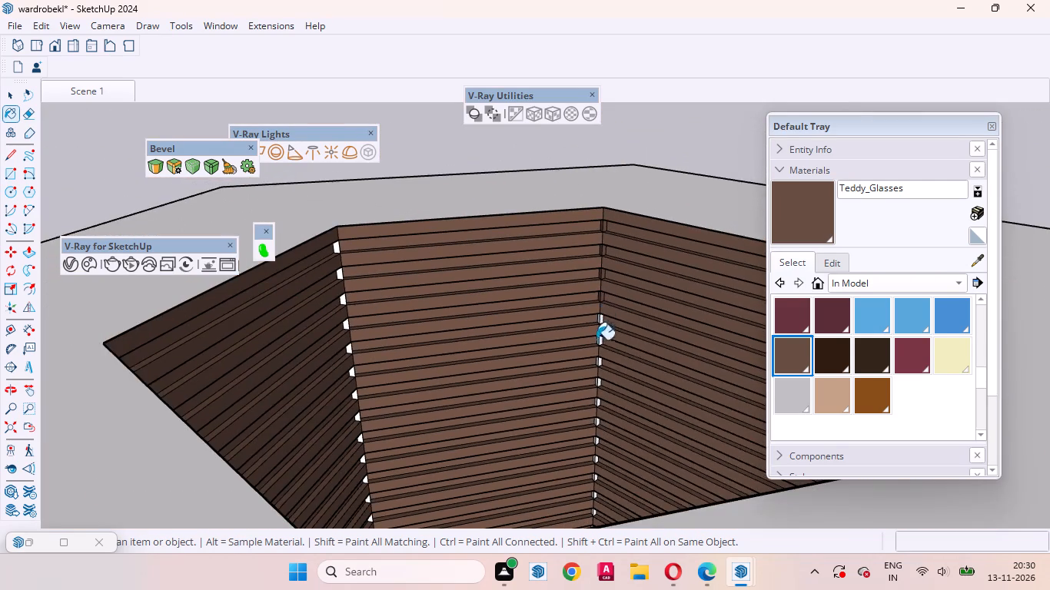
middle_drag(596, 346, 600, 413)
scroll(598, 465, up, 20)
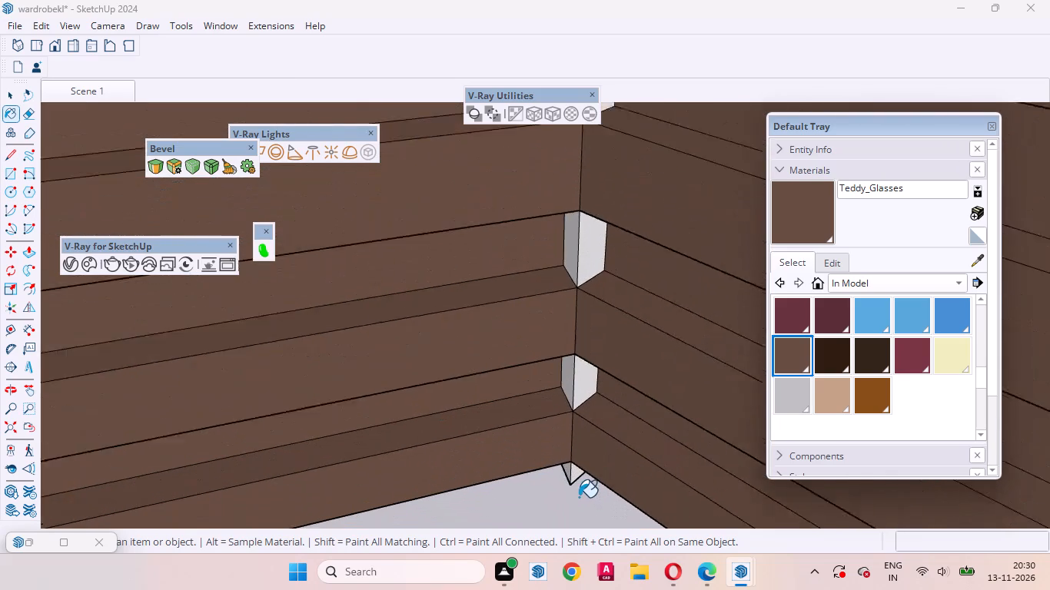
scroll(579, 497, up, 2)
click(579, 482)
click(577, 473)
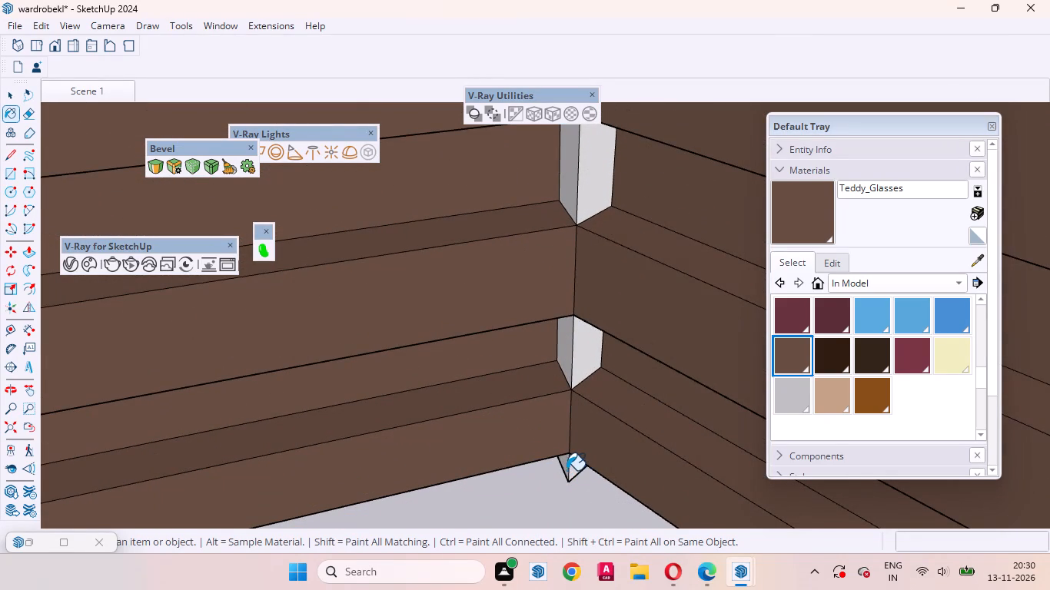
click(567, 470)
click(577, 473)
scroll(587, 471, up, 3)
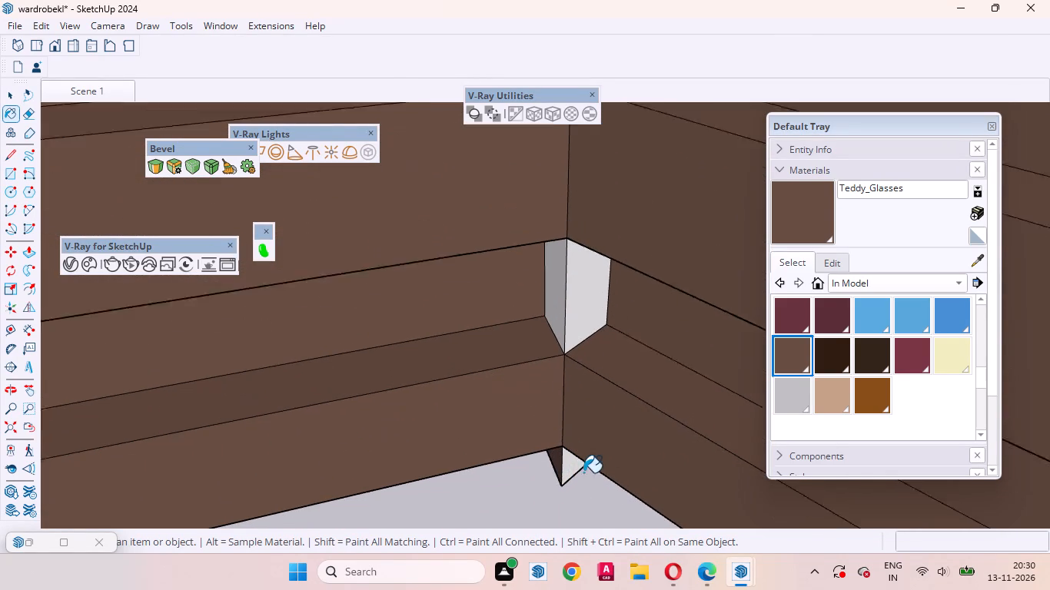
scroll(583, 472, up, 2)
click(567, 467)
click(591, 257)
click(555, 247)
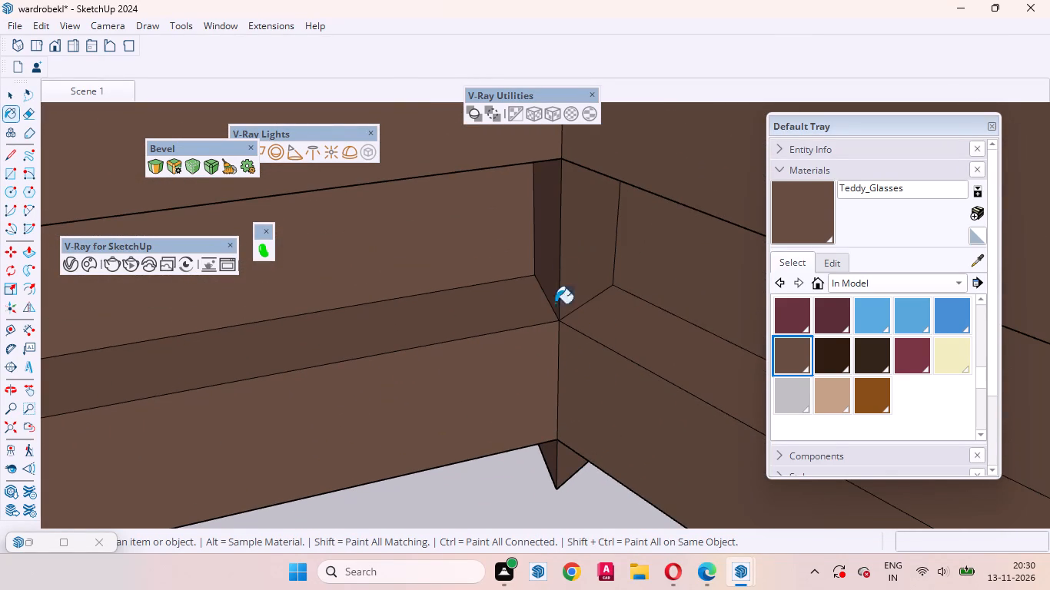
Paint the white faces of the third and fourth groove notches from the bottom of the same corner with Teddy_Glasses.
scroll(529, 511, down, 3)
scroll(533, 546, up, 1)
scroll(533, 550, down, 4)
scroll(505, 359, down, 12)
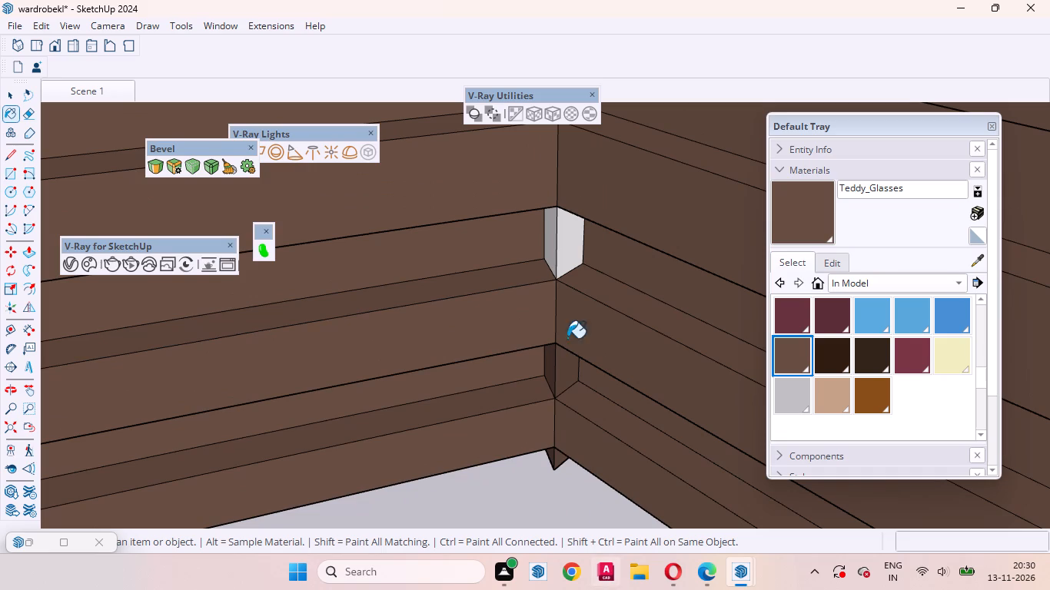
scroll(525, 264, down, 3)
scroll(552, 274, up, 3)
click(559, 246)
click(540, 243)
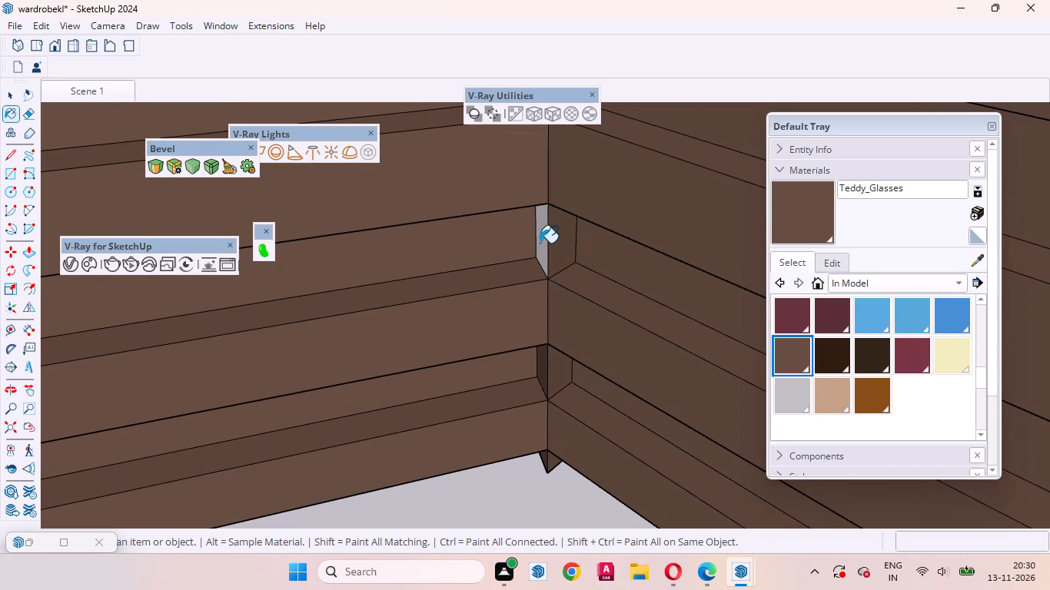
scroll(551, 407, down, 13)
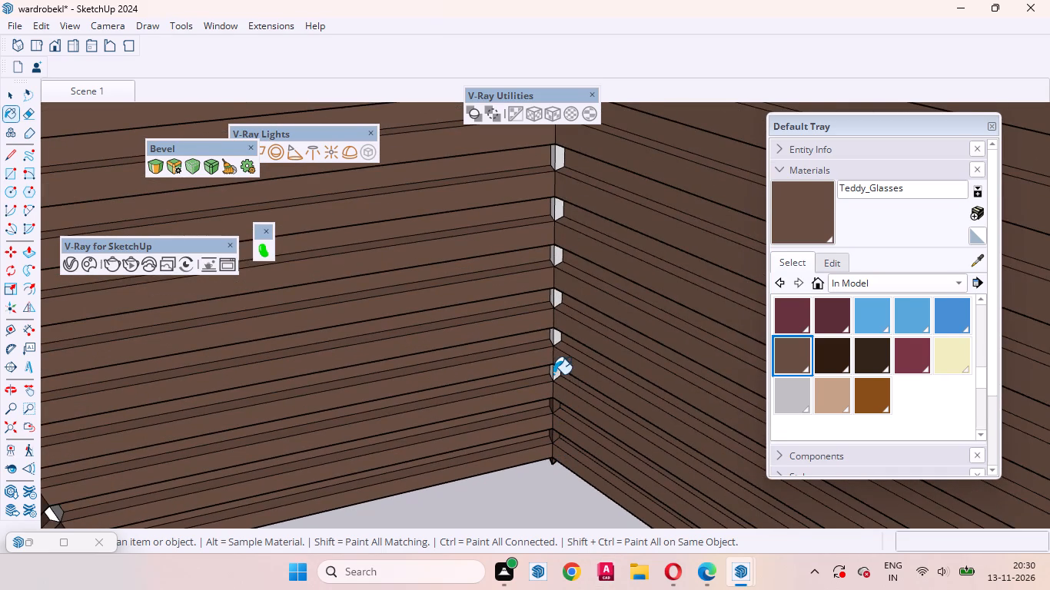
click(553, 374)
click(557, 377)
Paint both white faces of the next three groove notches up the same corner with Teddy_Glasses.
scroll(553, 378, up, 7)
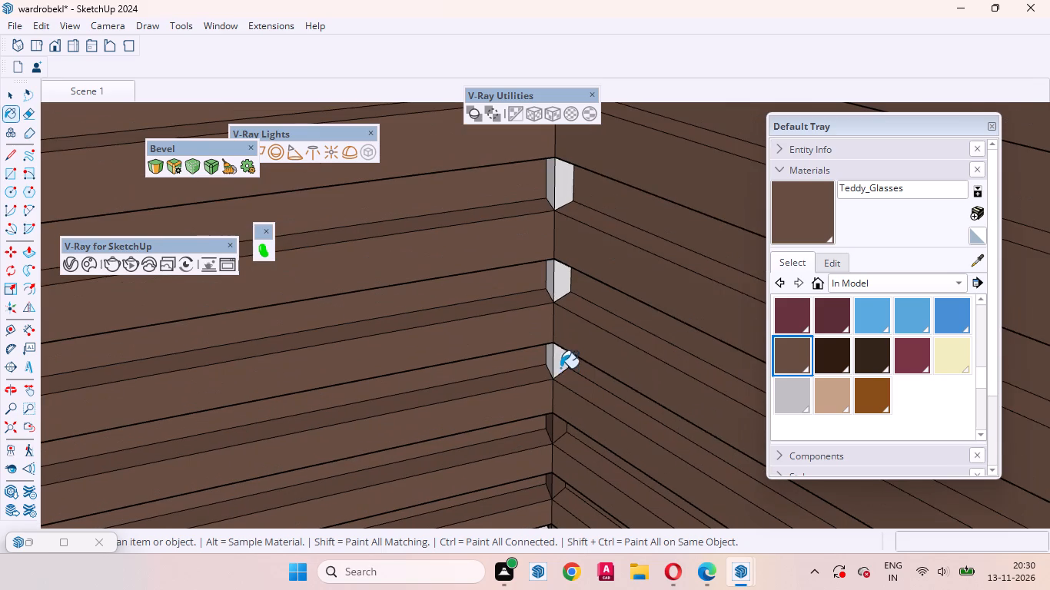
click(560, 364)
click(549, 356)
click(566, 284)
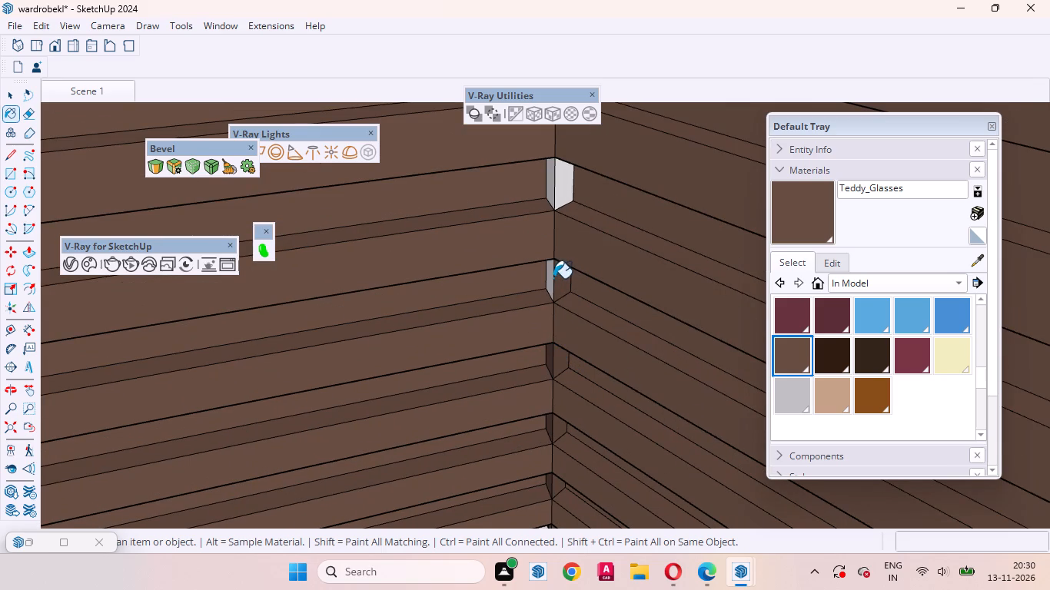
click(548, 276)
click(567, 191)
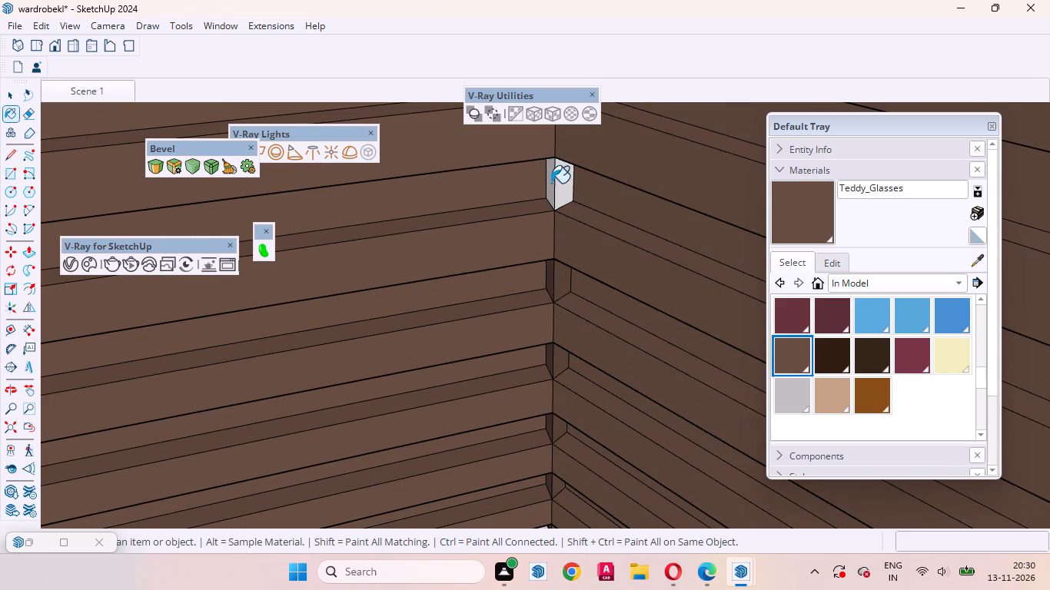
click(551, 183)
click(562, 184)
click(563, 187)
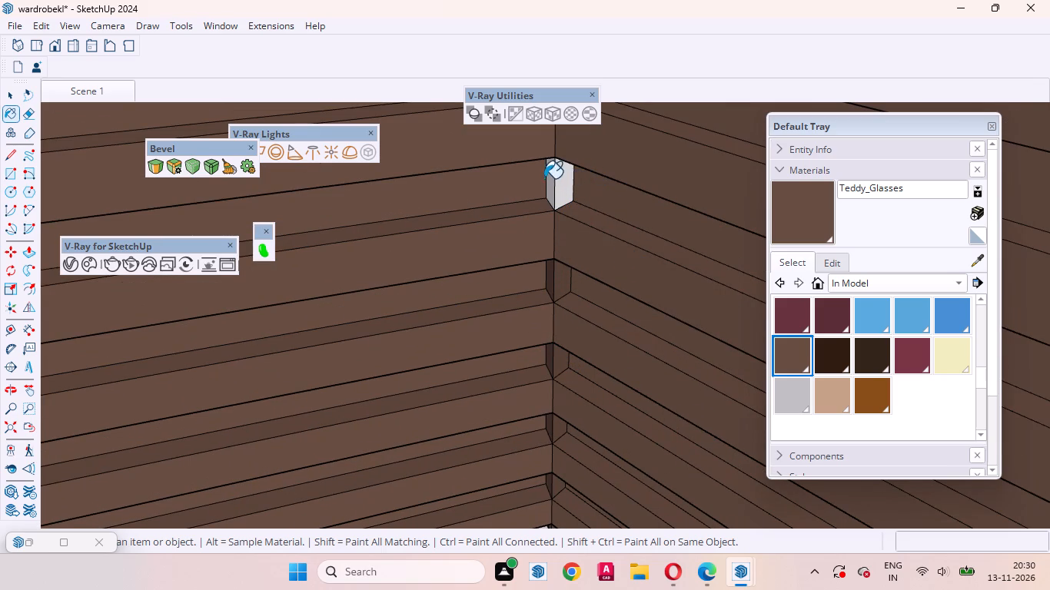
click(558, 182)
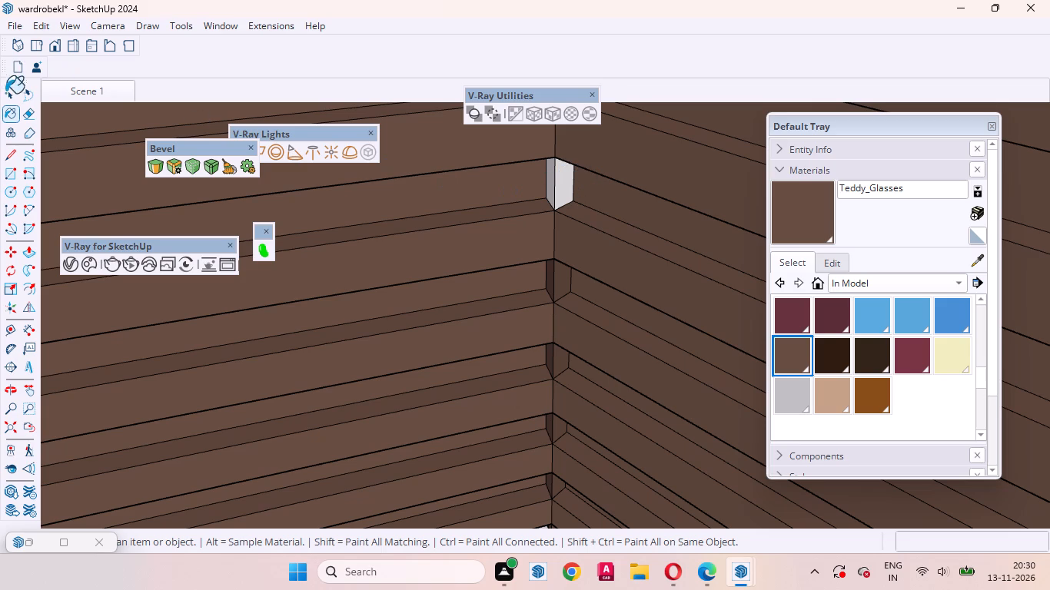
Paint both white faces of the following three groove notches higher up the same corner with Teddy_Glasses.
scroll(562, 383, down, 1)
scroll(562, 404, up, 1)
scroll(562, 423, down, 1)
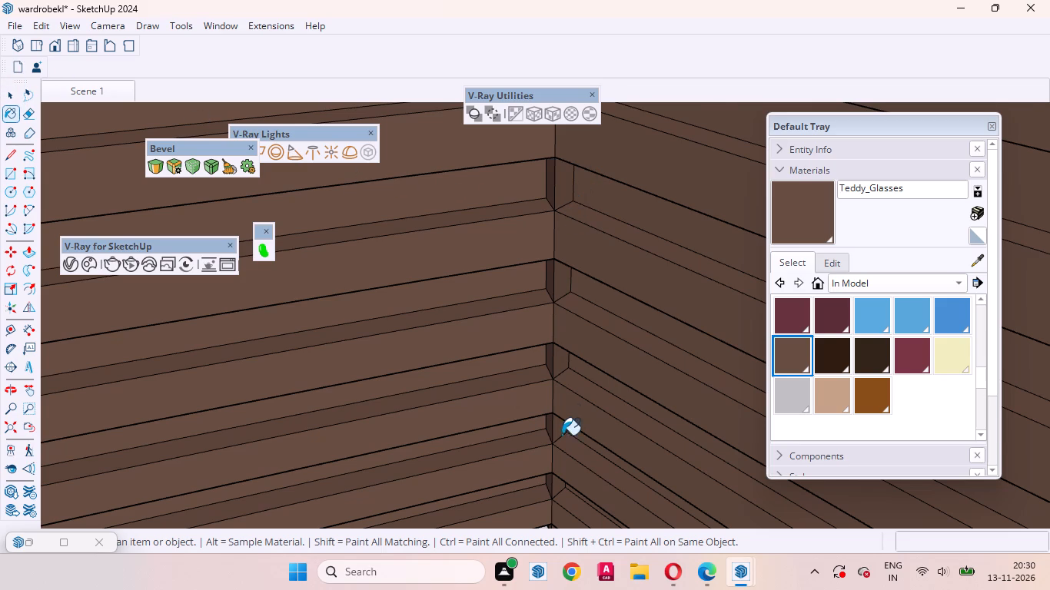
scroll(547, 502, down, 3)
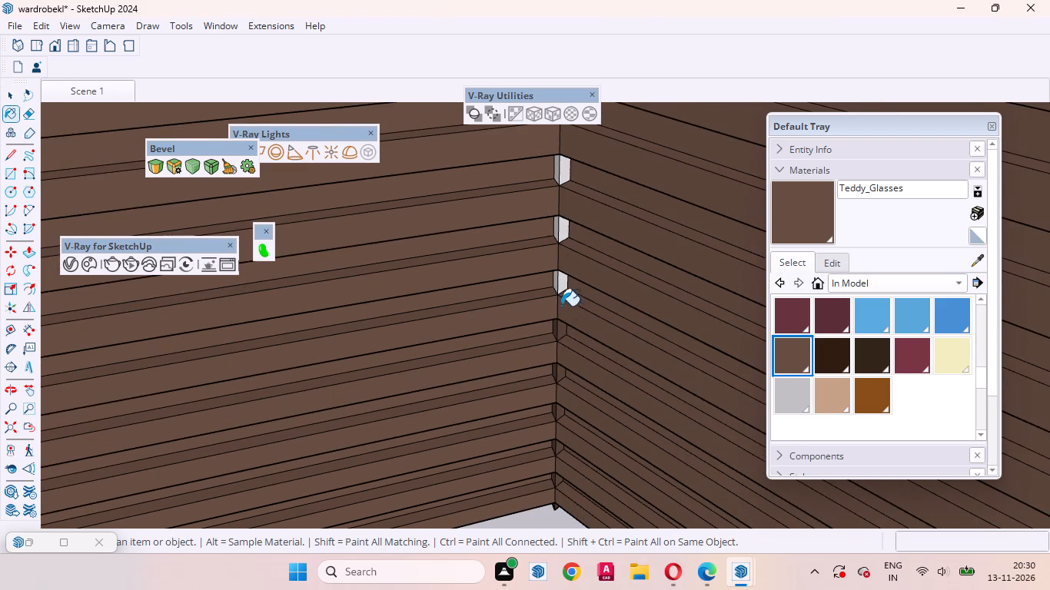
scroll(561, 301, up, 7)
click(564, 277)
click(550, 267)
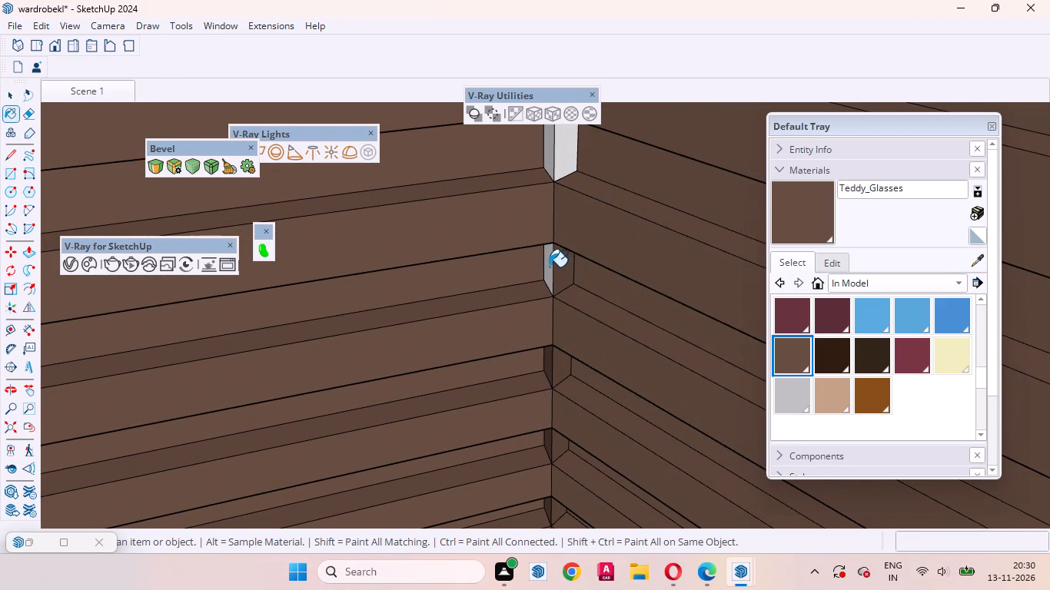
click(571, 159)
scroll(558, 482, down, 2)
scroll(560, 503, up, 1)
scroll(555, 542, down, 4)
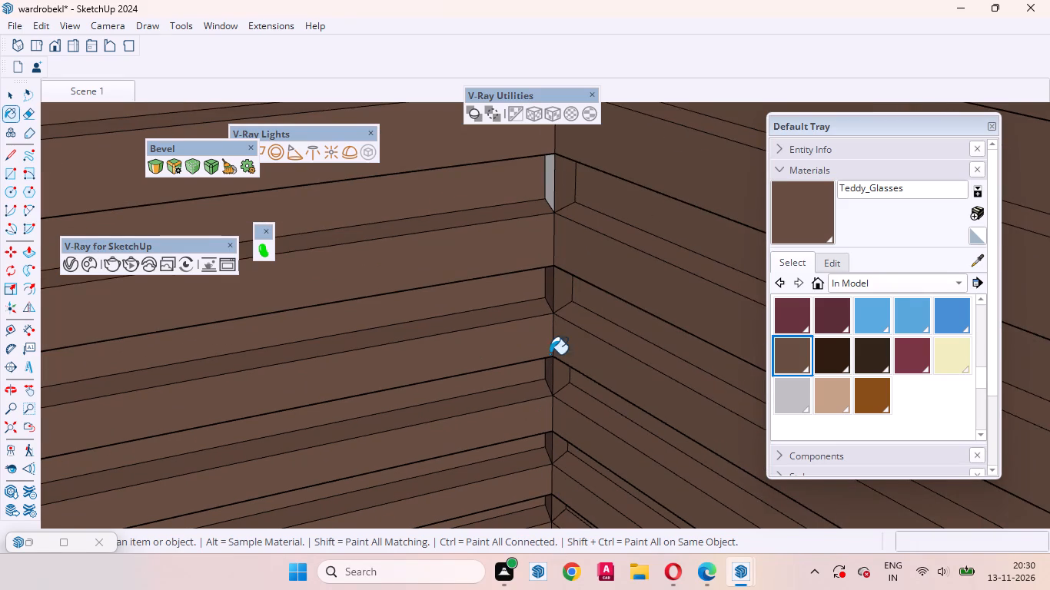
scroll(550, 360, down, 7)
scroll(571, 421, down, 3)
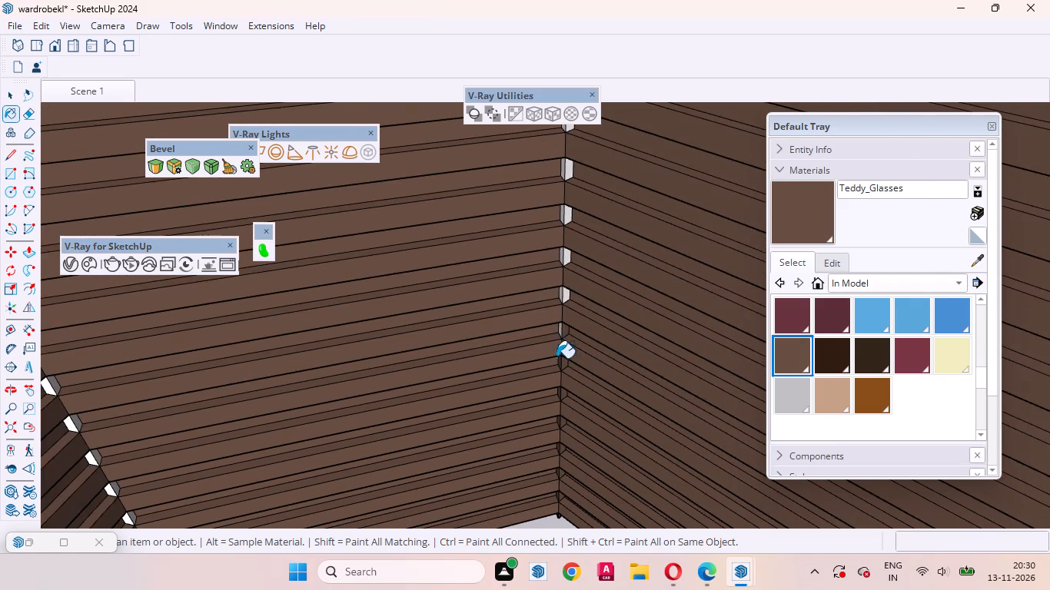
scroll(548, 341, up, 9)
click(567, 312)
click(586, 227)
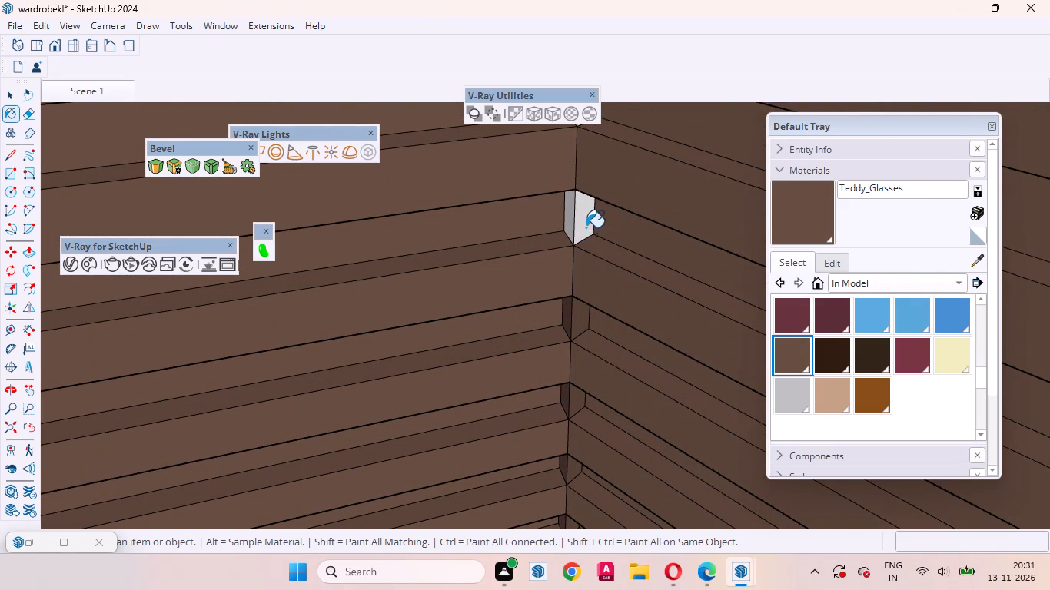
click(567, 217)
Paint the right-hand faces of the last four white notches in the corner, plus the topmost one's left-hand face, with Teddy_Glasses.
scroll(552, 489, down, 10)
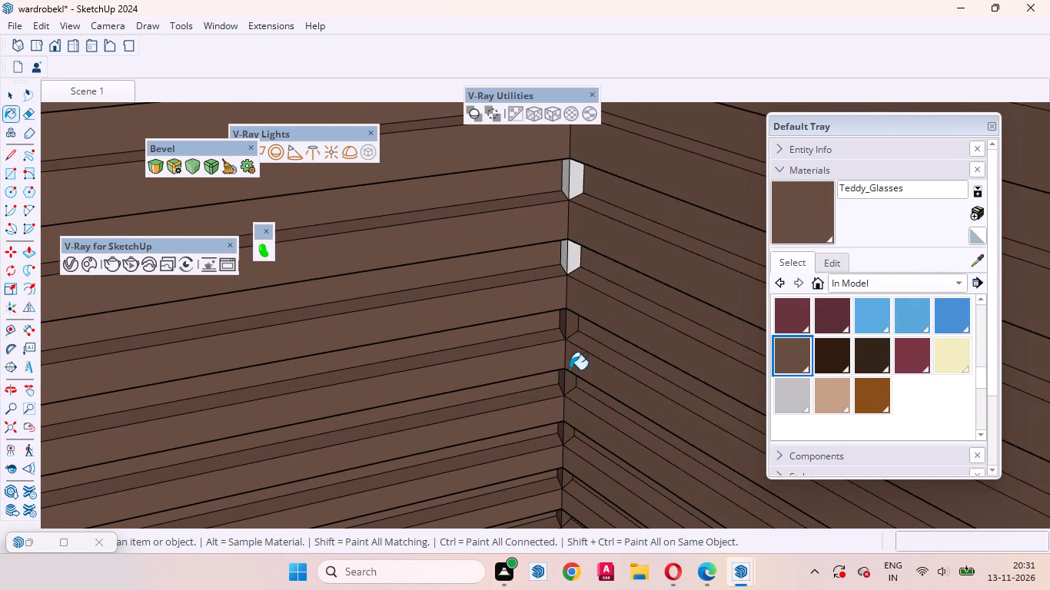
scroll(570, 367, down, 7)
scroll(567, 443, down, 1)
scroll(567, 446, up, 1)
scroll(567, 449, down, 1)
scroll(573, 380, up, 9)
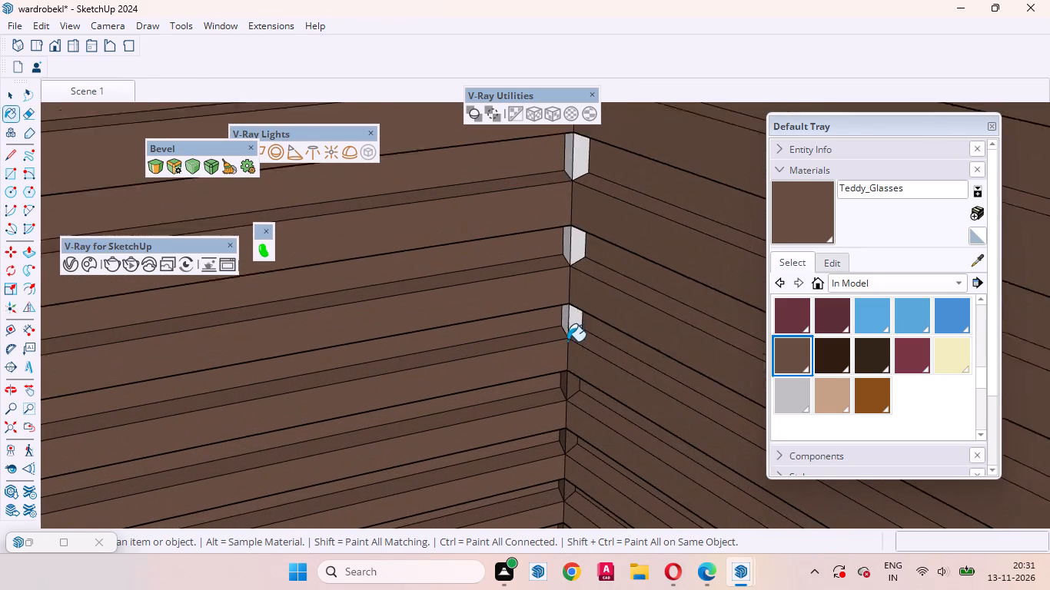
scroll(567, 341, up, 1)
click(573, 326)
click(585, 229)
scroll(555, 479, down, 3)
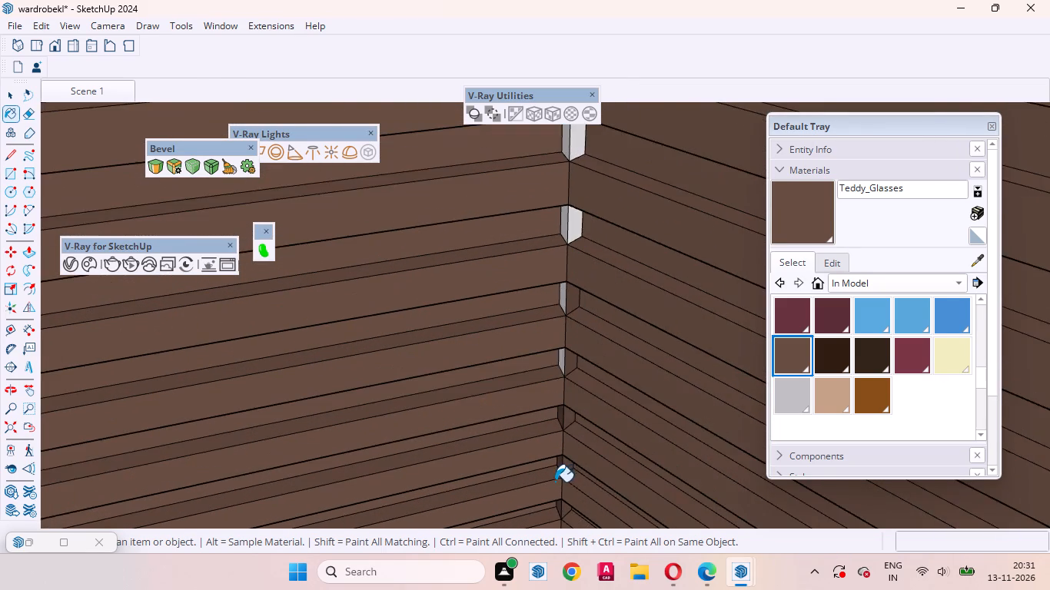
scroll(555, 482, down, 4)
click(567, 333)
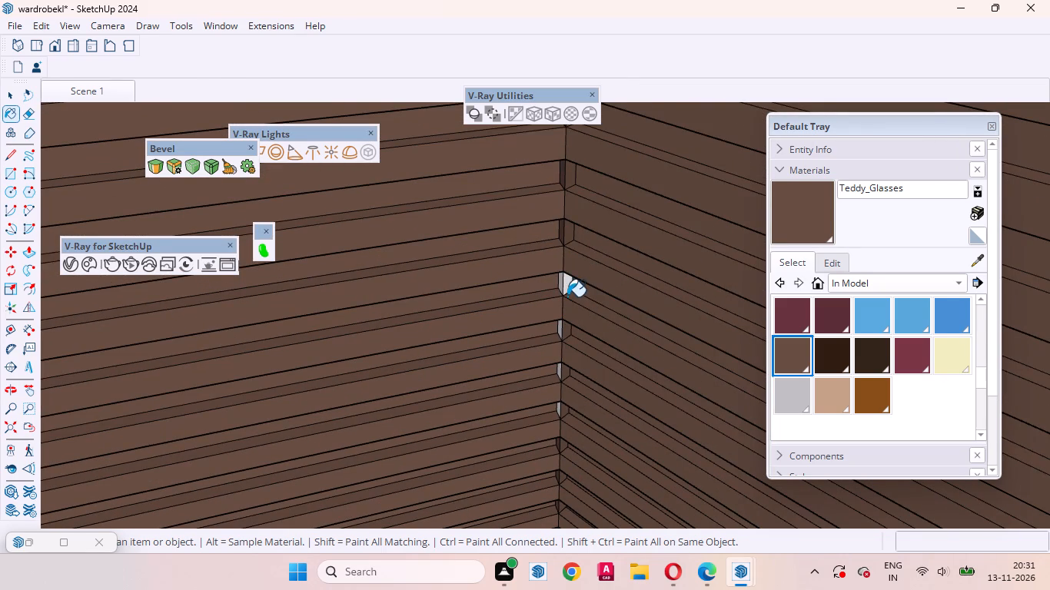
click(567, 288)
click(560, 281)
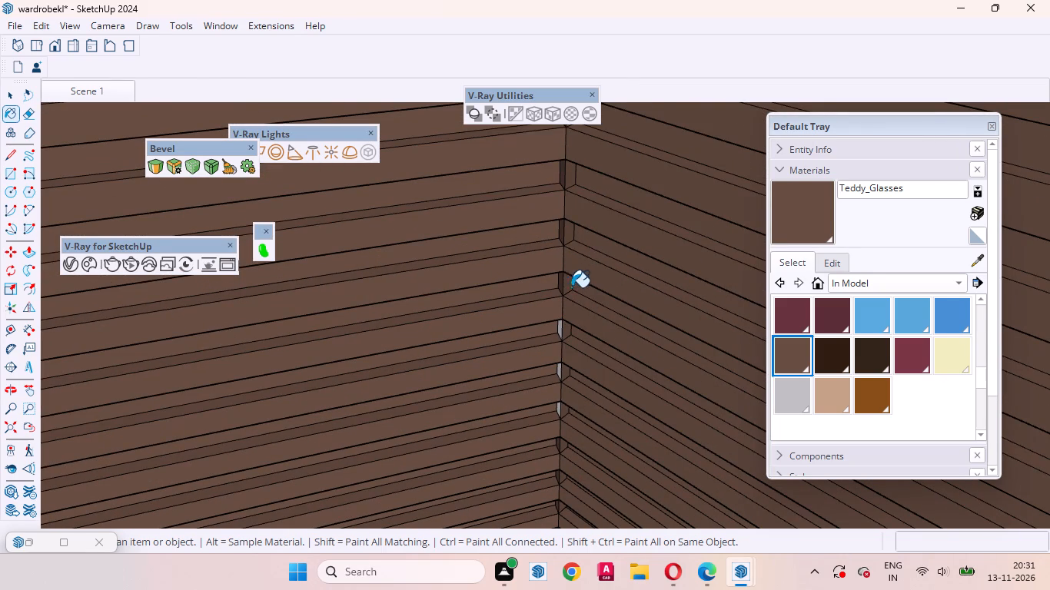
Paint the remaining white left-hand faces of the three notches just below with Teddy_Glasses, and end painting.
click(559, 330)
scroll(554, 336, up, 7)
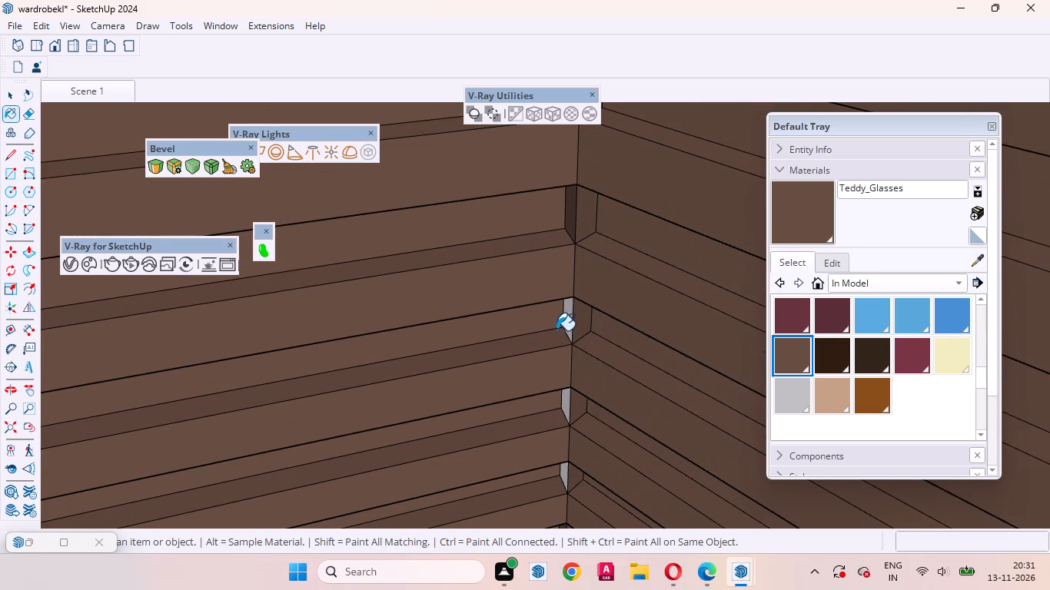
click(567, 317)
click(560, 405)
click(563, 405)
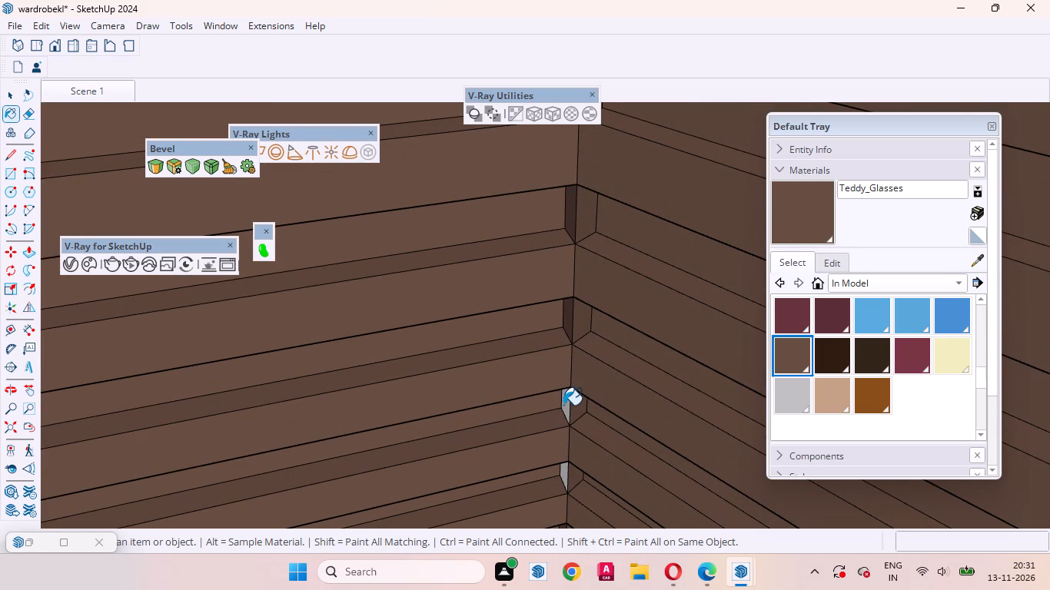
click(565, 477)
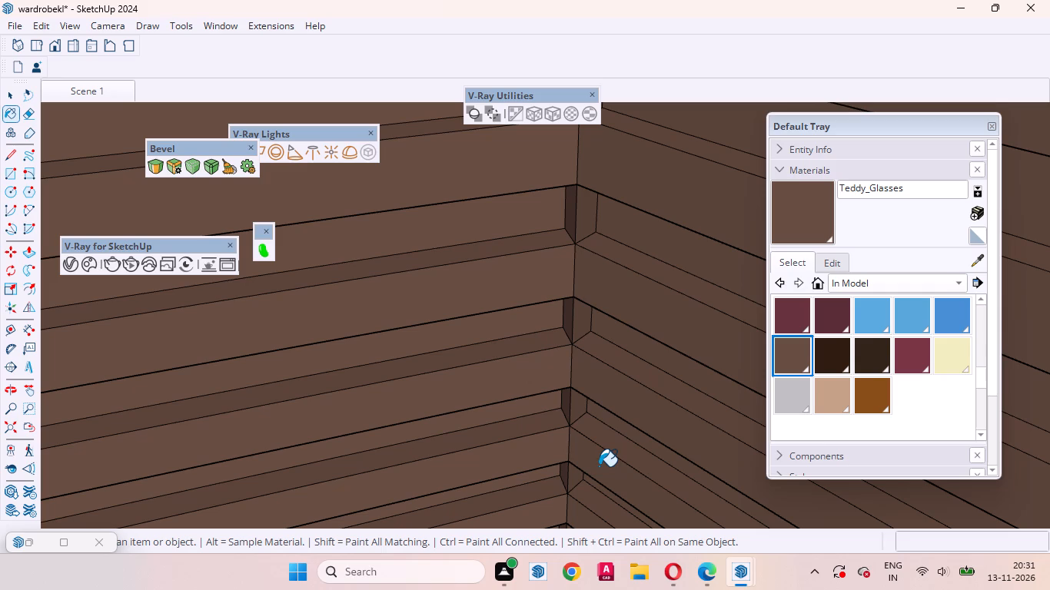
click(7, 99)
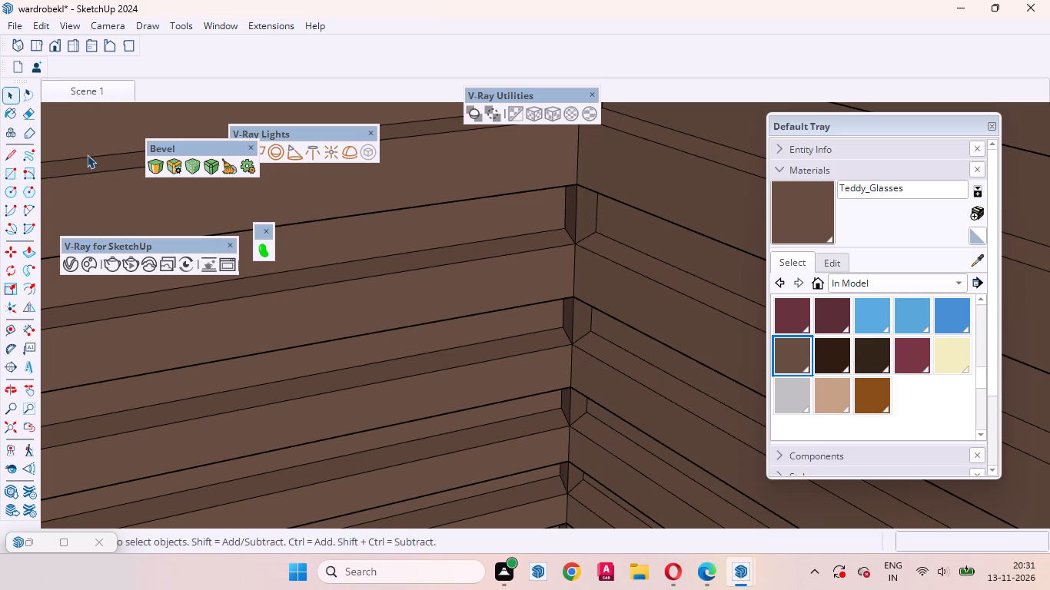
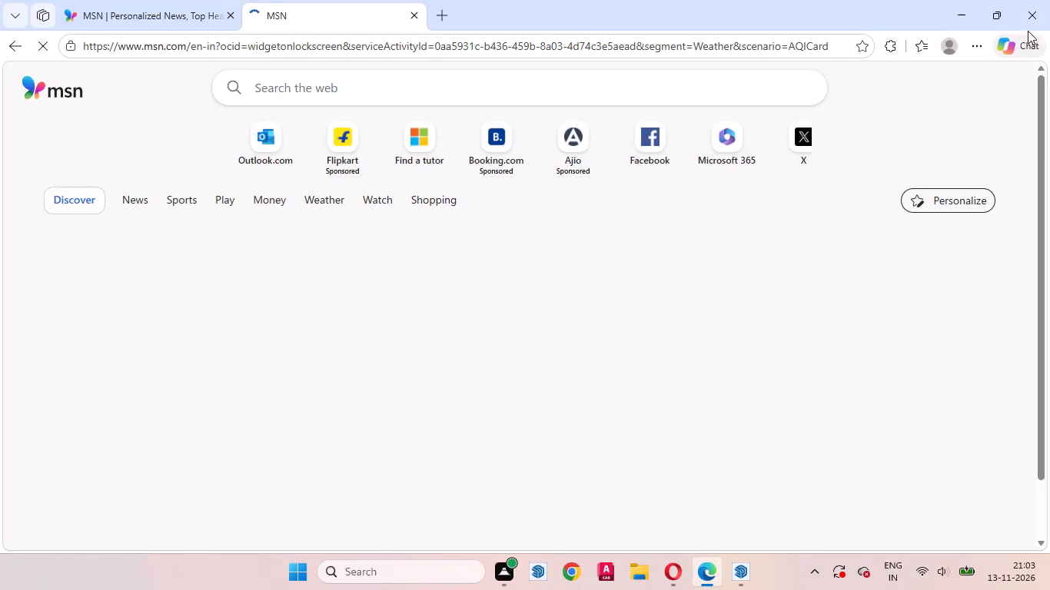
Close the Microsoft Edge window showing the MSN pages and return to the SketchUp model.
click(1038, 12)
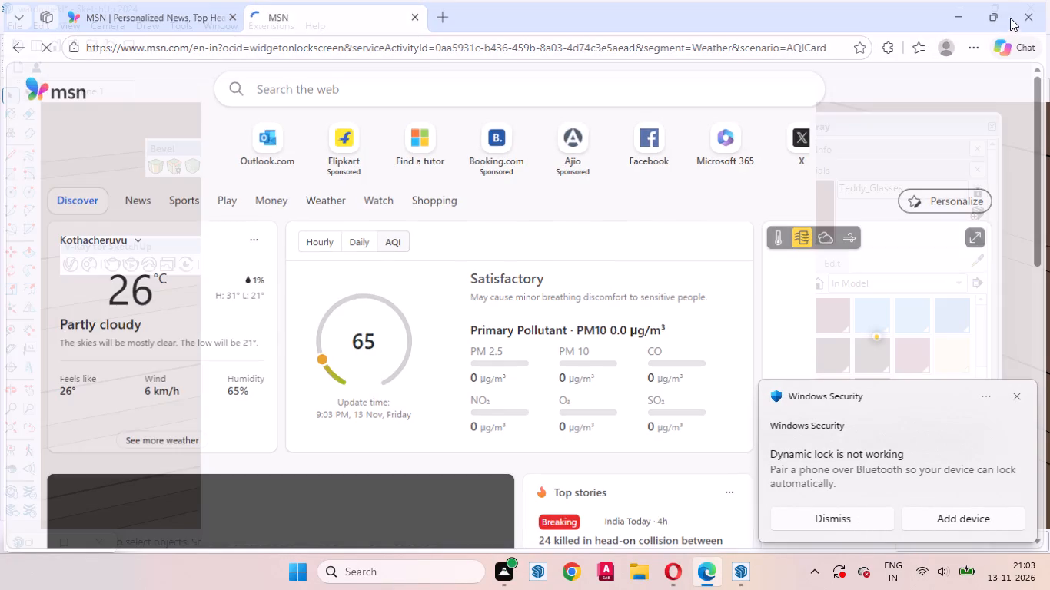
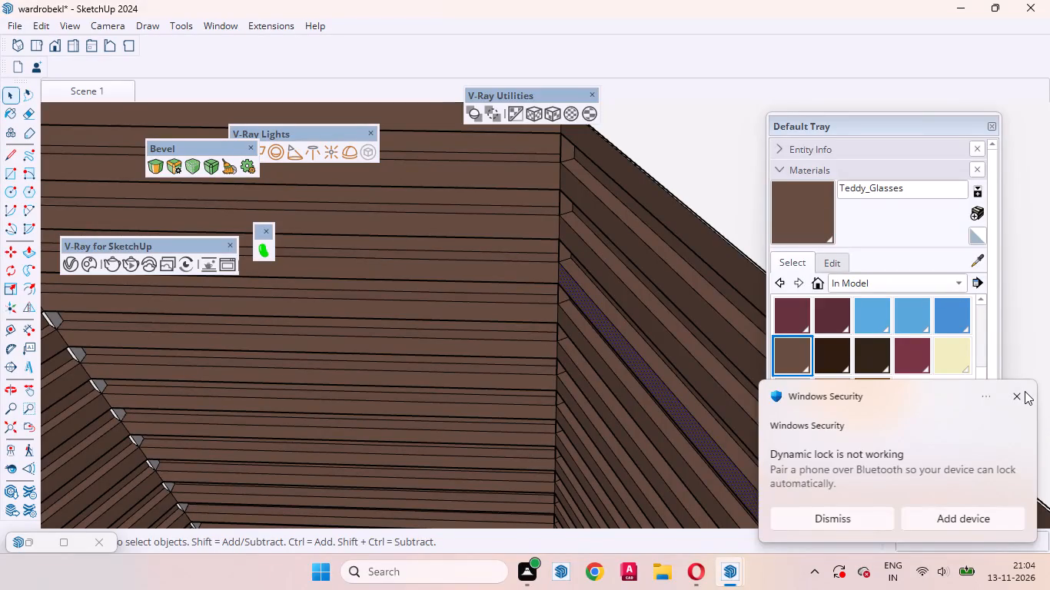
Dismiss the Windows Security notification about Dynamic lock.
click(1025, 391)
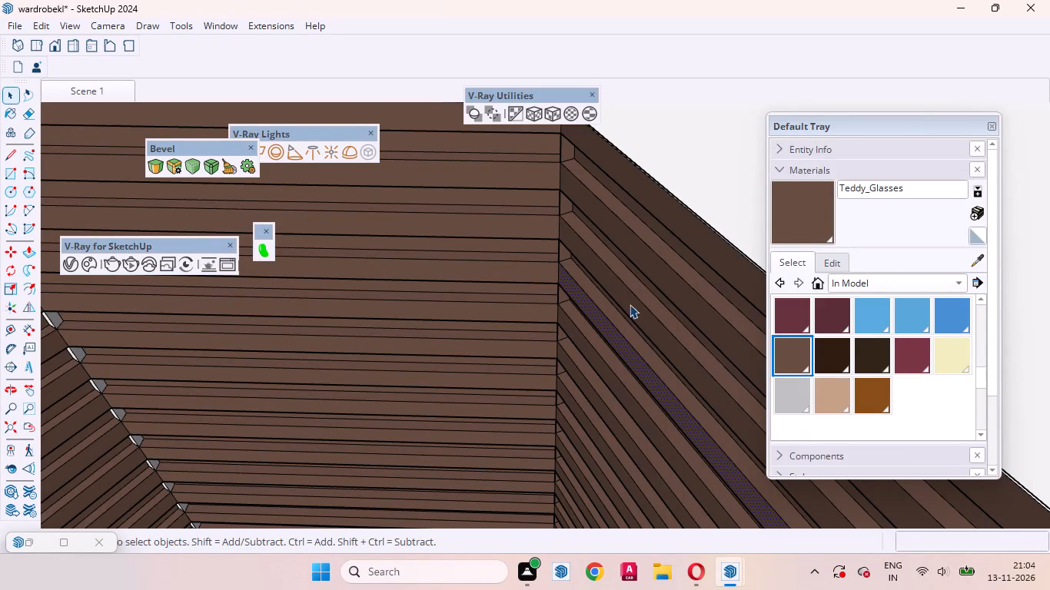
Review the hexagonal block's grooved hole and return to the saved Scene 1 view of the wardrobe.
scroll(630, 330, down, 6)
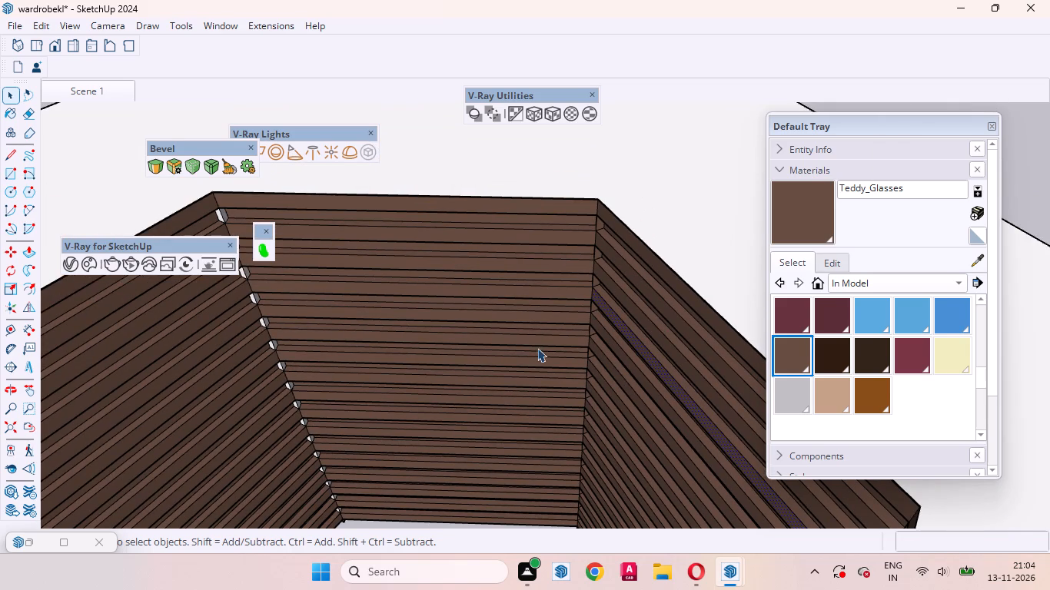
scroll(600, 344, down, 16)
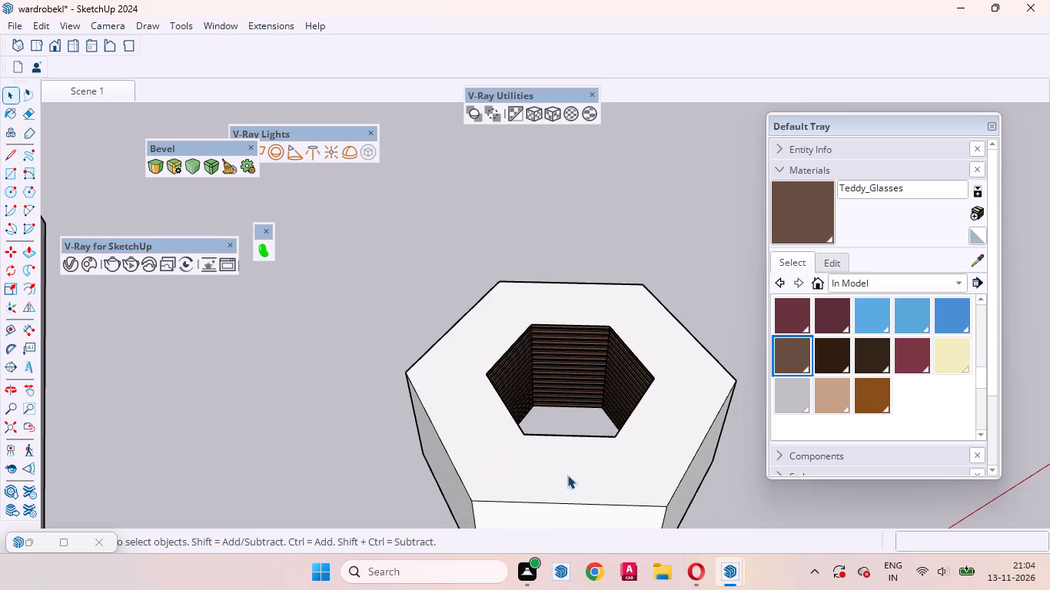
scroll(554, 366, up, 3)
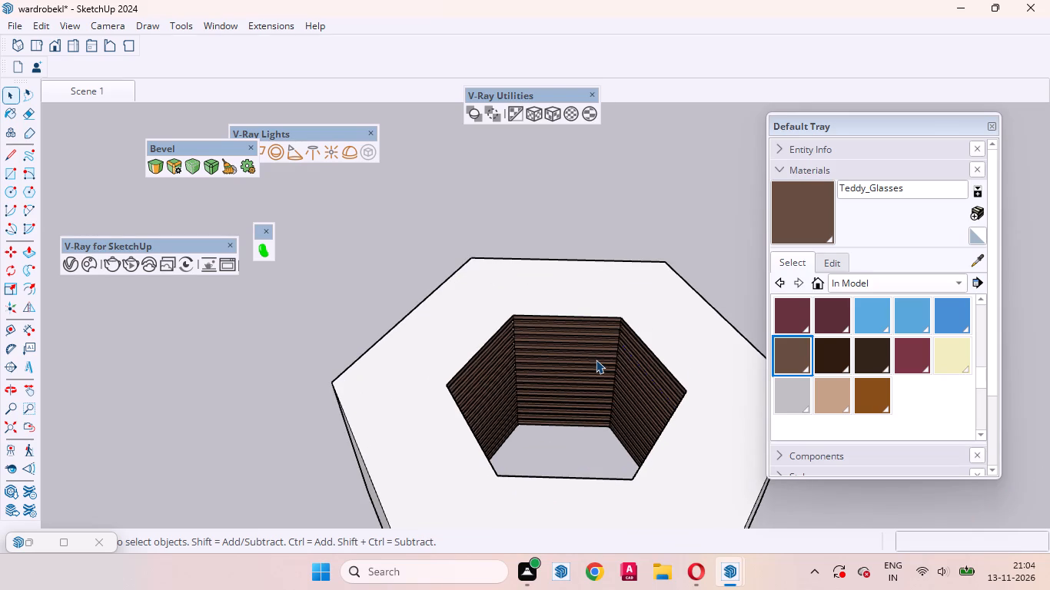
scroll(686, 222, down, 3)
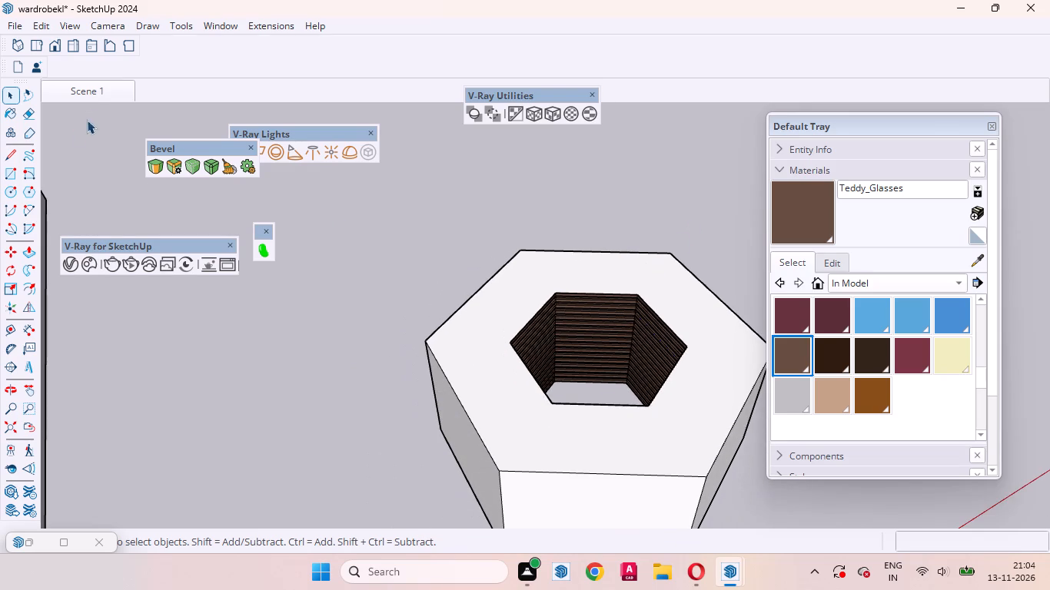
click(98, 94)
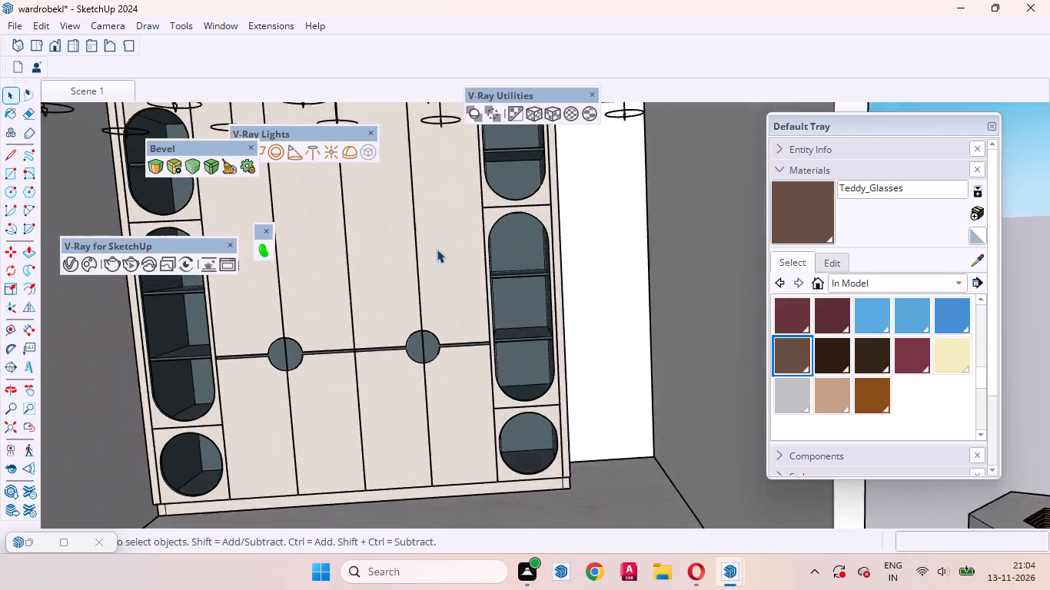
Close the floating Bevel, V-Ray Lights, V-Ray for SketchUp and V-Ray Utilities toolbars, plus the small unnamed one.
click(491, 117)
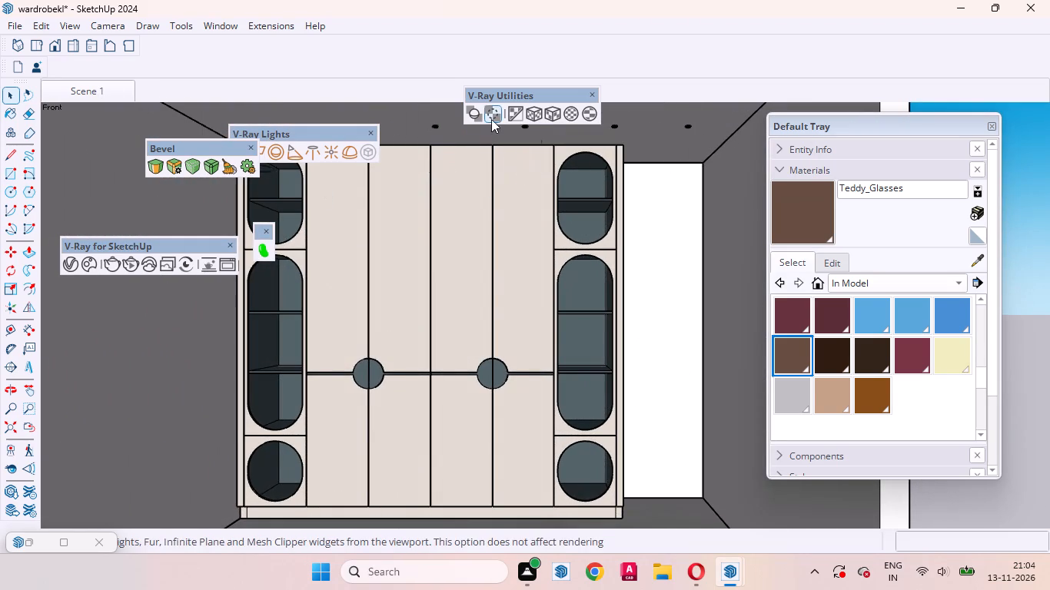
click(252, 145)
click(370, 131)
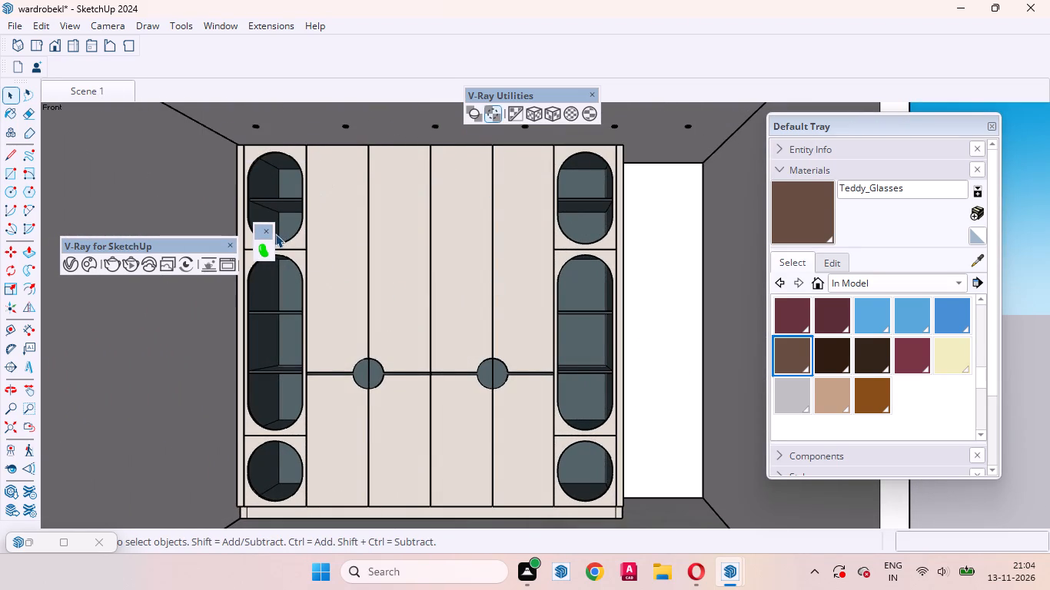
click(270, 233)
click(232, 247)
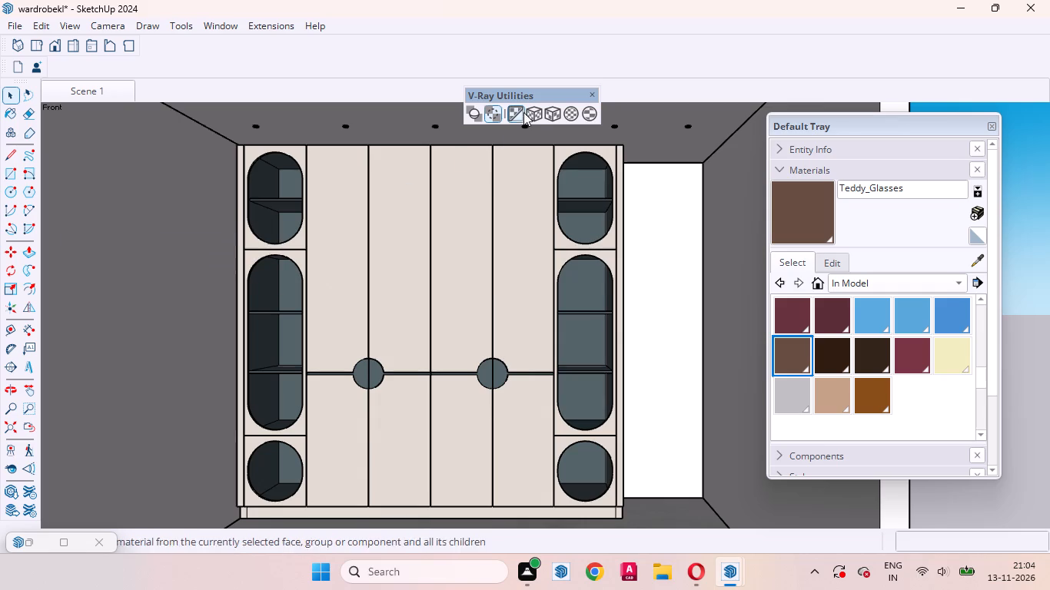
click(591, 96)
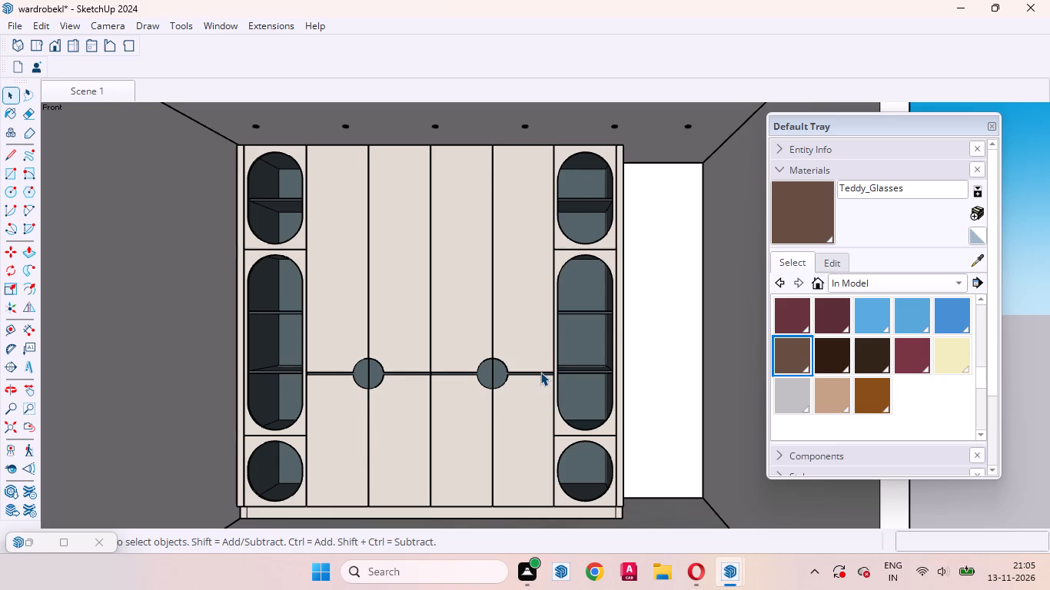
Examine the hexagonal block beside the wardrobe room, including the grooved walls inside its hole.
scroll(529, 354, down, 2)
scroll(540, 366, up, 1)
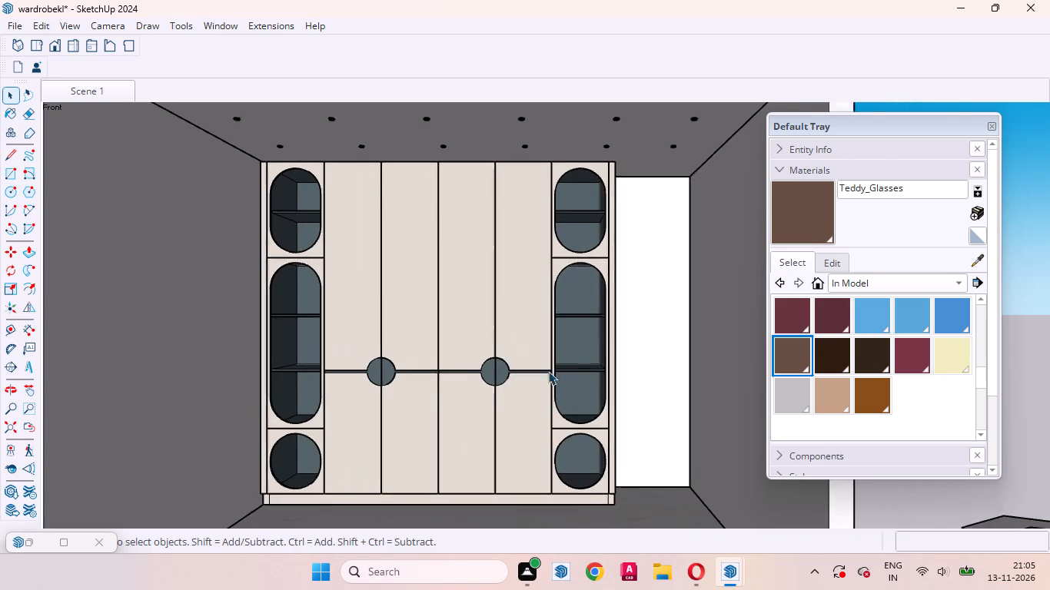
scroll(551, 373, down, 9)
middle_drag(576, 420, 553, 489)
scroll(505, 439, down, 4)
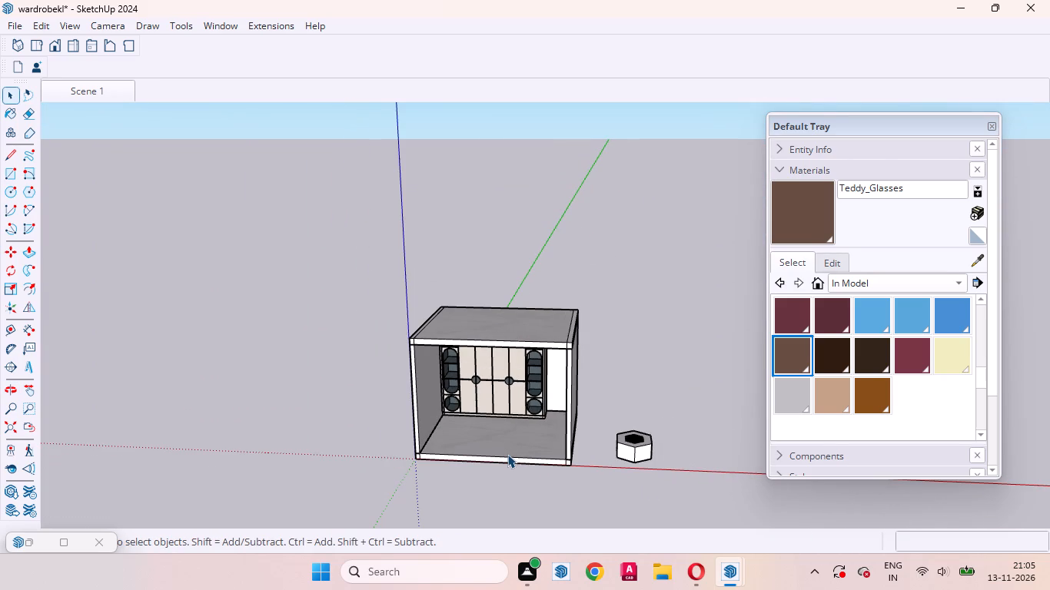
scroll(515, 427, down, 6)
scroll(600, 423, up, 13)
middle_drag(571, 419, 573, 554)
scroll(566, 406, up, 11)
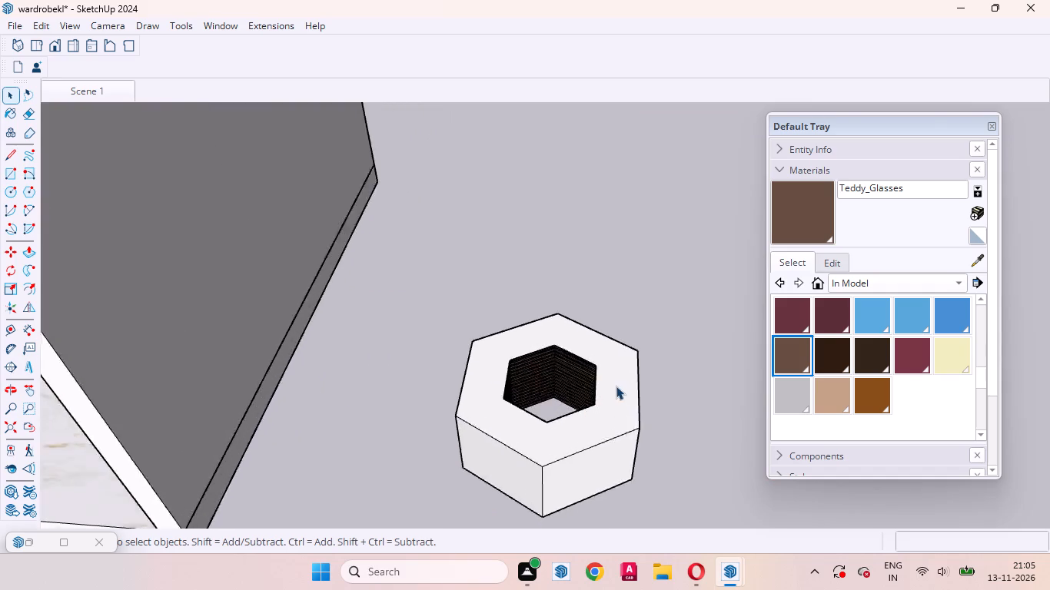
scroll(616, 386, up, 6)
middle_drag(594, 439, 469, 567)
scroll(454, 382, up, 4)
click(470, 393)
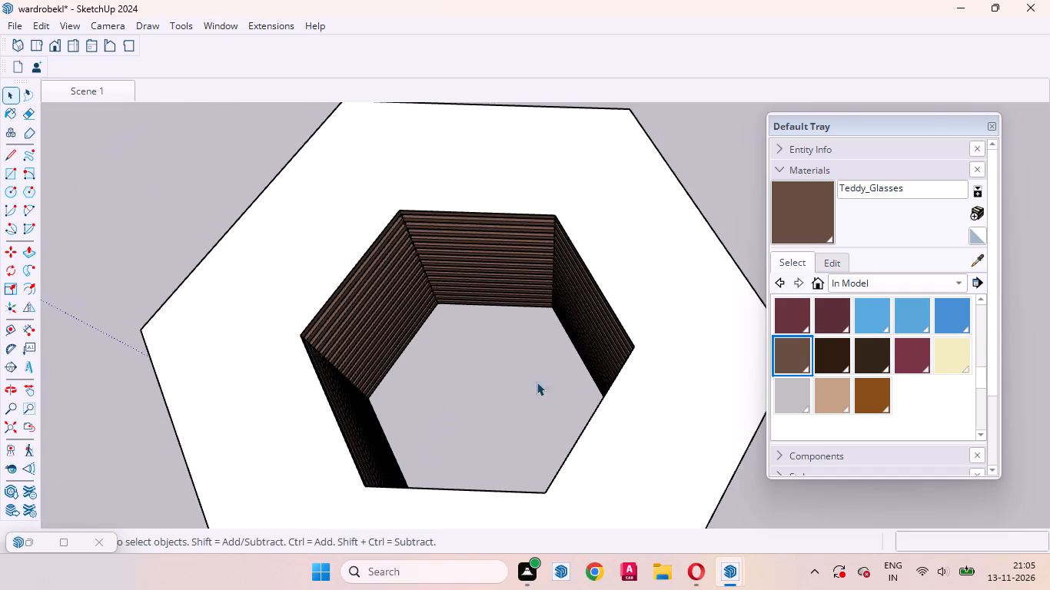
Make the entire hexagonal block, including its grooved hole, into a group.
scroll(567, 376, down, 14)
scroll(636, 310, up, 1)
scroll(639, 308, down, 4)
middle_drag(584, 383, 623, 350)
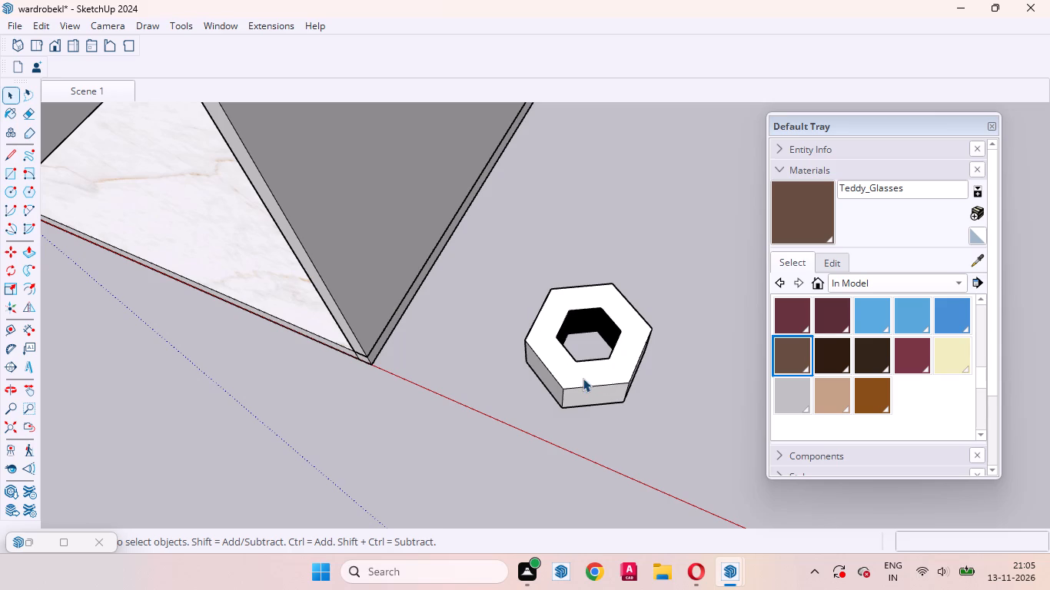
drag(671, 419, 527, 224)
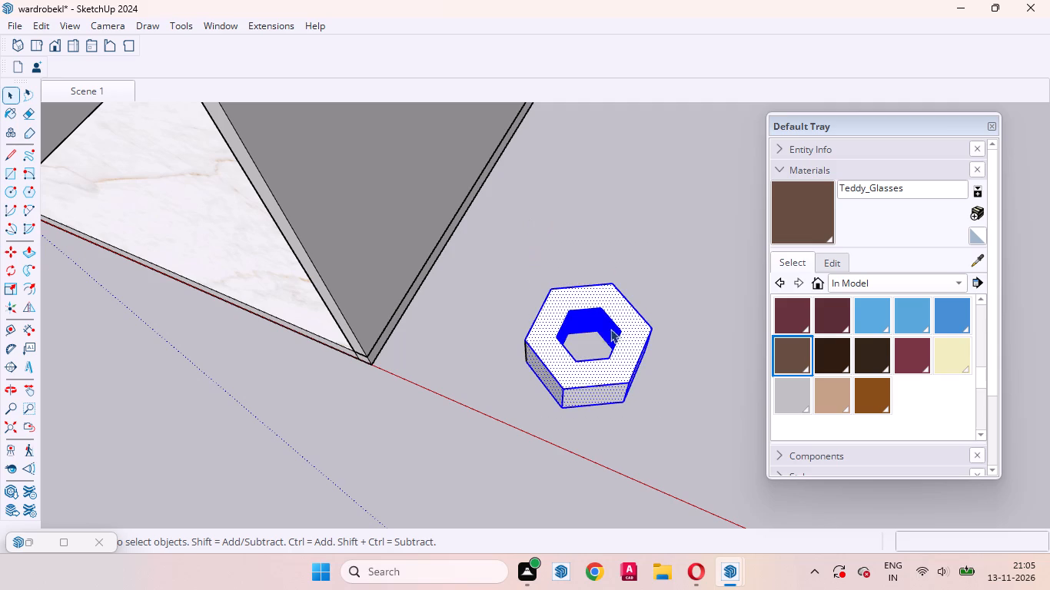
drag(656, 434, 521, 233)
right_click(610, 368)
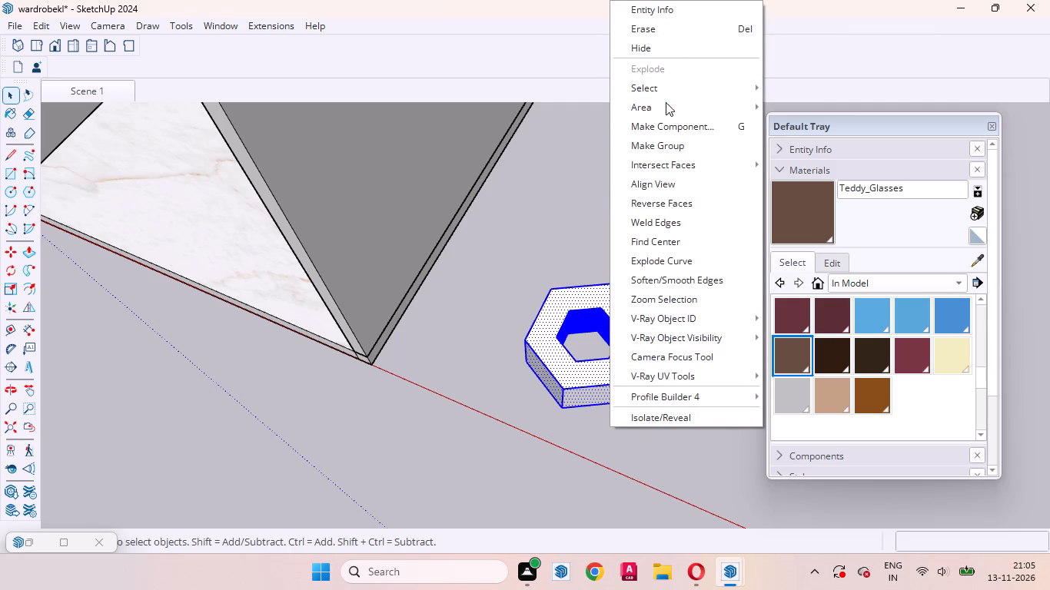
click(670, 151)
click(703, 373)
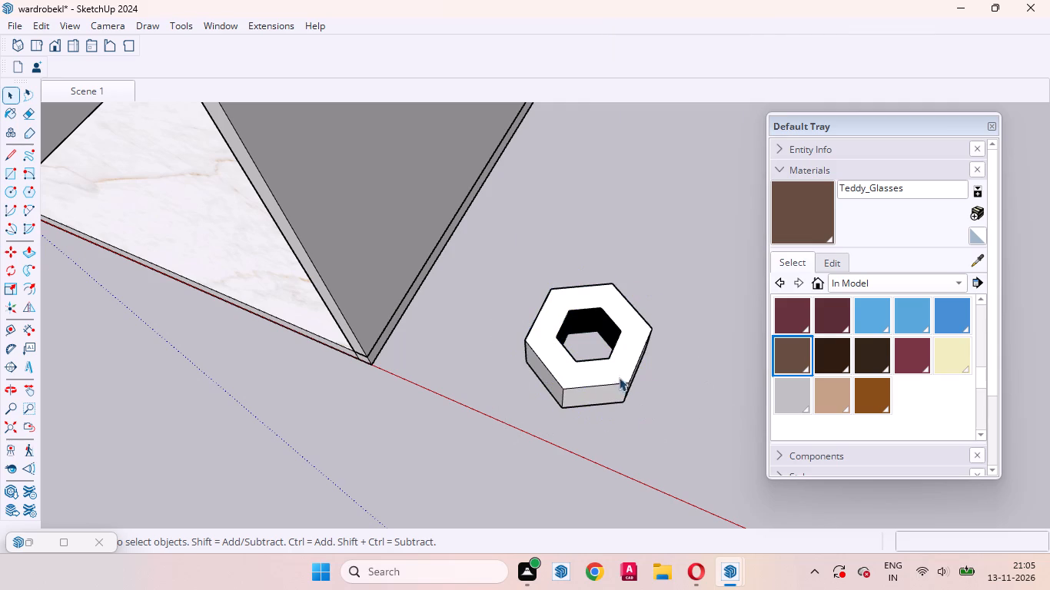
Copy the hexagonal block group straight up by about 1' 3 13/16" so the copy sits on the original's top.
click(614, 369)
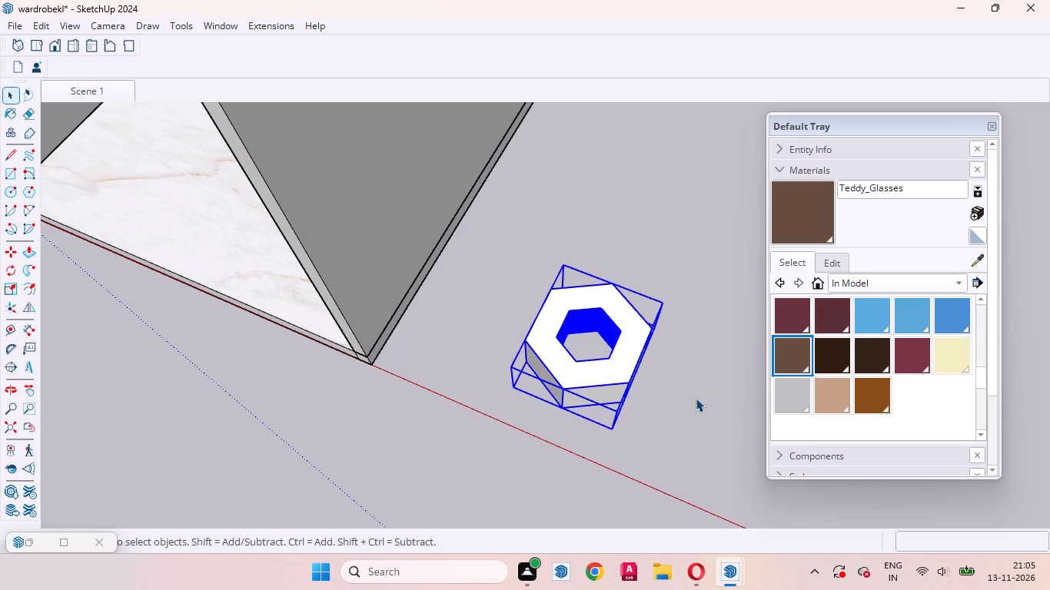
middle_drag(623, 436, 620, 393)
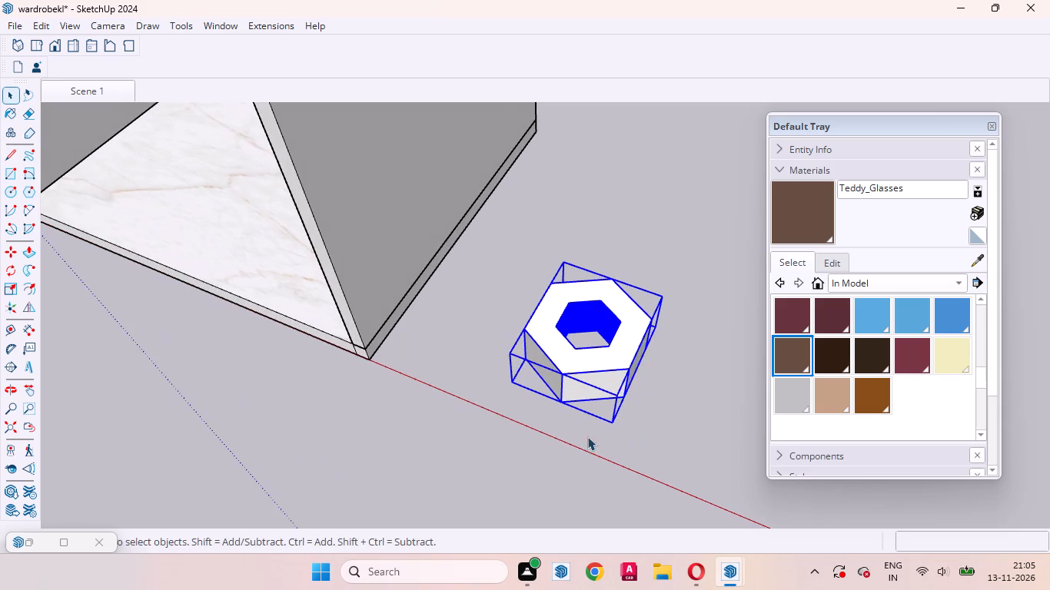
scroll(588, 434, up, 7)
middle_drag(588, 433, 594, 423)
middle_drag(611, 441, 590, 351)
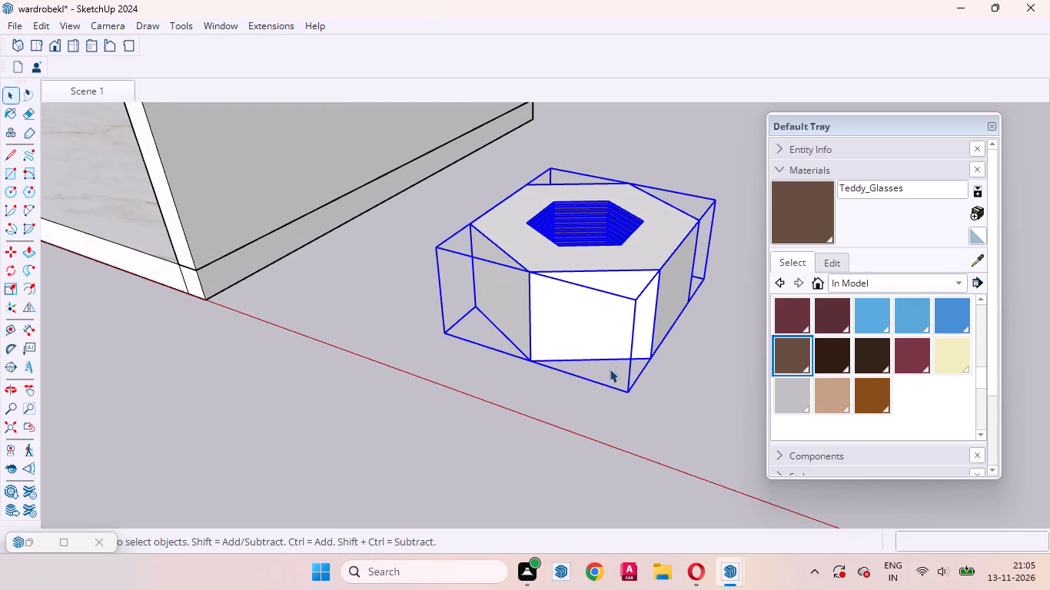
middle_drag(573, 362, 688, 444)
key(m)
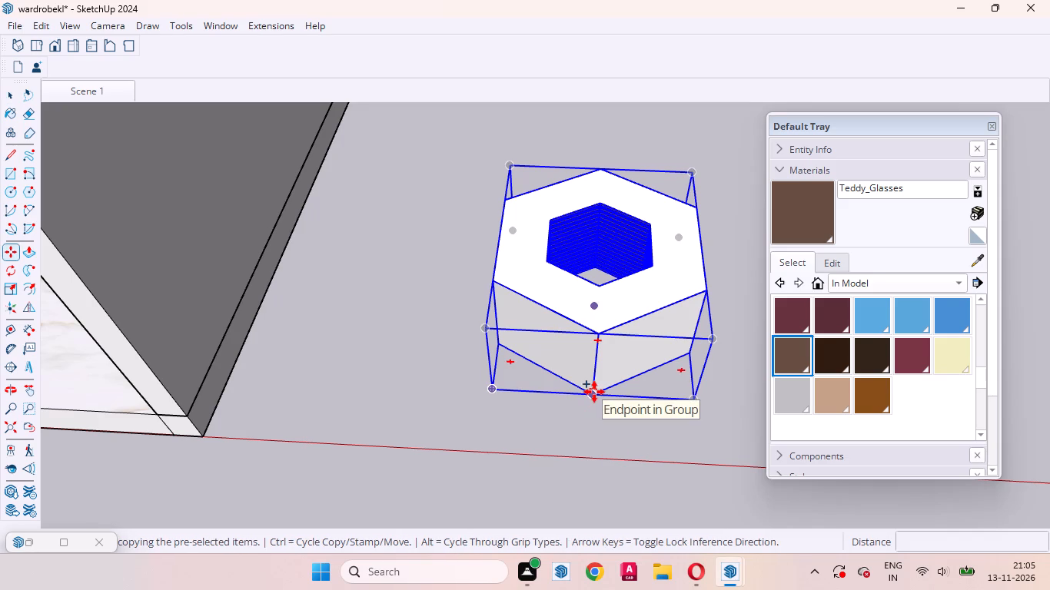
click(594, 392)
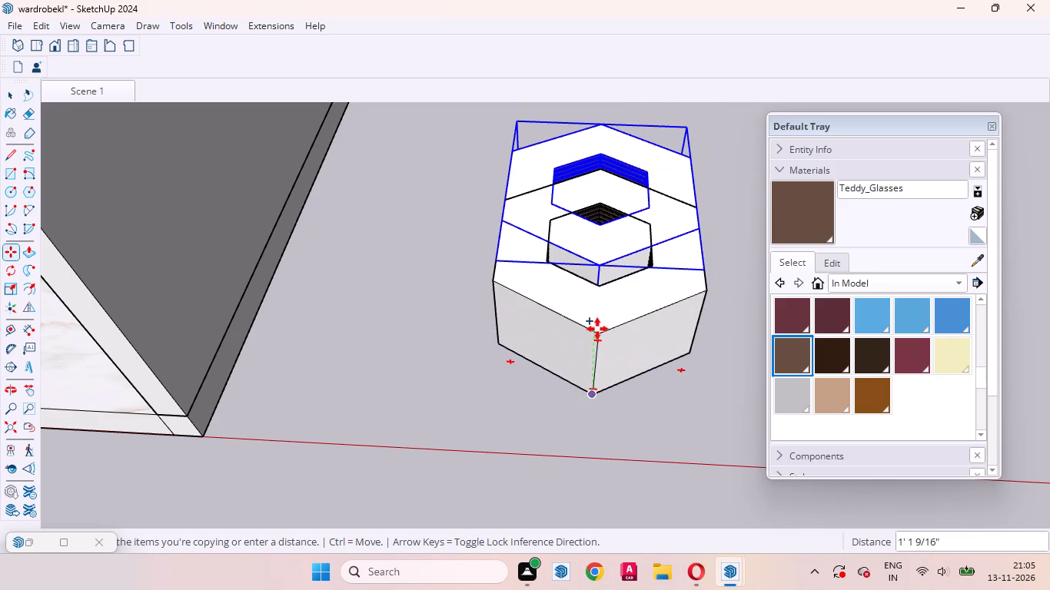
click(598, 339)
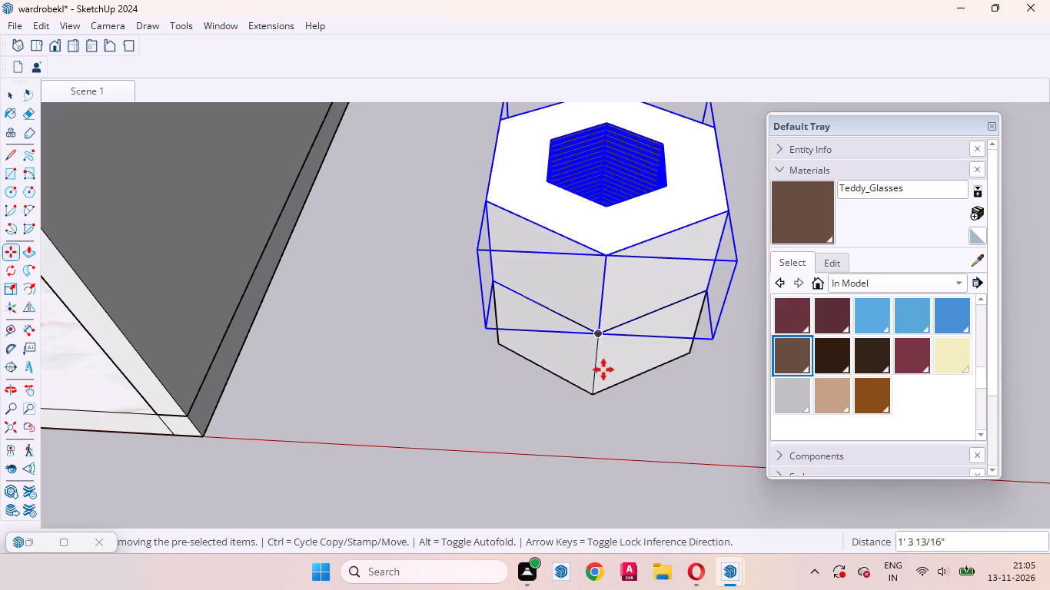
Raise the copied hexagonal block about 6 5/8" to leave a gap above the original block.
middle_drag(587, 326, 555, 155)
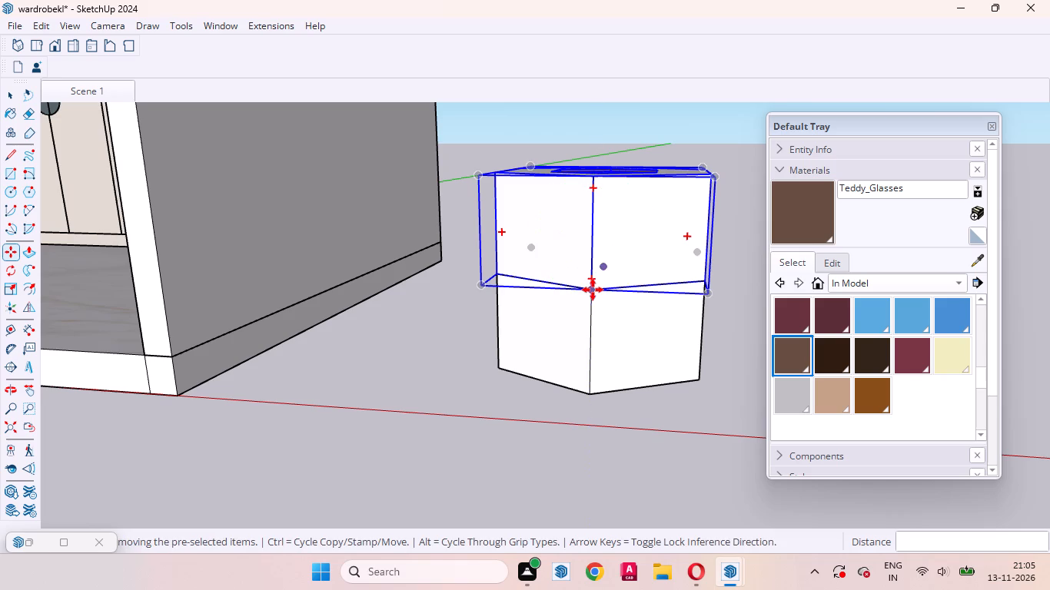
click(593, 290)
click(591, 244)
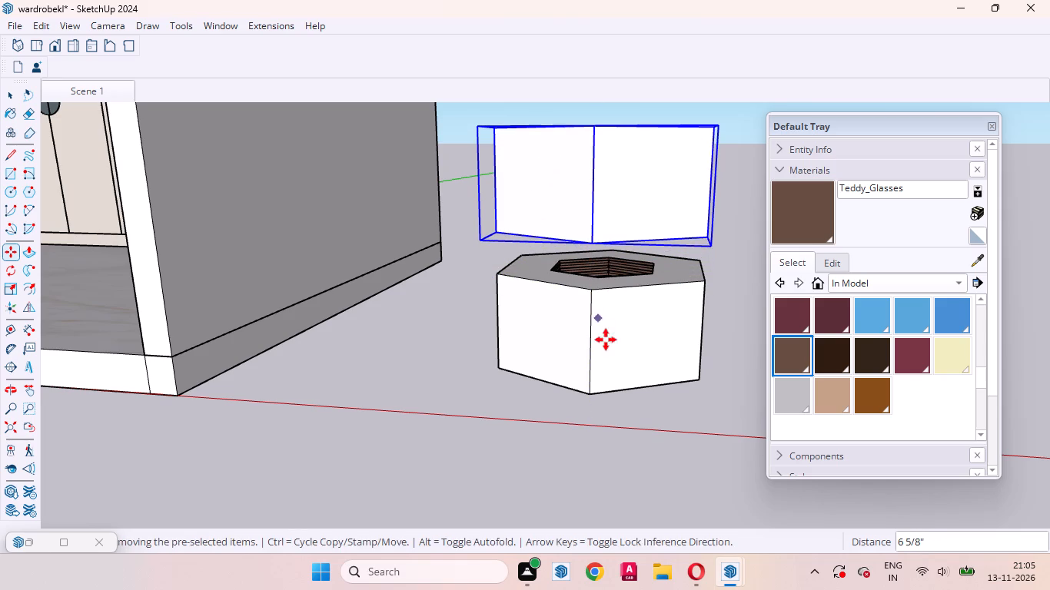
key(space)
click(647, 408)
Examine the two stacked hexagonal blocks from below, then beside the wardrobe room from farther away.
middle_drag(643, 456, 589, 115)
scroll(592, 166, up, 3)
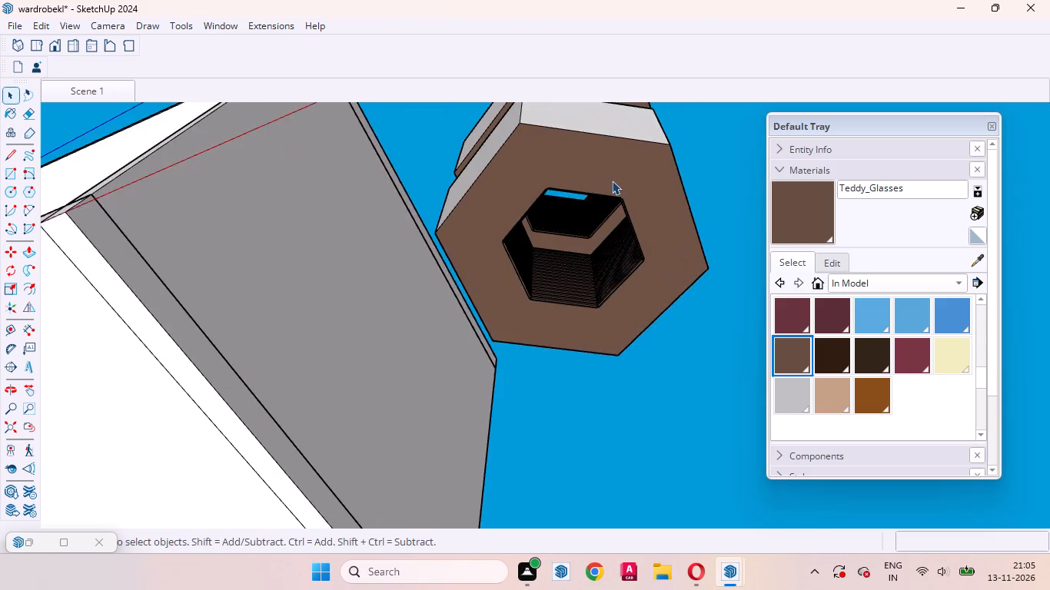
scroll(612, 181, up, 2)
middle_drag(617, 219, 716, 535)
scroll(591, 369, down, 8)
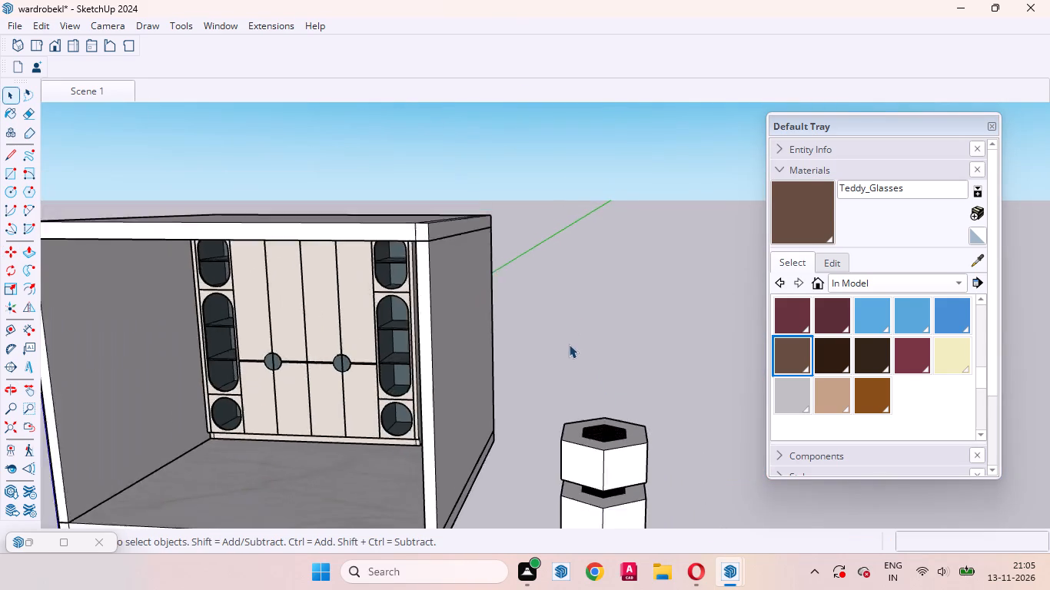
scroll(569, 344, down, 3)
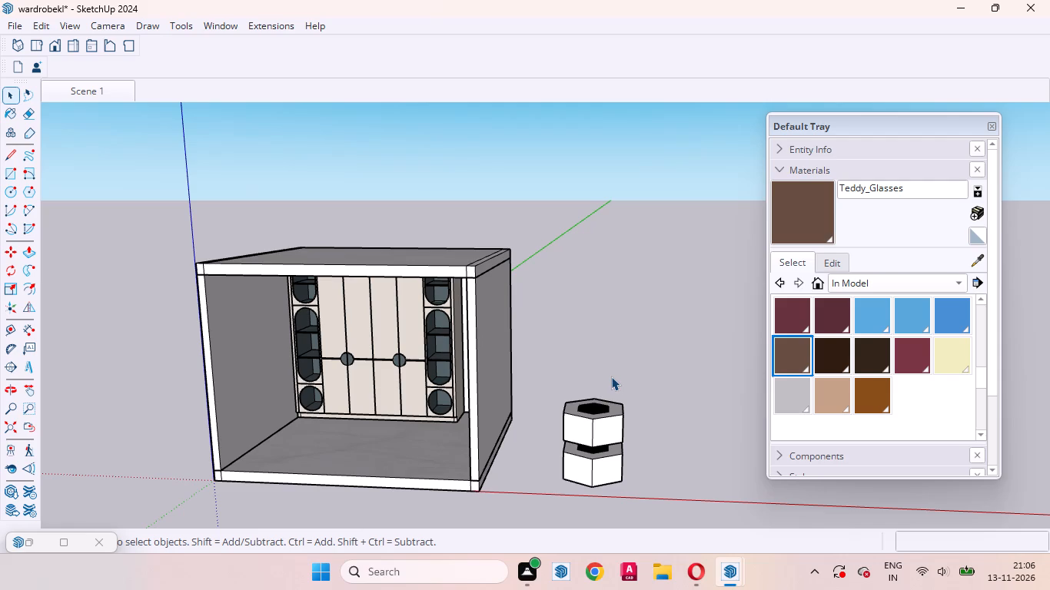
scroll(651, 389, down, 4)
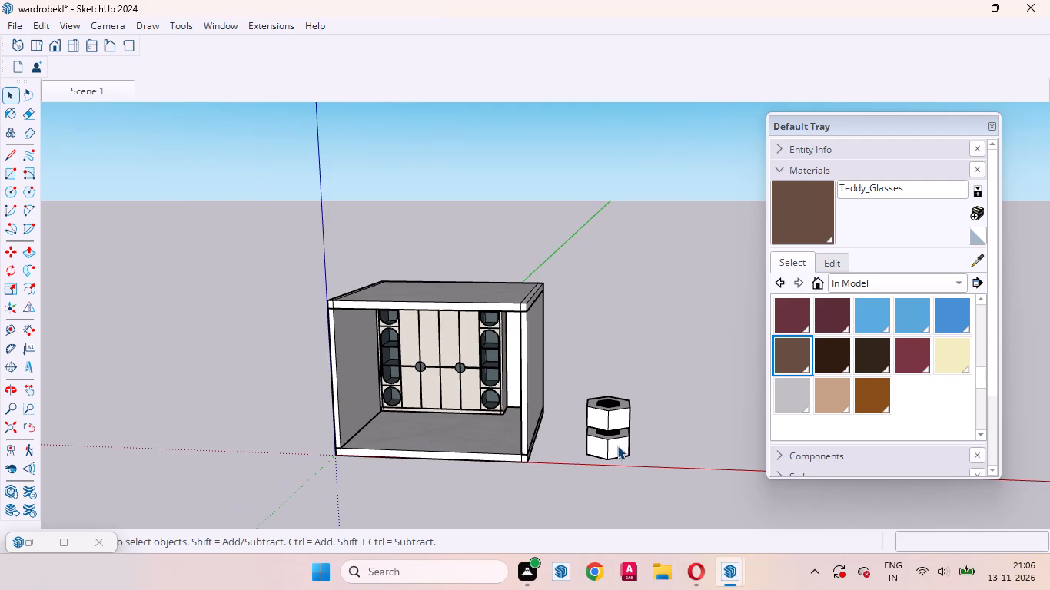
scroll(634, 463, down, 2)
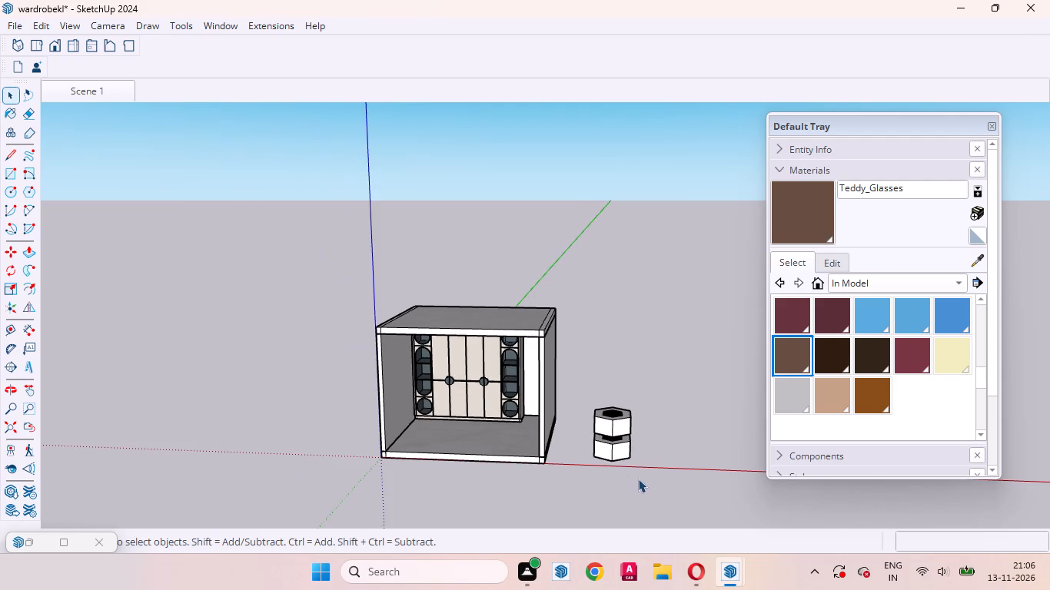
middle_drag(582, 454, 603, 578)
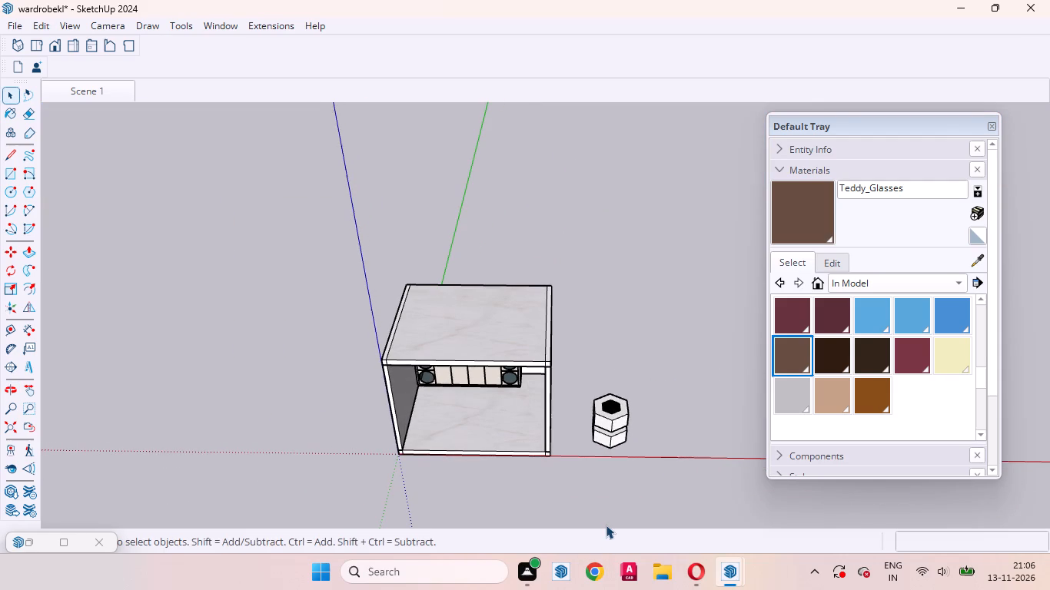
scroll(599, 508, down, 3)
middle_drag(585, 497, 614, 581)
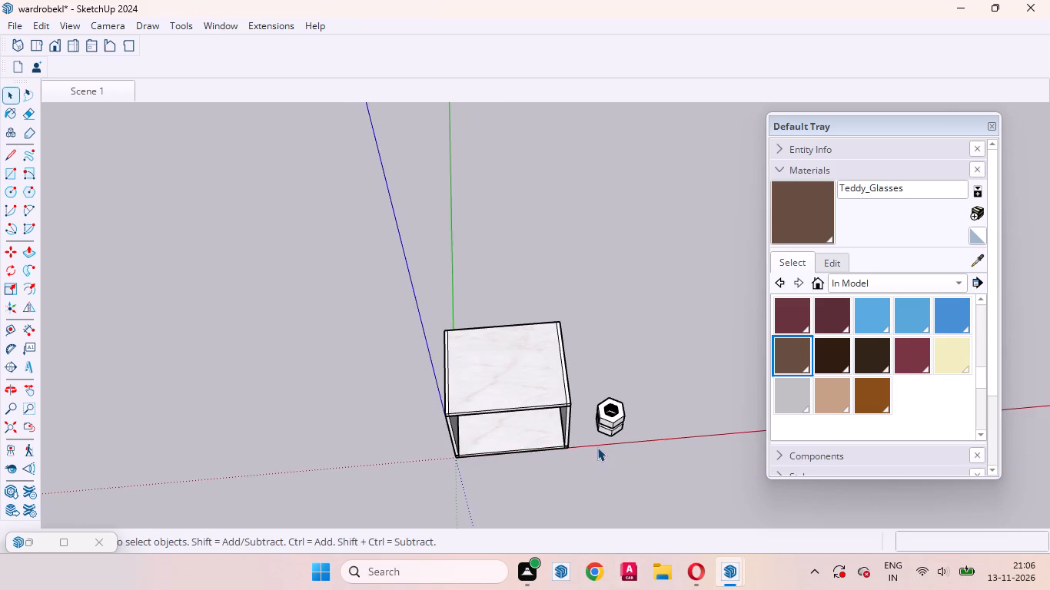
scroll(597, 447, down, 6)
scroll(479, 370, down, 4)
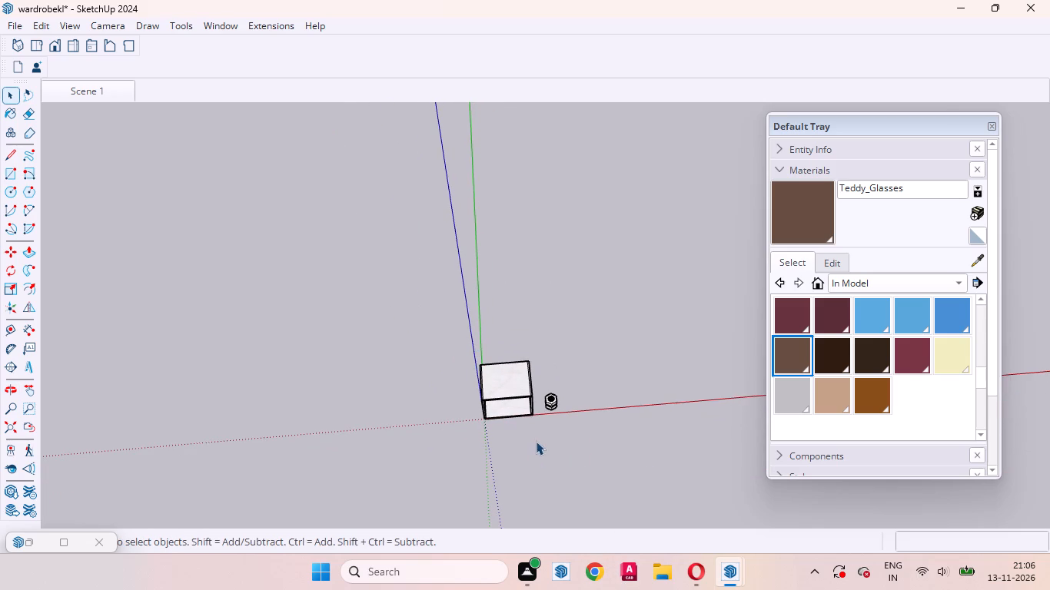
Examine the stacked hexagonal blocks and the wardrobe room from far above, then up close from the front.
scroll(563, 449, down, 2)
scroll(594, 466, up, 2)
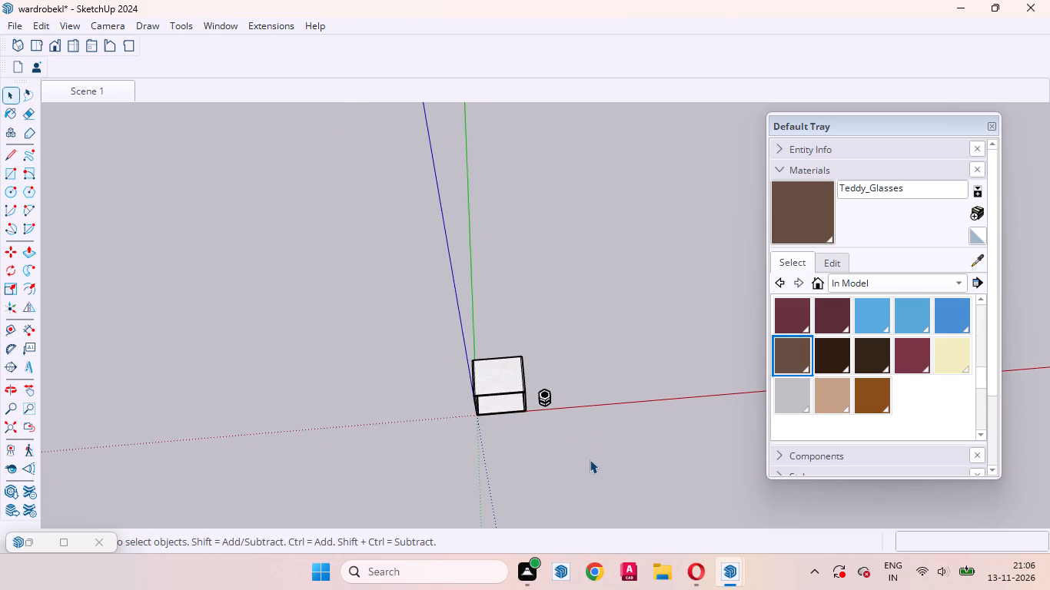
middle_drag(581, 455, 599, 496)
scroll(616, 445, down, 7)
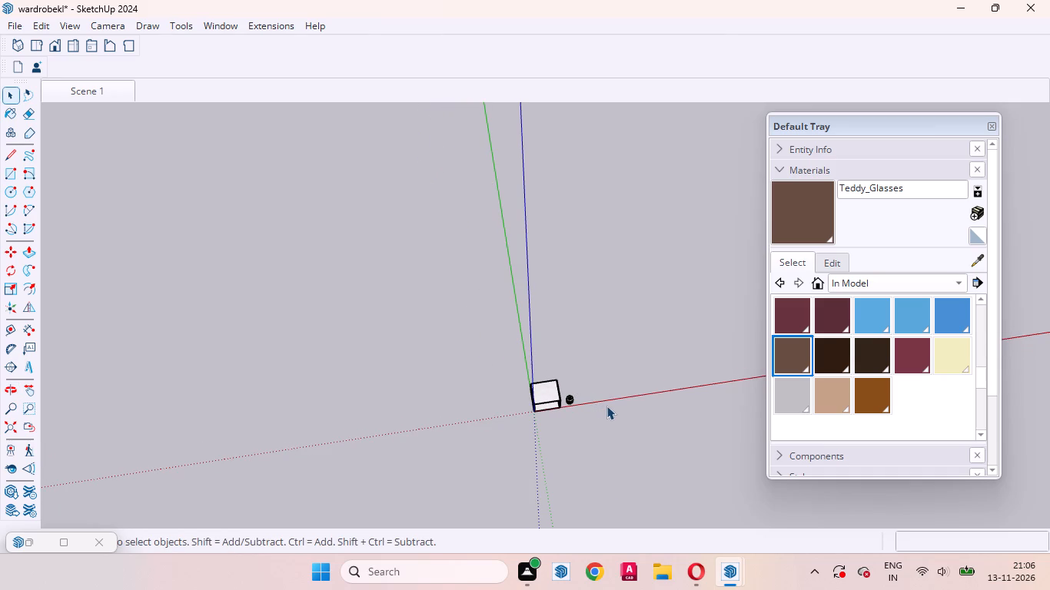
scroll(625, 421, up, 1)
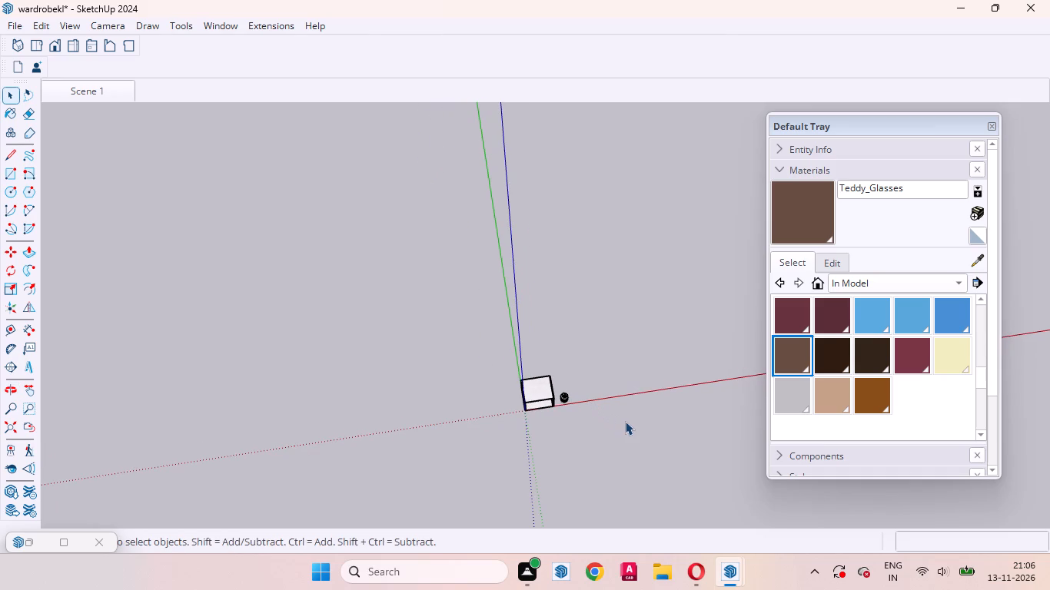
scroll(577, 522, down, 2)
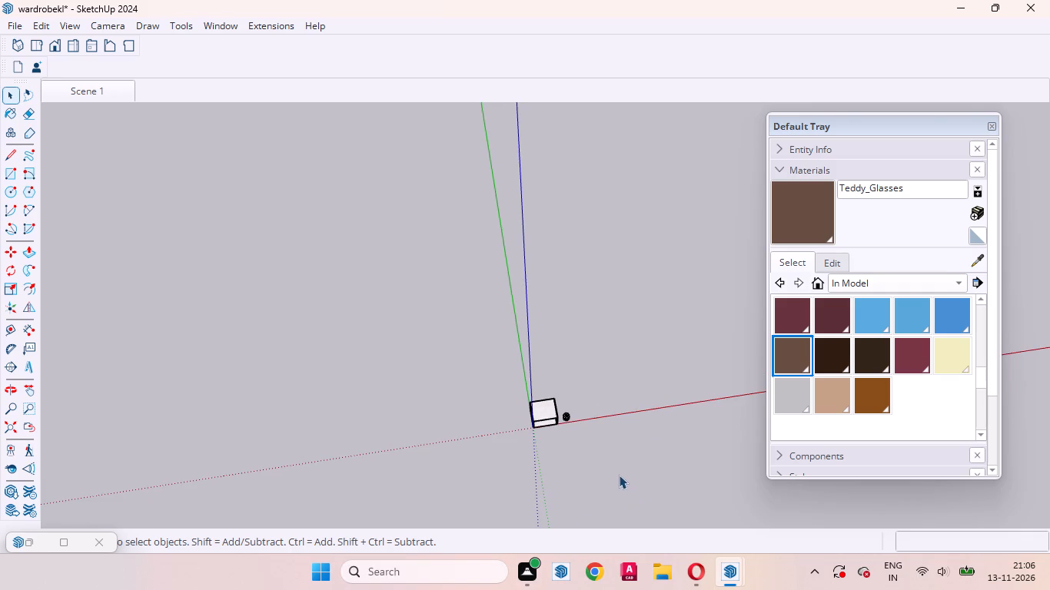
scroll(619, 474, up, 2)
middle_drag(591, 460, 614, 492)
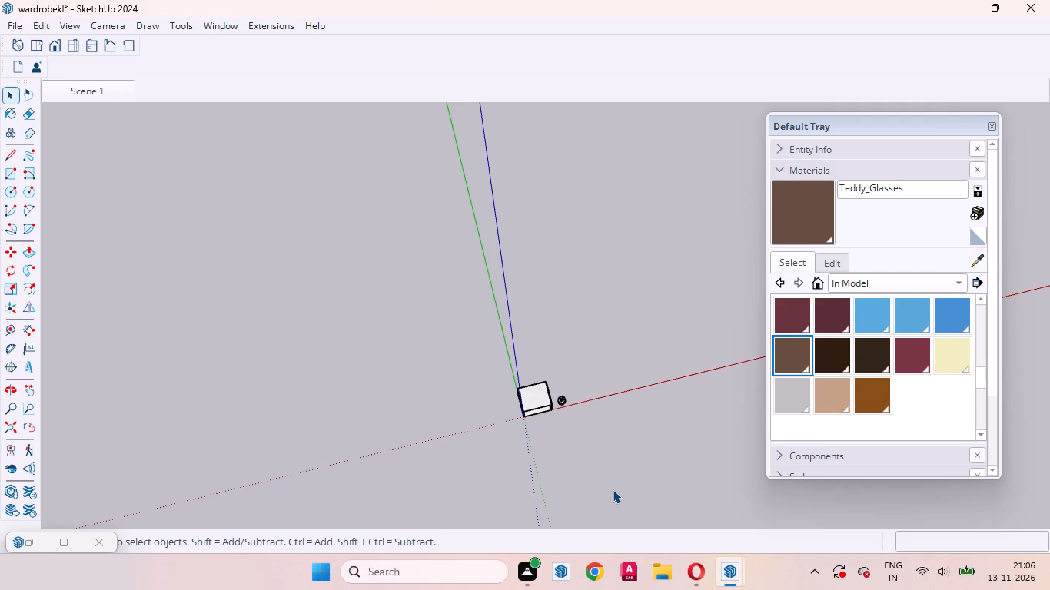
scroll(579, 404, up, 20)
scroll(579, 404, up, 3)
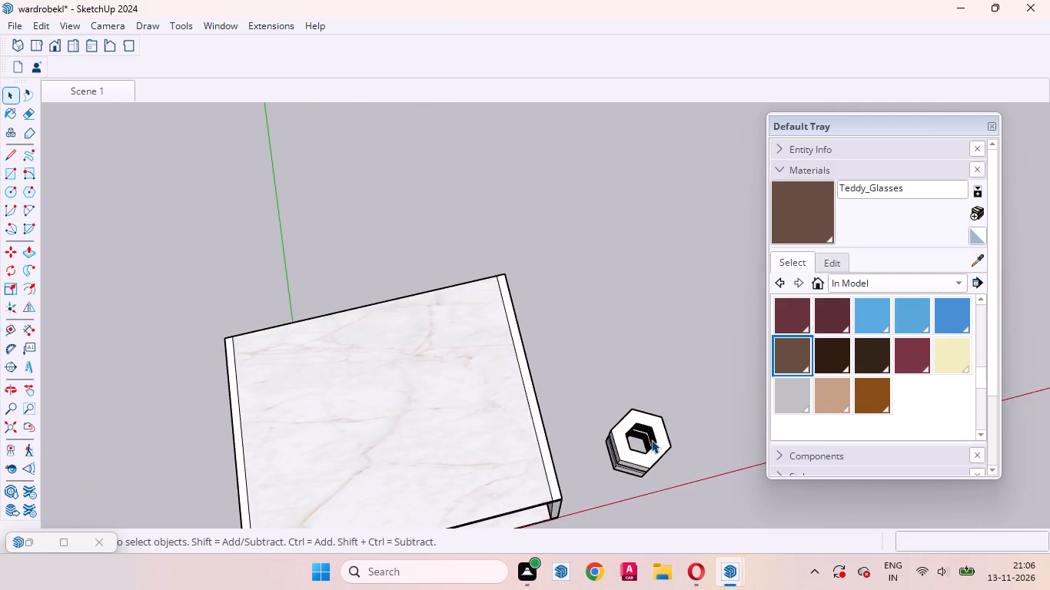
middle_drag(644, 447, 455, 339)
scroll(556, 424, up, 2)
scroll(572, 326, down, 7)
scroll(565, 444, up, 6)
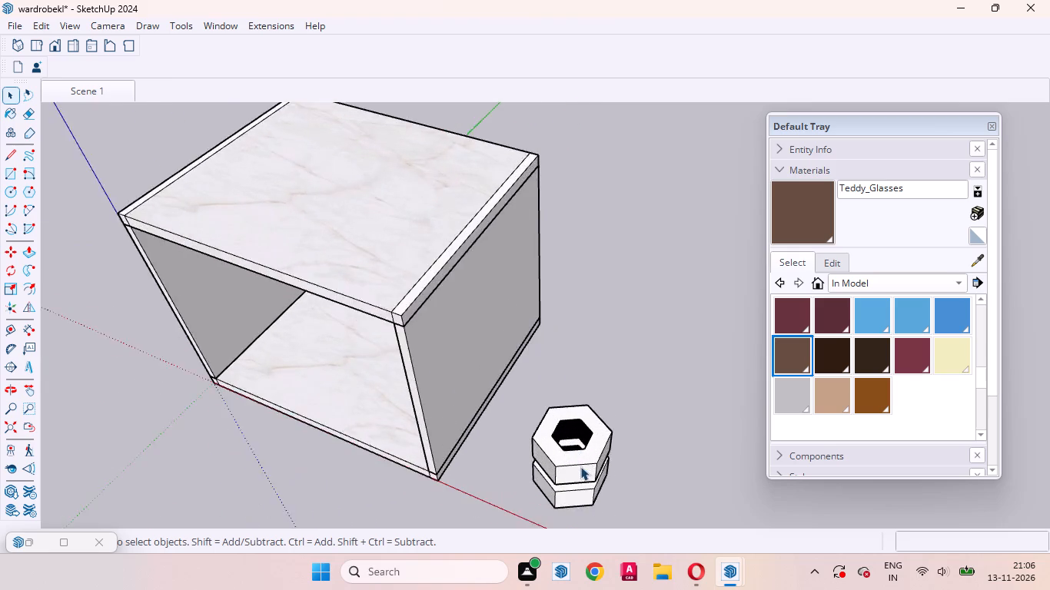
scroll(580, 466, up, 2)
middle_drag(582, 474, 614, 247)
scroll(620, 301, down, 3)
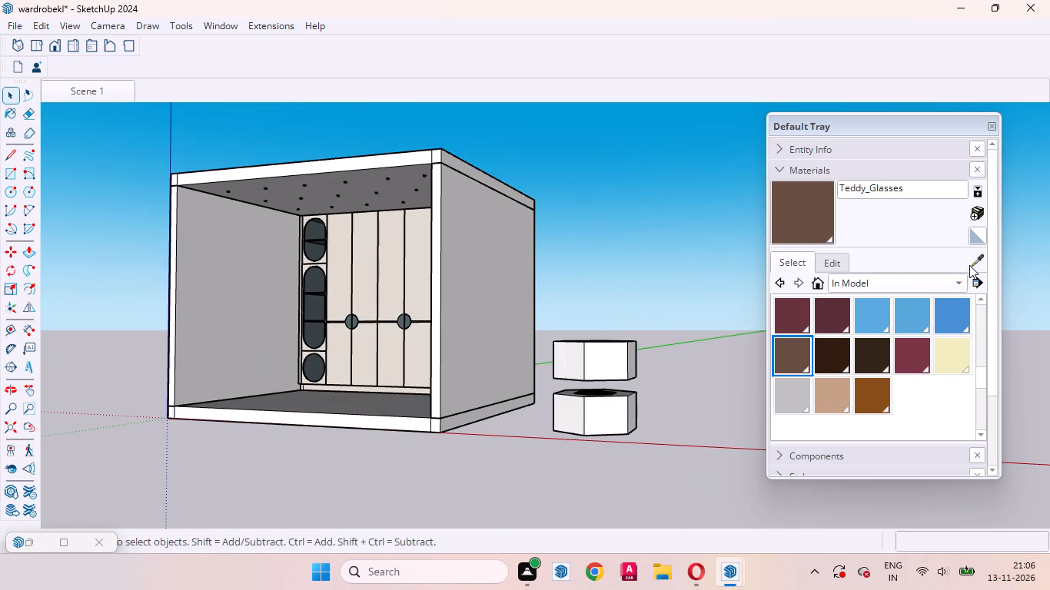
Sample the Default material from the upper block's side and paint the lower hexagonal block's bottom face with it.
click(970, 264)
click(613, 363)
middle_drag(610, 436, 590, 353)
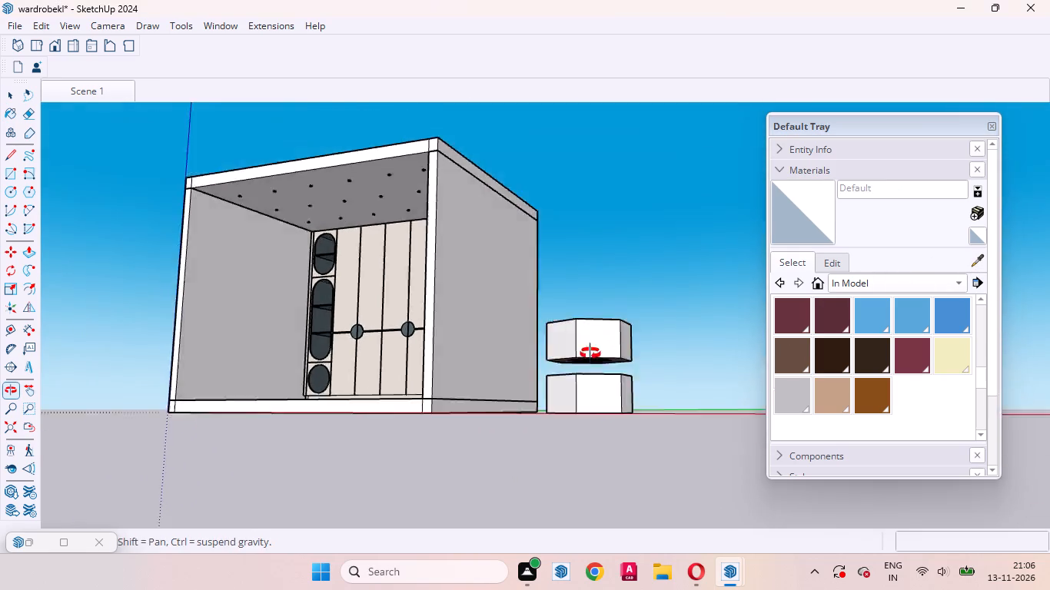
middle_drag(590, 353, 589, 250)
scroll(588, 274, up, 10)
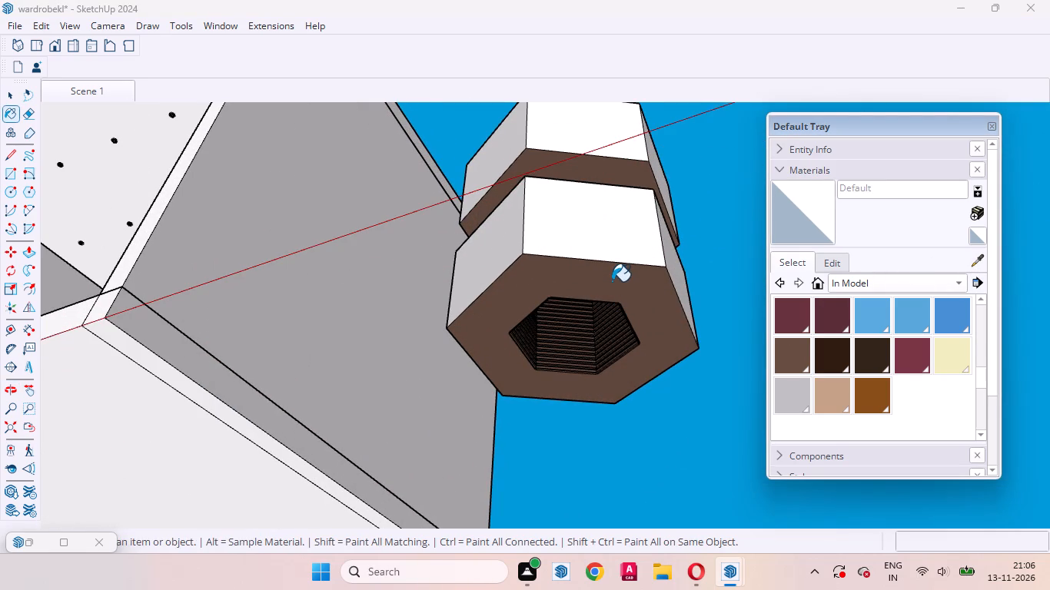
key(space)
double_click(612, 281)
click(612, 279)
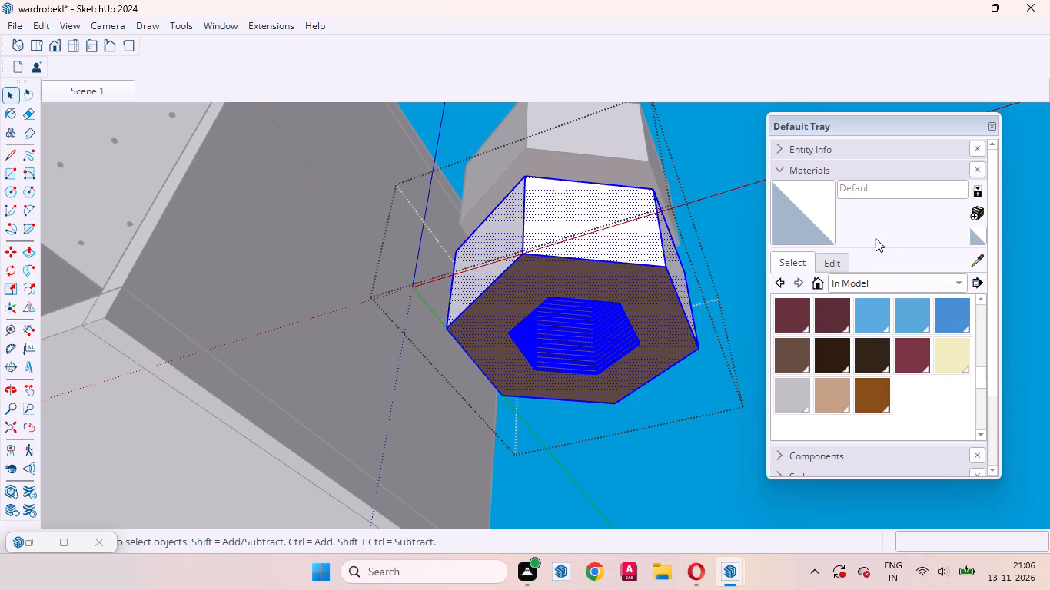
click(609, 293)
click(826, 204)
click(595, 282)
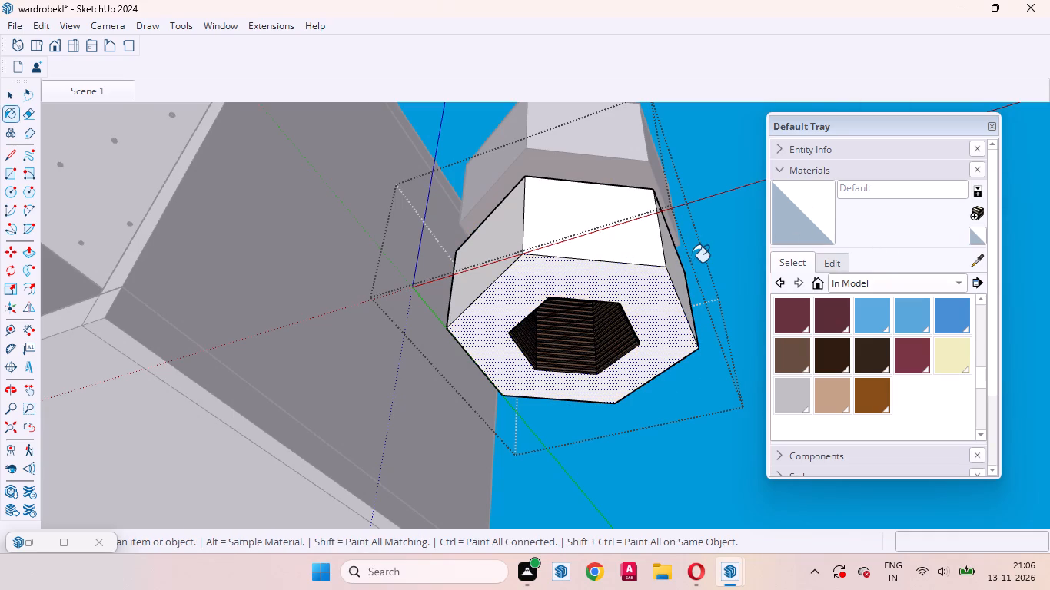
key(space)
click(709, 277)
scroll(681, 506, down, 8)
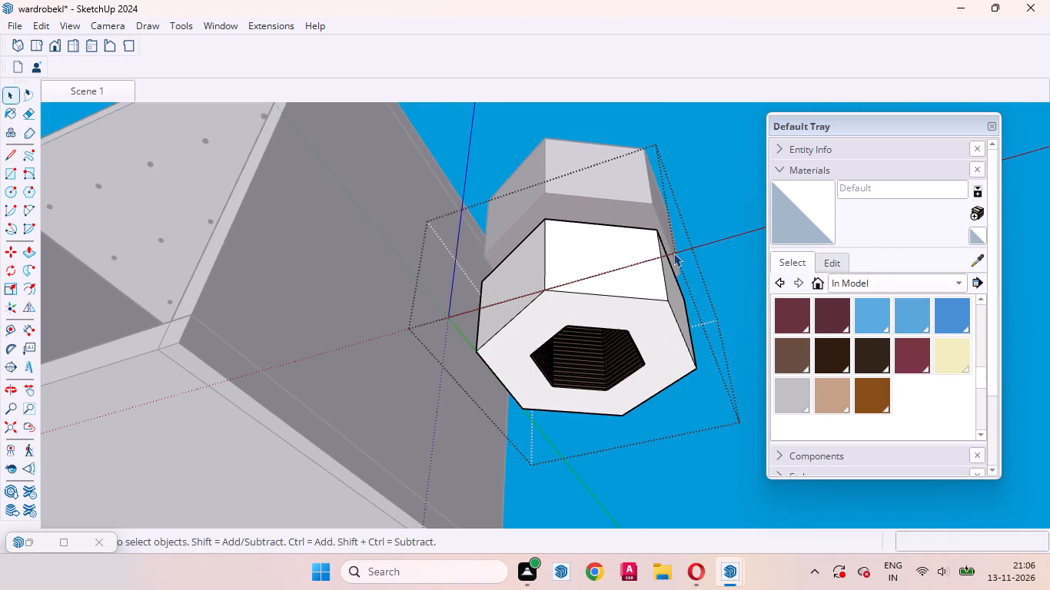
click(694, 206)
Paint the bottom face of the upper hexagonal block with the Default material, inside its group.
click(584, 216)
double_click(584, 216)
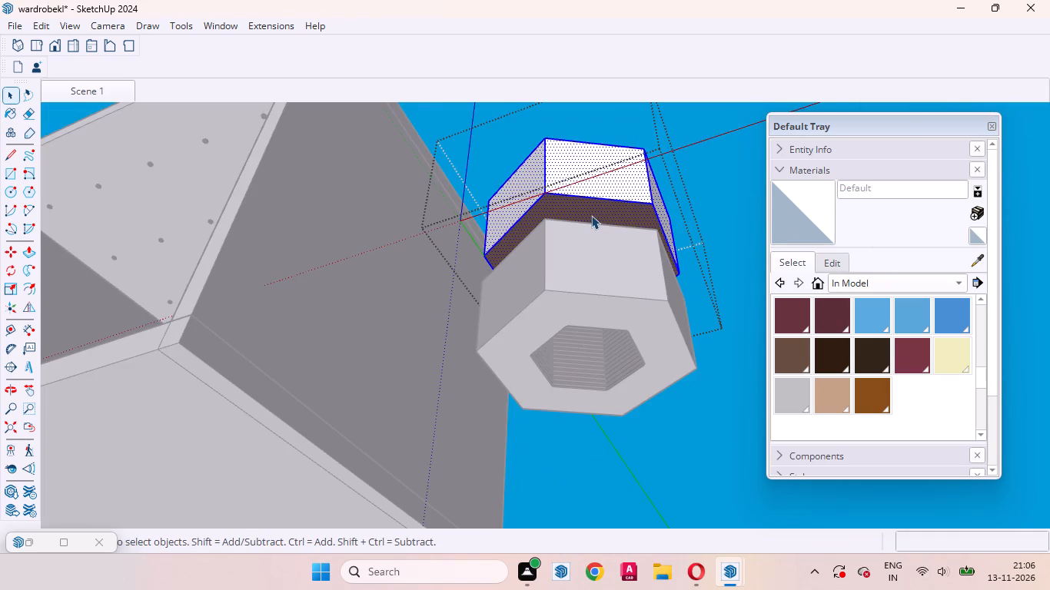
click(591, 215)
click(814, 217)
click(616, 220)
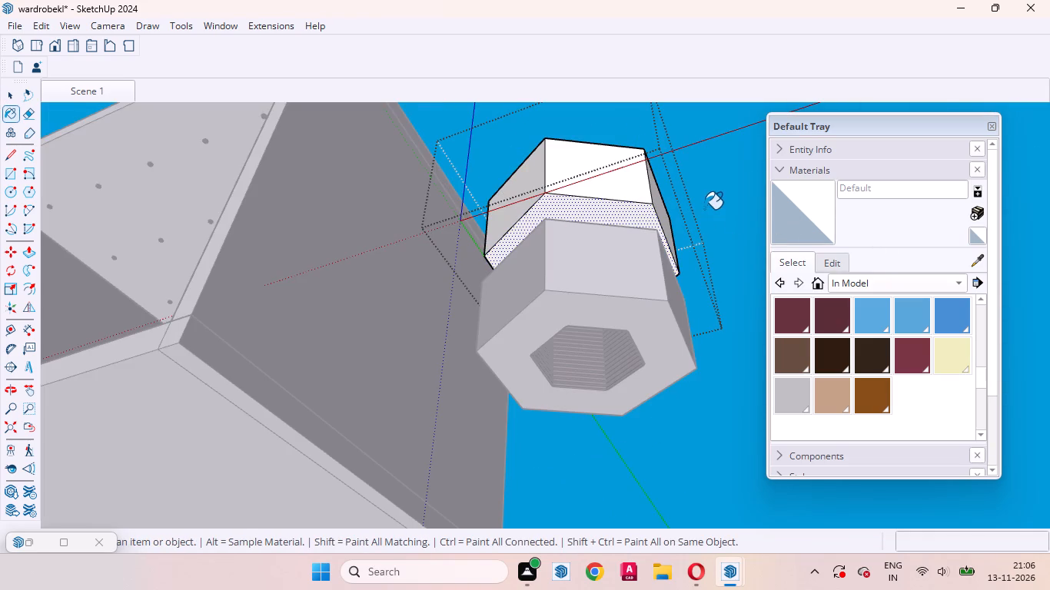
key(space)
click(709, 207)
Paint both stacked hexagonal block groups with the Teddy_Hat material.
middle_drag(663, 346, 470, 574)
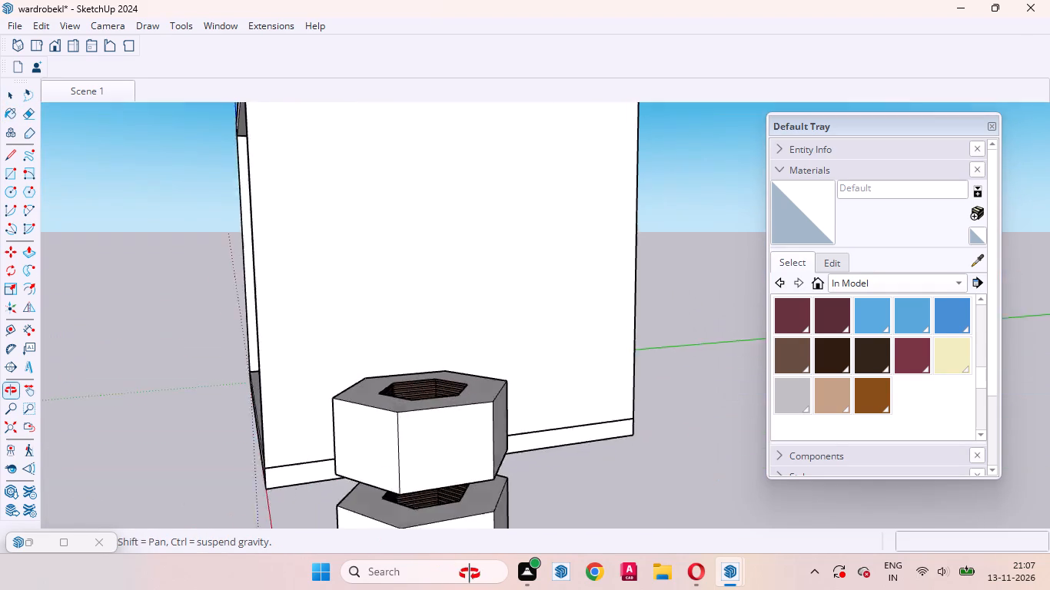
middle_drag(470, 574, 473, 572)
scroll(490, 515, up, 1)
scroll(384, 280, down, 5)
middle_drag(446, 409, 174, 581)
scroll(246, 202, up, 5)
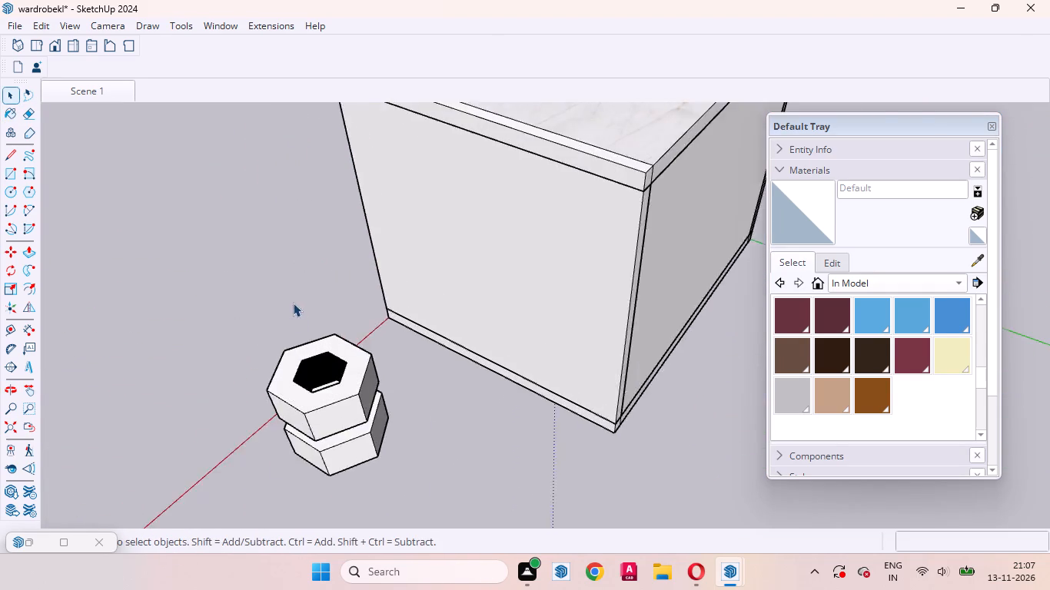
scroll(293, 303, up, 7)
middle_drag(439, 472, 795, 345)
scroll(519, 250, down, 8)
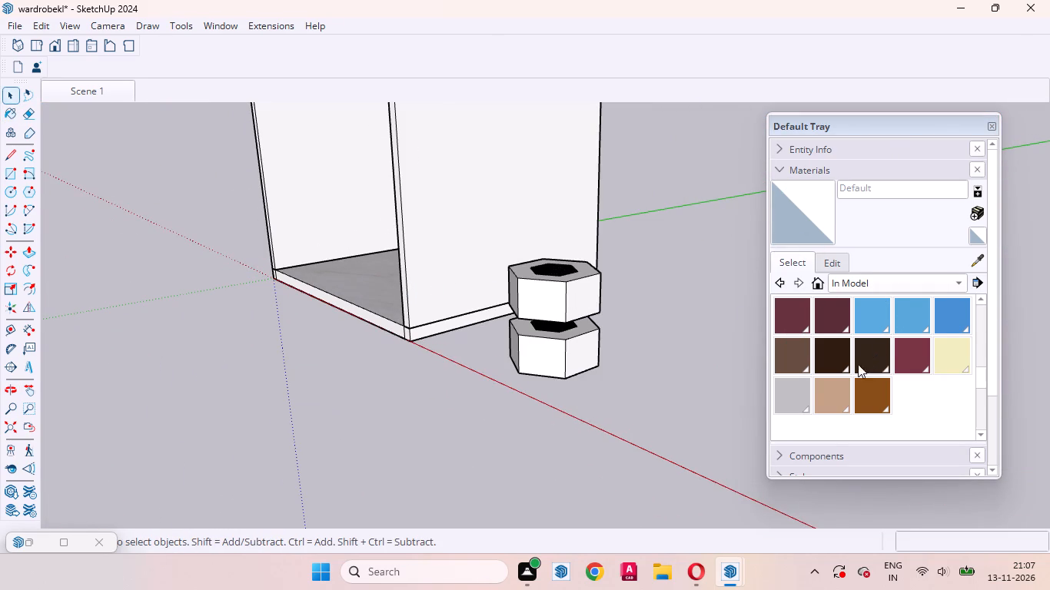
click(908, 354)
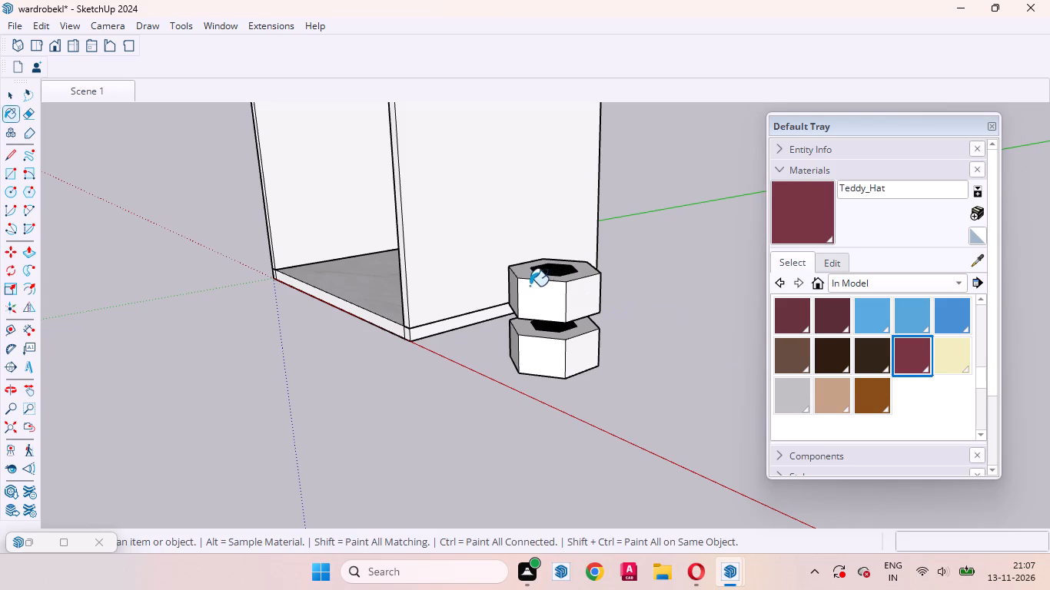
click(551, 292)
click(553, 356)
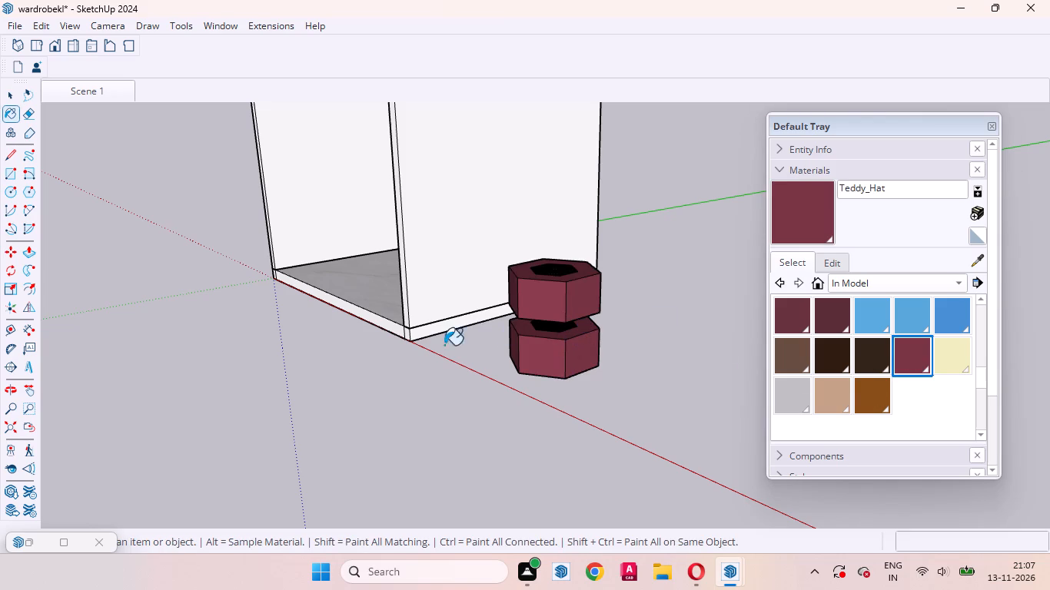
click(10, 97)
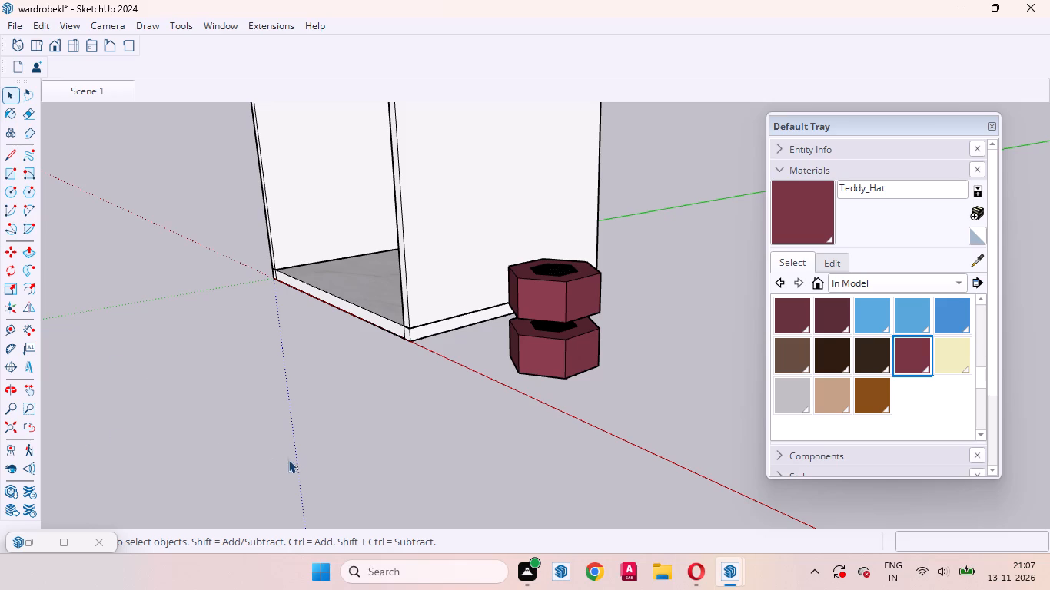
Examine the painted hexagonal blocks beside the wardrobe room from slightly different angles and distances.
scroll(323, 463, down, 1)
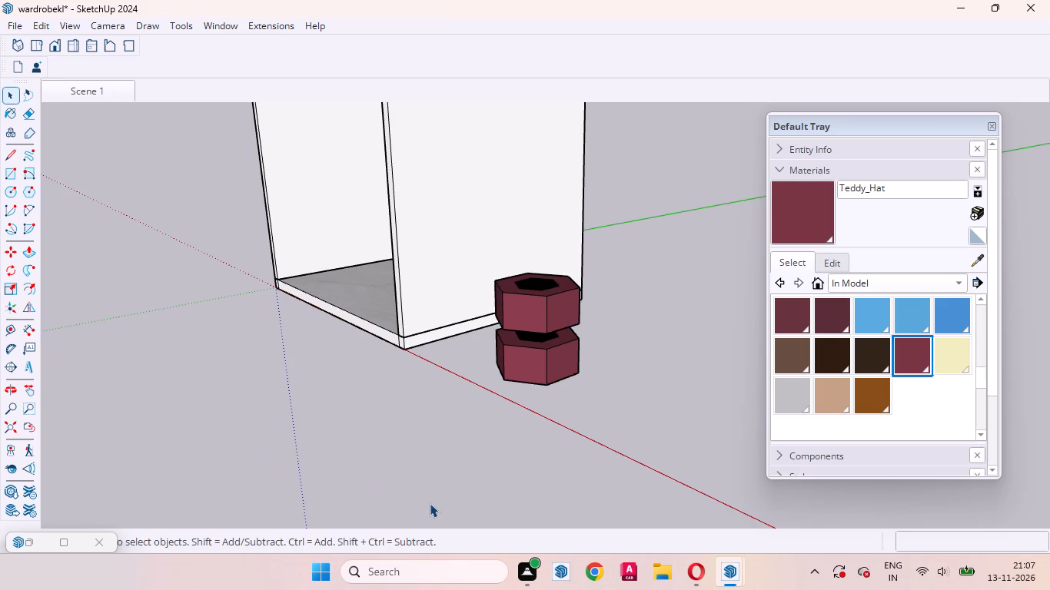
scroll(428, 506, up, 2)
middle_drag(424, 514, 418, 494)
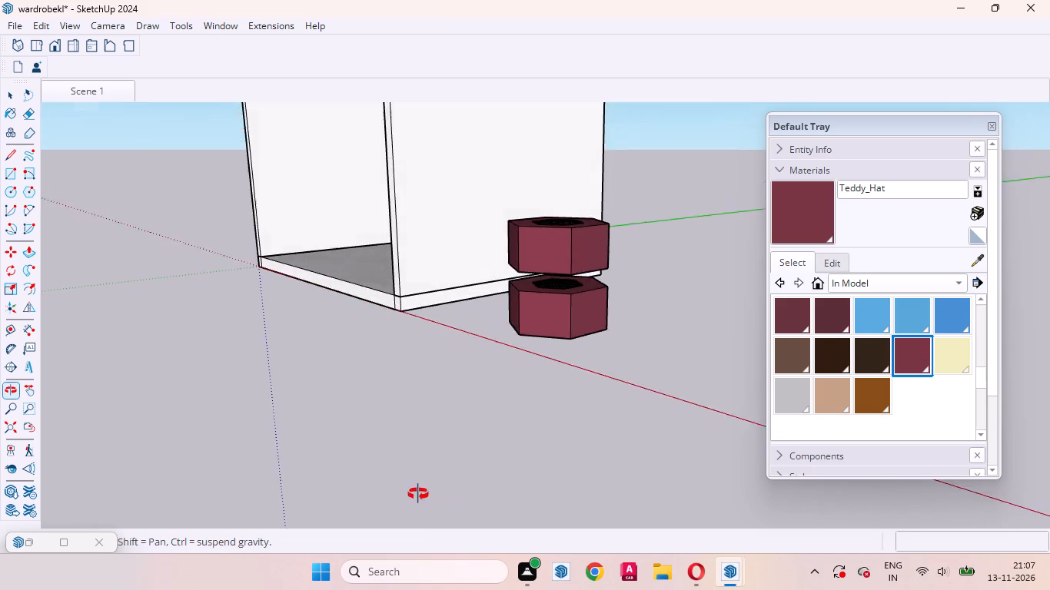
middle_drag(418, 494, 404, 505)
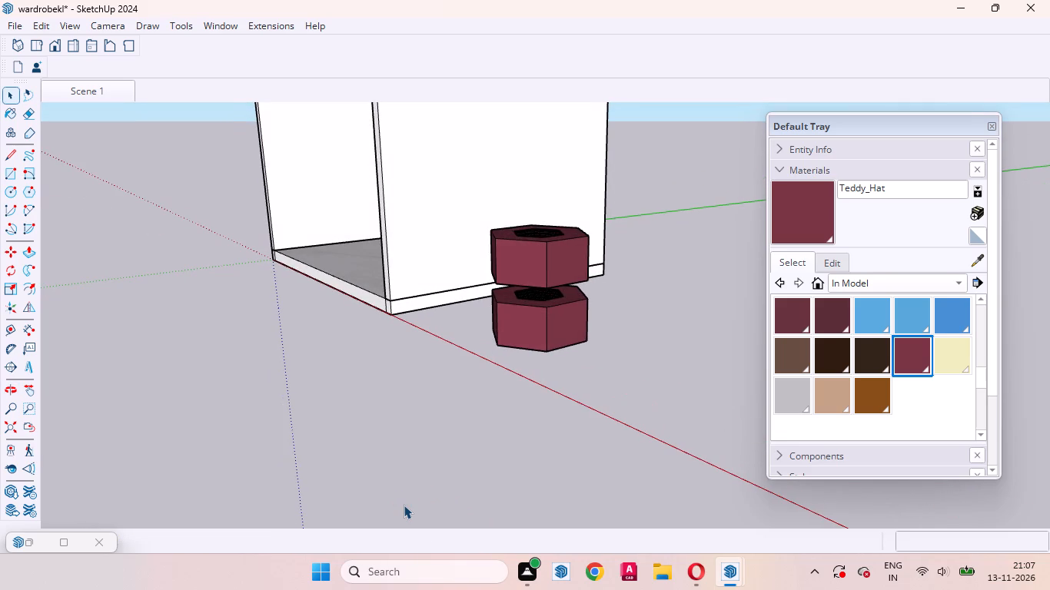
scroll(404, 505, up, 1)
scroll(347, 519, down, 2)
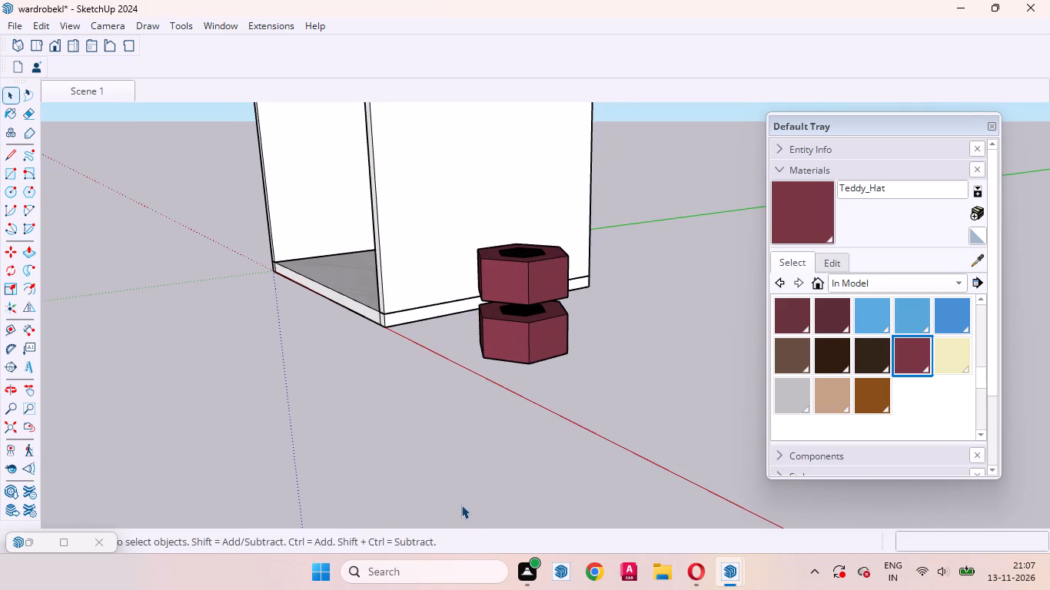
scroll(461, 505, up, 1)
scroll(443, 505, down, 2)
middle_drag(418, 509, 477, 508)
scroll(514, 487, up, 2)
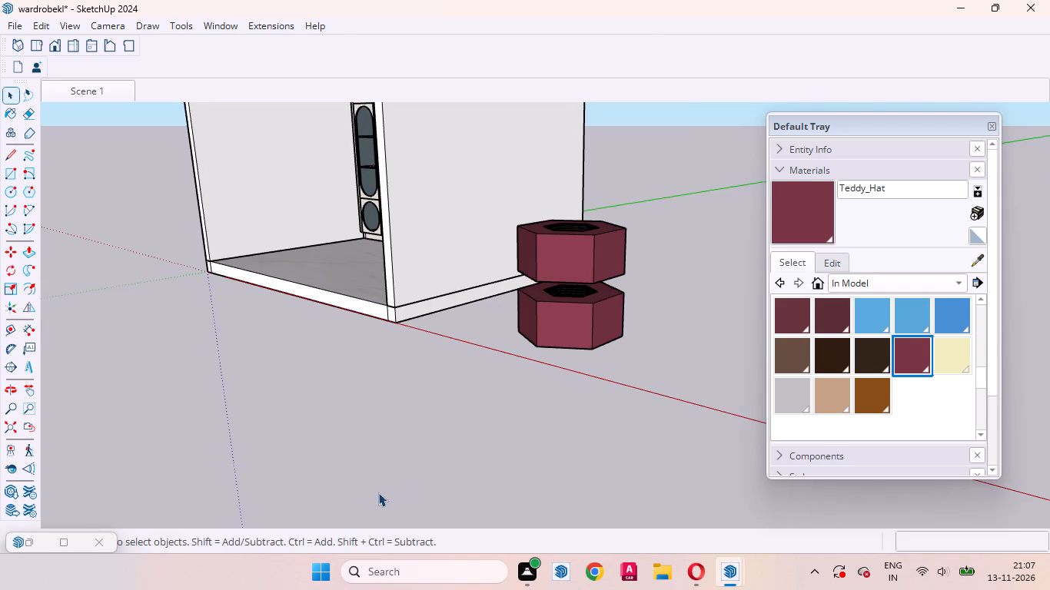
scroll(378, 492, down, 2)
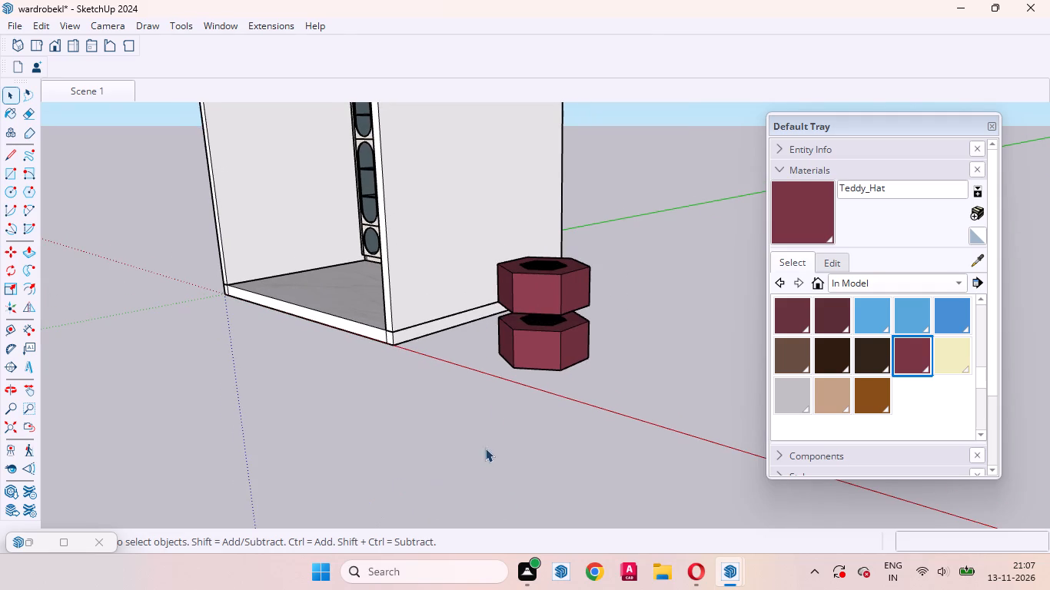
scroll(501, 398, up, 3)
Paint both stacked hexagonal block groups with the Teddy_Skin material.
middle_drag(530, 295, 566, 424)
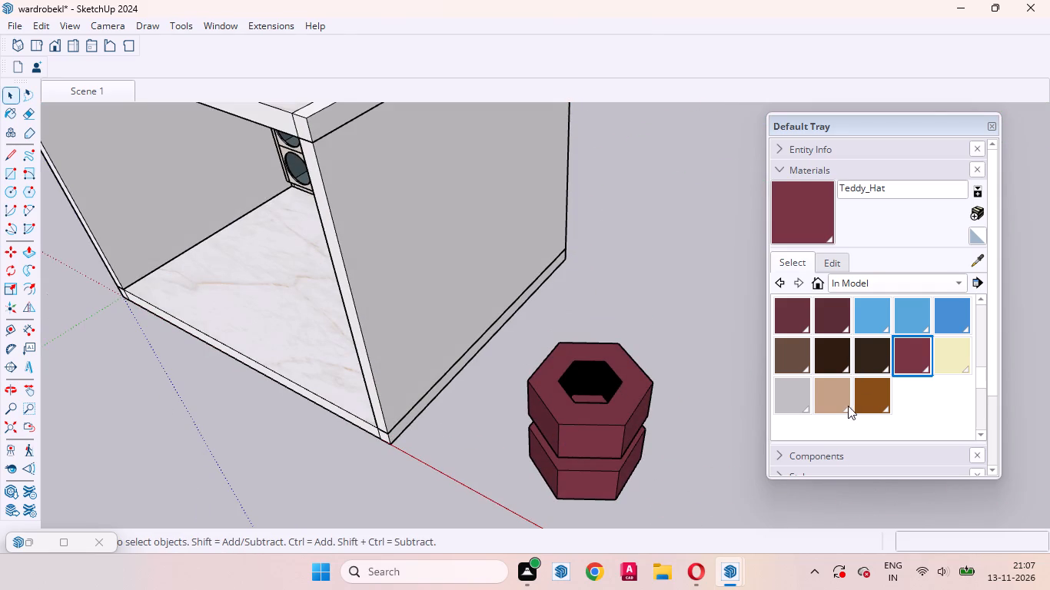
click(838, 403)
click(603, 432)
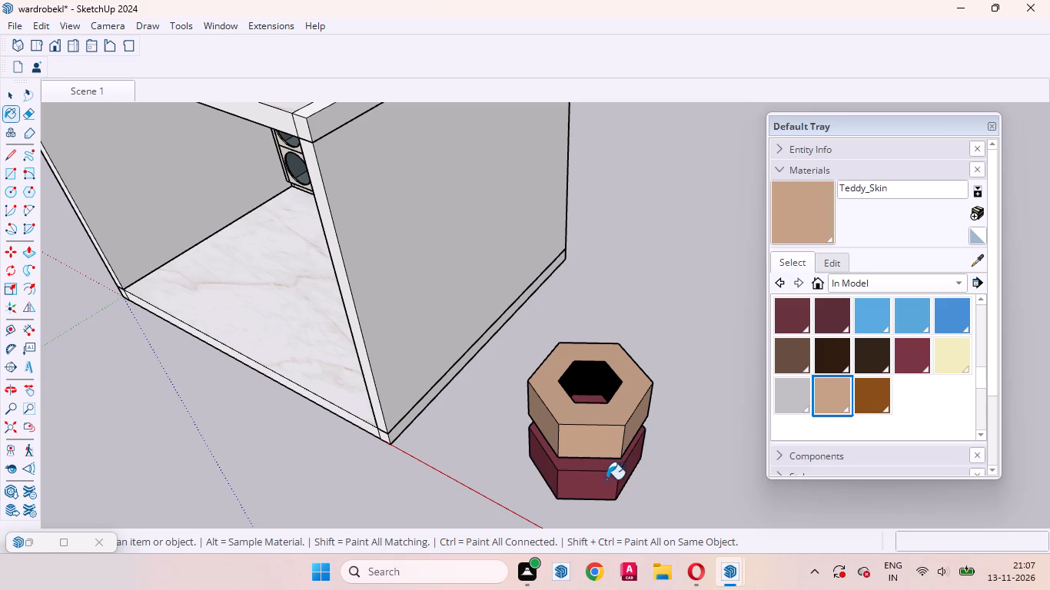
click(606, 479)
Examine the grooved inner walls of the hexagonal holes up close from above.
middle_drag(594, 490, 388, 522)
scroll(397, 343, up, 8)
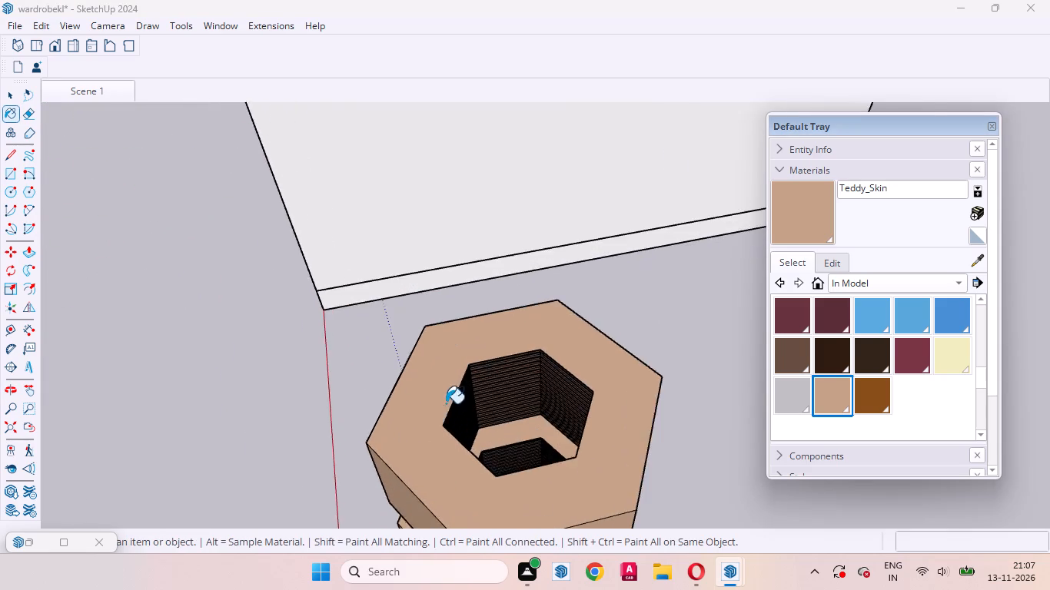
scroll(446, 403, up, 4)
middle_drag(403, 447, 308, 455)
right_drag(397, 449, 308, 460)
click(722, 263)
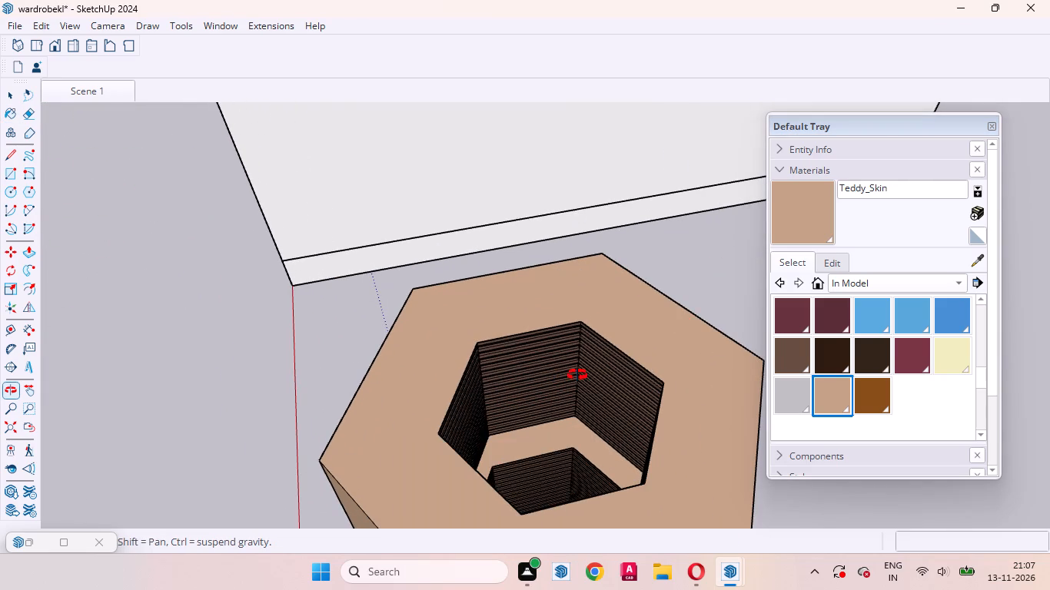
middle_drag(571, 378, 404, 377)
scroll(340, 339, up, 11)
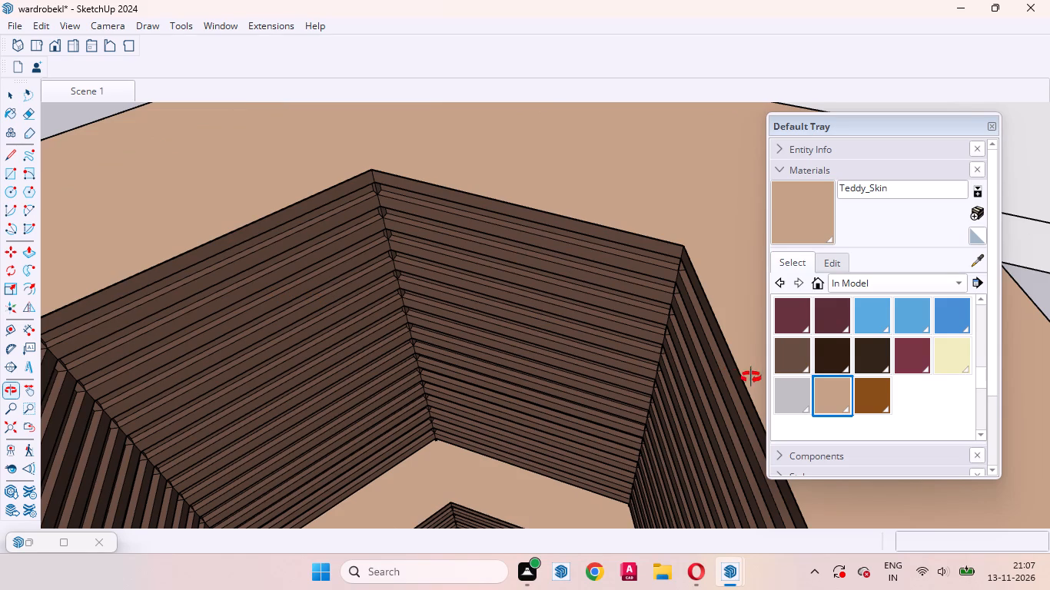
scroll(769, 423, down, 2)
middle_drag(690, 446, 720, 437)
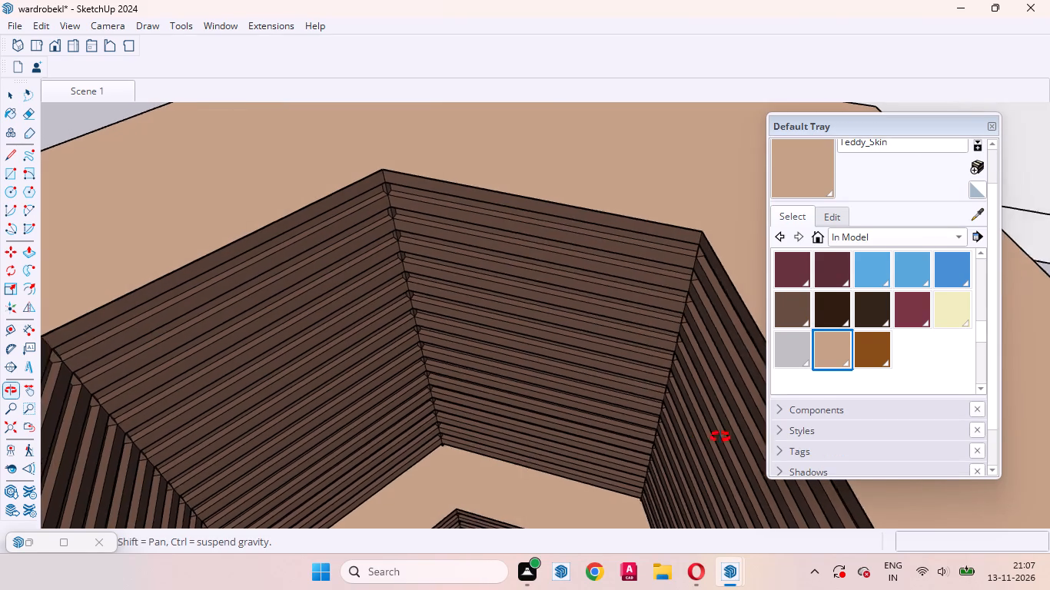
middle_drag(720, 437, 602, 440)
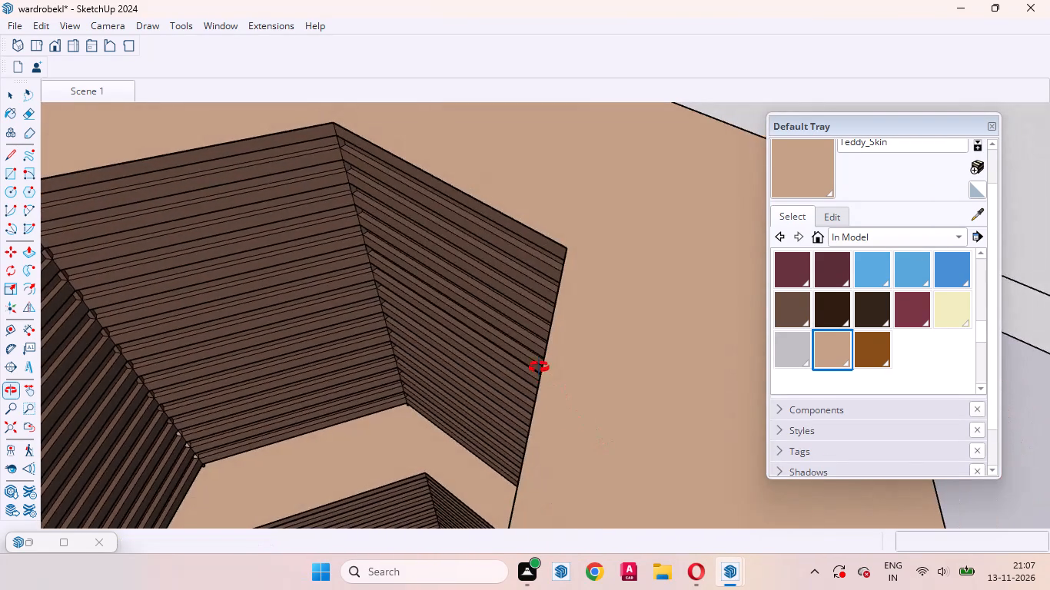
scroll(600, 364, down, 8)
middle_drag(573, 403, 570, 393)
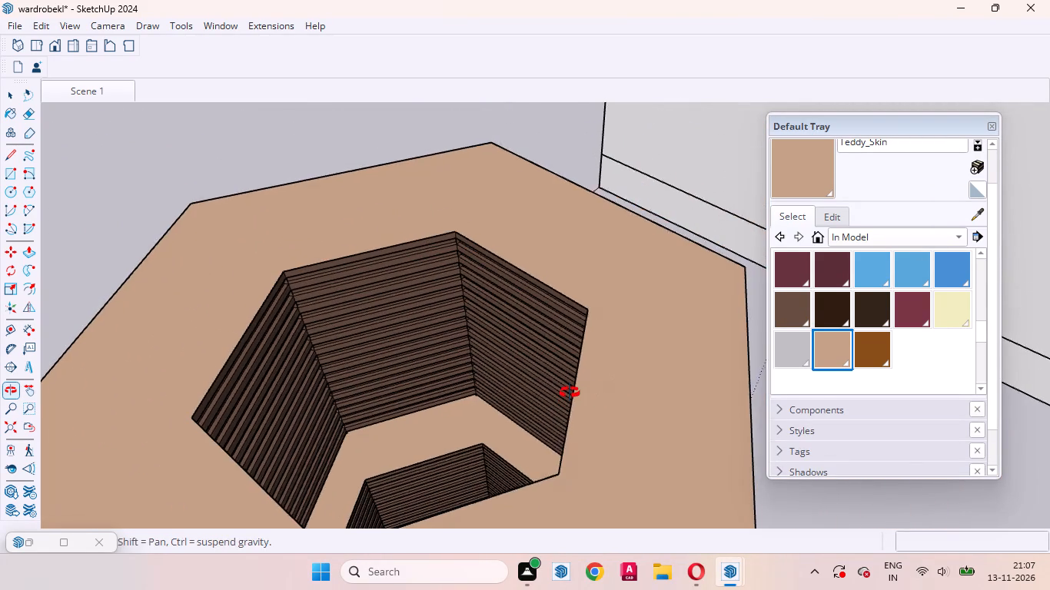
Examine the grooved inner walls of the upper hexagonal block's hole from above at several distances and angles.
middle_drag(570, 393, 624, 385)
scroll(510, 360, up, 2)
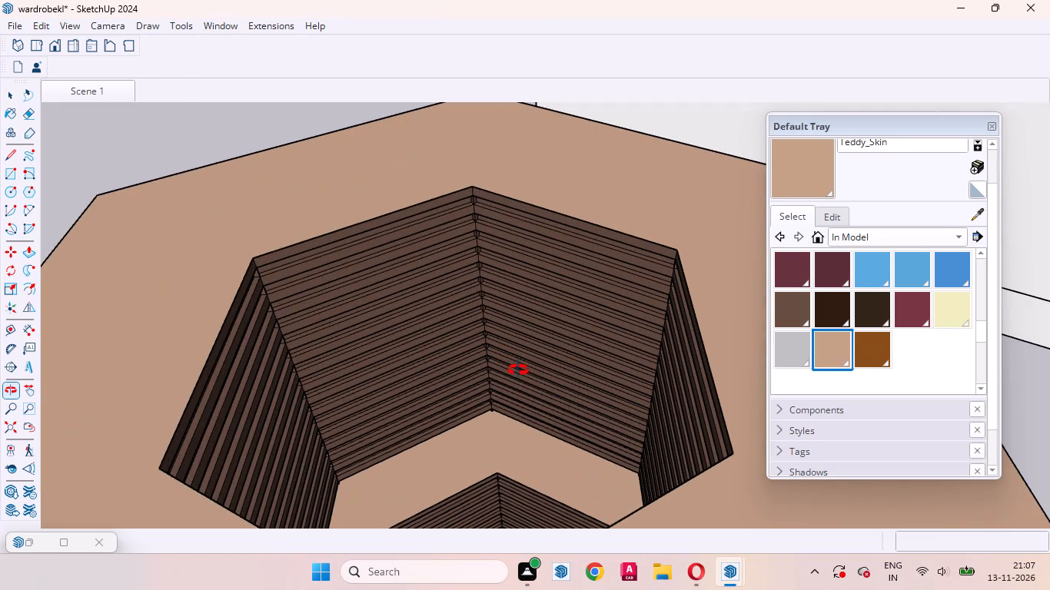
scroll(550, 409, down, 2)
middle_drag(573, 409, 583, 416)
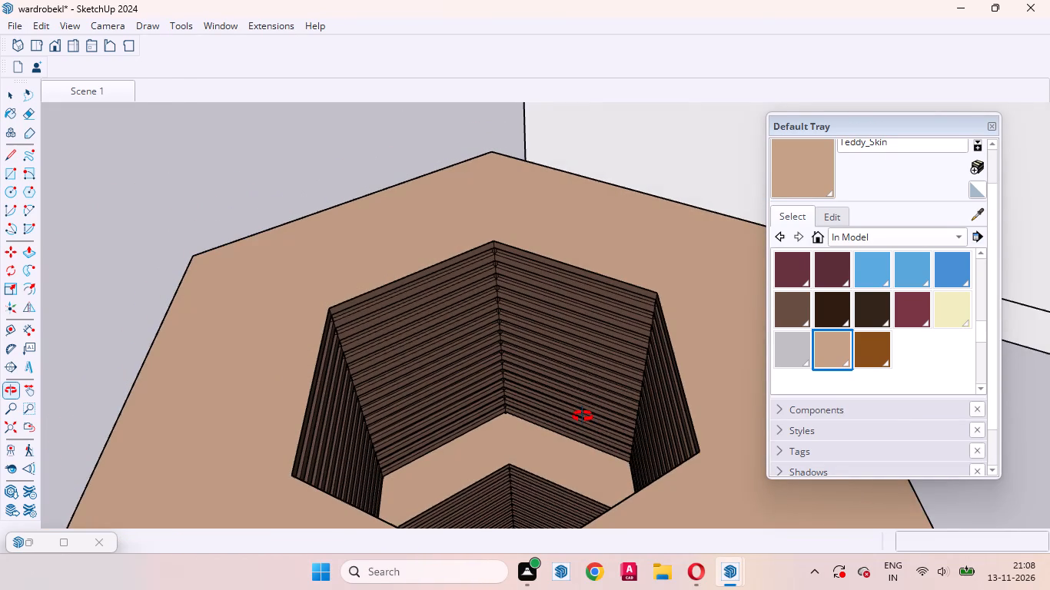
scroll(583, 414, up, 1)
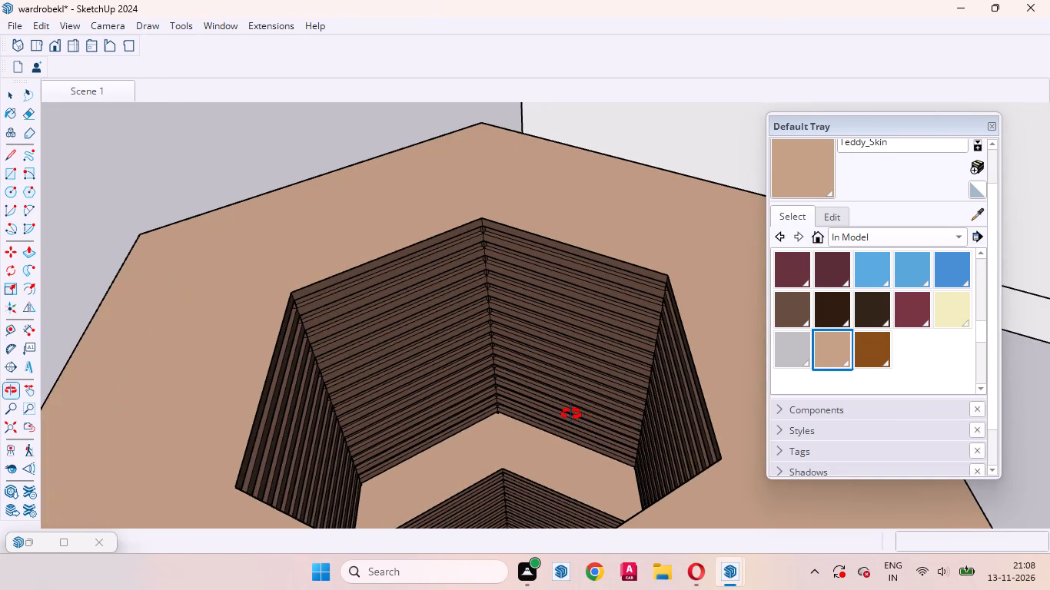
middle_drag(579, 412, 573, 430)
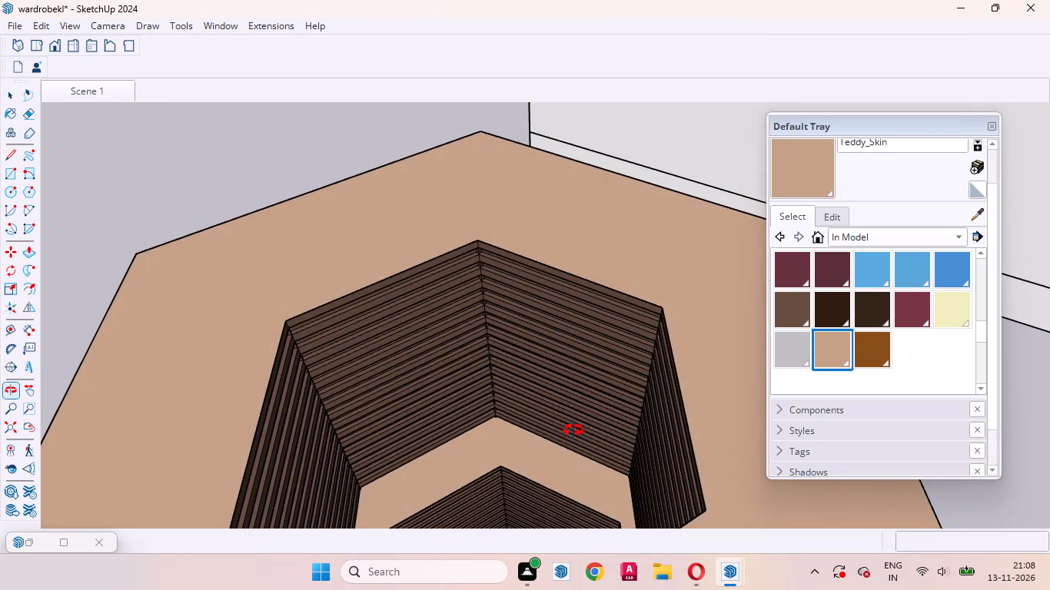
scroll(575, 417, up, 1)
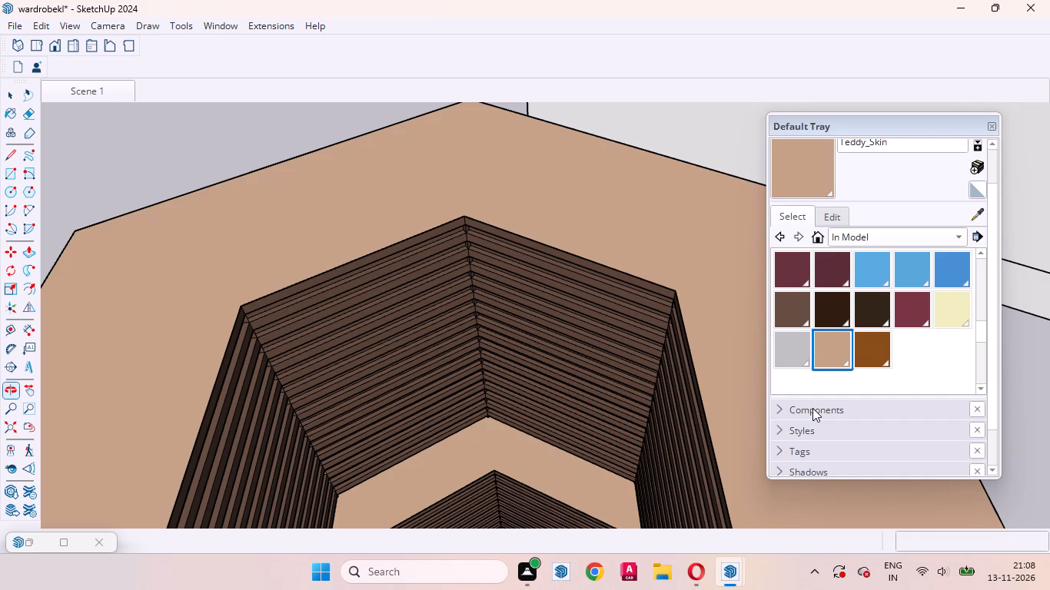
scroll(732, 416, up, 3)
middle_drag(772, 426, 926, 440)
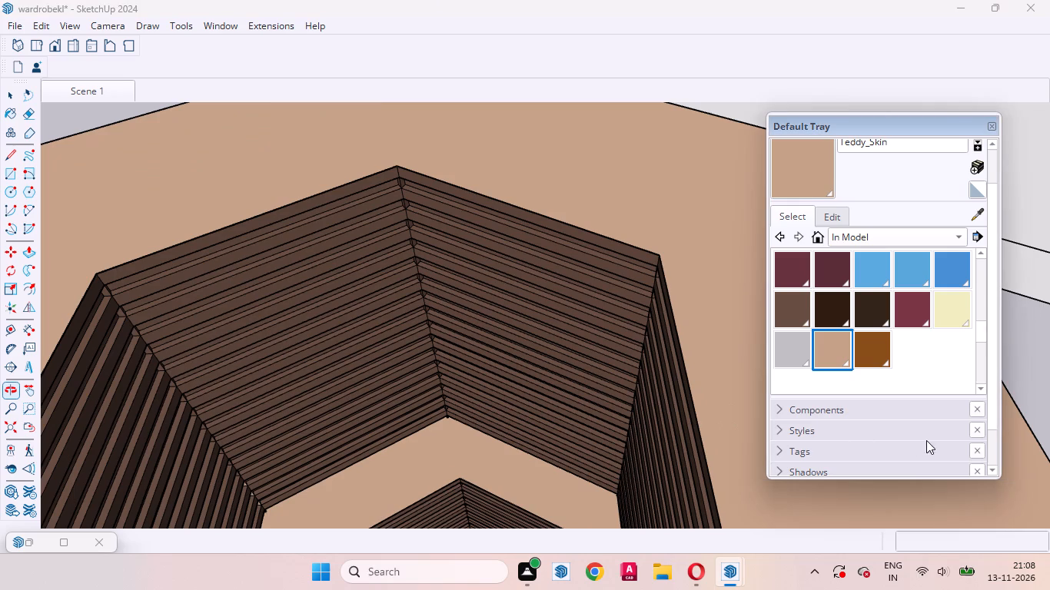
middle_drag(926, 440, 990, 447)
scroll(598, 330, down, 9)
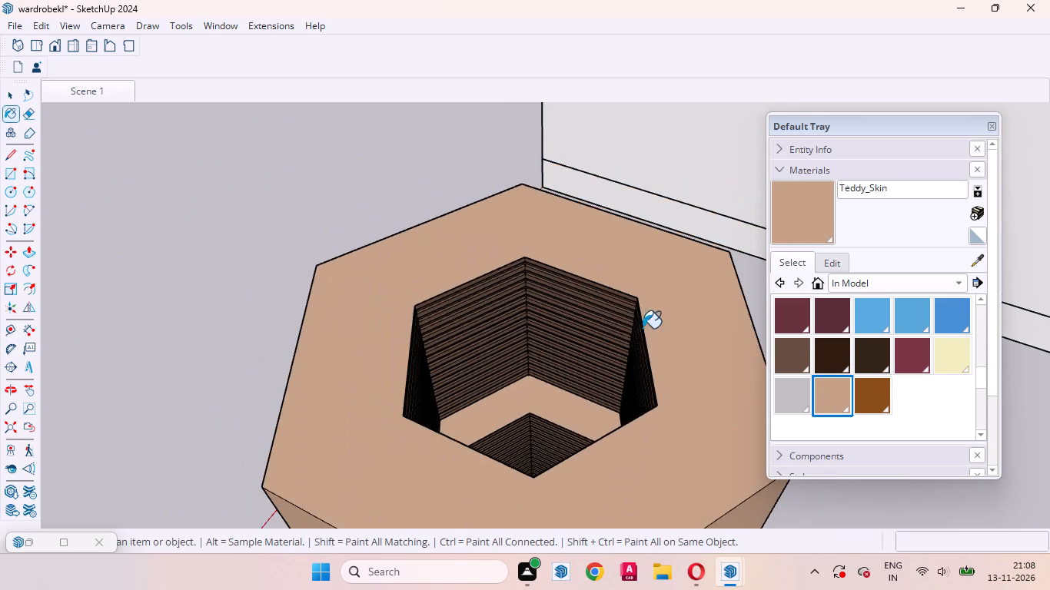
middle_drag(602, 347, 594, 292)
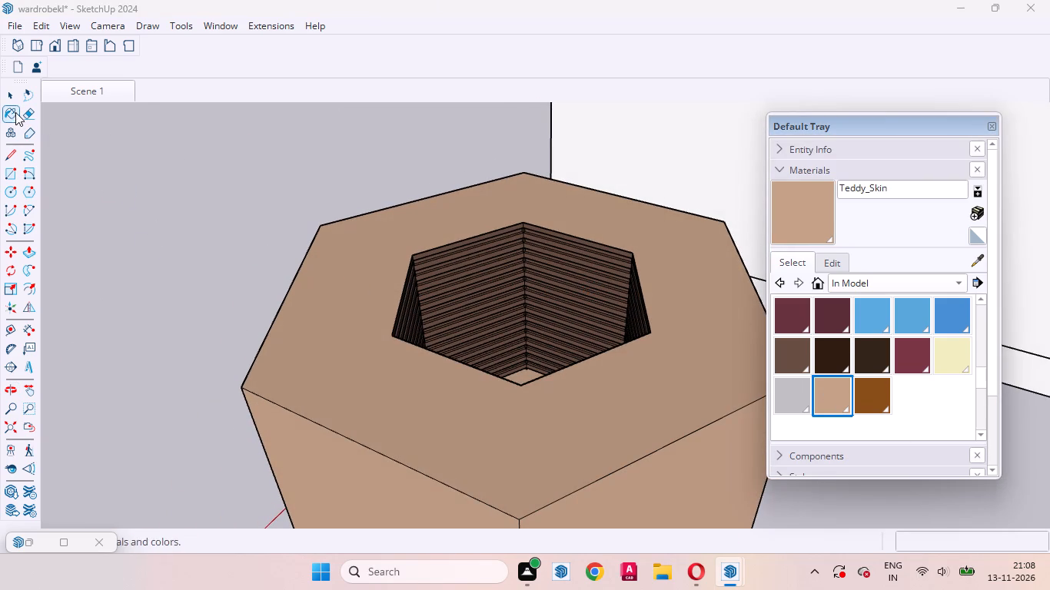
Open the upper hexagonal block group and sample the Teddy_Glasses material from its hole's grooved inner wall.
click(11, 96)
scroll(777, 393, up, 3)
scroll(556, 386, up, 4)
middle_drag(635, 386, 607, 439)
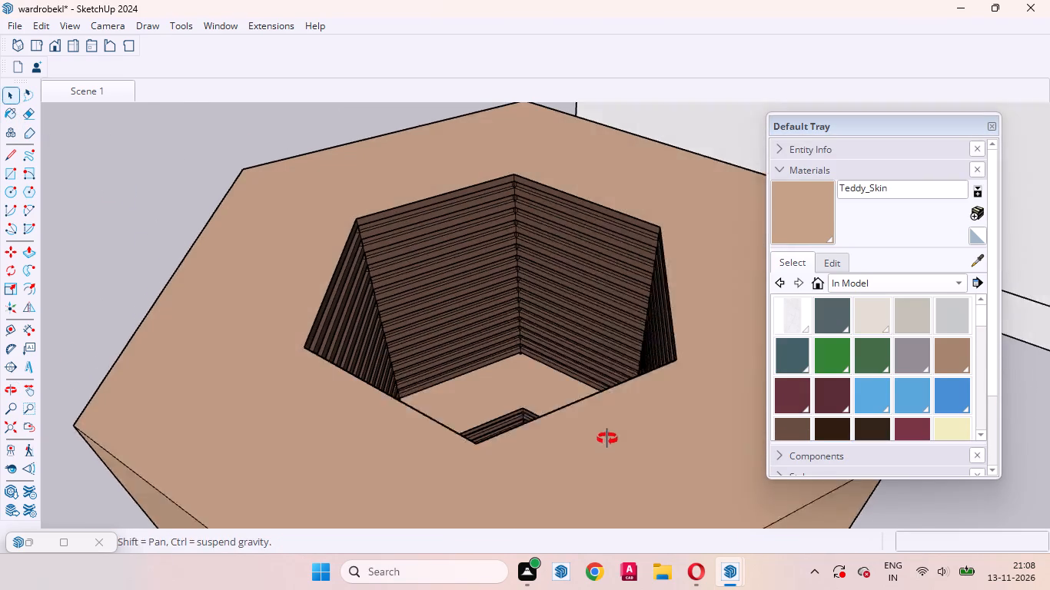
middle_drag(607, 439, 604, 442)
click(502, 304)
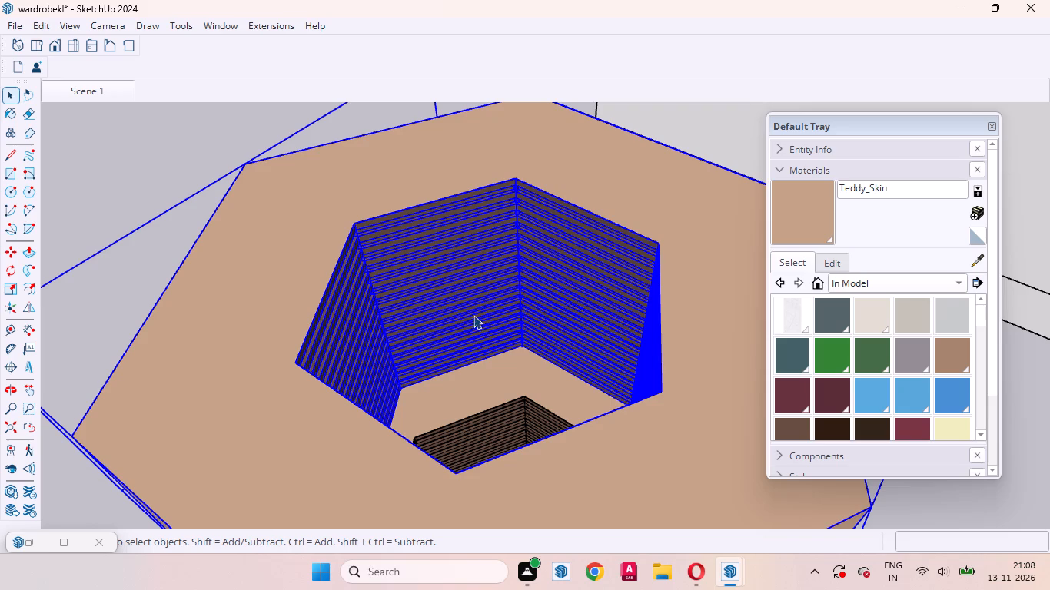
double_click(451, 307)
click(457, 298)
scroll(397, 279, up, 4)
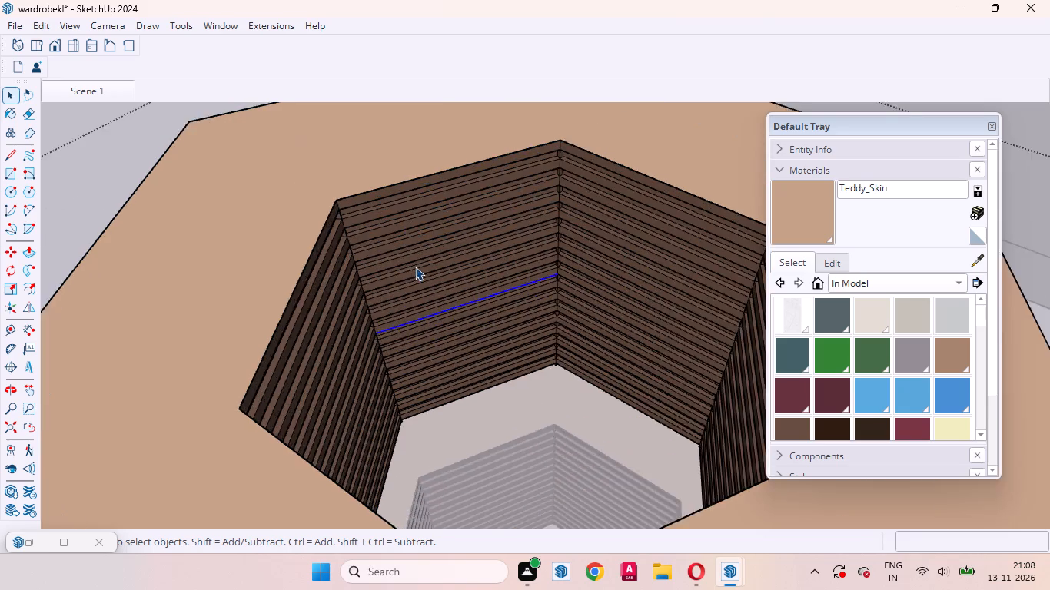
scroll(415, 267, up, 2)
middle_drag(437, 275, 410, 311)
scroll(427, 316, down, 5)
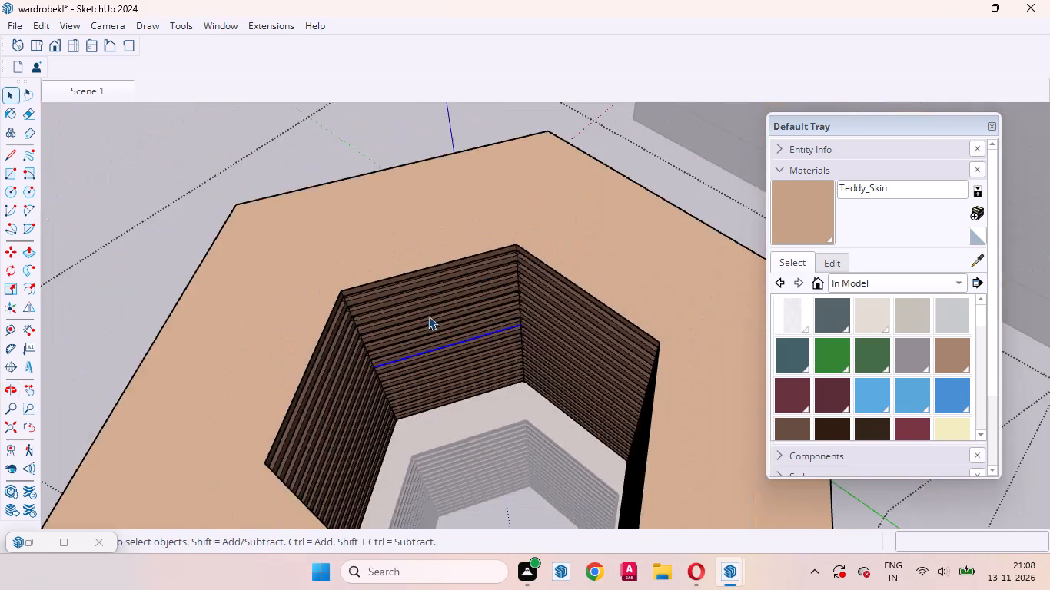
scroll(428, 316, down, 4)
click(967, 263)
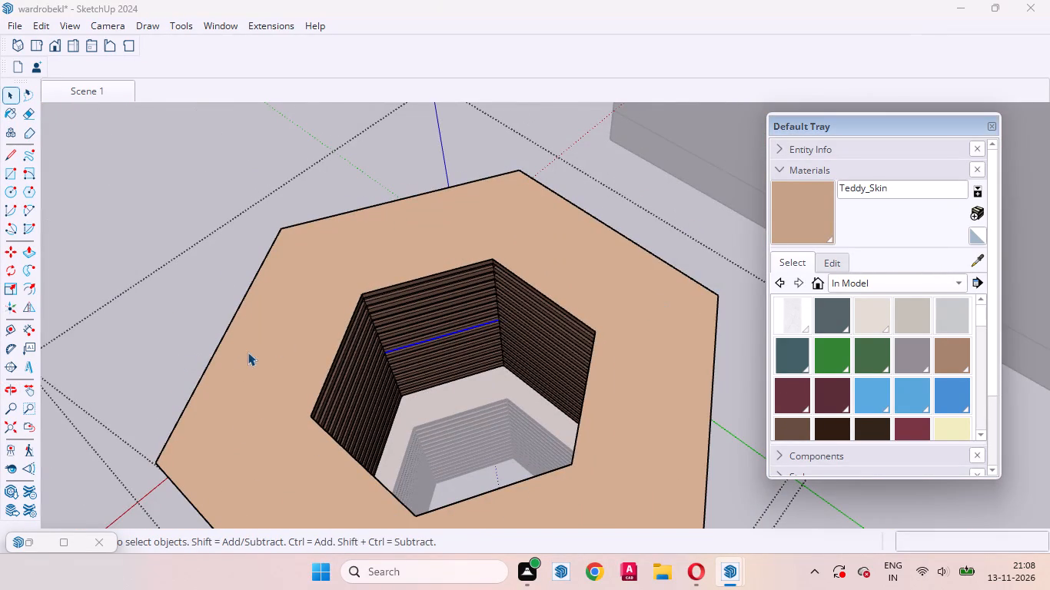
scroll(304, 334, up, 2)
click(979, 263)
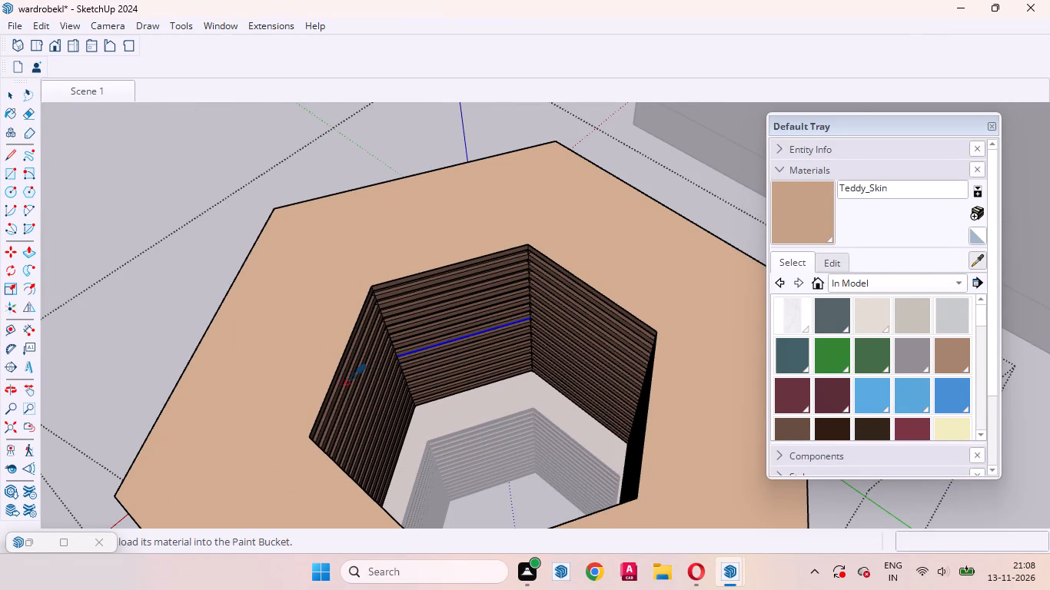
scroll(370, 376, up, 19)
click(322, 346)
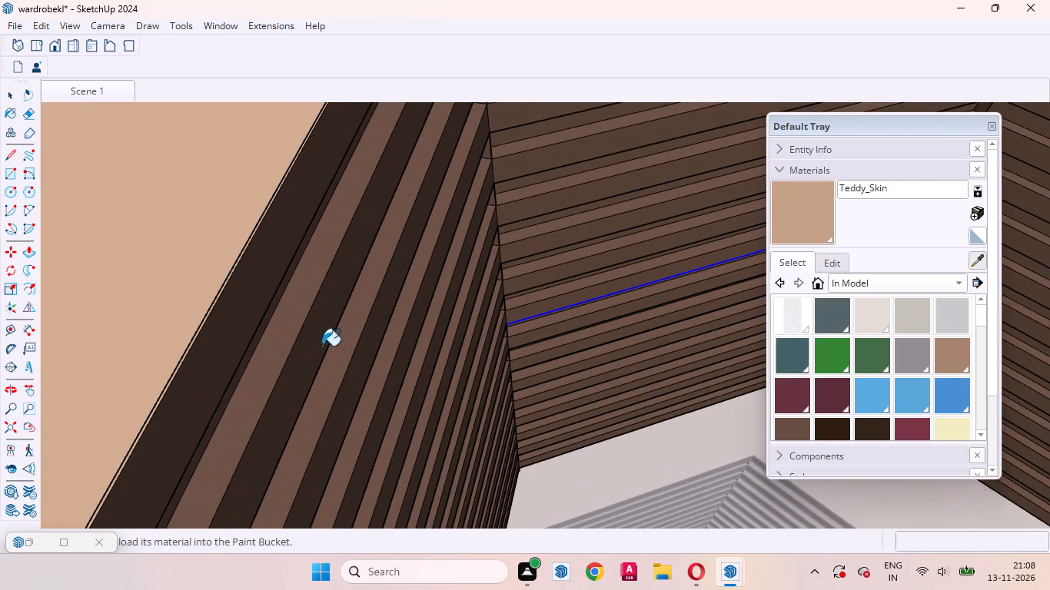
scroll(457, 377, down, 8)
scroll(530, 375, up, 1)
scroll(530, 375, down, 12)
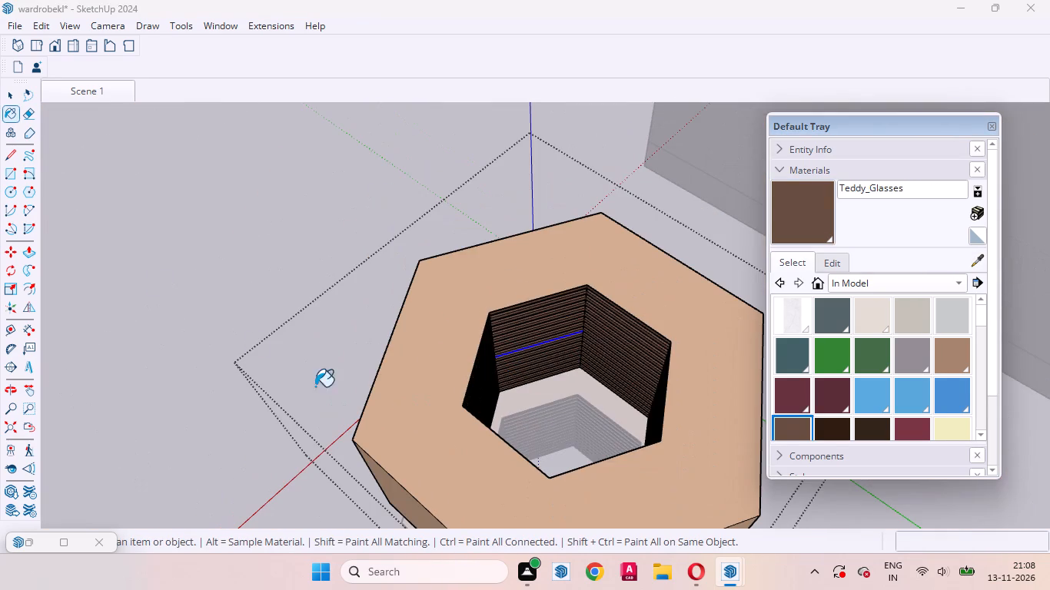
click(11, 101)
click(141, 255)
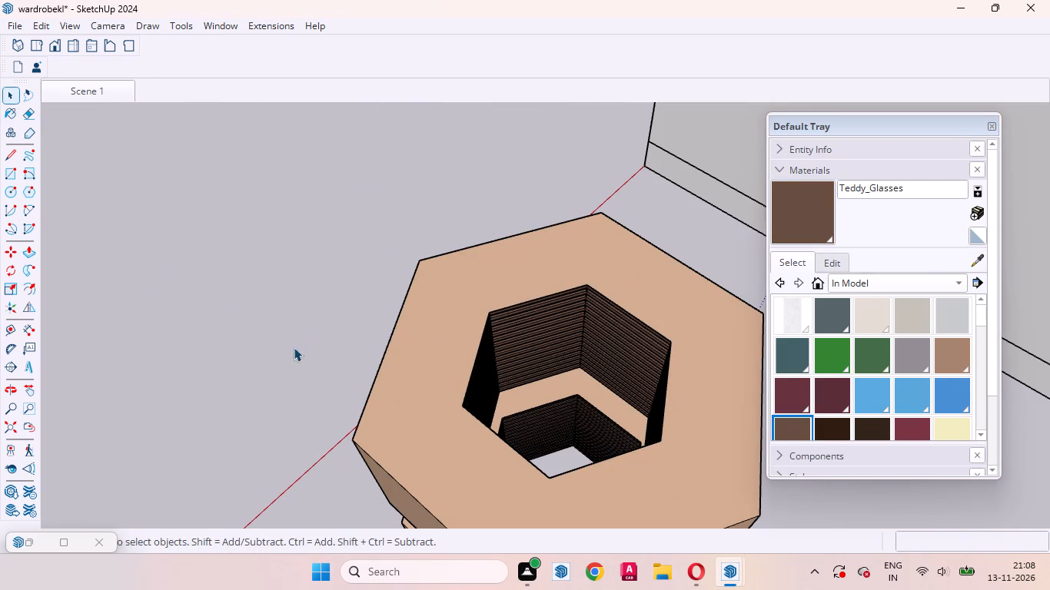
Examine both stacked hexagonal blocks from the side, above and below, checking each group and its grooved hole.
scroll(275, 355, up, 2)
scroll(215, 373, down, 8)
middle_drag(285, 450, 199, 343)
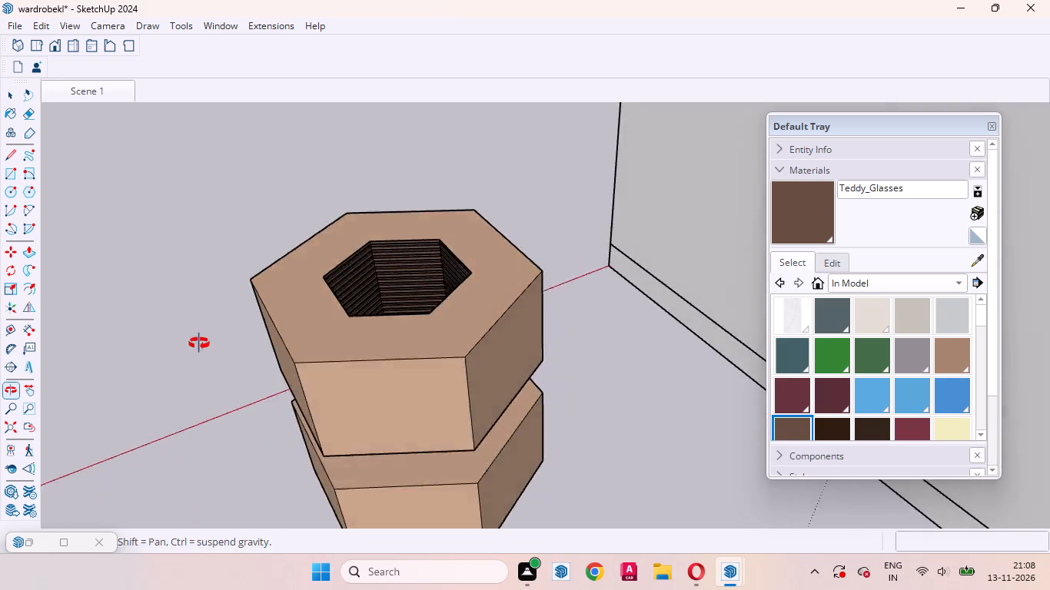
middle_drag(199, 343, 194, 300)
scroll(515, 396, up, 3)
middle_drag(530, 410, 219, 322)
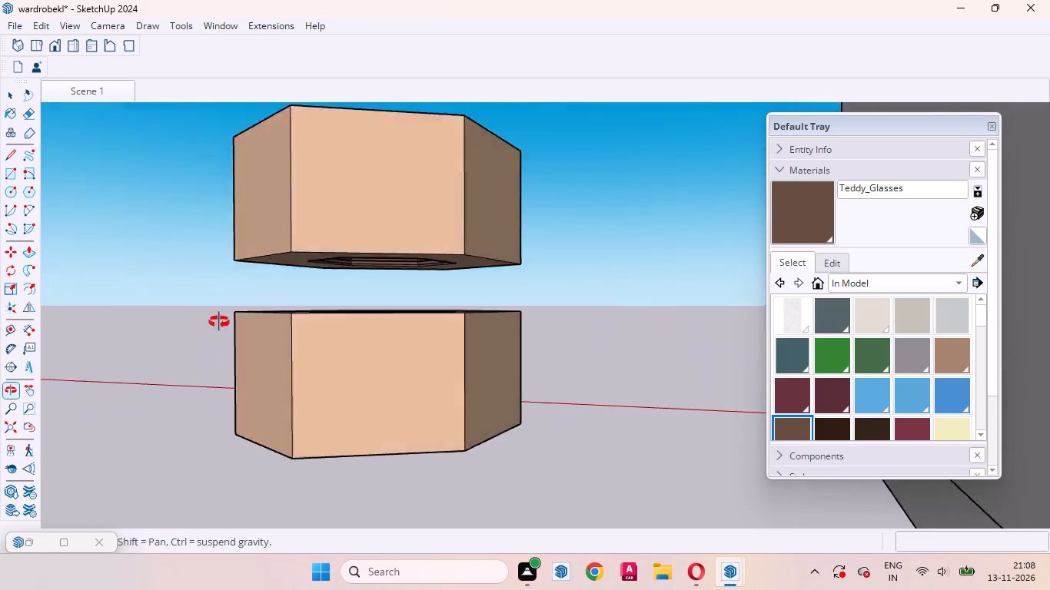
middle_drag(219, 322, 549, 490)
scroll(274, 306, up, 3)
middle_click(274, 306)
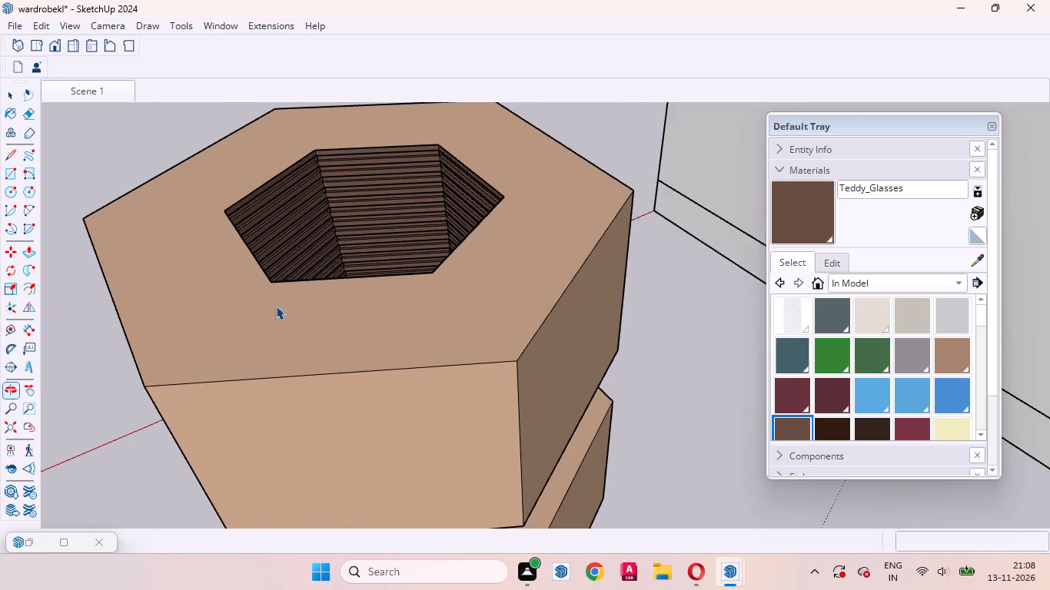
scroll(276, 306, up, 4)
middle_drag(303, 315, 208, 522)
scroll(350, 269, up, 6)
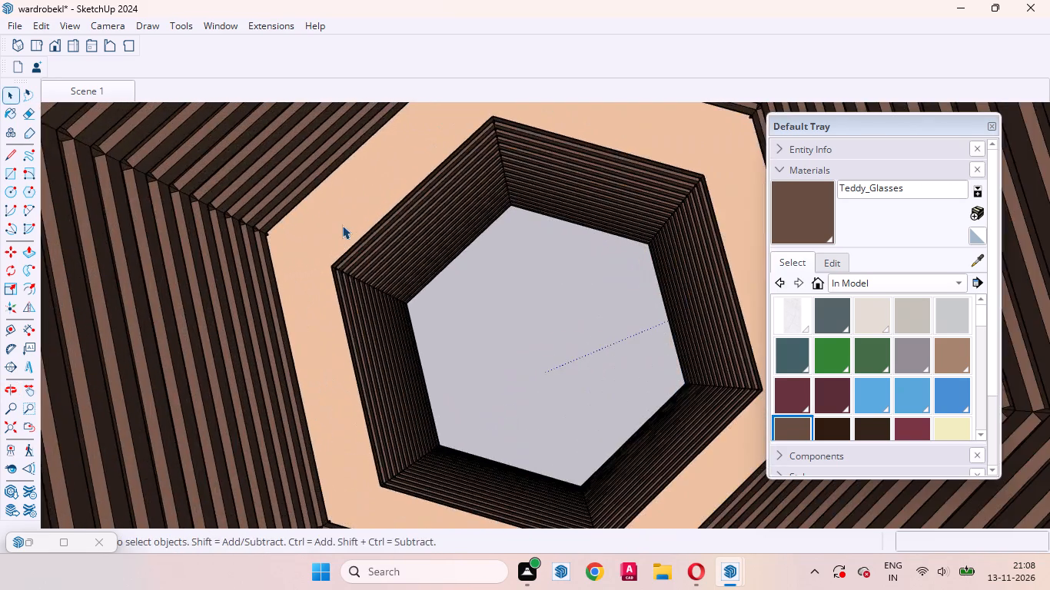
middle_drag(344, 227, 292, 263)
click(244, 257)
scroll(379, 240, down, 9)
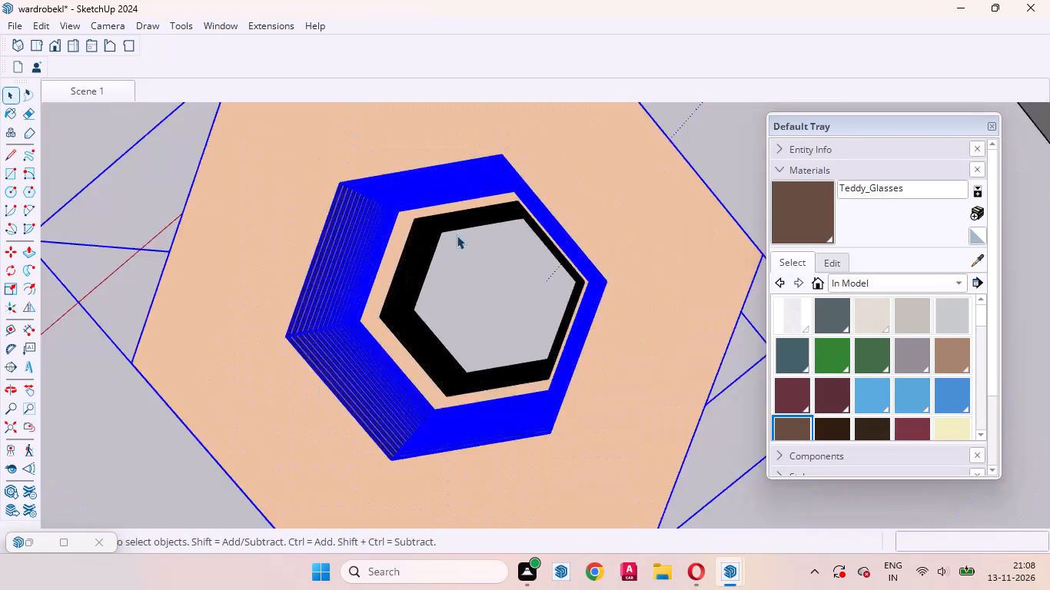
scroll(457, 235, down, 5)
middle_drag(460, 307, 382, 107)
scroll(517, 336, up, 3)
middle_drag(538, 346, 494, 240)
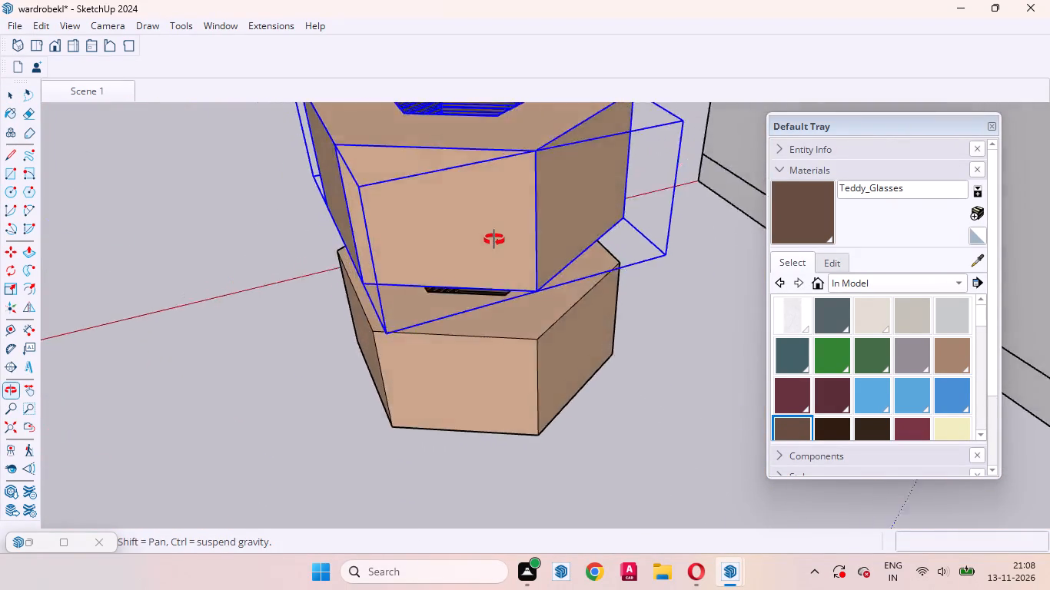
middle_drag(494, 240, 465, 208)
scroll(446, 250, up, 4)
middle_drag(519, 334, 511, 298)
click(493, 353)
middle_drag(561, 353, 394, 354)
scroll(488, 287, up, 3)
scroll(509, 320, down, 2)
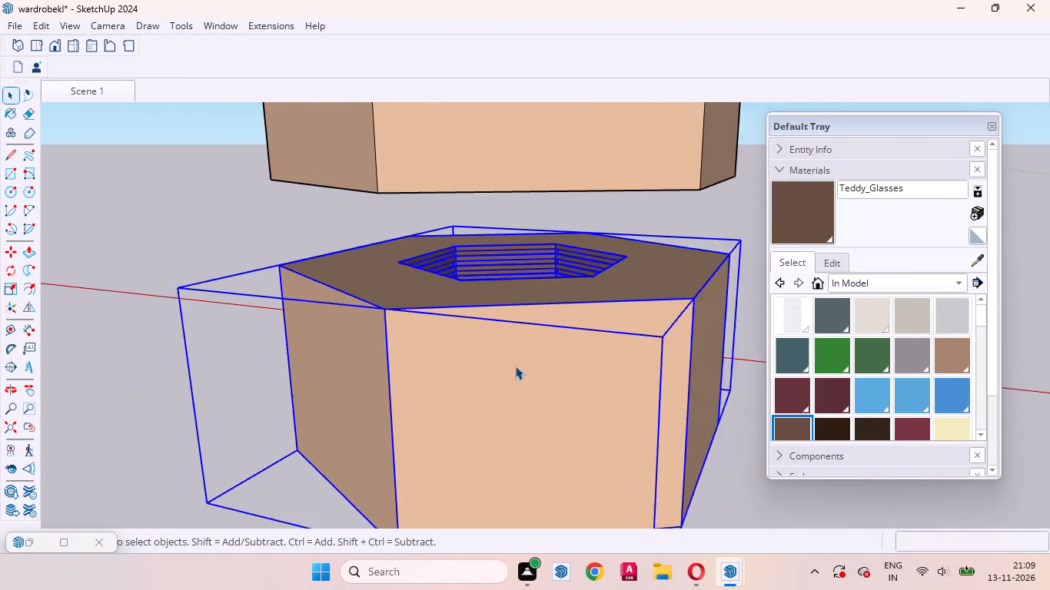
scroll(515, 366, down, 1)
middle_drag(512, 380, 524, 277)
click(148, 231)
Inside the upper block's group, push/pull the small end face at a groove corner in the hole by 1/8".
scroll(480, 169, up, 5)
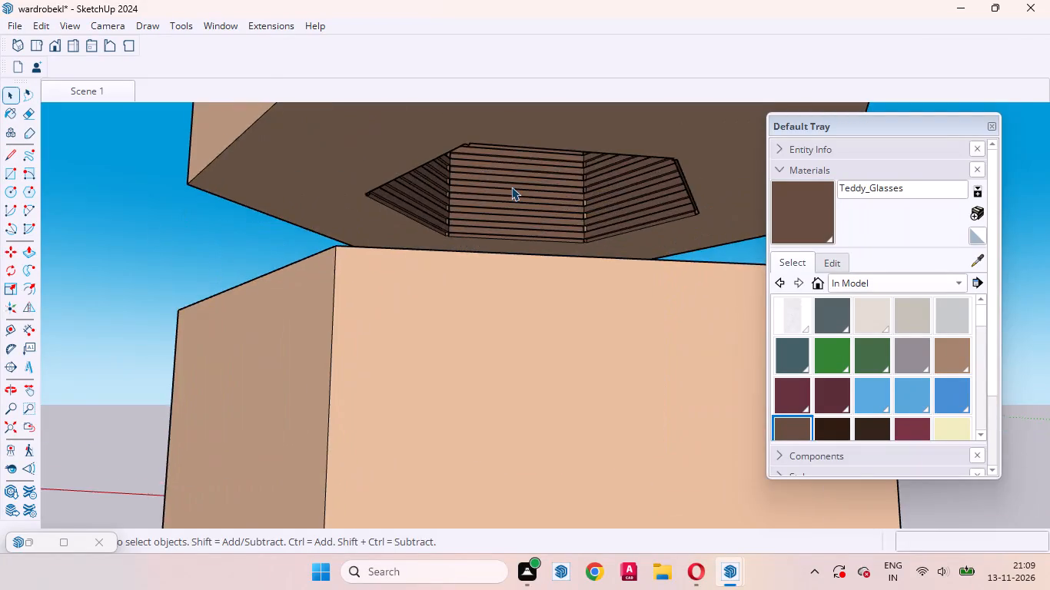
scroll(511, 187, up, 6)
middle_drag(452, 227, 400, 214)
scroll(291, 210, up, 6)
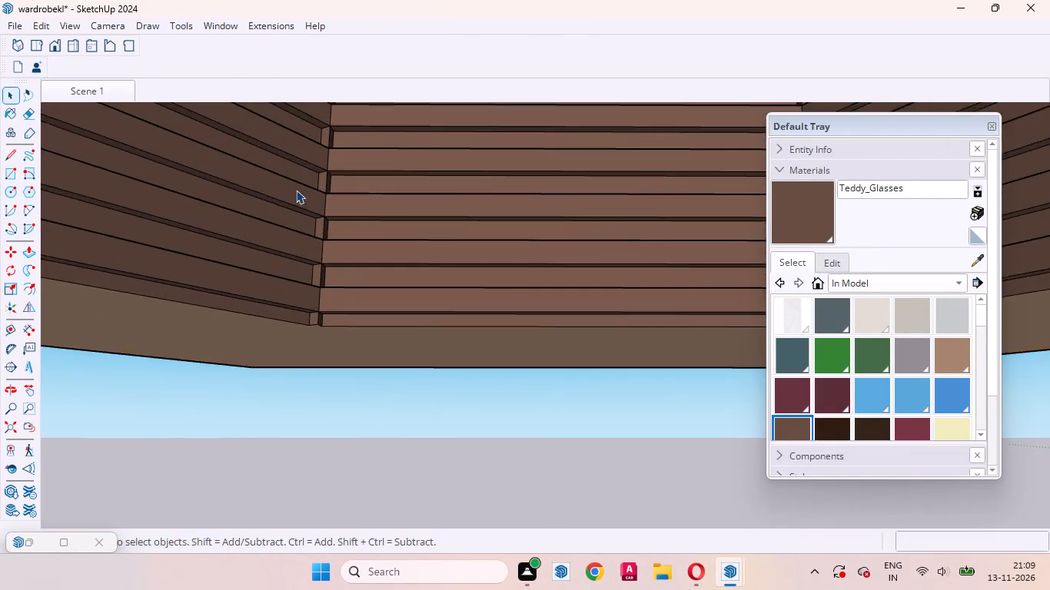
scroll(296, 190, up, 11)
middle_drag(339, 208, 313, 246)
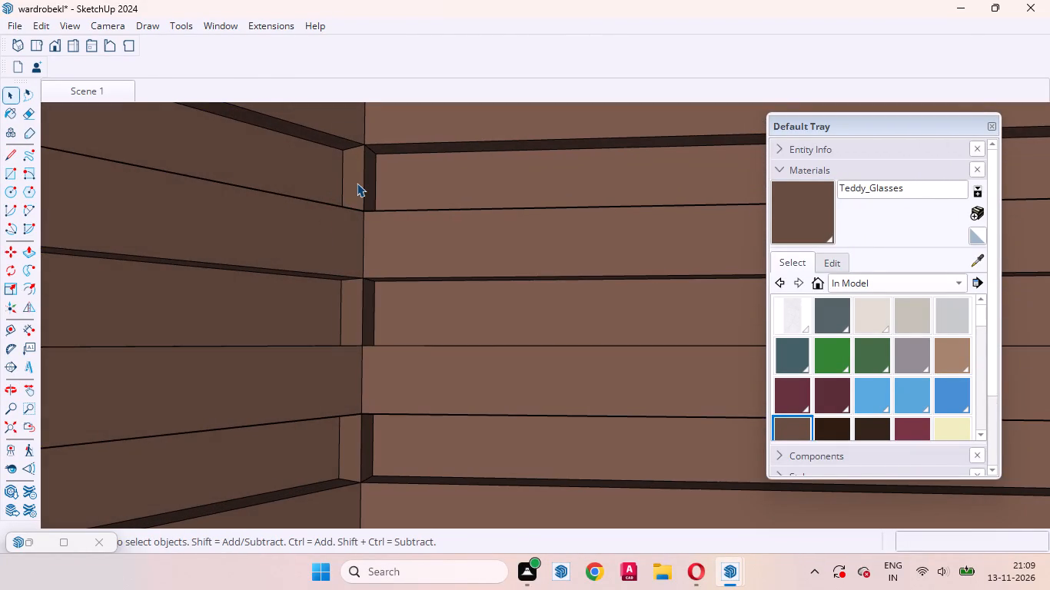
click(357, 183)
double_click(357, 181)
click(352, 178)
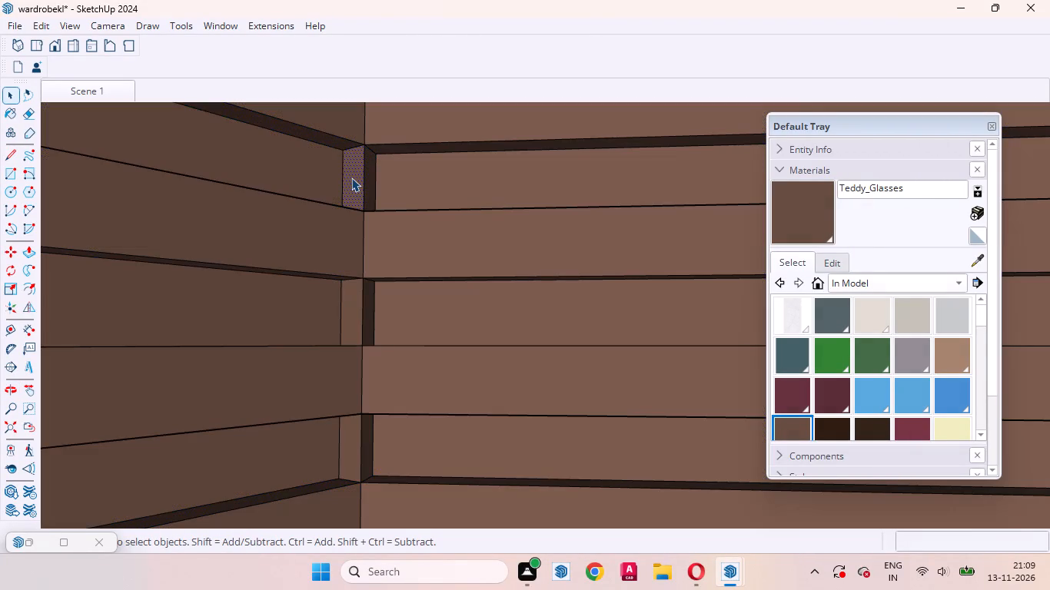
key(p)
click(351, 177)
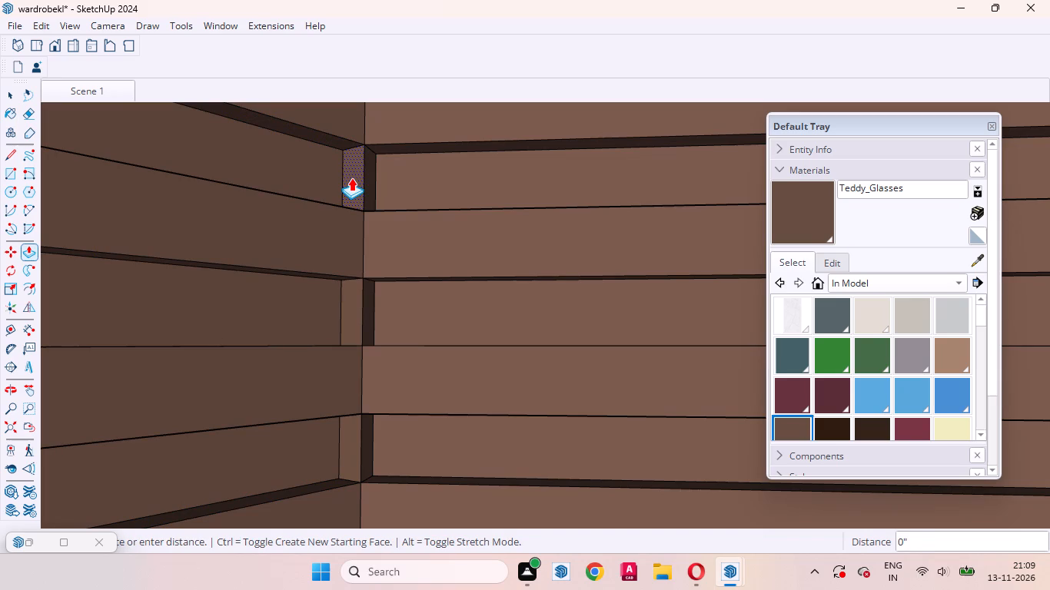
click(364, 175)
scroll(401, 168, up, 3)
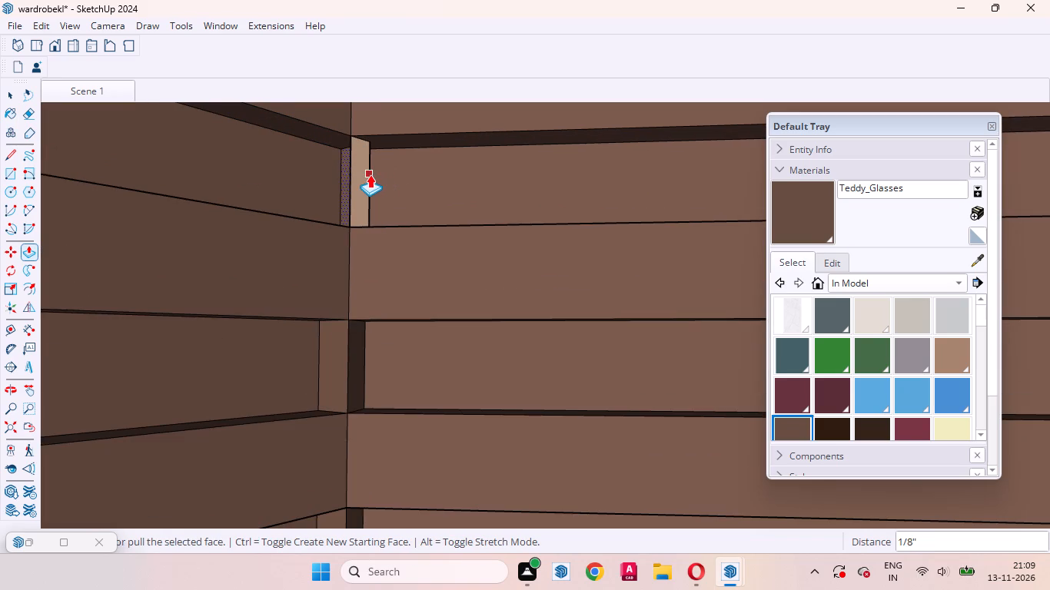
middle_drag(369, 181, 398, 261)
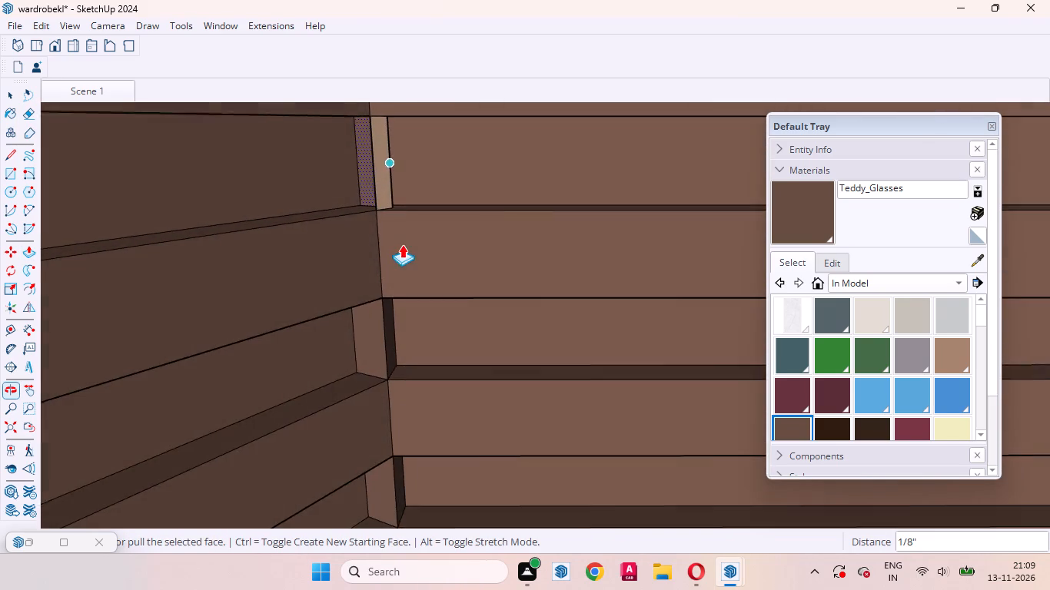
scroll(397, 209, up, 4)
key(space)
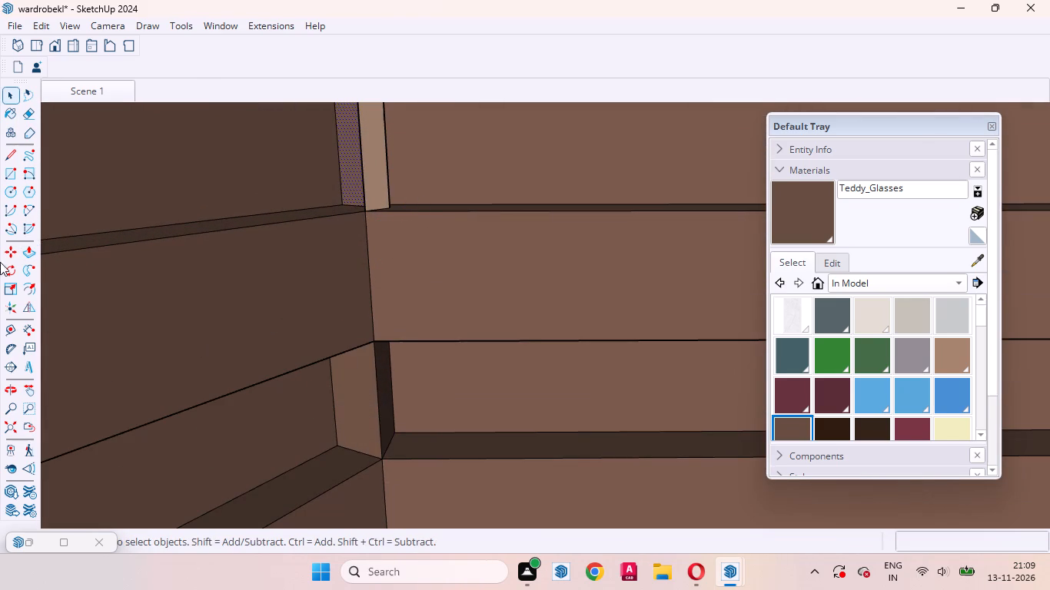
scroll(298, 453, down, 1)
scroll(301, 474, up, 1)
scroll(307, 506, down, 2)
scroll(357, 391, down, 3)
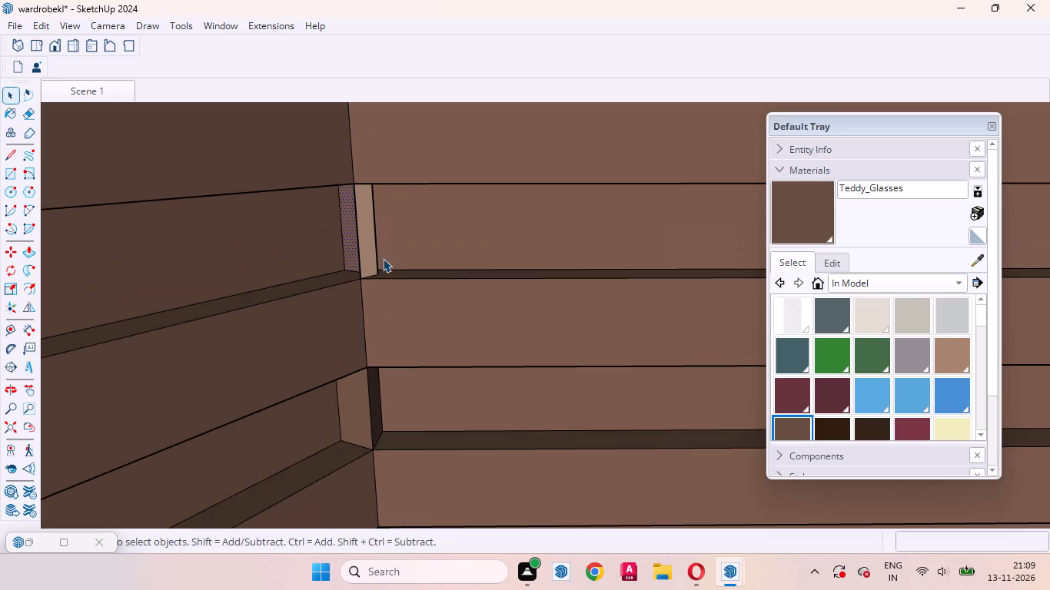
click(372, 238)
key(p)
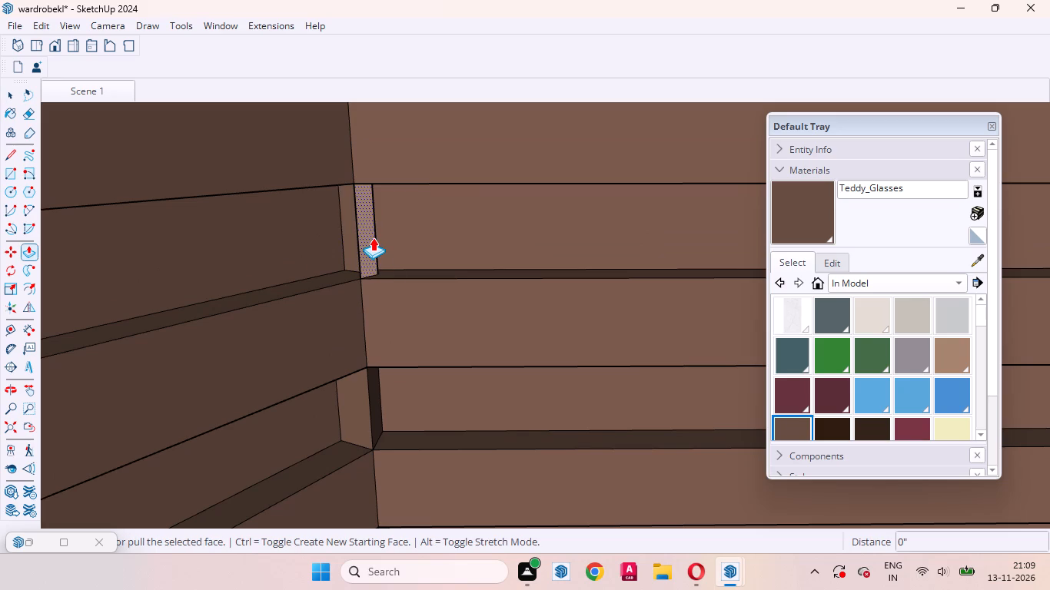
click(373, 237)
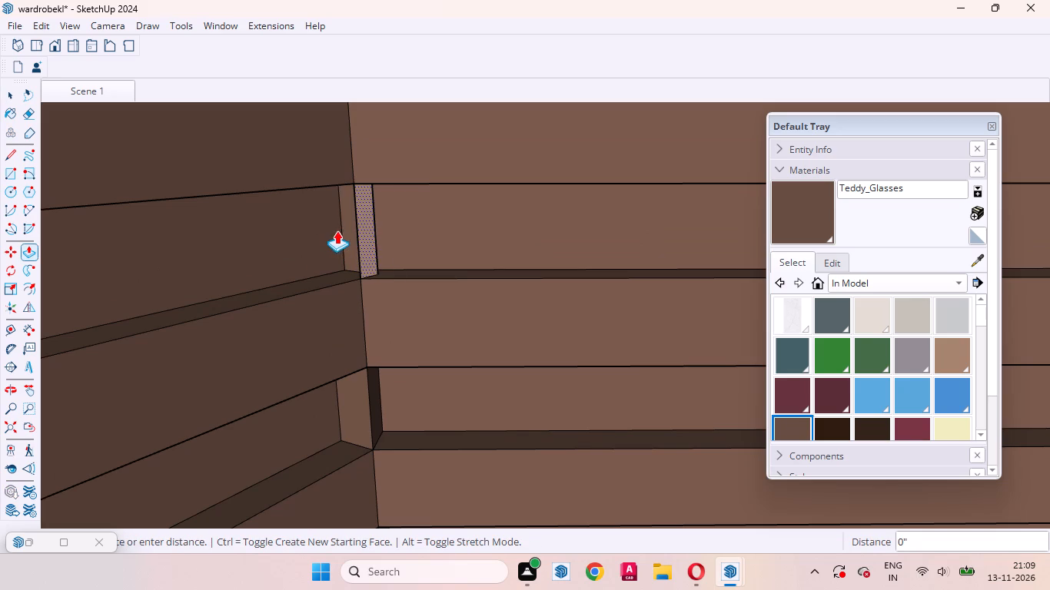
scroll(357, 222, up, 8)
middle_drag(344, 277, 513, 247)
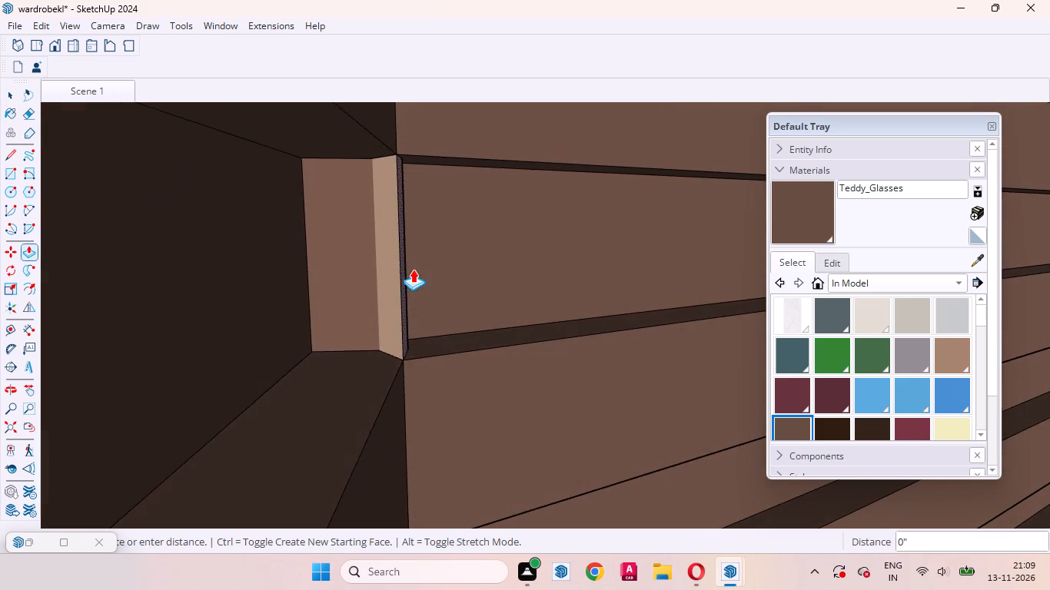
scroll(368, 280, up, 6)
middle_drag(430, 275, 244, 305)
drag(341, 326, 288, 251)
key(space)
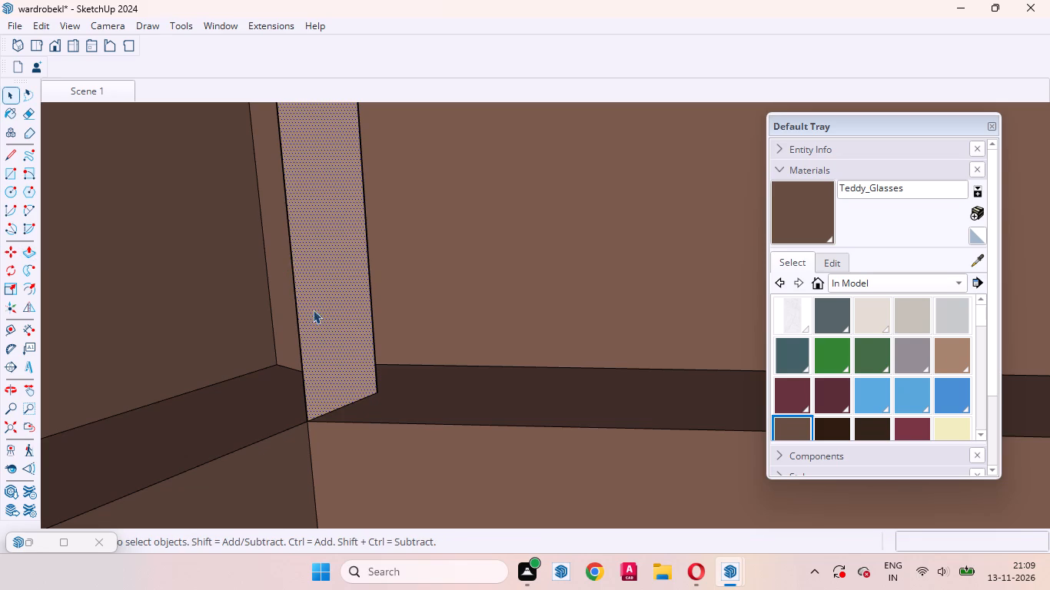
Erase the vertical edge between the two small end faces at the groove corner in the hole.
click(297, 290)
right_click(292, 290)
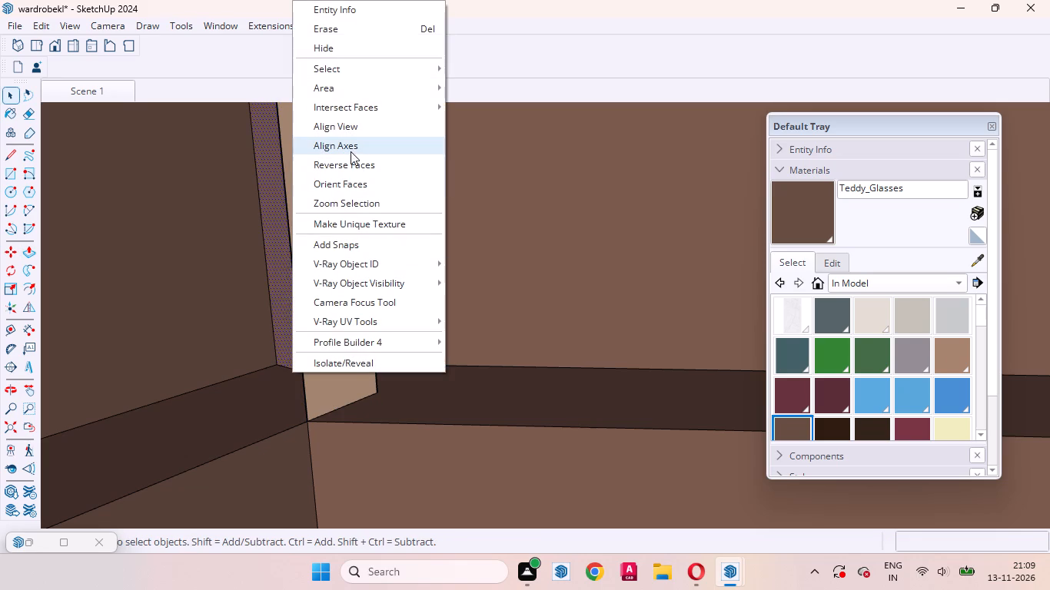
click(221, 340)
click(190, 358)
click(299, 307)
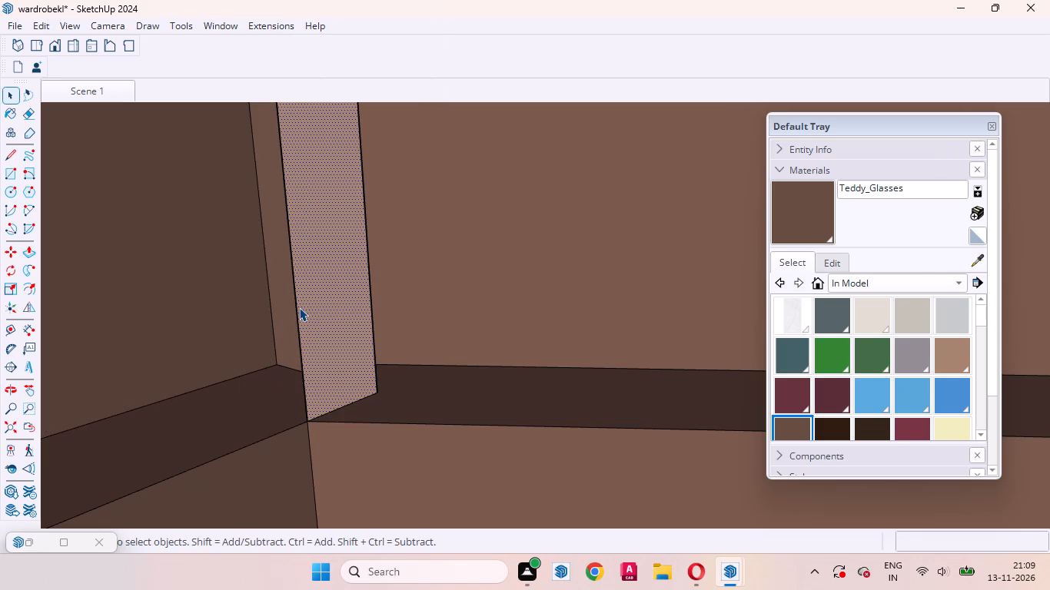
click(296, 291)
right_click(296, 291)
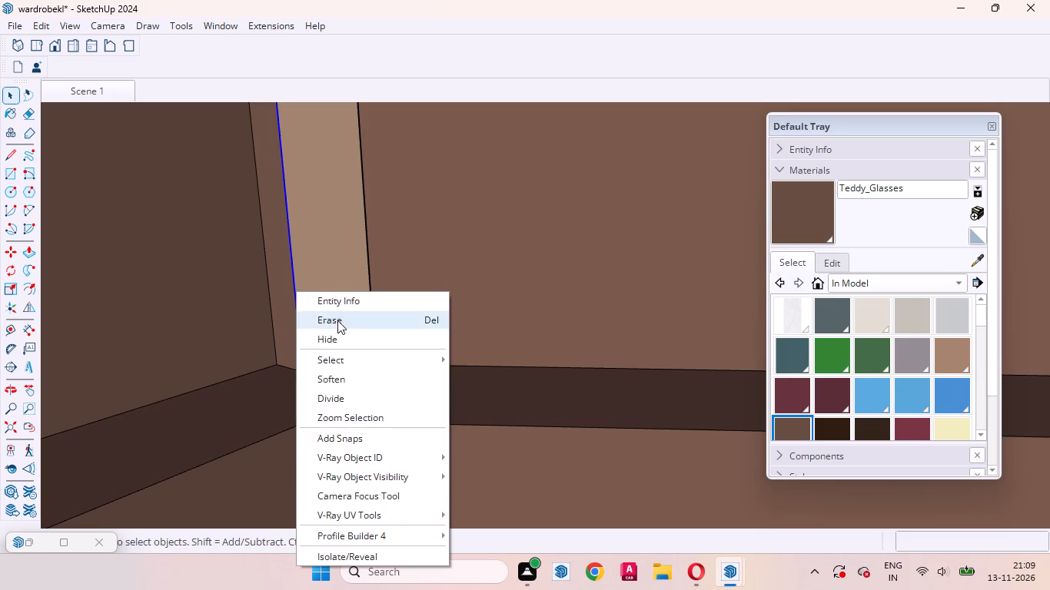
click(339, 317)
Undo the edge erasure and the earlier push/pull of the small end face at the groove corner.
scroll(344, 374, down, 3)
middle_drag(370, 393, 181, 256)
middle_drag(151, 256, 134, 256)
middle_drag(134, 256, 464, 228)
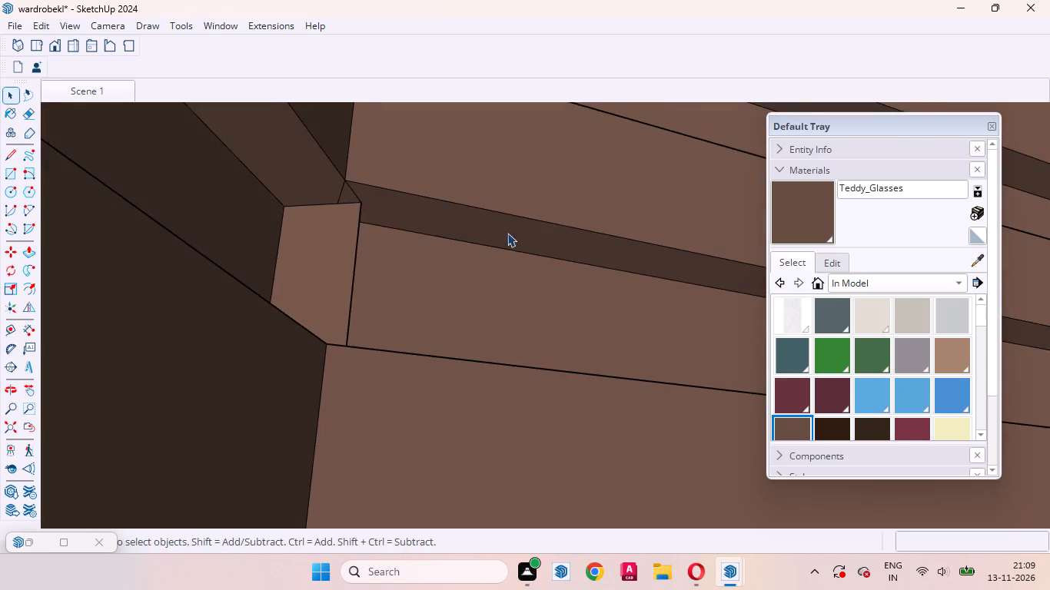
middle_drag(485, 290, 198, 351)
scroll(374, 297, up, 5)
scroll(377, 327, down, 3)
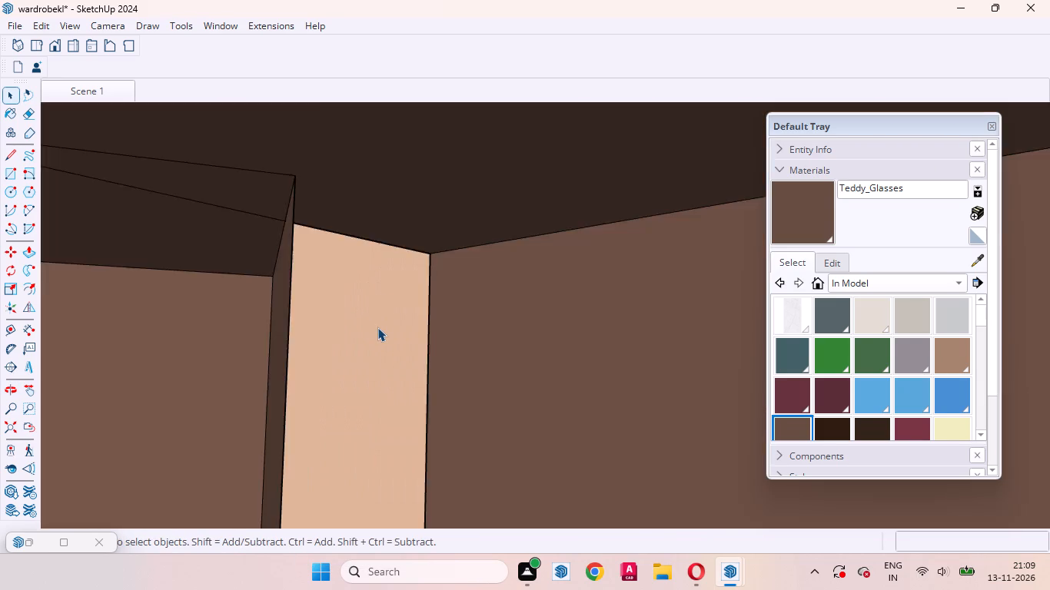
scroll(377, 327, down, 3)
middle_drag(384, 329, 355, 317)
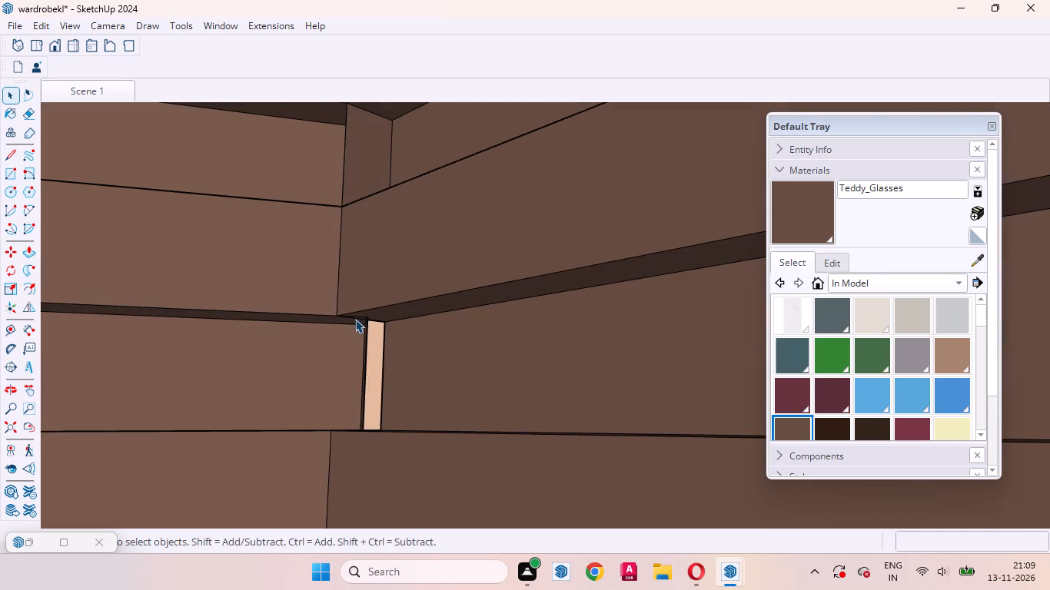
key(ctrl+z)
key(ctrl+z)
key(ctrl+z)
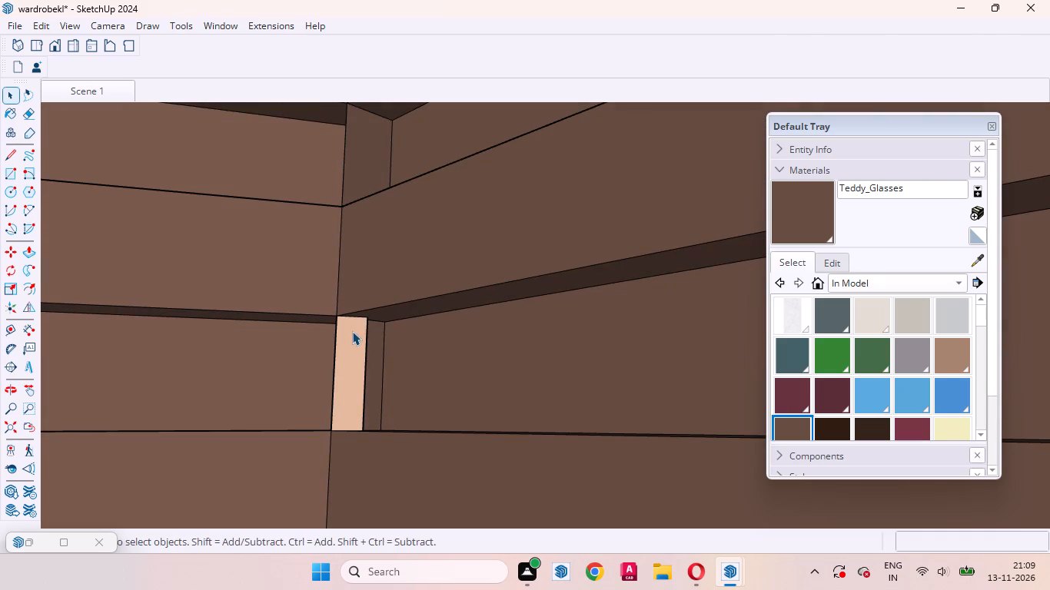
middle_drag(371, 380, 603, 408)
key(ctrl+z)
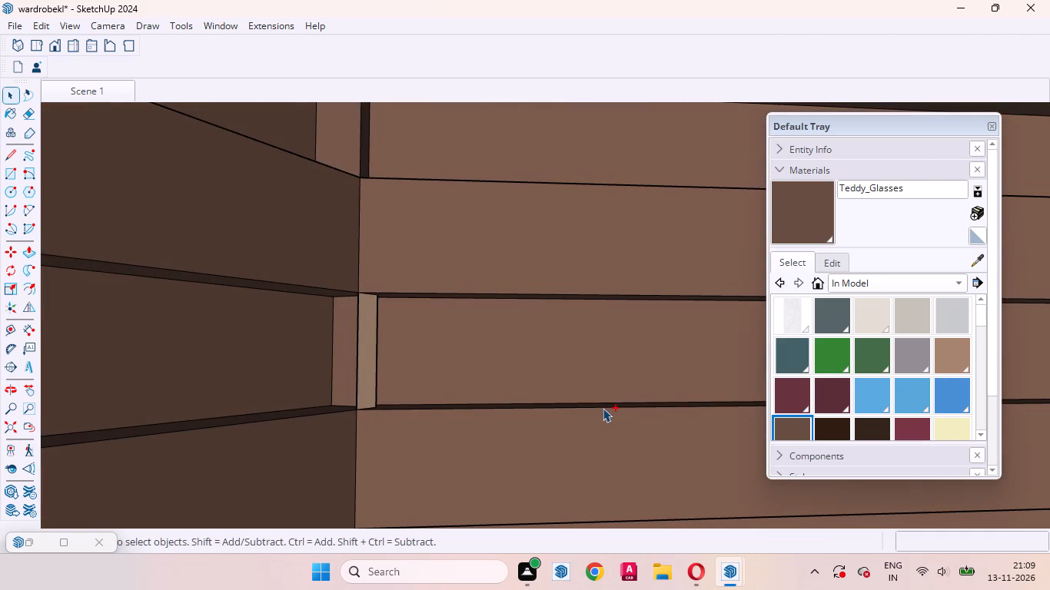
key(ctrl+z)
Examine the groove corners along the hole's inner walls, from close up to an overall view of the block from above.
scroll(456, 464, down, 3)
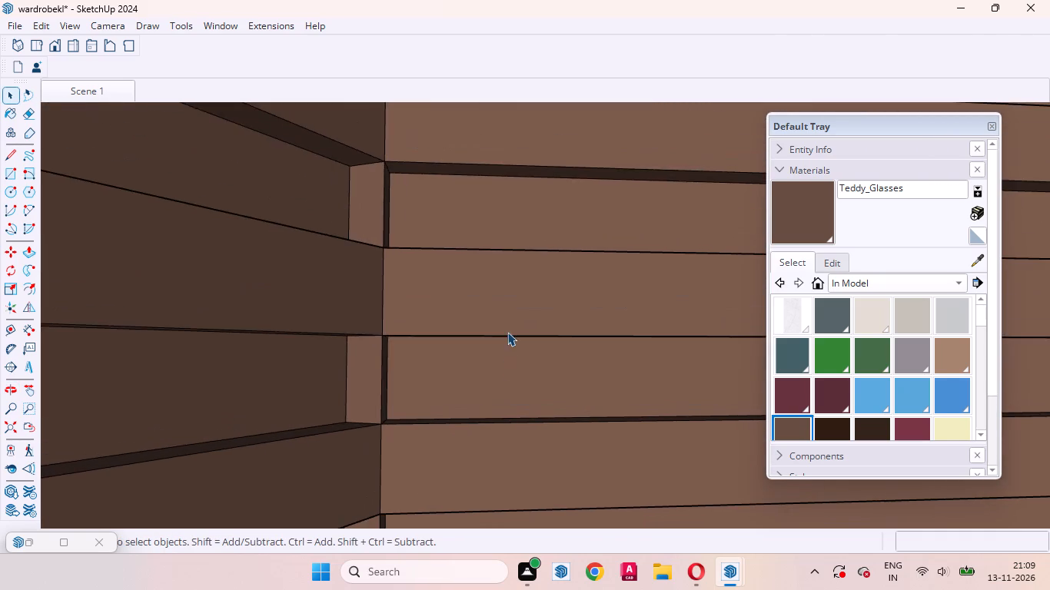
middle_drag(498, 382, 461, 522)
scroll(447, 475, down, 1)
scroll(447, 475, up, 1)
scroll(447, 475, down, 11)
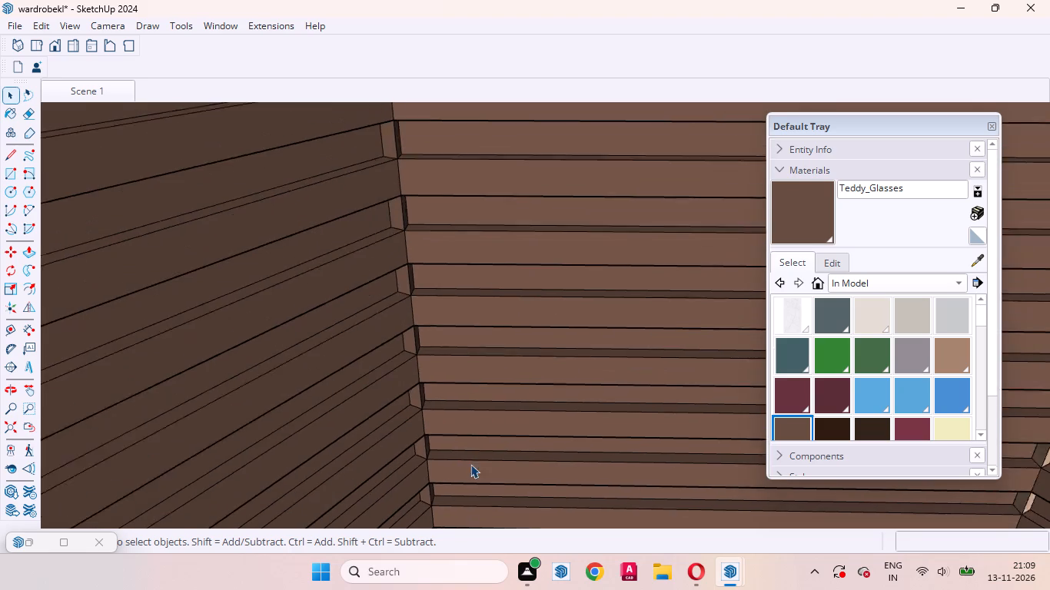
scroll(470, 464, down, 9)
middle_drag(497, 446, 384, 497)
scroll(564, 287, down, 10)
scroll(447, 335, up, 5)
click(437, 323)
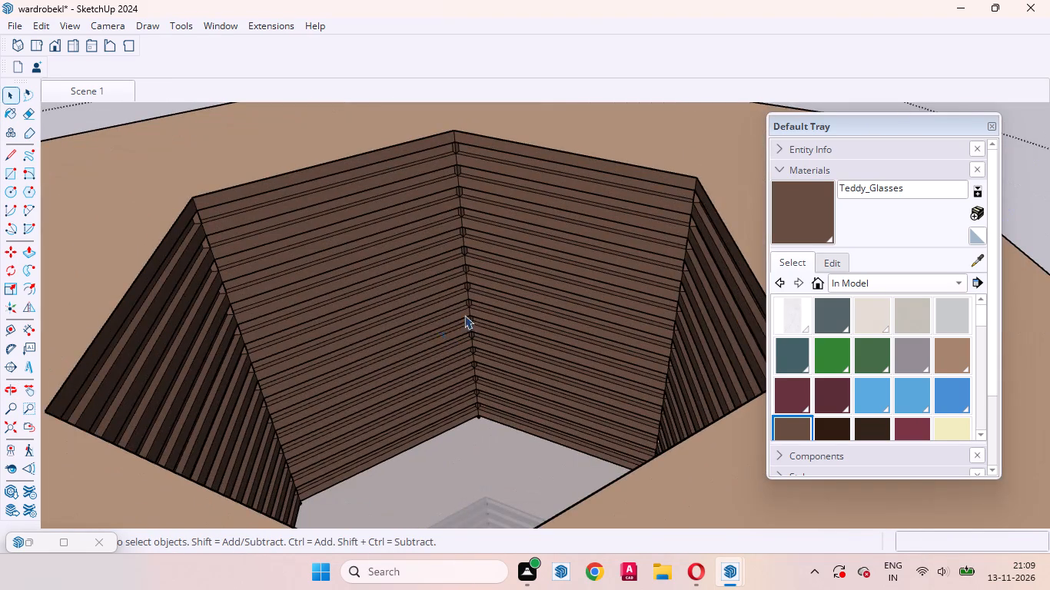
click(447, 306)
scroll(510, 330, down, 7)
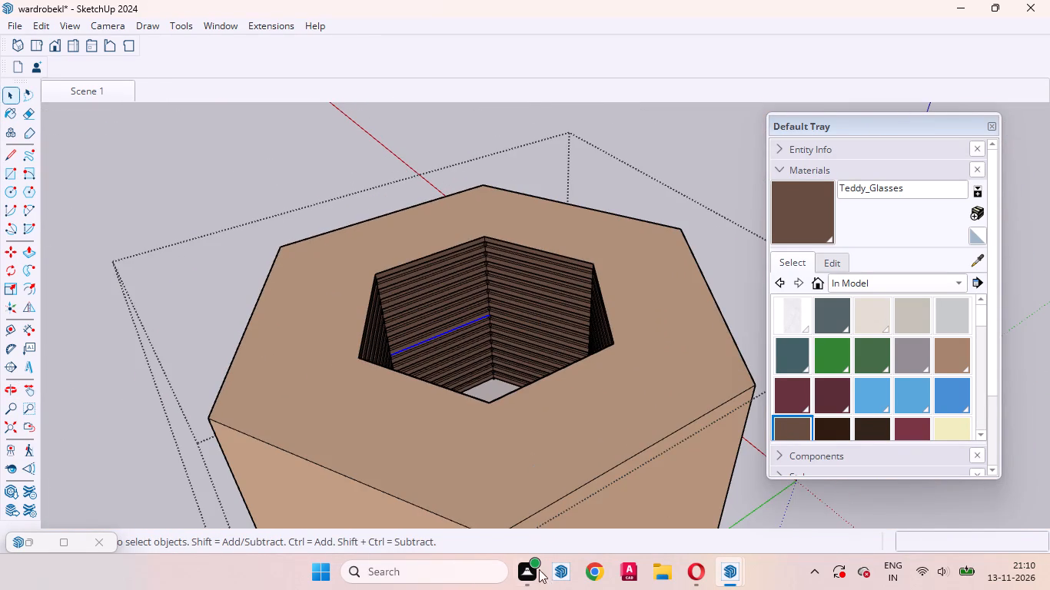
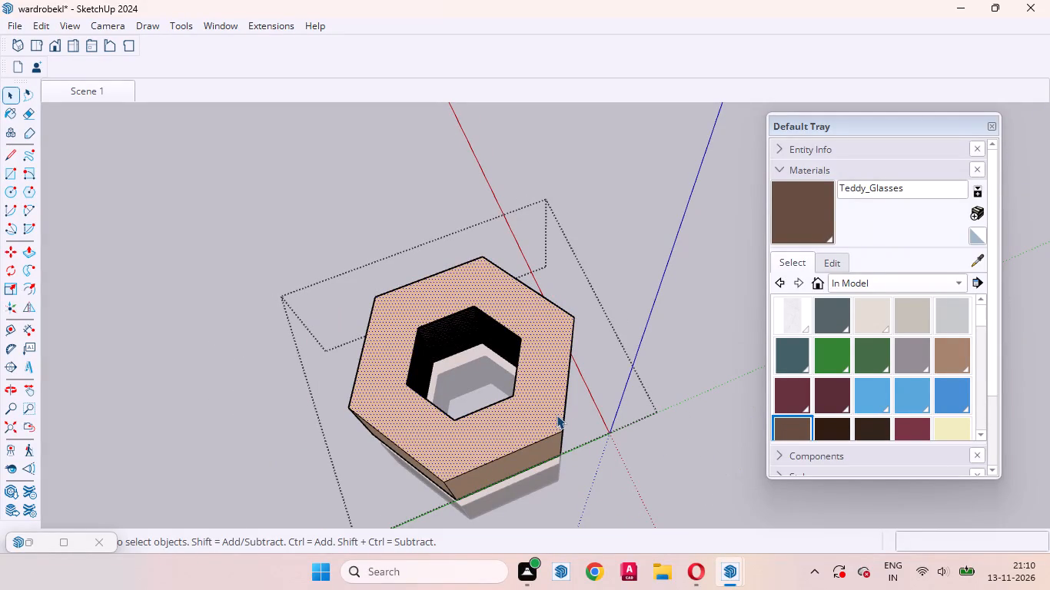
Draw a circle of about 4" radius at one corner of the hexagonal ring's top face.
key(c)
scroll(533, 423, up, 4)
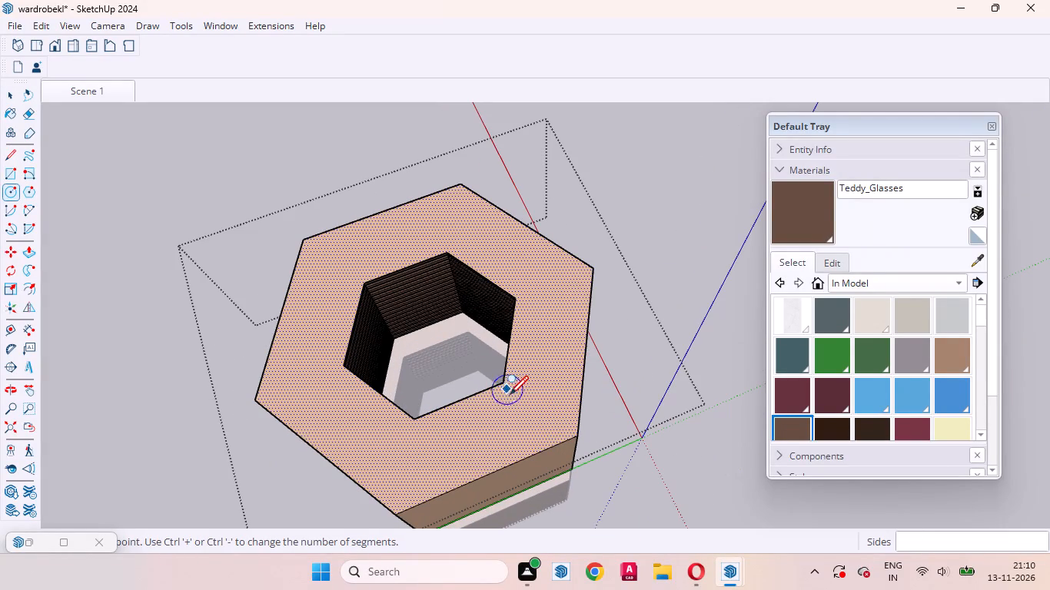
click(530, 411)
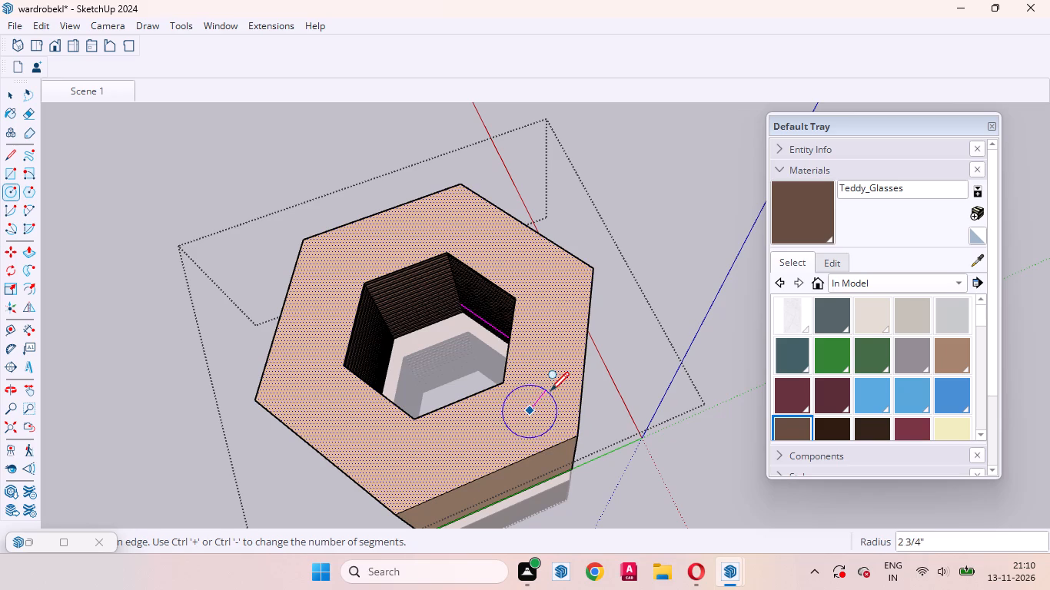
click(501, 385)
Draw a second circle of about 3 3/4" radius at the adjacent corner of the ring's top face.
scroll(619, 318, down, 5)
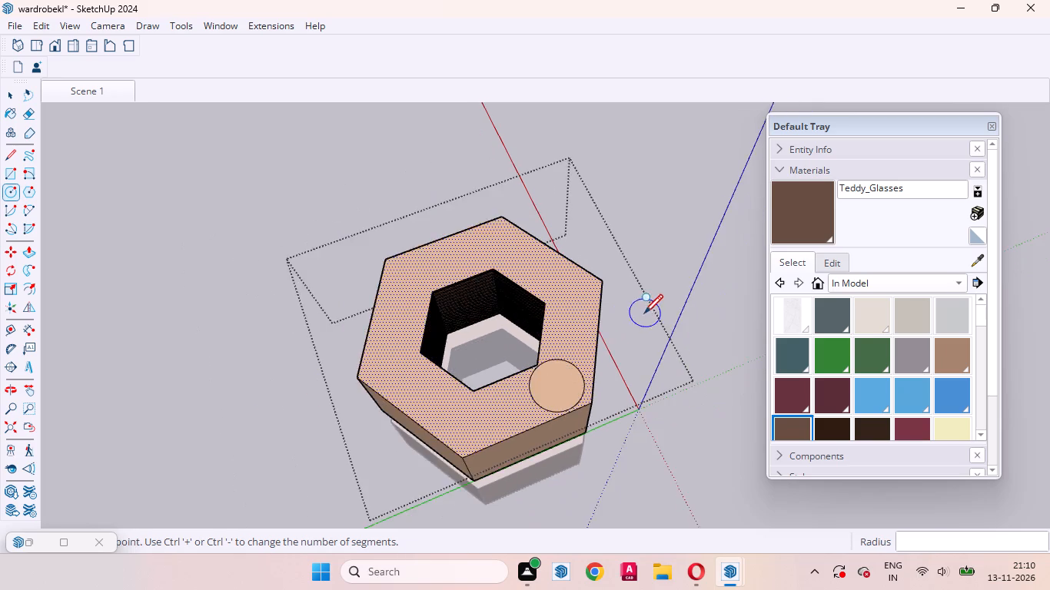
scroll(644, 312, down, 2)
scroll(473, 423, up, 7)
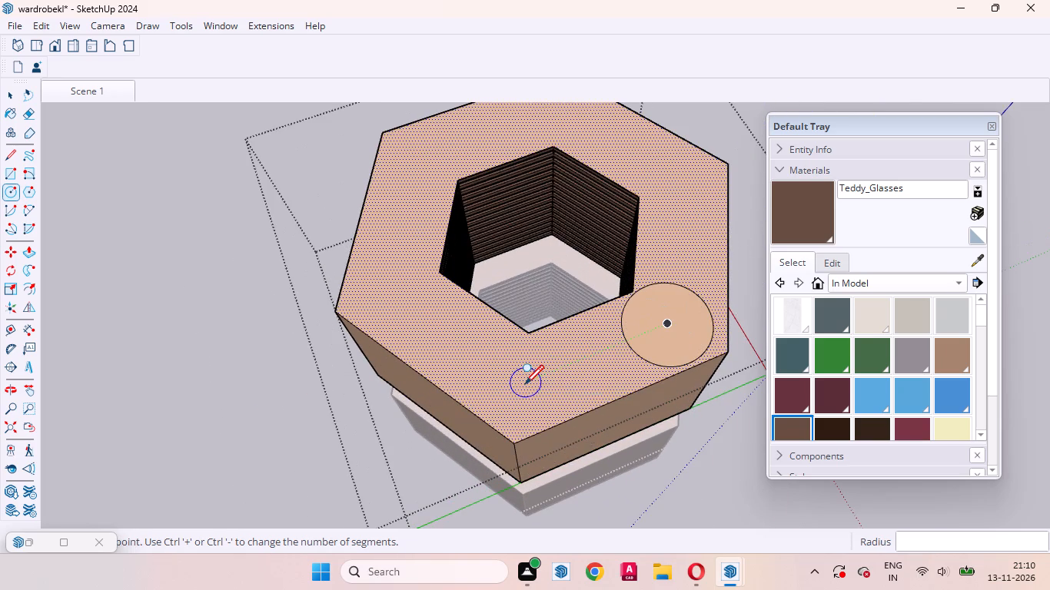
click(528, 381)
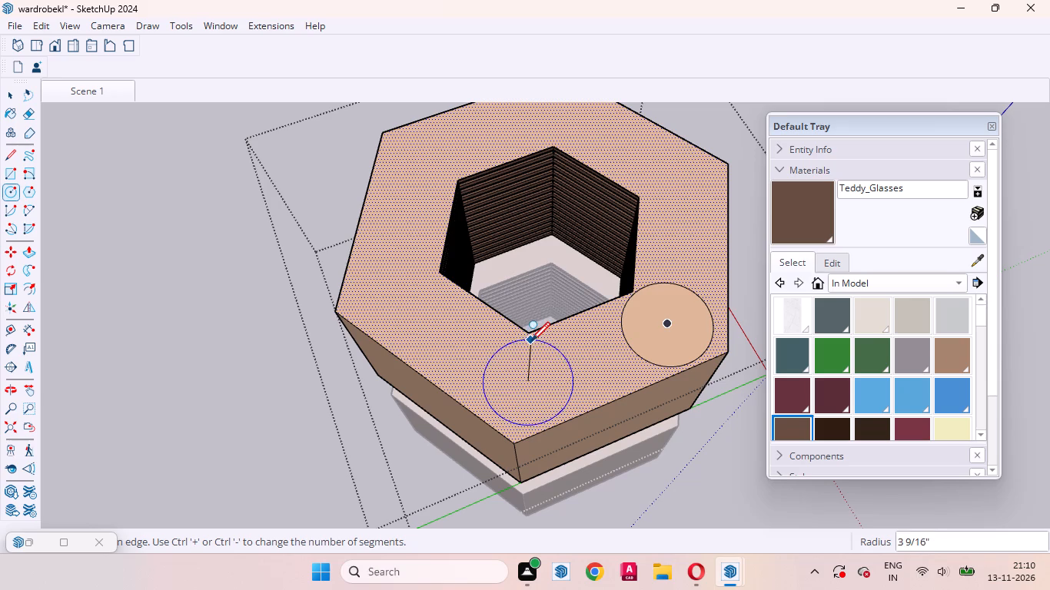
click(530, 336)
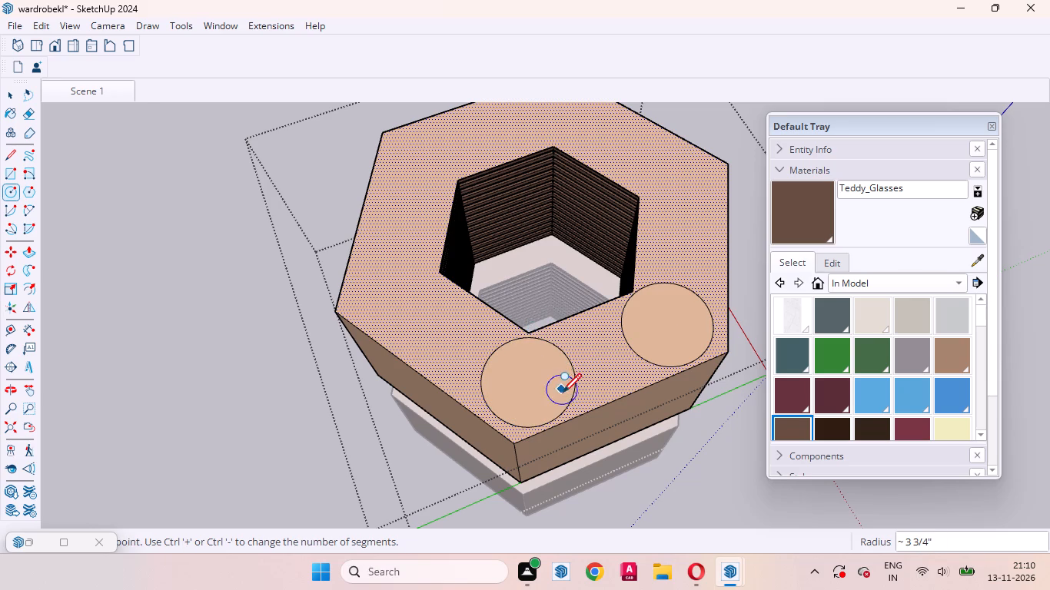
key(space)
Draw a third circle of about 3 9/16" radius at the next empty corner of the ring's top face.
click(543, 383)
middle_drag(557, 399, 304, 419)
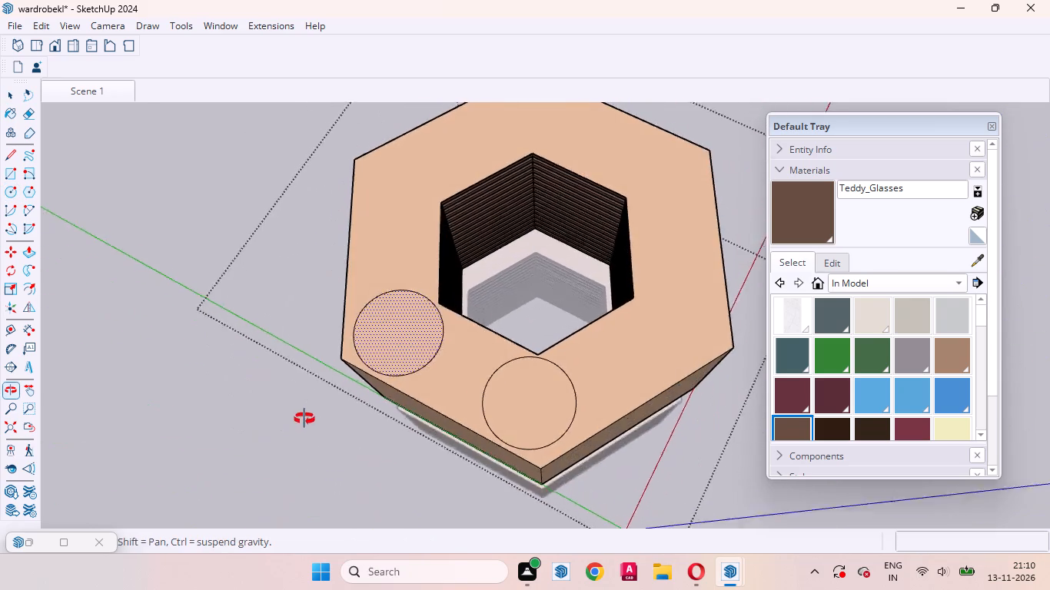
middle_drag(304, 419, 304, 416)
scroll(379, 336, up, 3)
scroll(398, 351, down, 8)
middle_drag(450, 370, 155, 309)
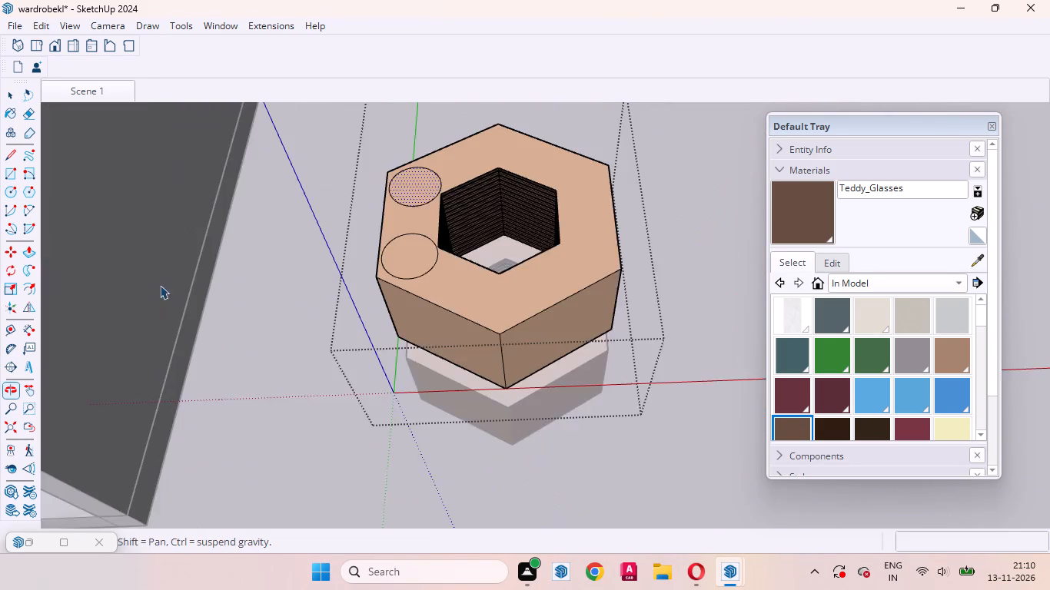
scroll(495, 272, up, 3)
click(494, 287)
middle_drag(498, 321, 498, 376)
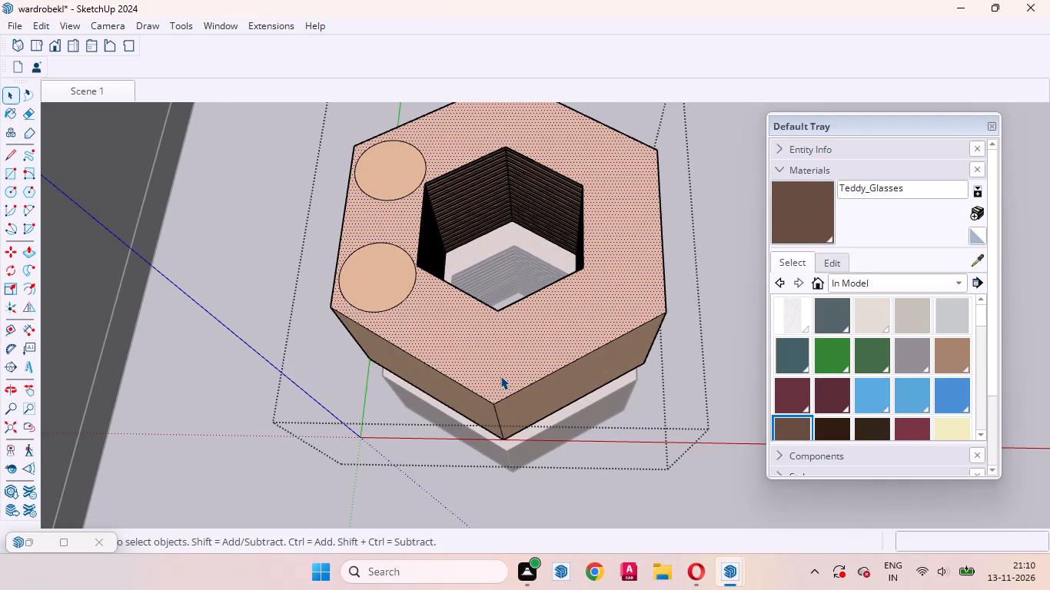
key(c)
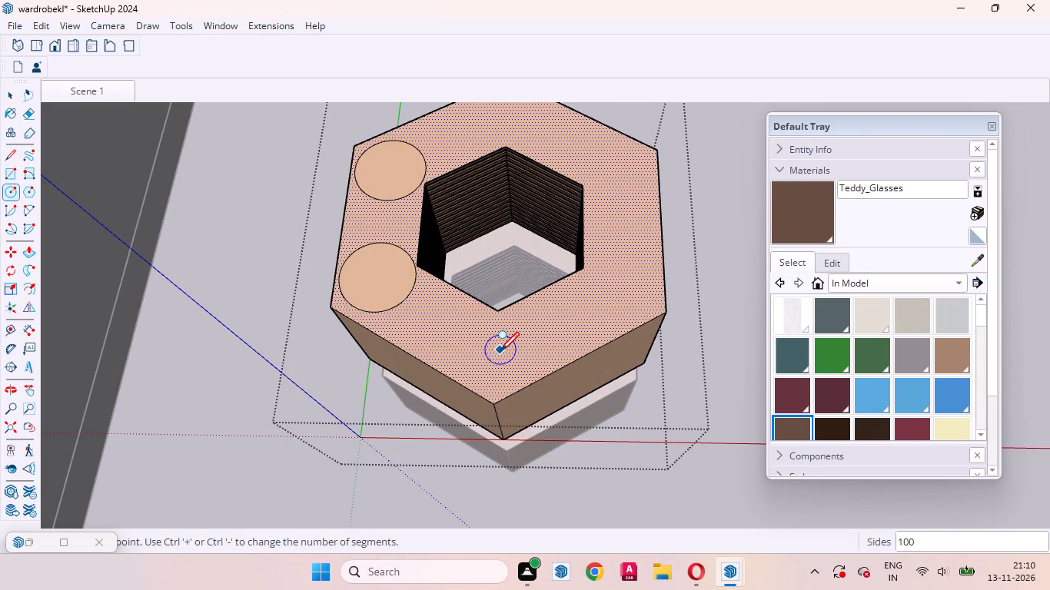
click(500, 350)
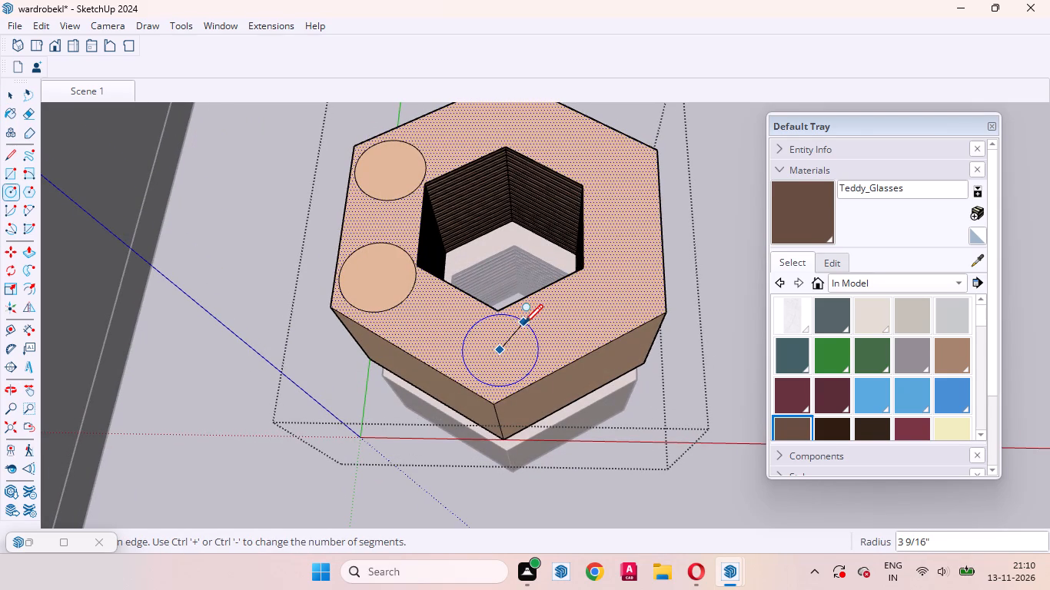
click(524, 322)
key(space)
Draw a fourth circle of about 3 3/8" radius at the next empty corner of the ring's top face.
scroll(432, 452, down, 9)
middle_drag(523, 416, 193, 445)
scroll(455, 270, up, 11)
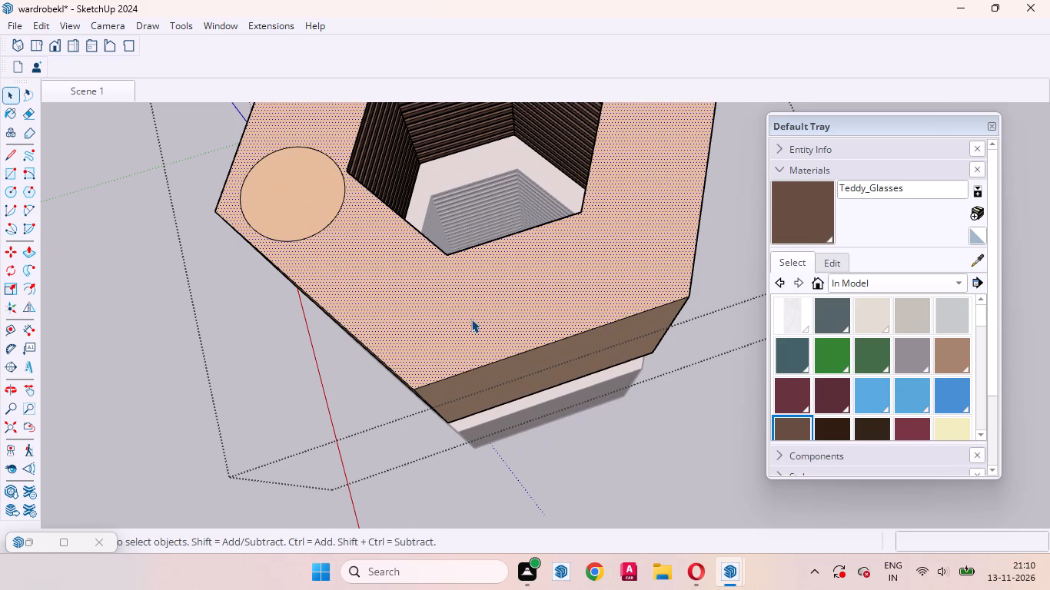
key(c)
middle_drag(470, 323, 507, 319)
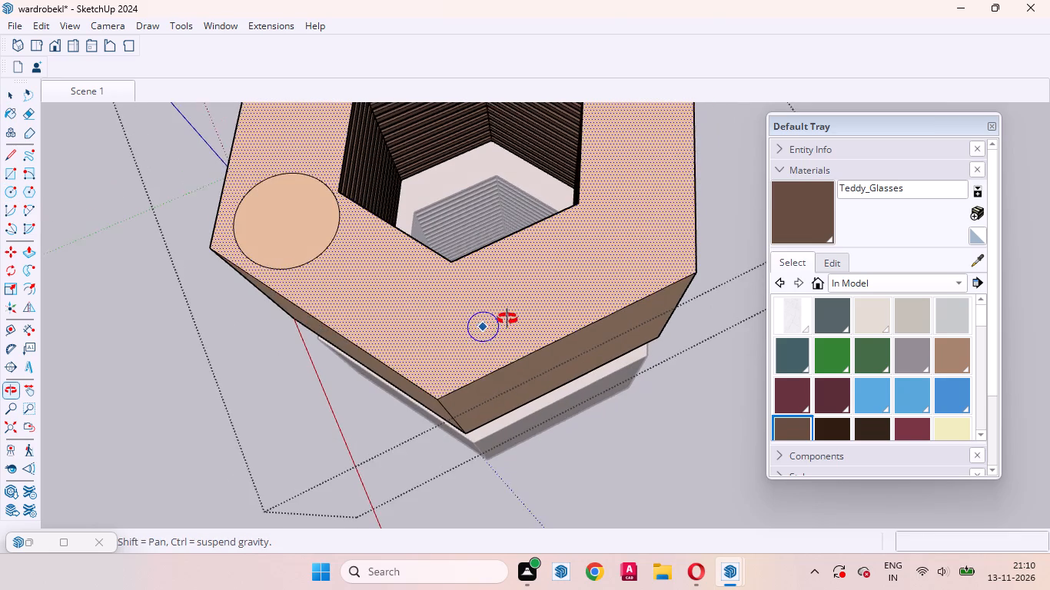
middle_drag(507, 319, 510, 318)
click(454, 319)
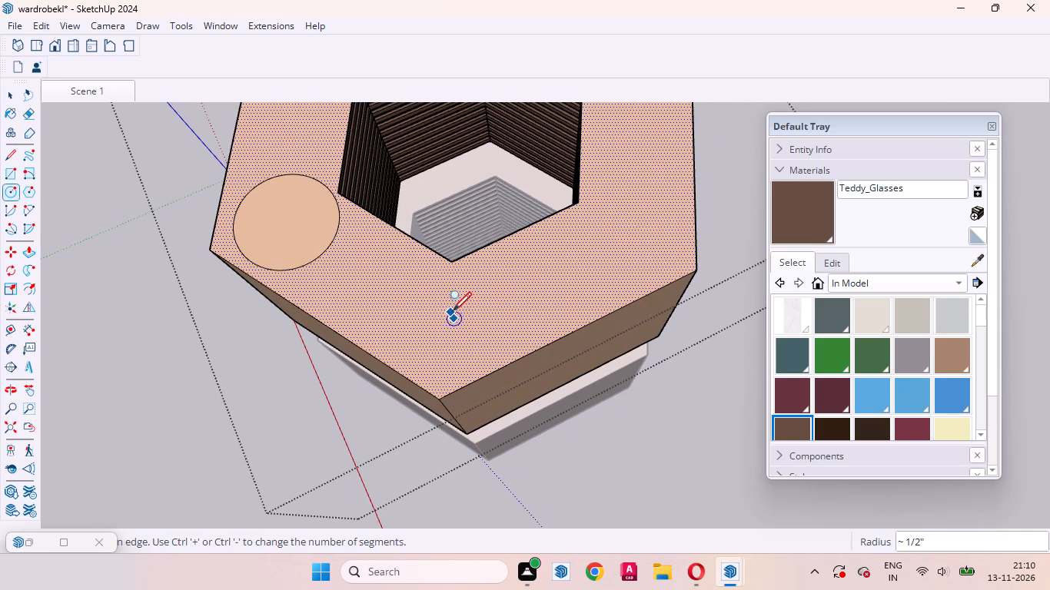
click(481, 275)
key(space)
Draw a fifth circle at the next empty corner of the ring's top face, similar in size to the others.
scroll(414, 403, down, 9)
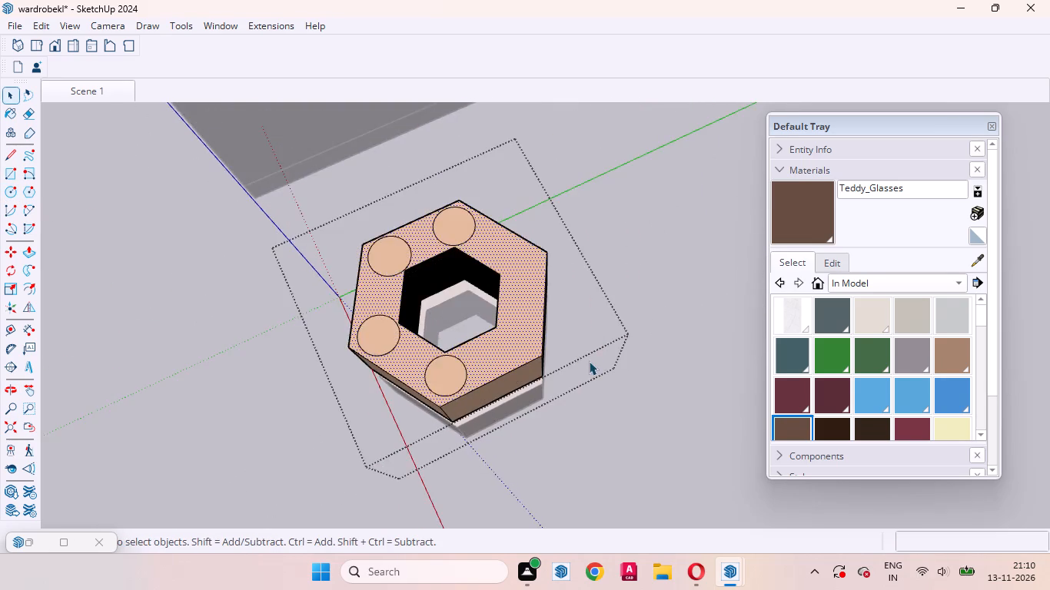
middle_drag(588, 361, 233, 359)
scroll(476, 240, up, 11)
middle_drag(506, 316, 560, 334)
key(c)
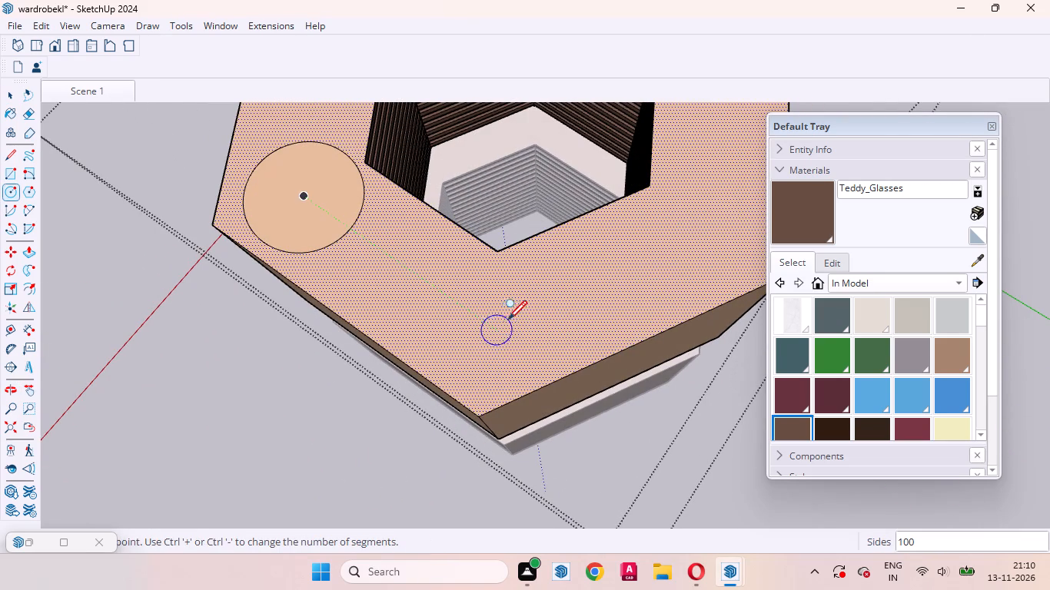
middle_drag(524, 318, 571, 300)
middle_drag(515, 316, 520, 393)
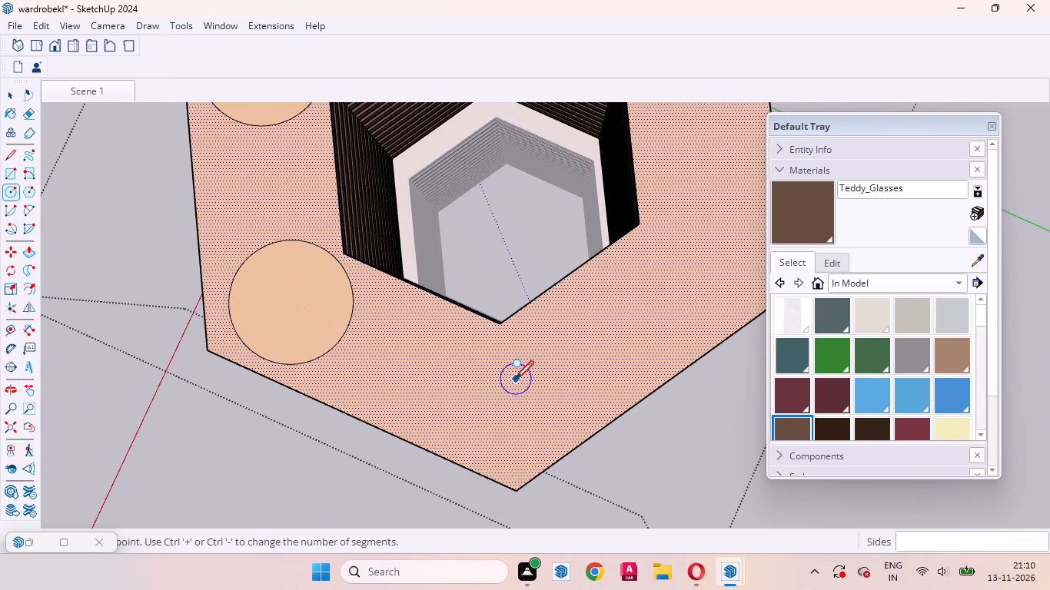
click(514, 389)
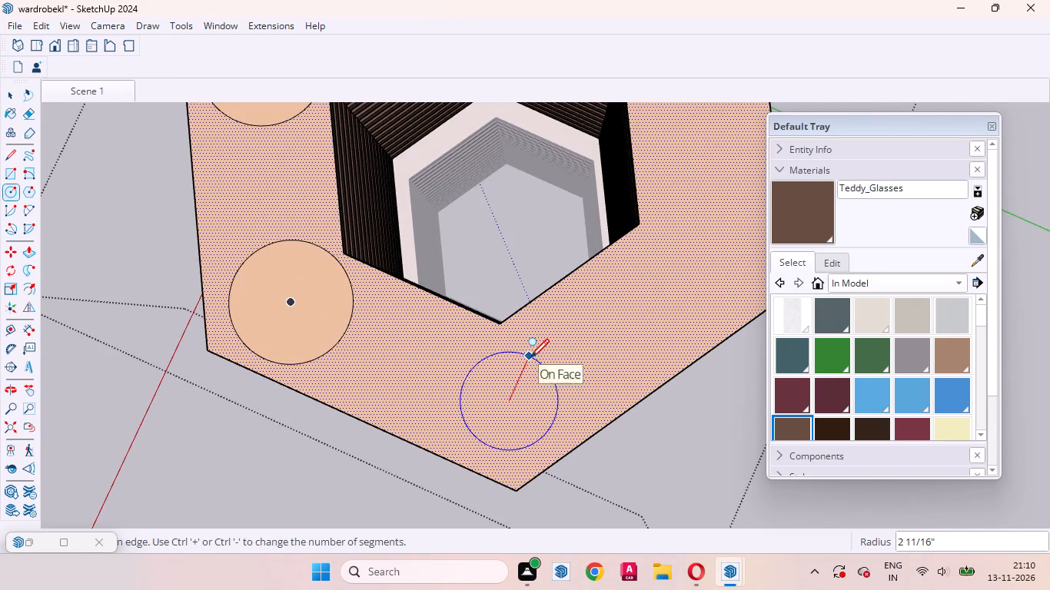
click(535, 340)
key(space)
Draw a sixth circle of about 3 3/4" radius at the last empty corner of the ring's top face.
scroll(530, 406, down, 2)
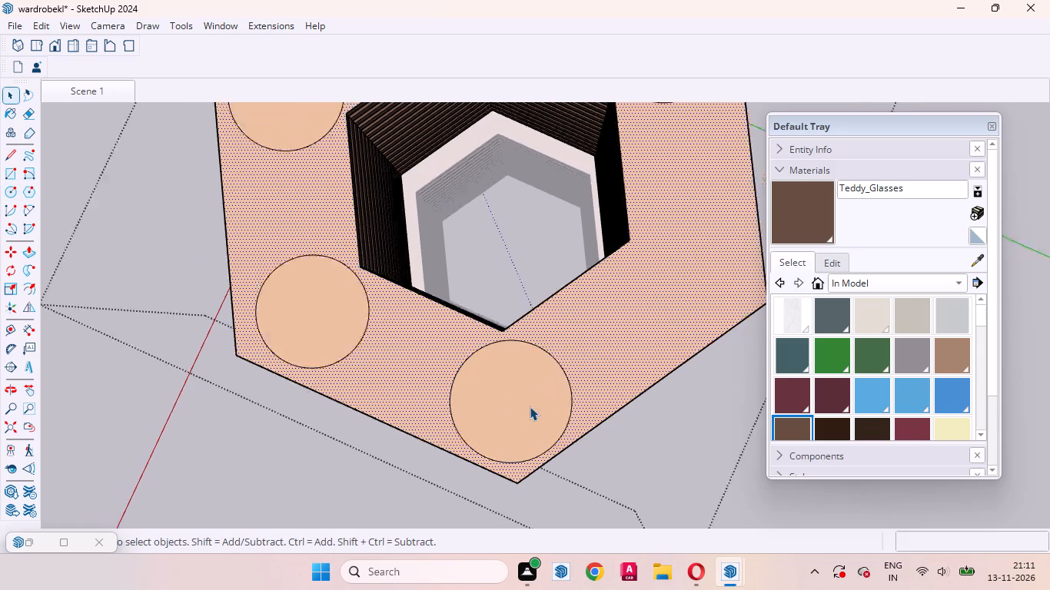
scroll(530, 406, down, 8)
middle_drag(554, 386, 223, 303)
scroll(344, 270, up, 3)
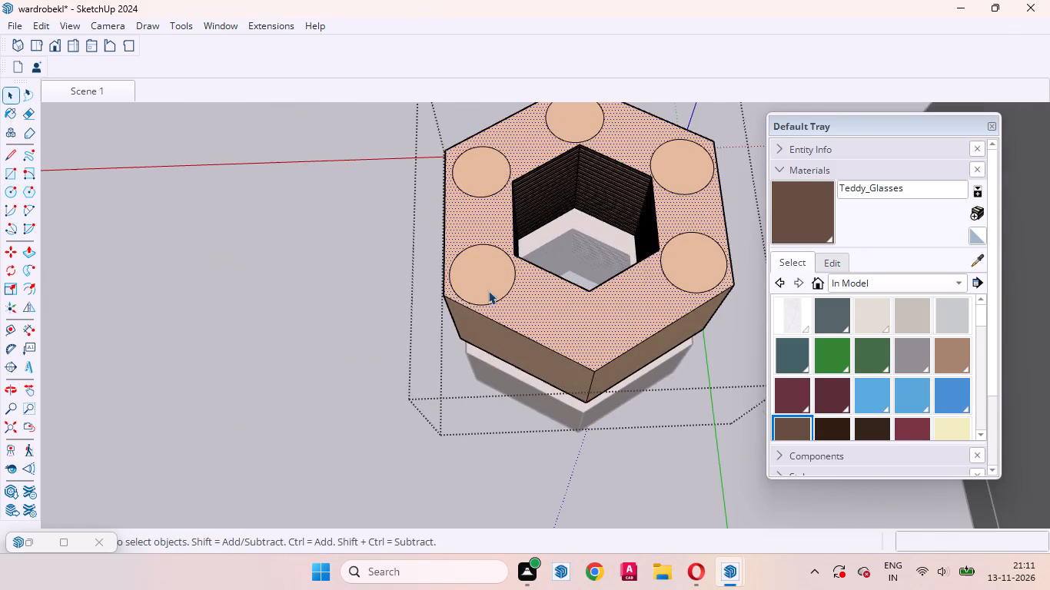
middle_drag(549, 302, 494, 396)
scroll(481, 393, up, 1)
scroll(465, 329, down, 7)
scroll(535, 360, up, 3)
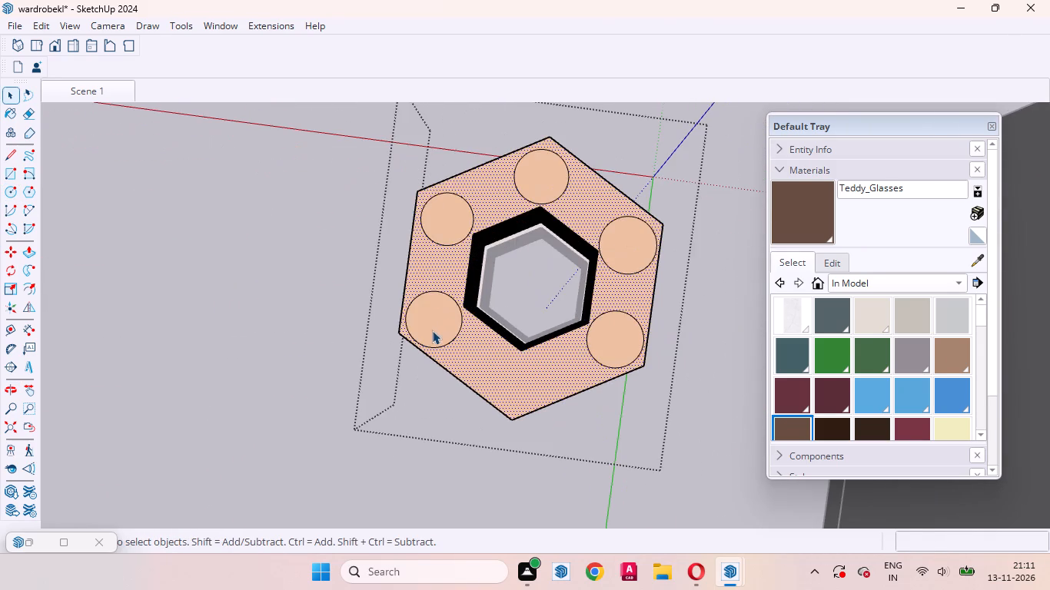
scroll(430, 330, down, 3)
scroll(427, 326, up, 1)
key(c)
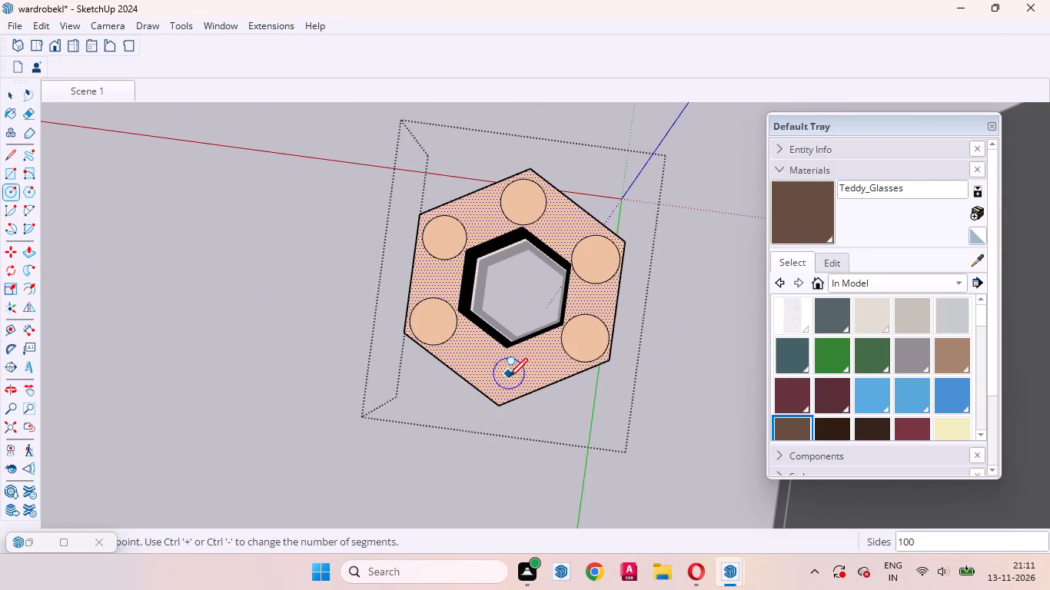
click(503, 376)
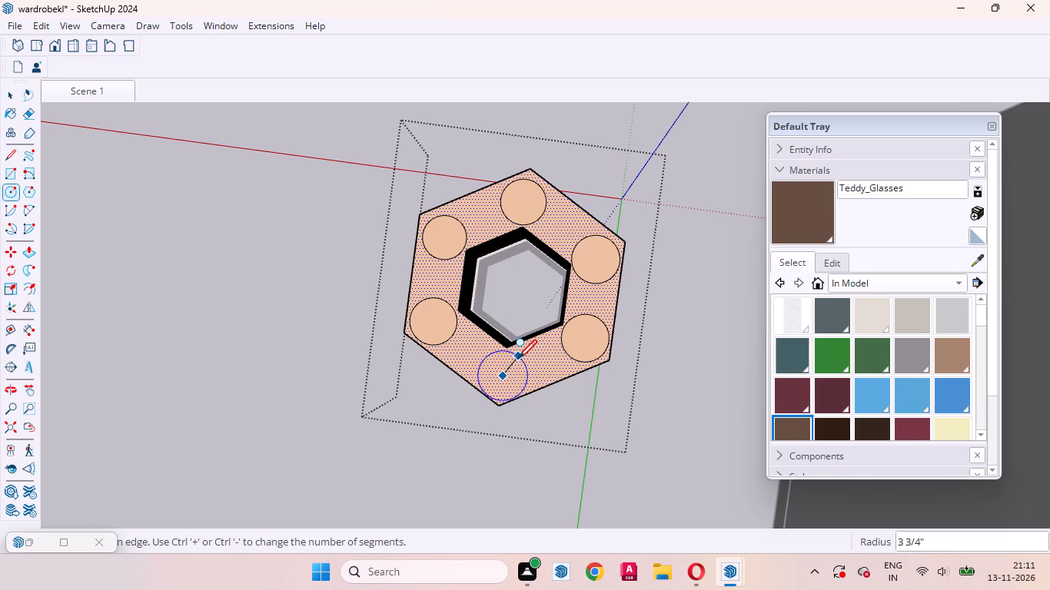
click(518, 357)
key(space)
Move the sixth circle's face about 1/2" within its corner of the ring's top face.
click(507, 381)
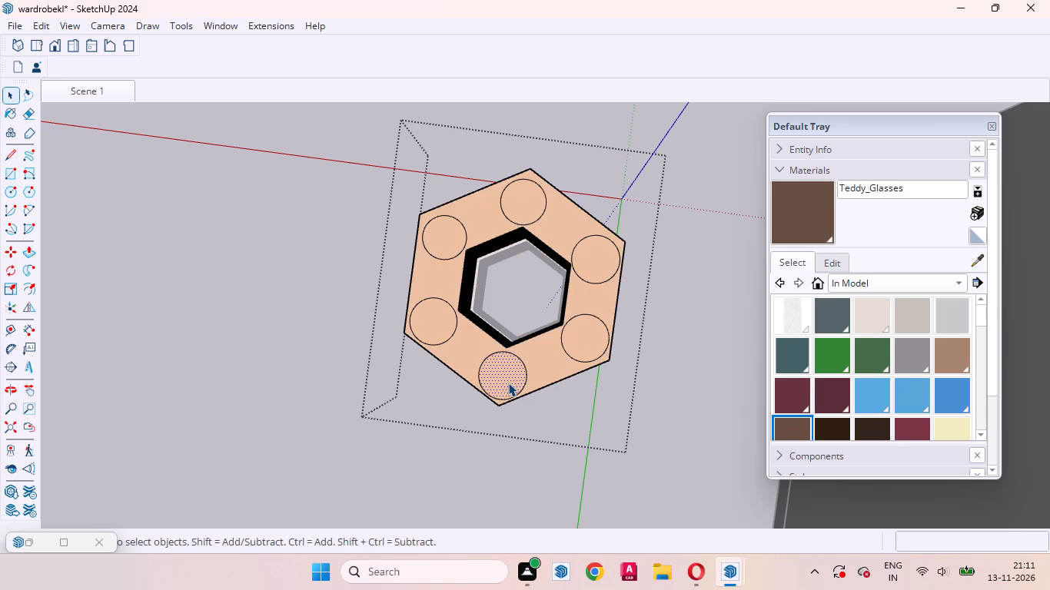
key(m)
click(508, 383)
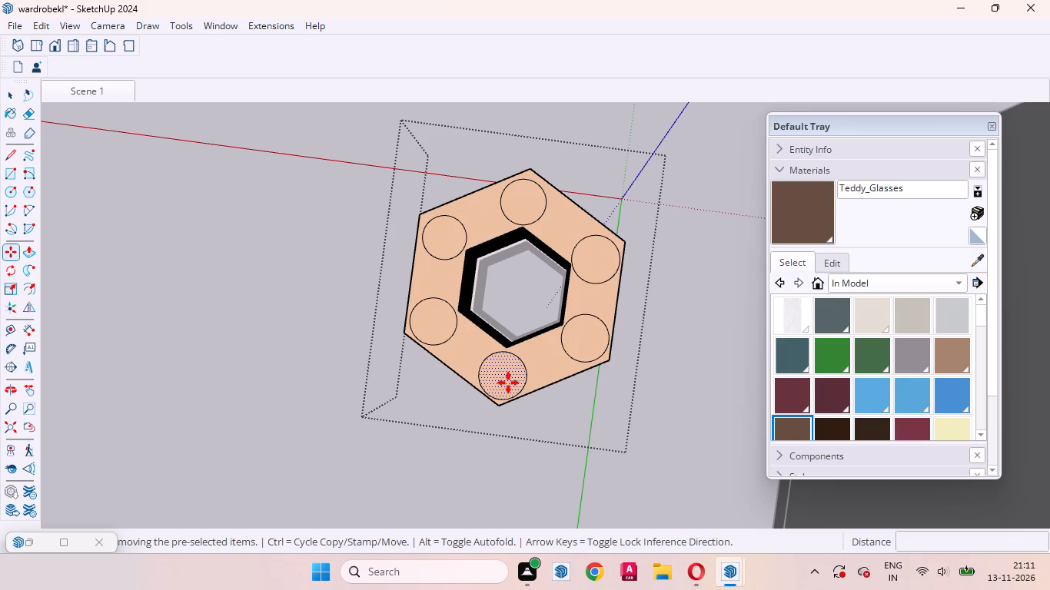
scroll(510, 373, up, 7)
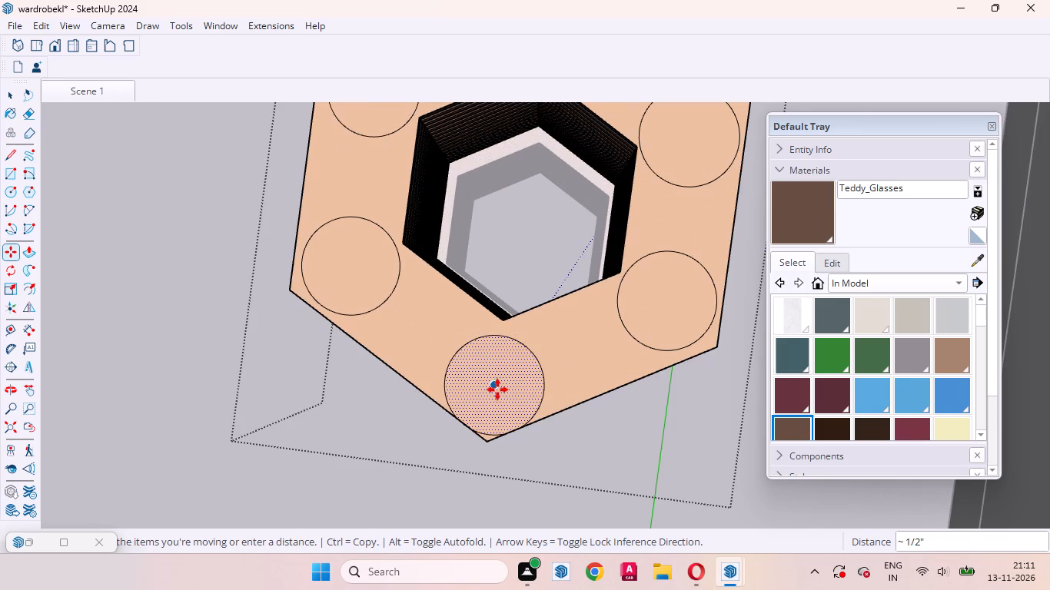
scroll(497, 388, up, 5)
middle_drag(499, 382, 173, 288)
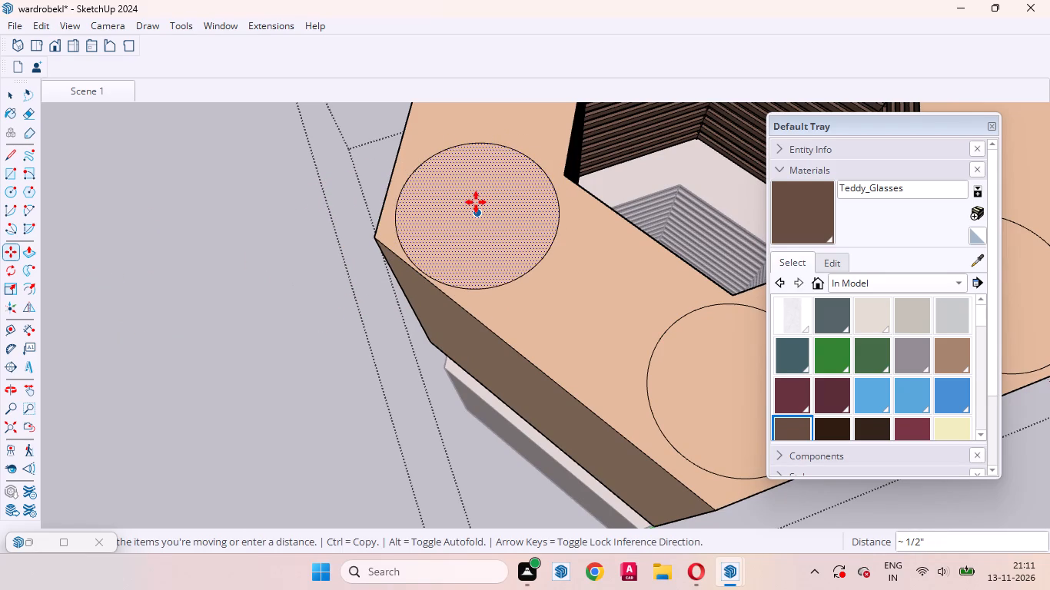
click(476, 191)
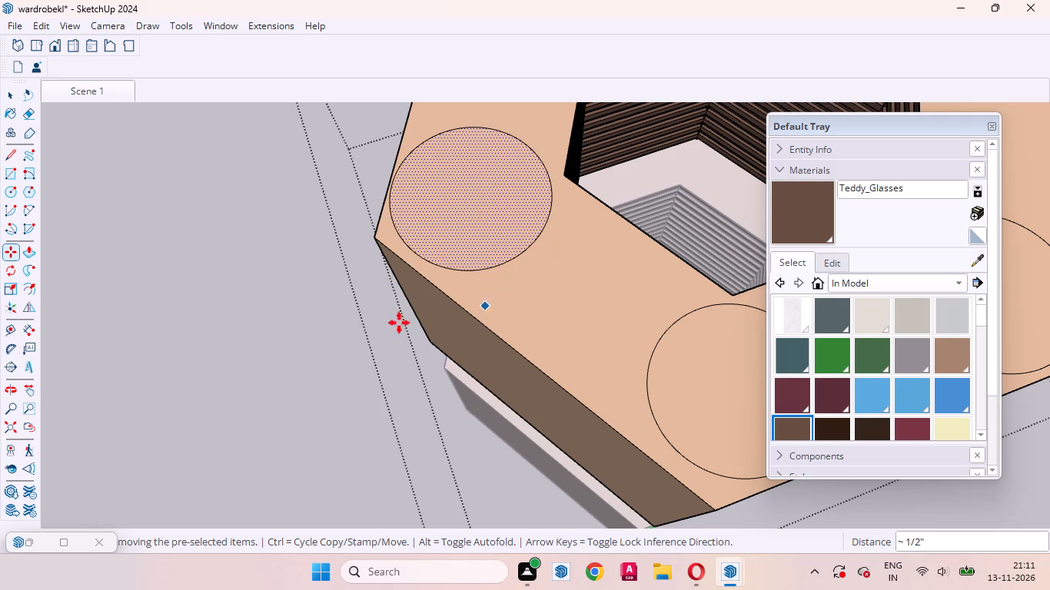
key(space)
Move the sixth circle about 1/2" more to centre it between the ring's inner and outer corners.
middle_drag(387, 355, 732, 421)
scroll(599, 308, down, 8)
middle_drag(583, 357, 566, 360)
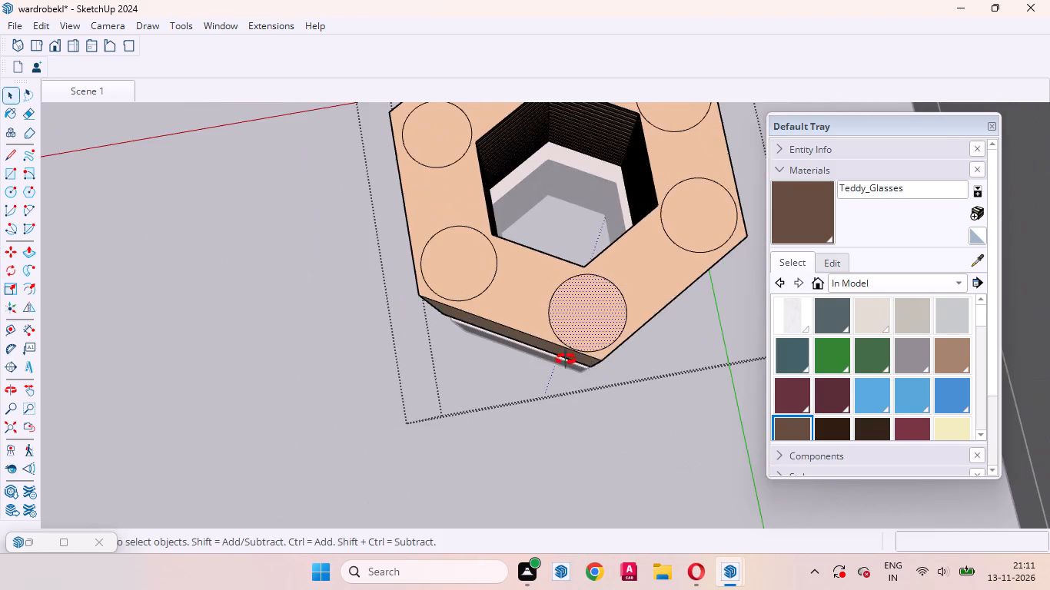
middle_drag(566, 360, 541, 358)
key(m)
scroll(606, 313, up, 9)
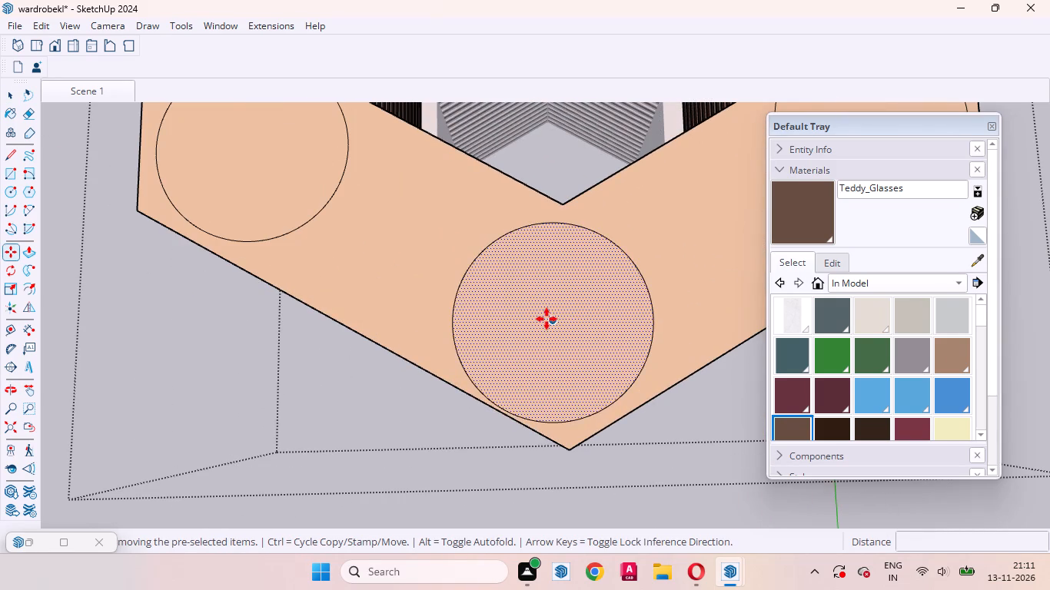
click(547, 319)
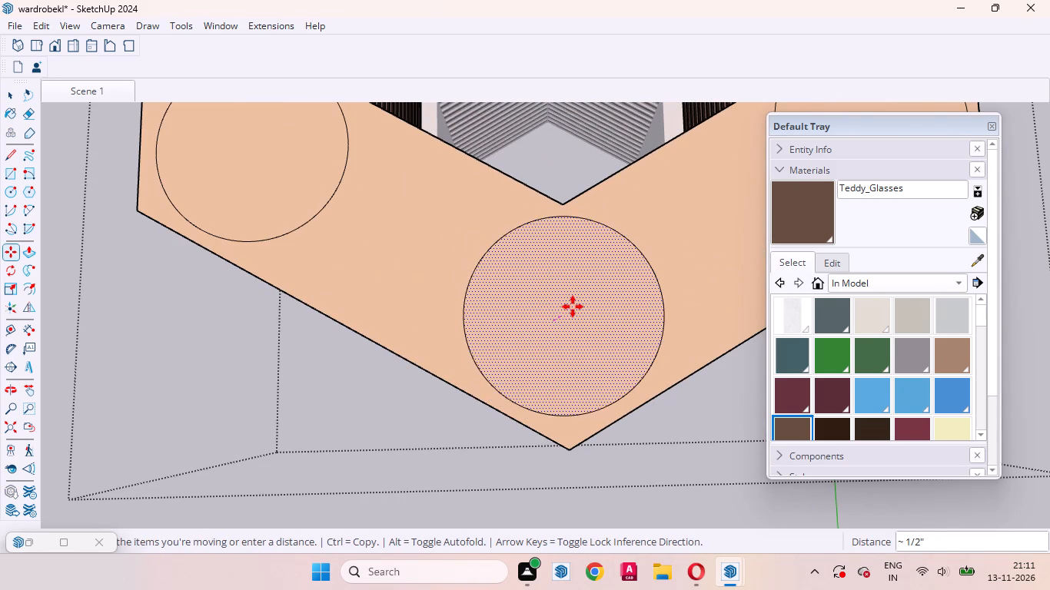
click(573, 307)
key(space)
click(657, 480)
Push/Pull the sixth circle's face up 16" from the ring's top to form a cylinder.
scroll(567, 328, down, 16)
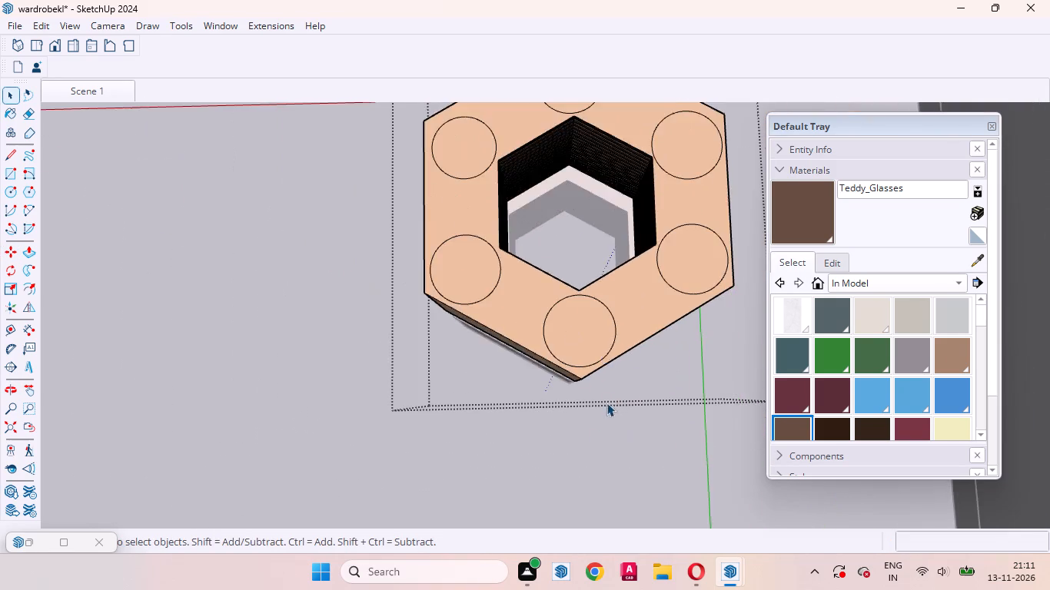
scroll(606, 403, down, 2)
middle_drag(587, 436, 495, 363)
scroll(532, 353, up, 3)
click(590, 330)
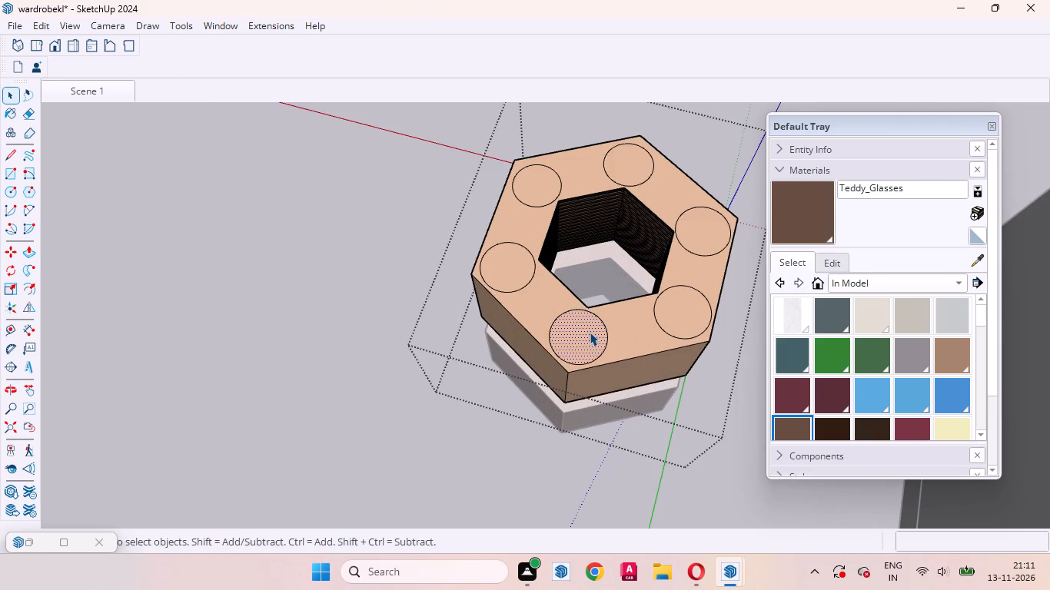
key(p)
click(590, 332)
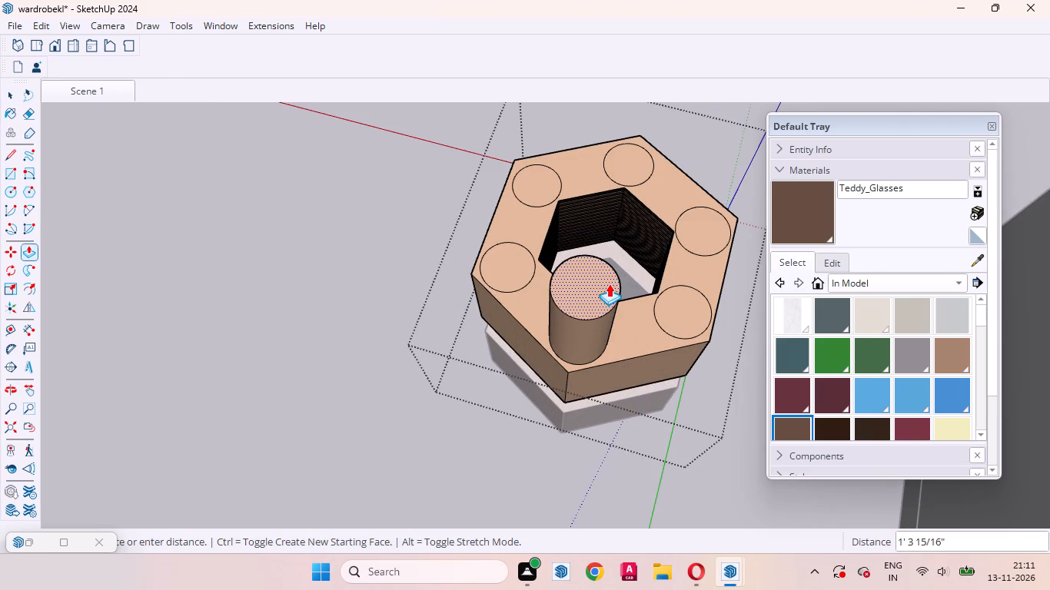
text(16)
key(Return)
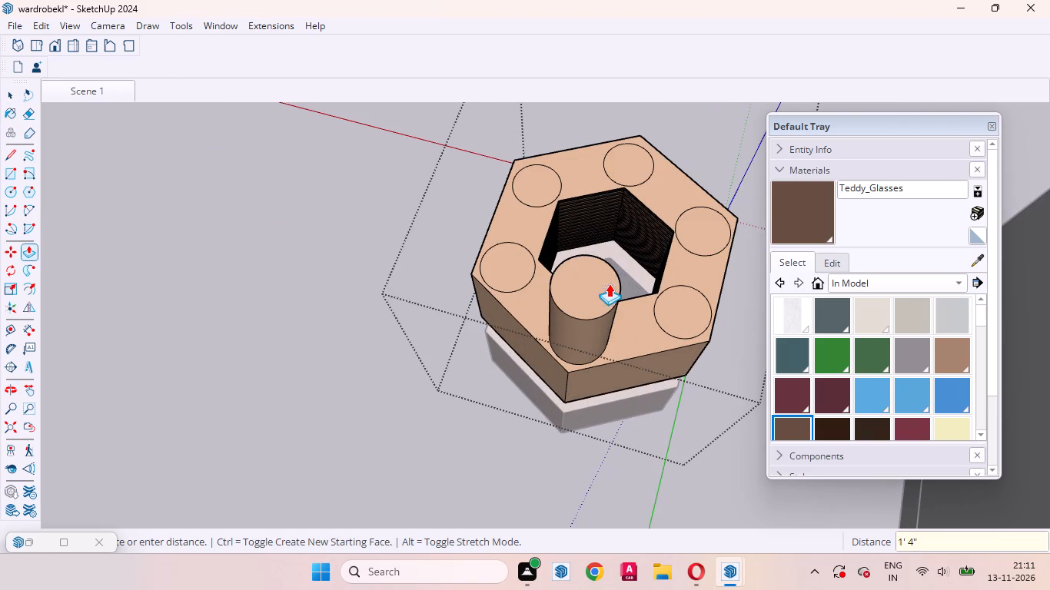
Push/Pull the five remaining circles on the ring's top face up by the same 16" and leave the group.
double_click(689, 310)
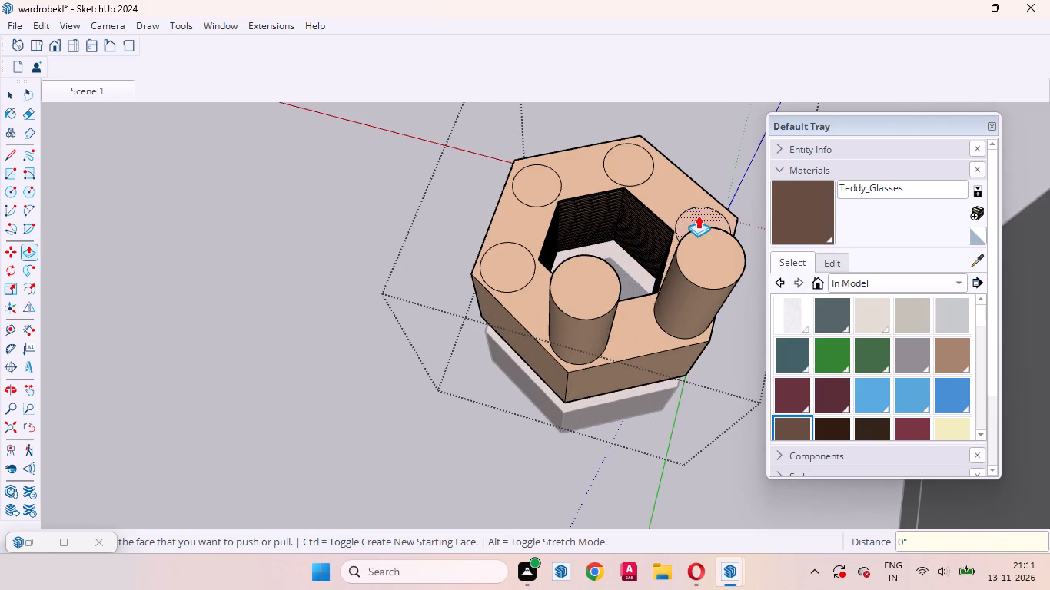
double_click(698, 214)
double_click(633, 159)
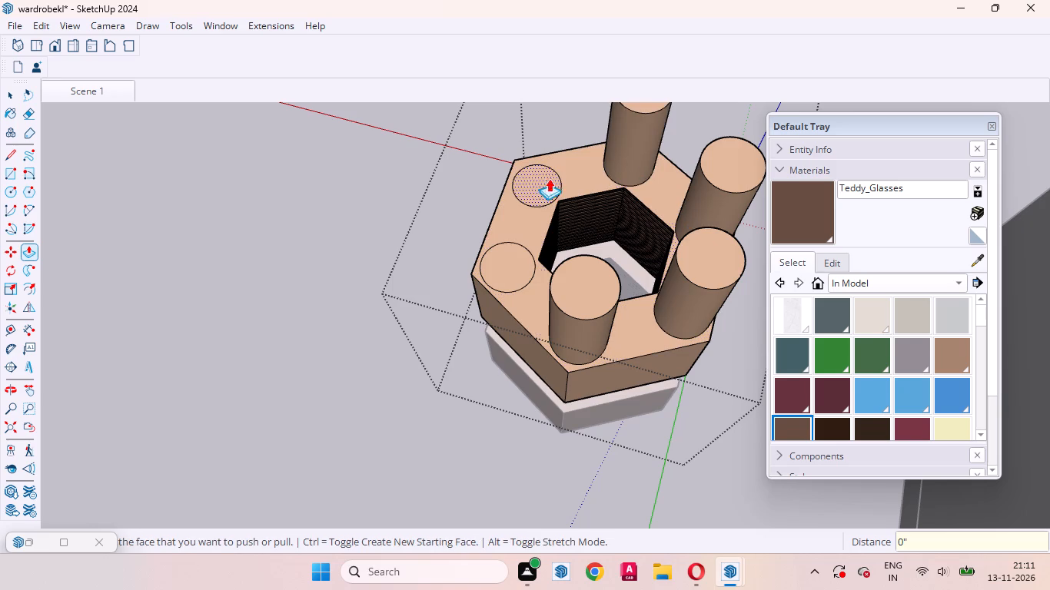
double_click(529, 179)
double_click(517, 257)
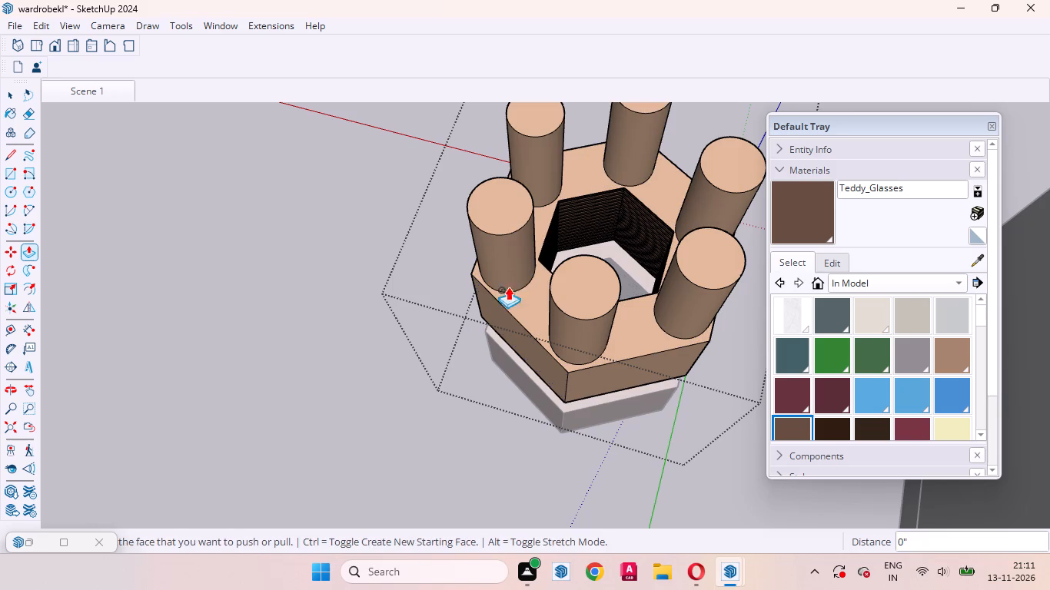
key(space)
scroll(433, 366, down, 8)
middle_drag(483, 389, 638, 94)
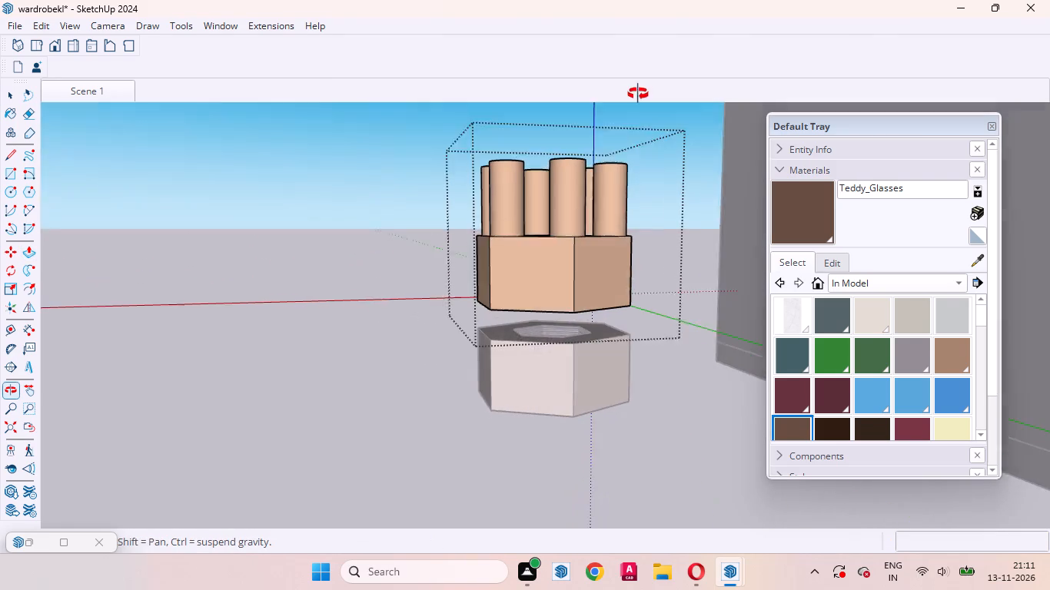
middle_drag(638, 94, 639, 94)
click(390, 311)
middle_drag(462, 303, 501, 332)
click(545, 449)
Move the lower hexagonal ring straight up 4' 6 1/2" so its base rests on top of the six cylinders.
click(545, 406)
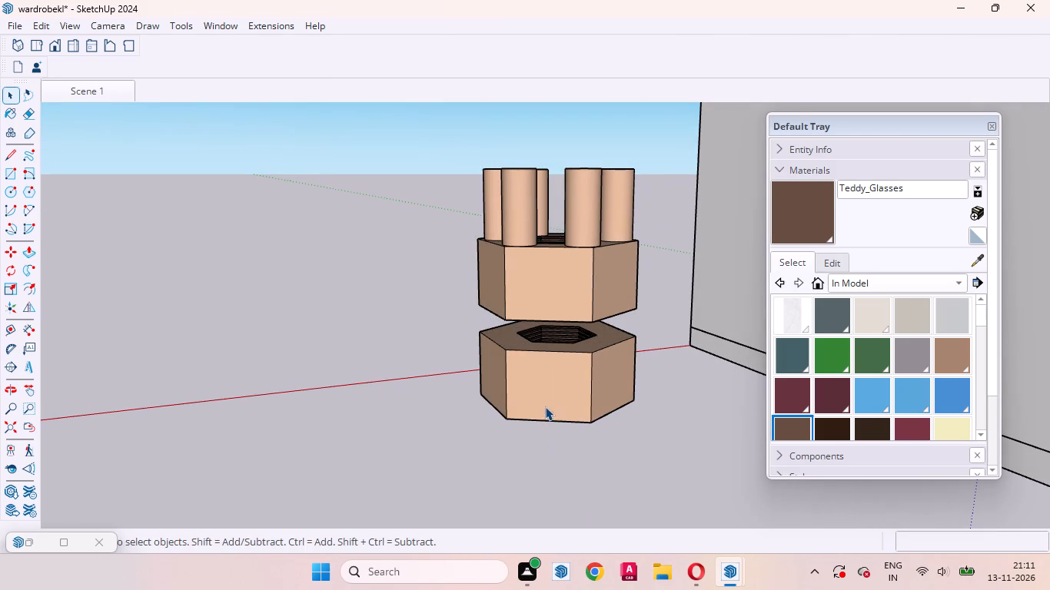
middle_drag(641, 443, 560, 462)
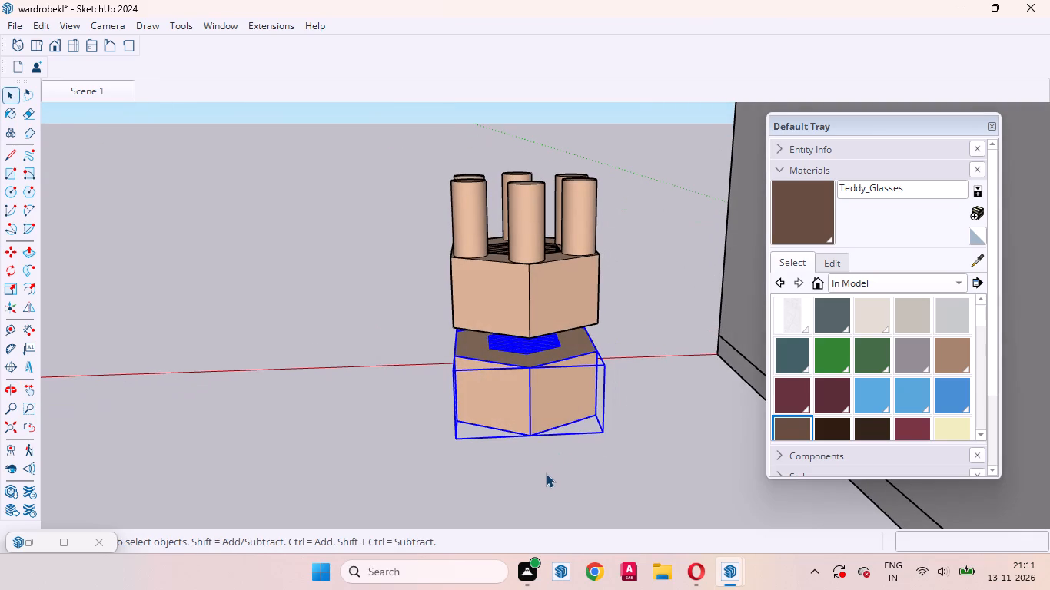
key(m)
scroll(543, 460, up, 4)
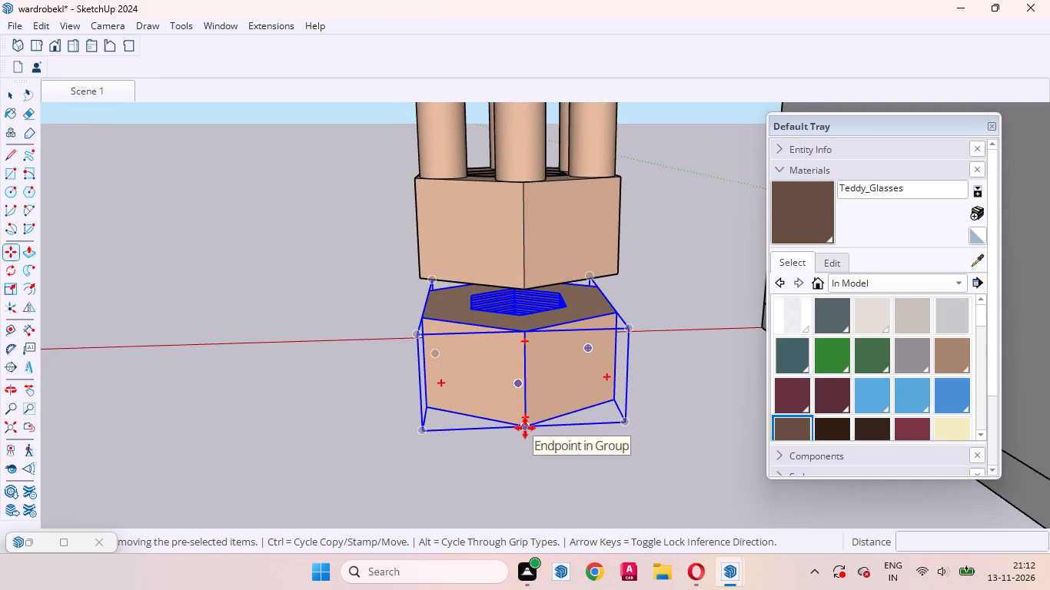
click(525, 428)
scroll(540, 312, down, 7)
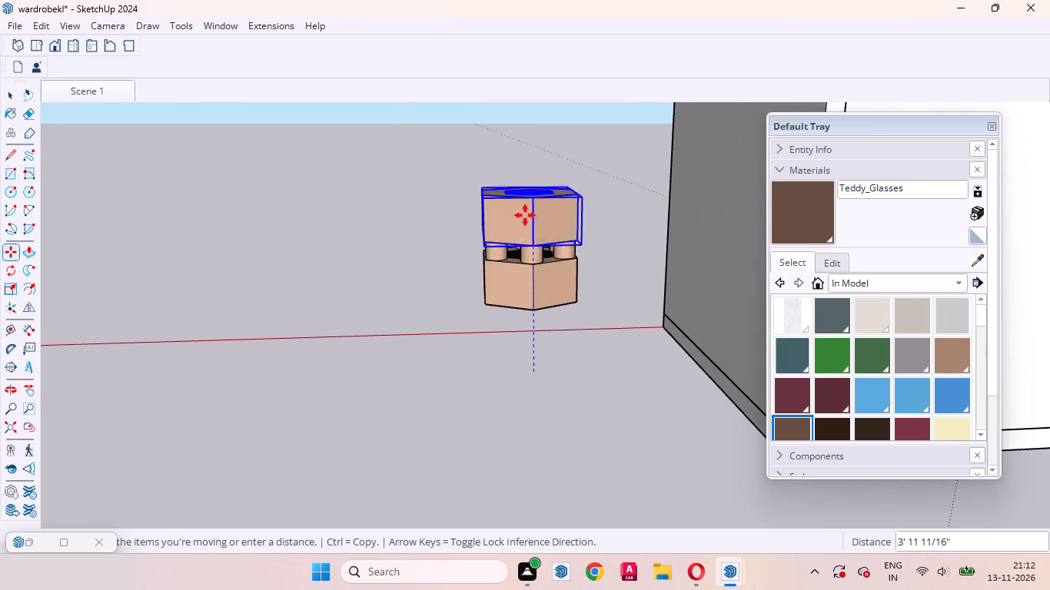
scroll(527, 207, up, 10)
click(533, 220)
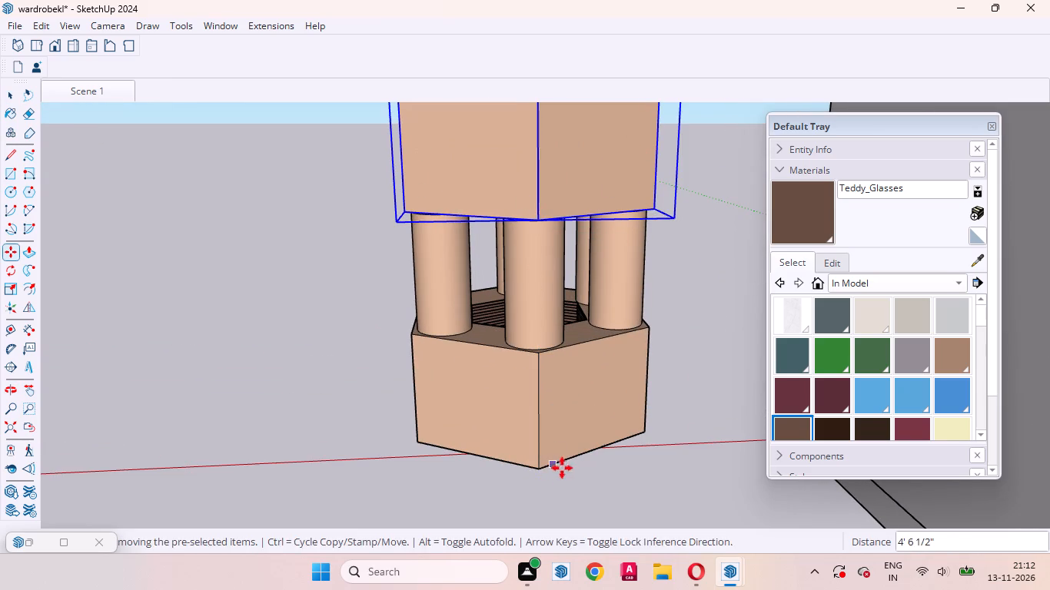
key(space)
middle_drag(539, 485, 653, 411)
click(377, 472)
Examine the stacked hexagonal piece from all sides, including its groups, hollow core and size relative to the room.
scroll(499, 453, down, 3)
middle_drag(500, 440, 497, 381)
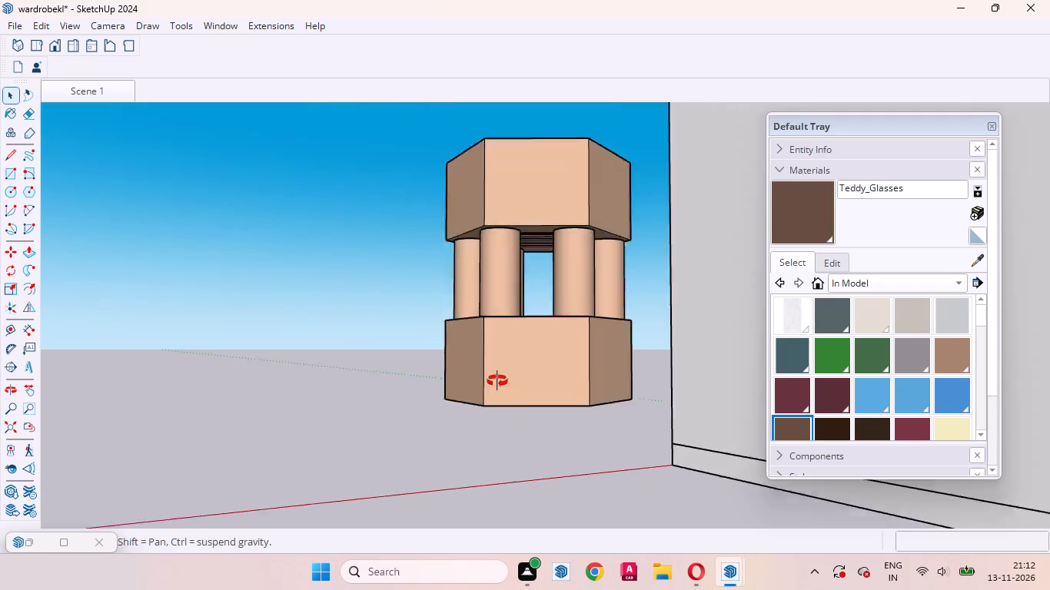
middle_drag(497, 381, 802, 487)
scroll(620, 499, down, 7)
scroll(723, 402, up, 2)
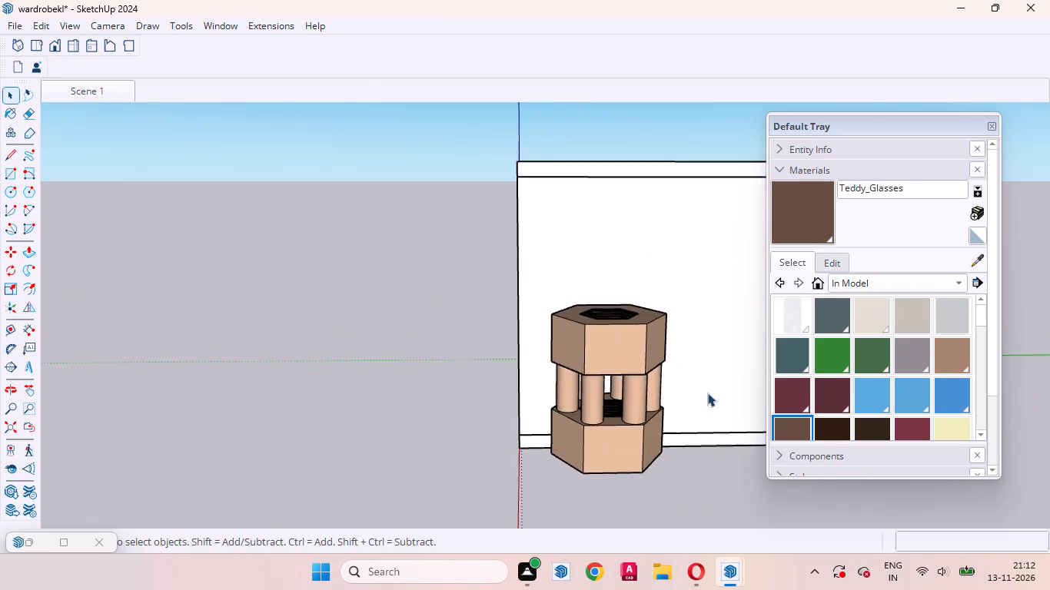
scroll(707, 393, up, 5)
middle_drag(632, 421, 817, 489)
scroll(408, 417, down, 7)
middle_drag(456, 438, 535, 453)
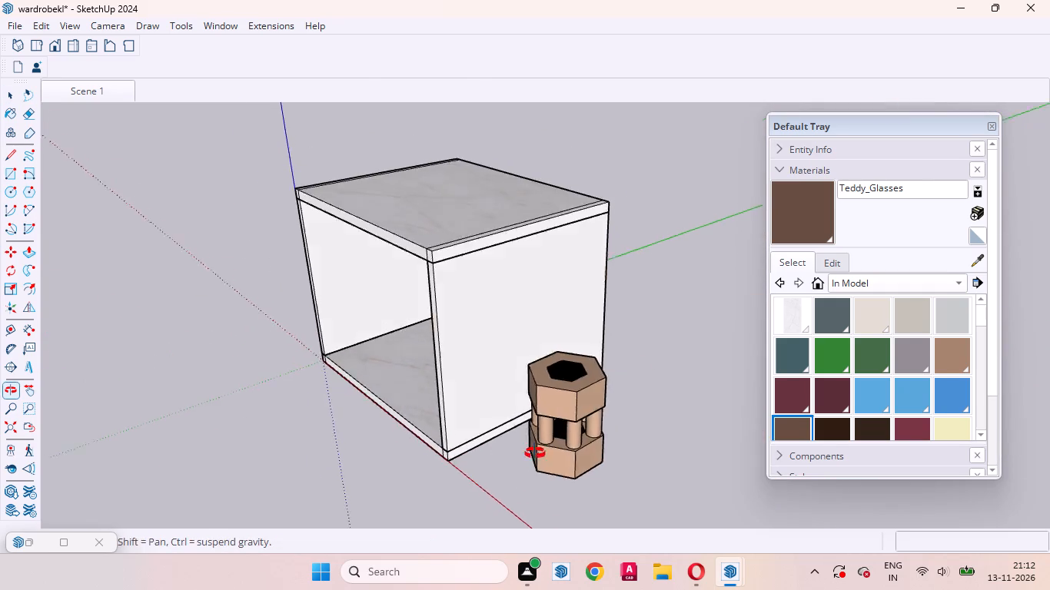
middle_drag(535, 453, 563, 456)
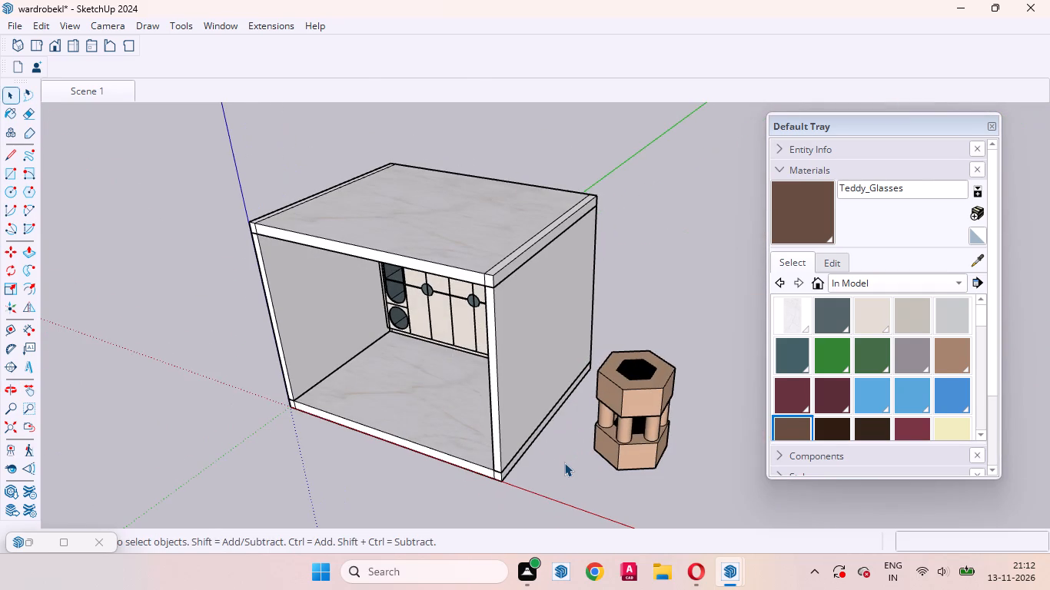
scroll(555, 462, down, 6)
middle_drag(643, 444, 699, 469)
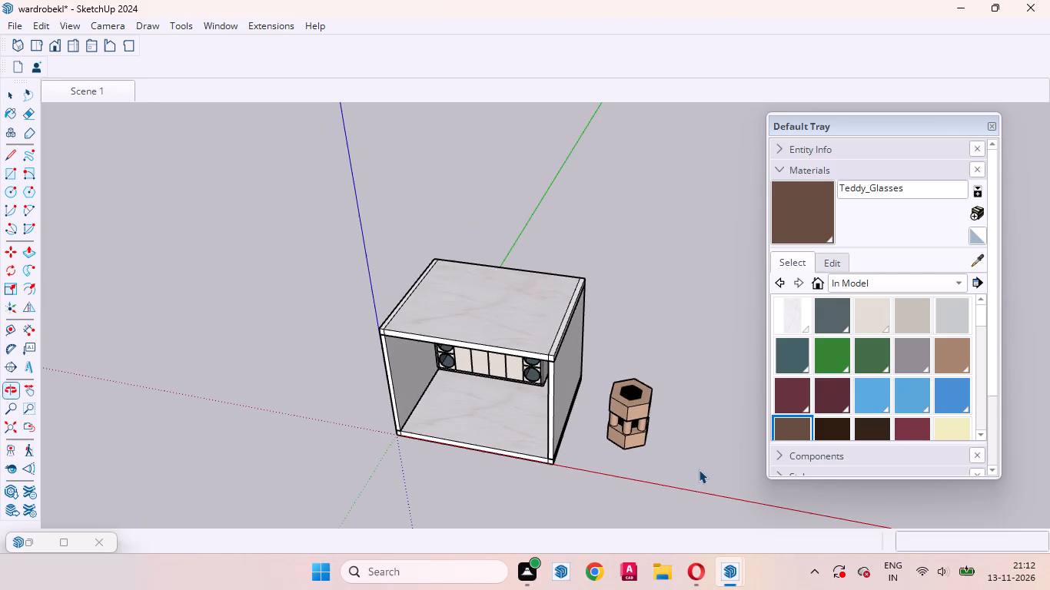
scroll(698, 475, up, 2)
scroll(696, 472, down, 3)
middle_drag(694, 468, 699, 478)
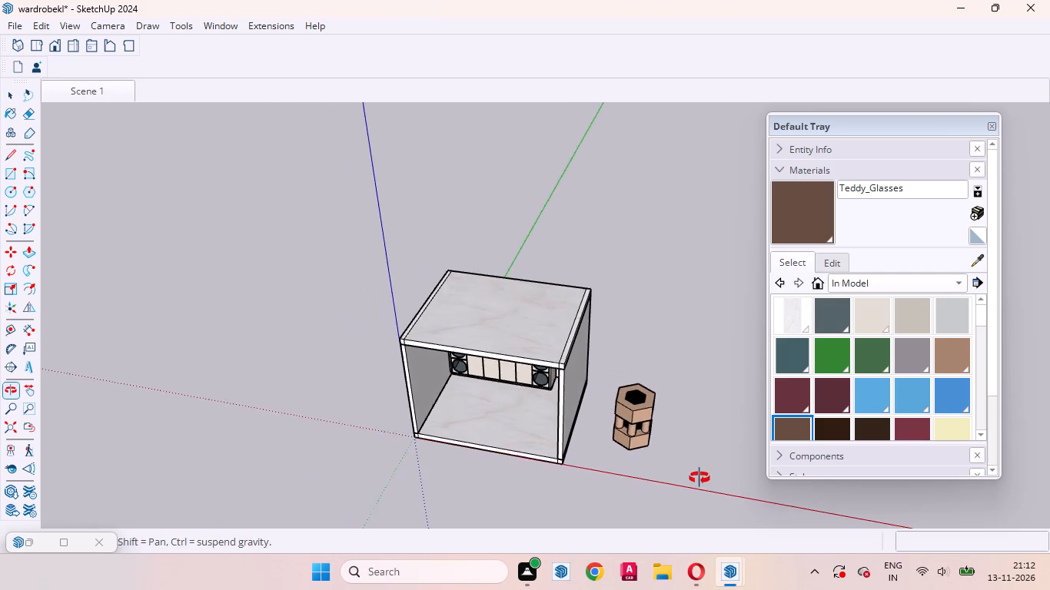
middle_drag(699, 478, 702, 502)
scroll(656, 442, up, 11)
middle_drag(674, 409, 669, 462)
scroll(580, 380, down, 7)
scroll(683, 363, up, 8)
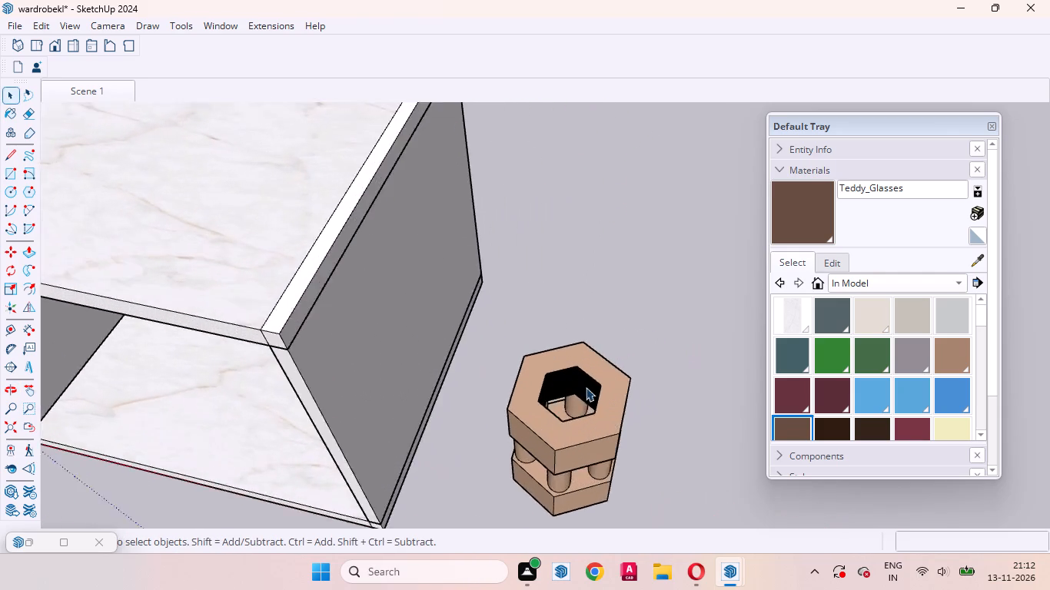
scroll(586, 387, up, 3)
middle_drag(572, 421, 575, 478)
click(559, 382)
scroll(554, 307, down, 6)
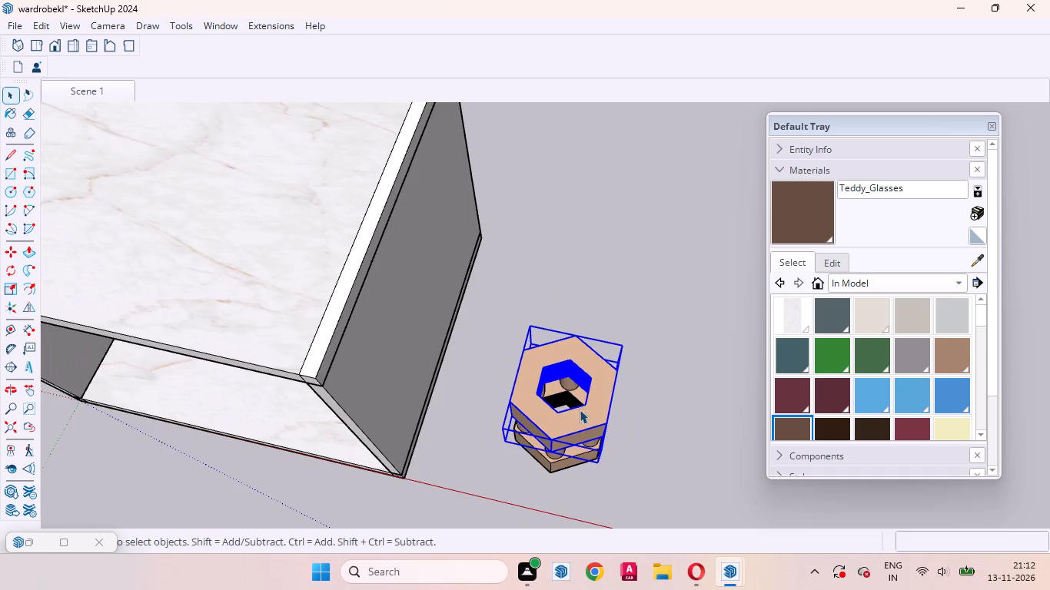
middle_drag(584, 406, 624, 203)
click(586, 467)
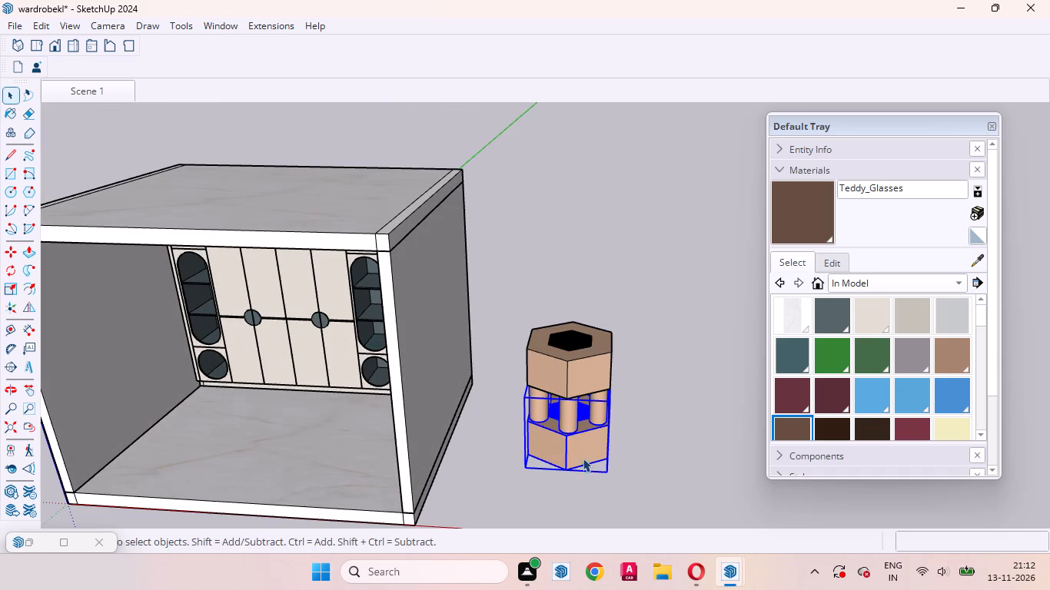
click(567, 423)
middle_drag(627, 479, 606, 370)
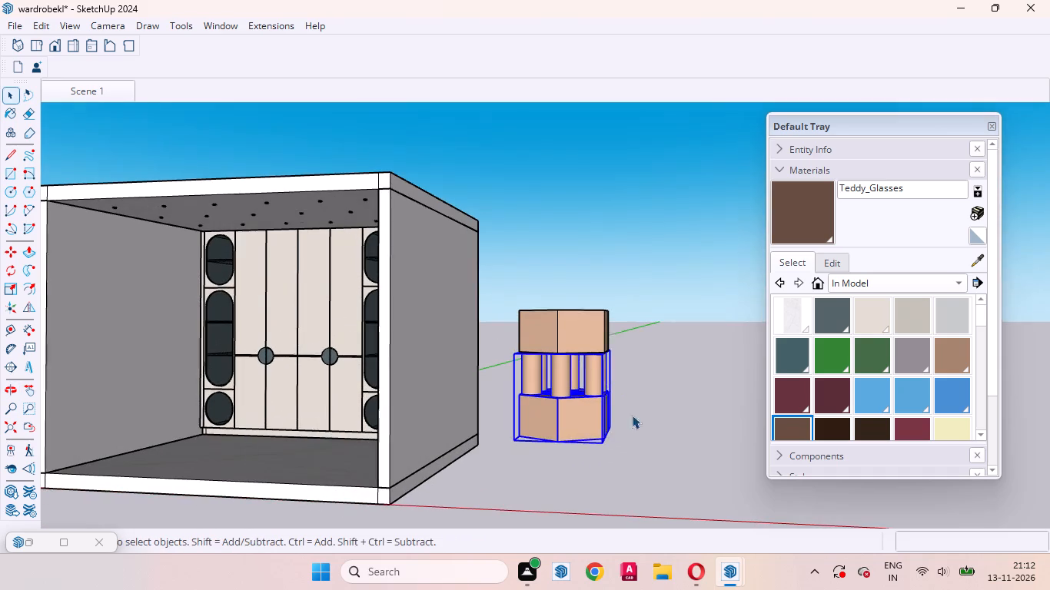
click(646, 446)
click(572, 334)
drag(626, 482, 604, 463)
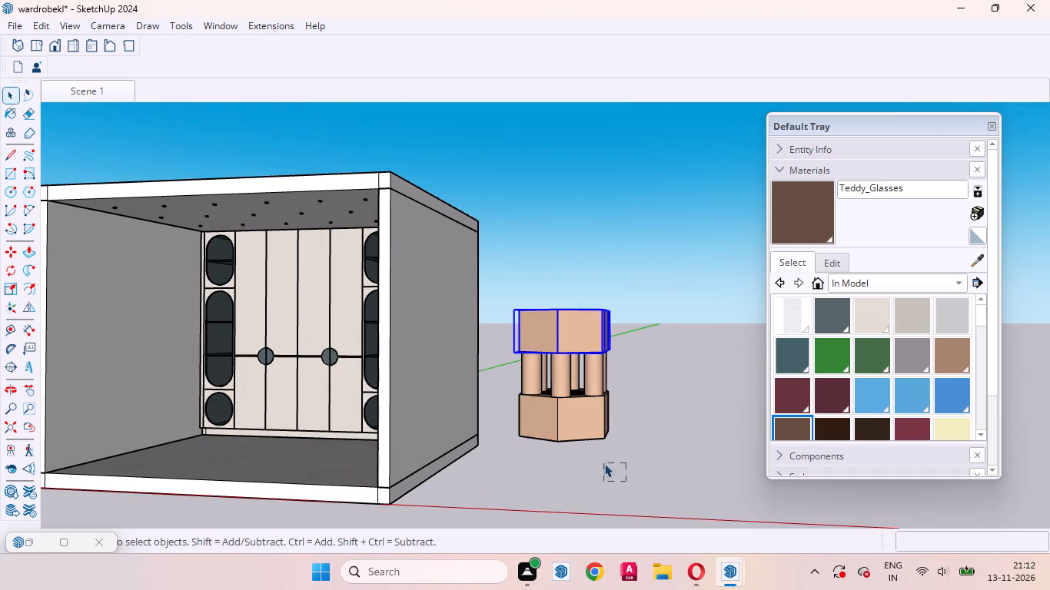
drag(604, 463, 605, 463)
click(633, 466)
middle_drag(566, 383, 593, 577)
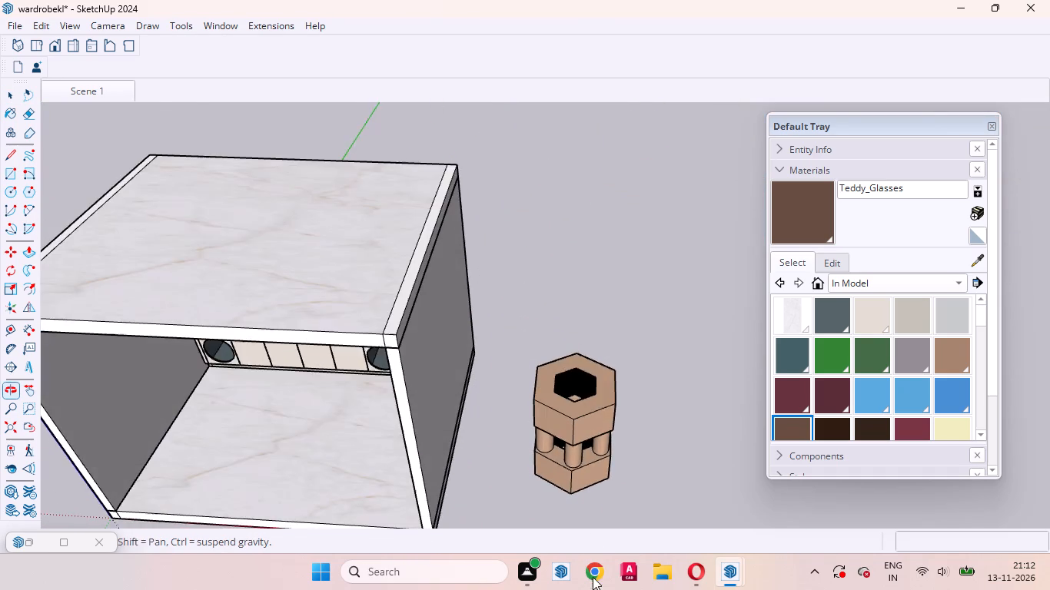
scroll(561, 418, up, 10)
scroll(523, 373, down, 4)
middle_drag(552, 433, 549, 532)
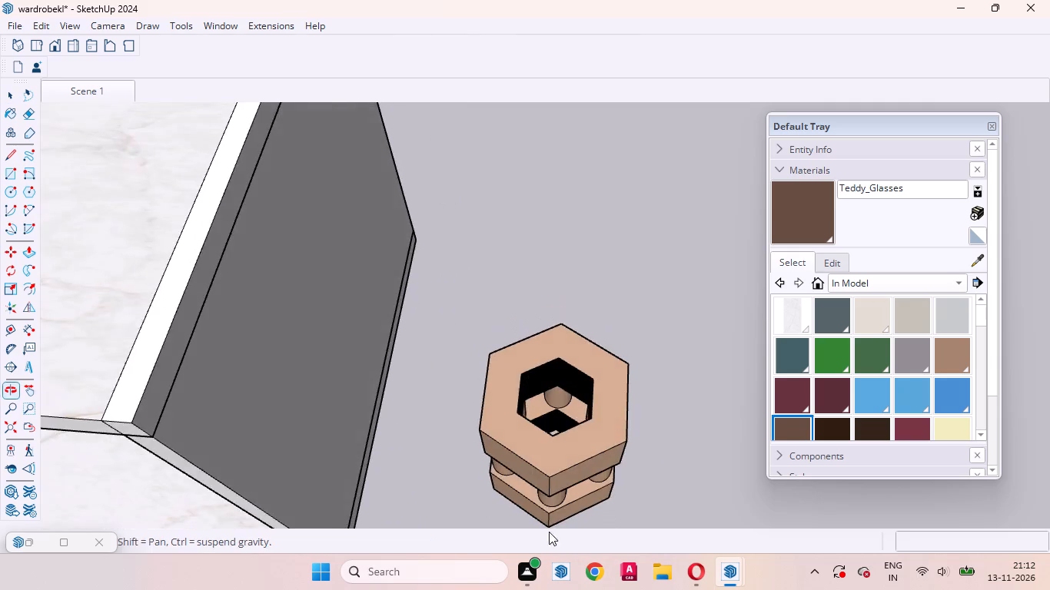
scroll(562, 420, up, 3)
scroll(561, 416, down, 8)
middle_drag(567, 435, 552, 224)
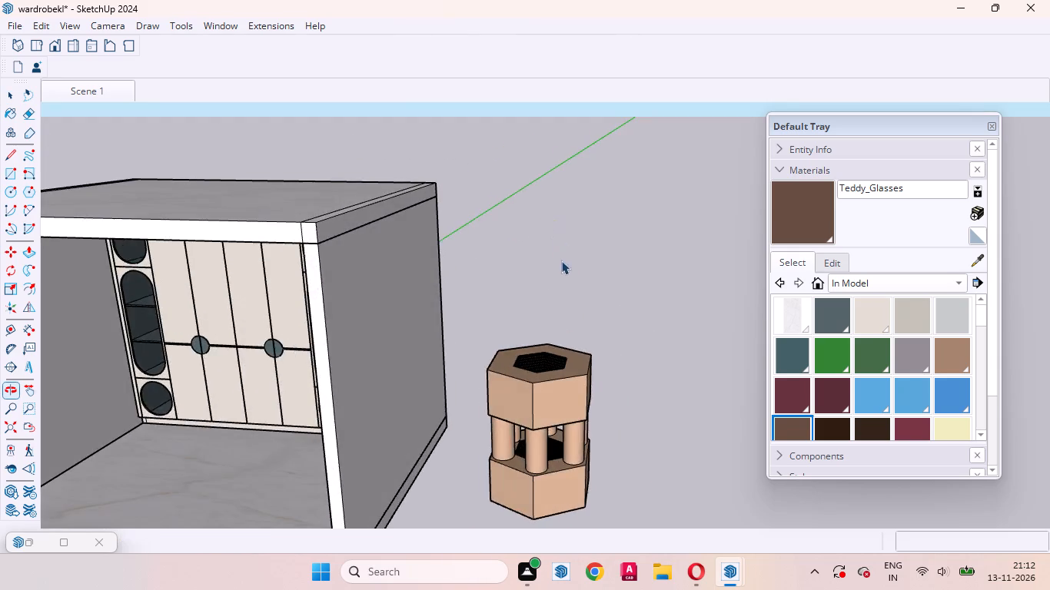
scroll(555, 274, down, 4)
Copy the whole stacked hexagonal piece 6' 6 1/4" along the red axis, away from the room.
drag(606, 466, 503, 284)
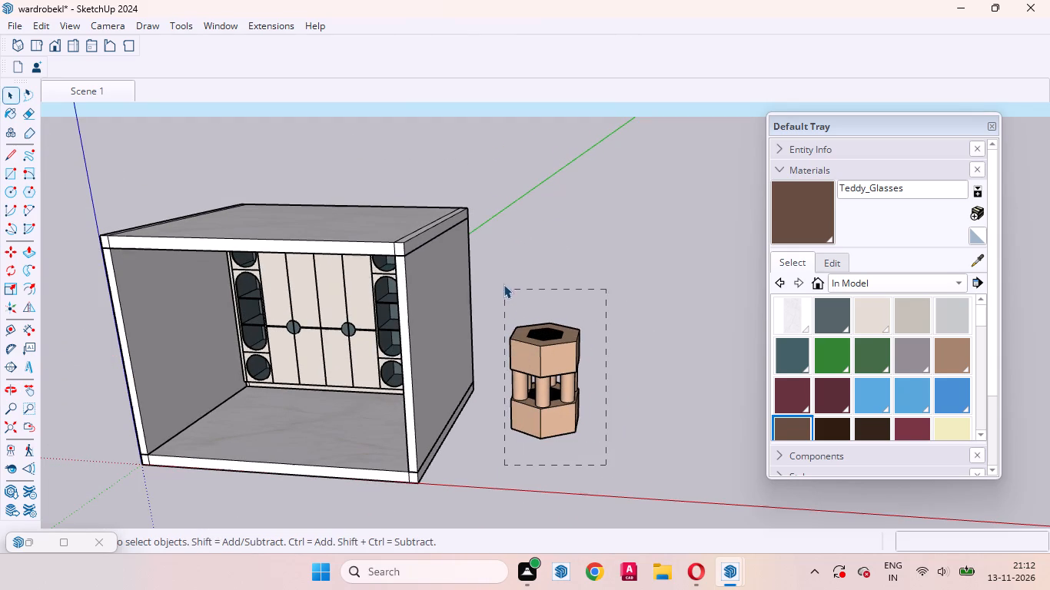
drag(503, 284, 503, 283)
middle_drag(568, 473, 581, 406)
key(m)
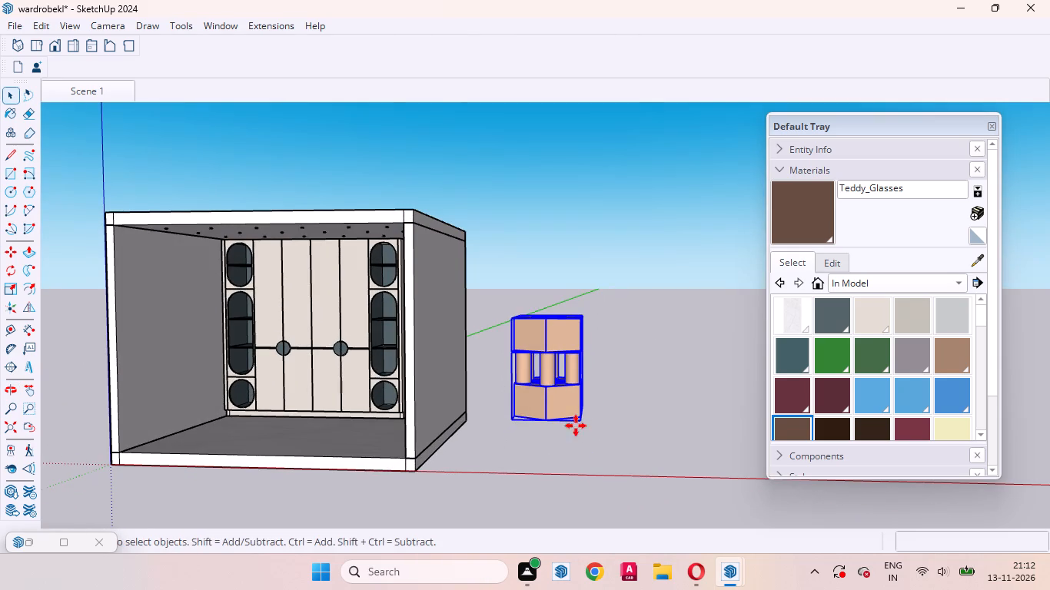
scroll(537, 426, up, 5)
click(552, 418)
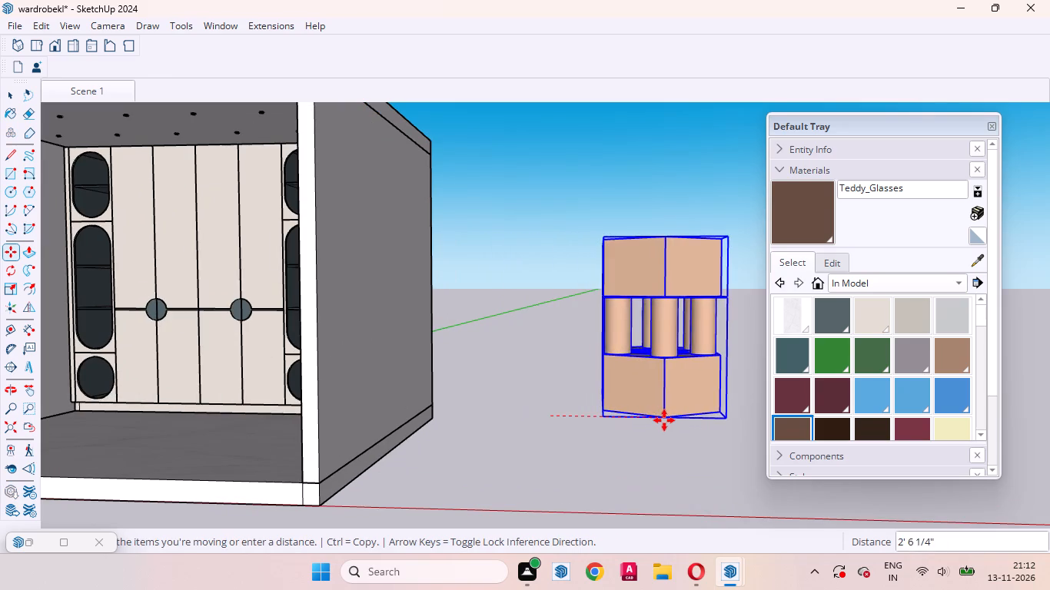
scroll(565, 446, down, 5)
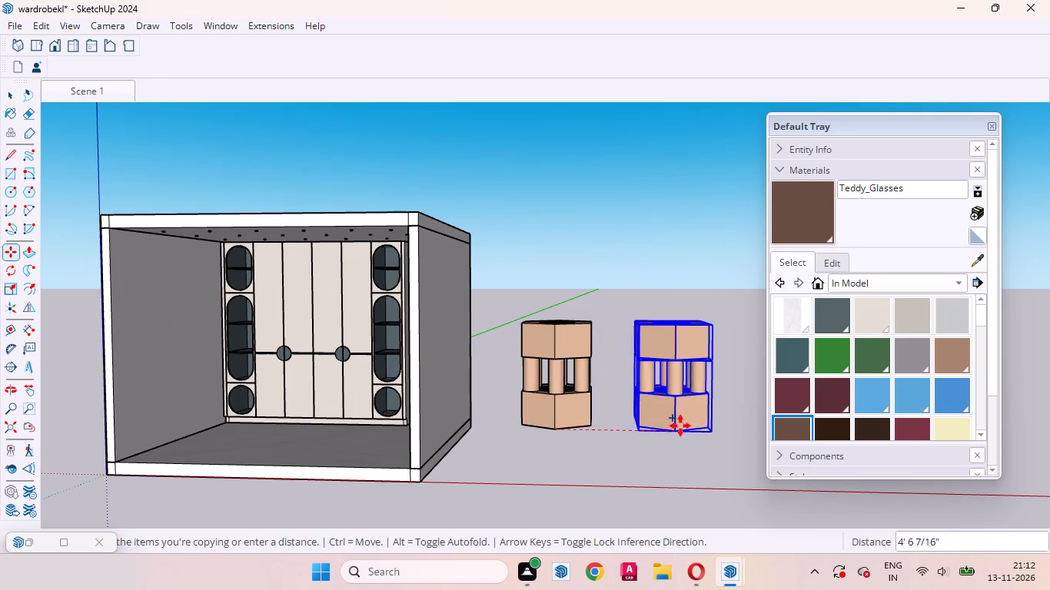
click(729, 426)
key(space)
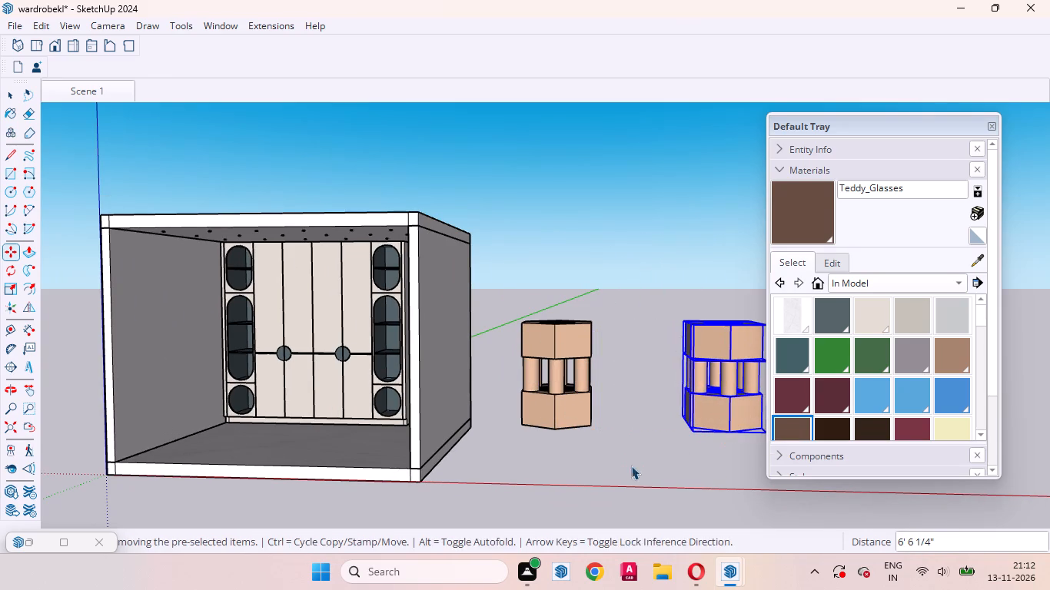
Copy both stacked hexagonal pieces 7' 3 11/16" along the green axis to form a second row.
middle_drag(638, 479, 274, 588)
middle_drag(485, 485, 71, 550)
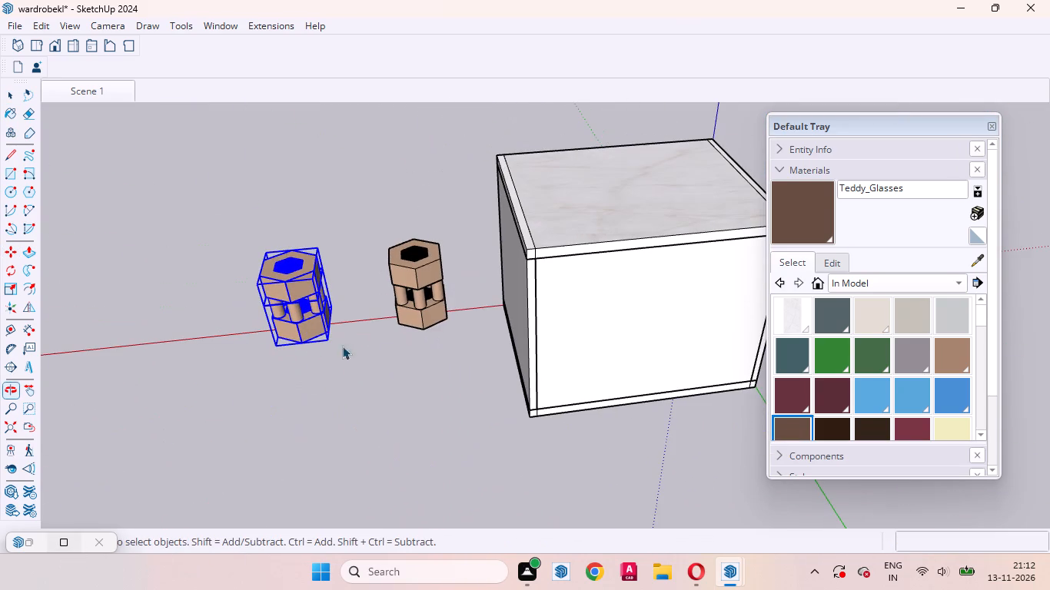
ctrl+drag(469, 356, 253, 210)
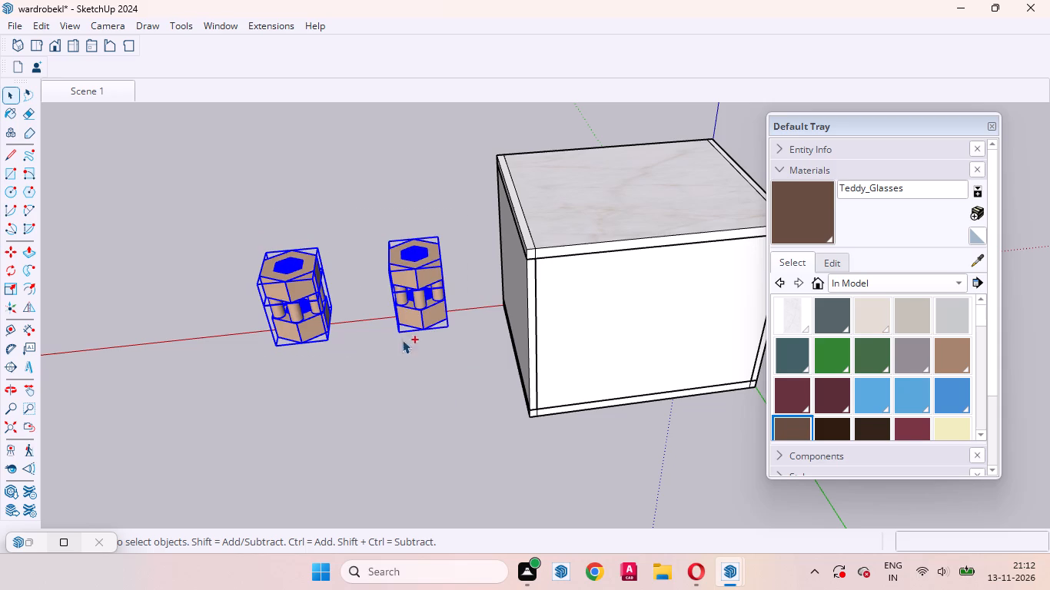
key(m)
click(373, 360)
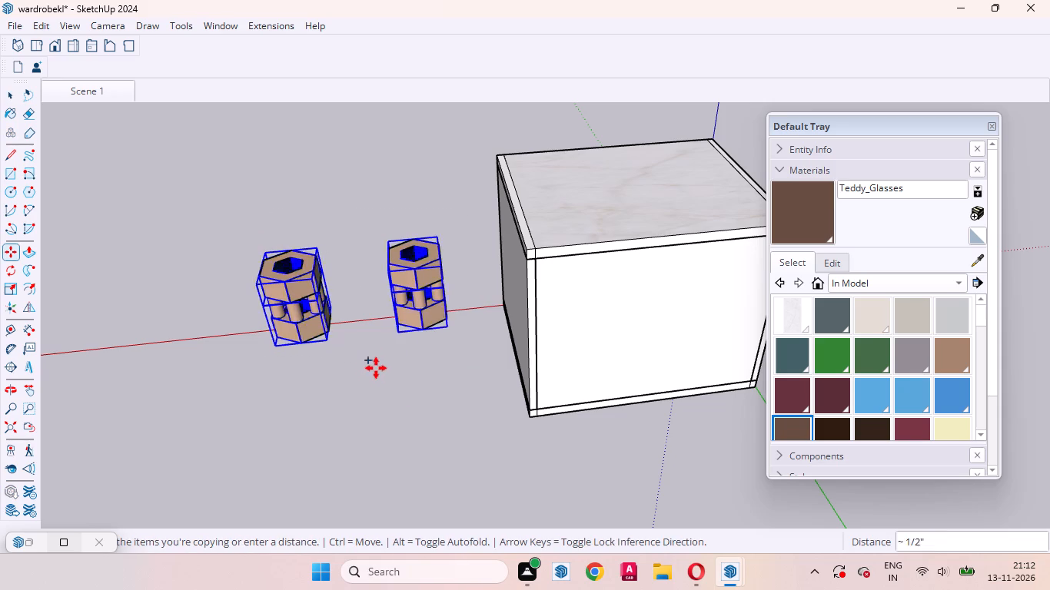
click(377, 457)
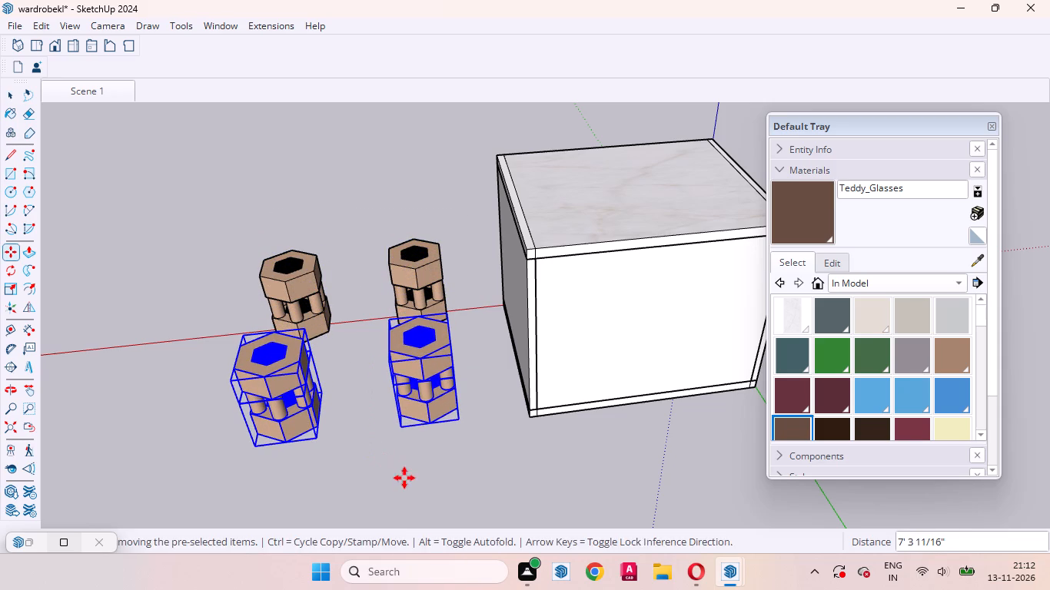
key(space)
middle_drag(381, 479, 754, 406)
click(303, 384)
Inspect the arrangement of the four hexagonal pieces beside the room from different angles.
middle_drag(368, 404, 514, 450)
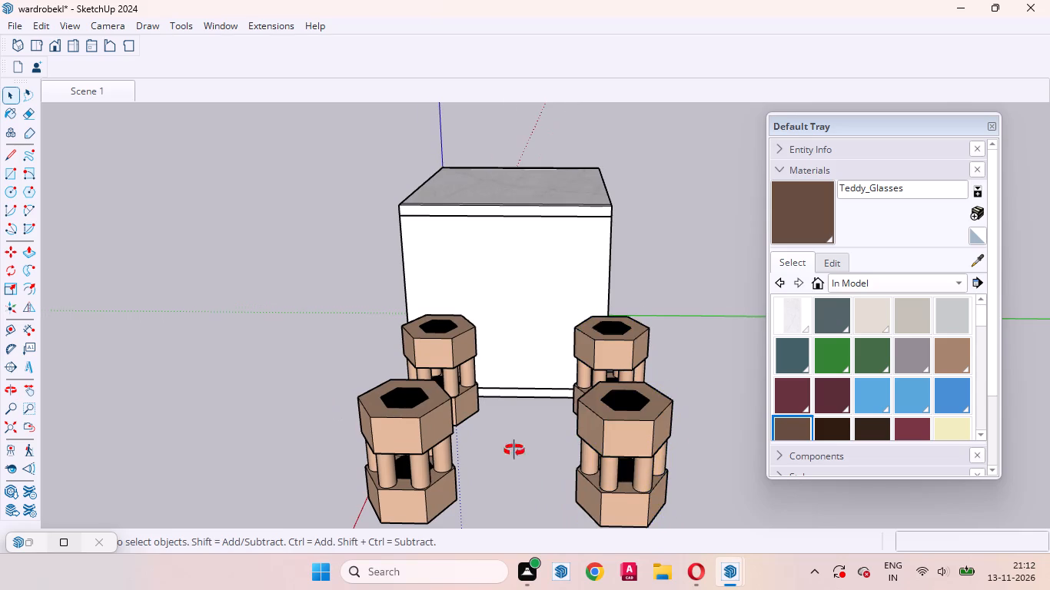
middle_drag(514, 450, 698, 489)
scroll(423, 479, down, 7)
scroll(560, 520, up, 4)
middle_drag(598, 494, 680, 486)
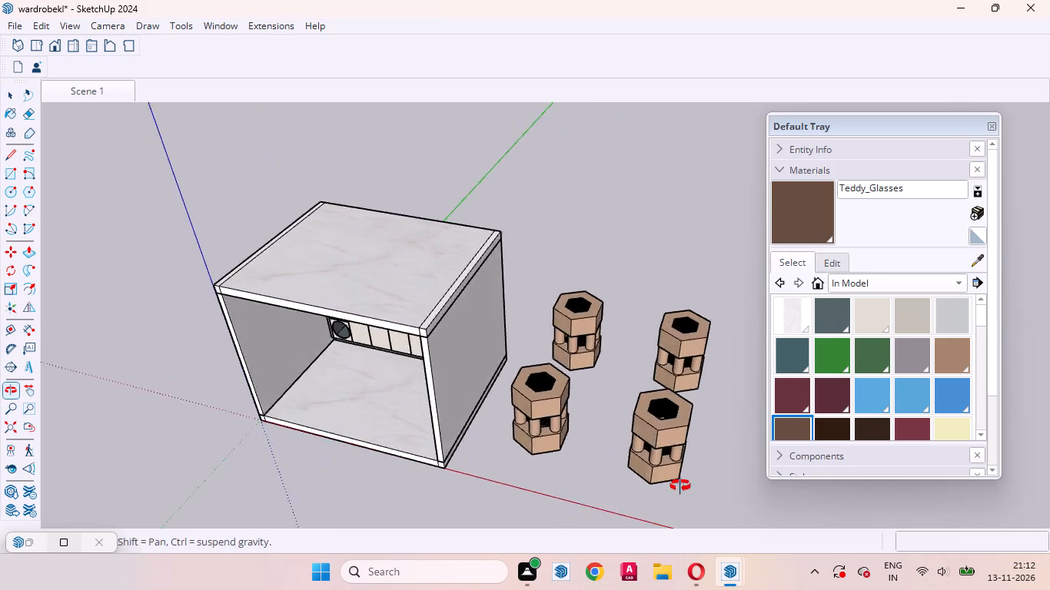
middle_drag(680, 486, 682, 486)
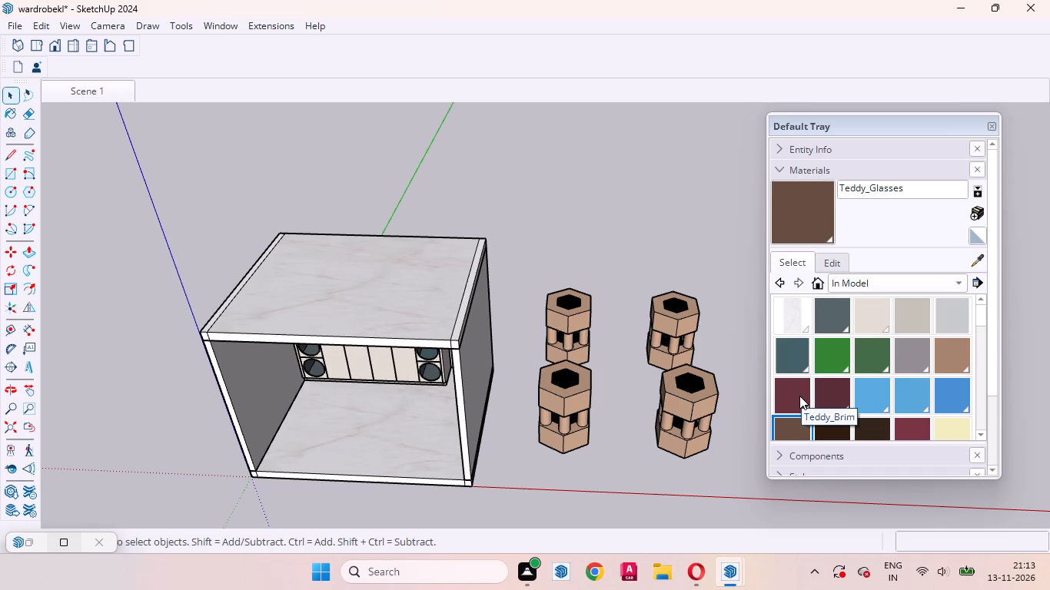
Examine the layout of the four hexagonal pieces beside the room from above.
scroll(879, 370, up, 2)
middle_drag(850, 367, 892, 405)
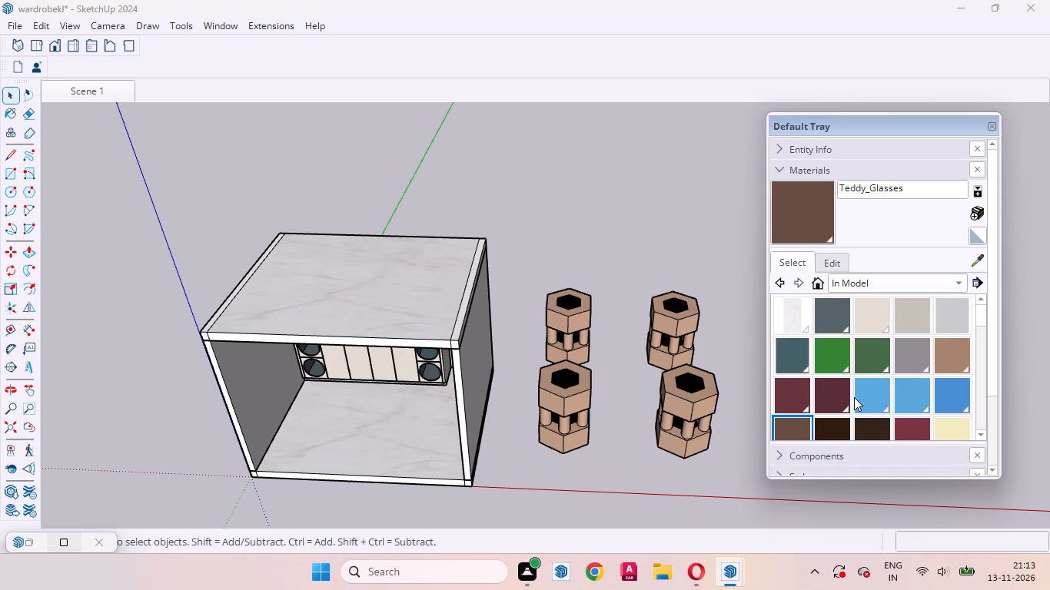
scroll(601, 394, down, 3)
middle_drag(621, 399, 583, 445)
scroll(658, 381, up, 2)
scroll(583, 395, down, 4)
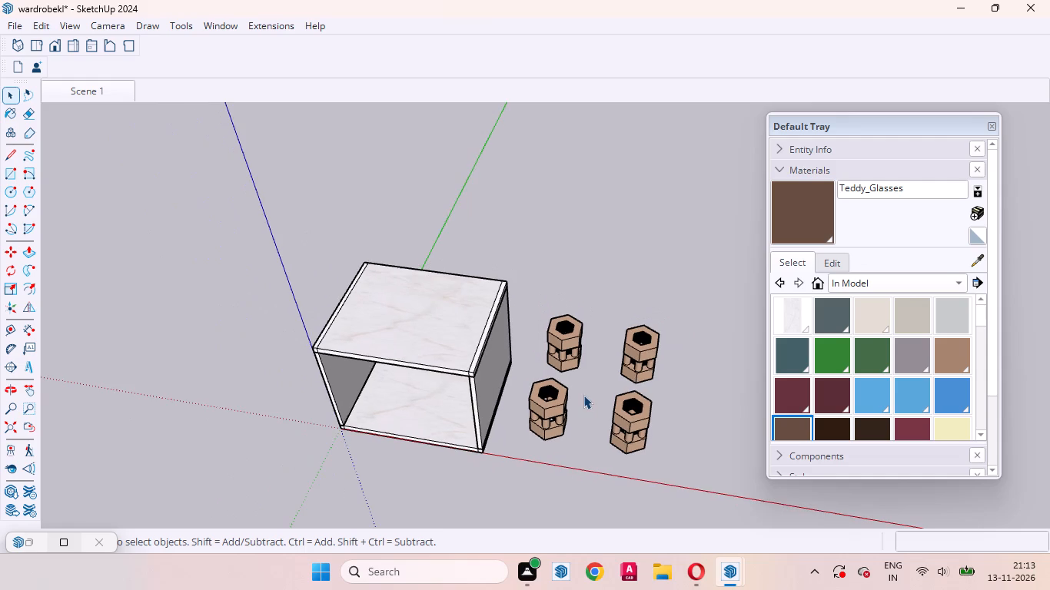
middle_drag(645, 376, 638, 412)
scroll(596, 392, down, 2)
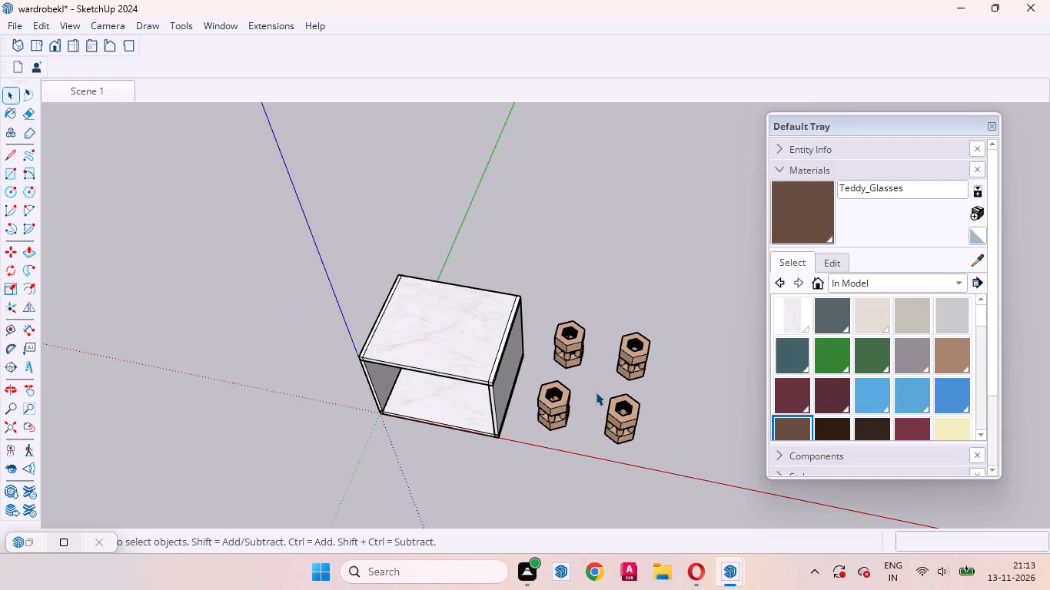
Draw a 10' 5 1/16" by 6' 6 1/4" rectangle across the tops of the four hexagonal pieces.
scroll(640, 381, up, 2)
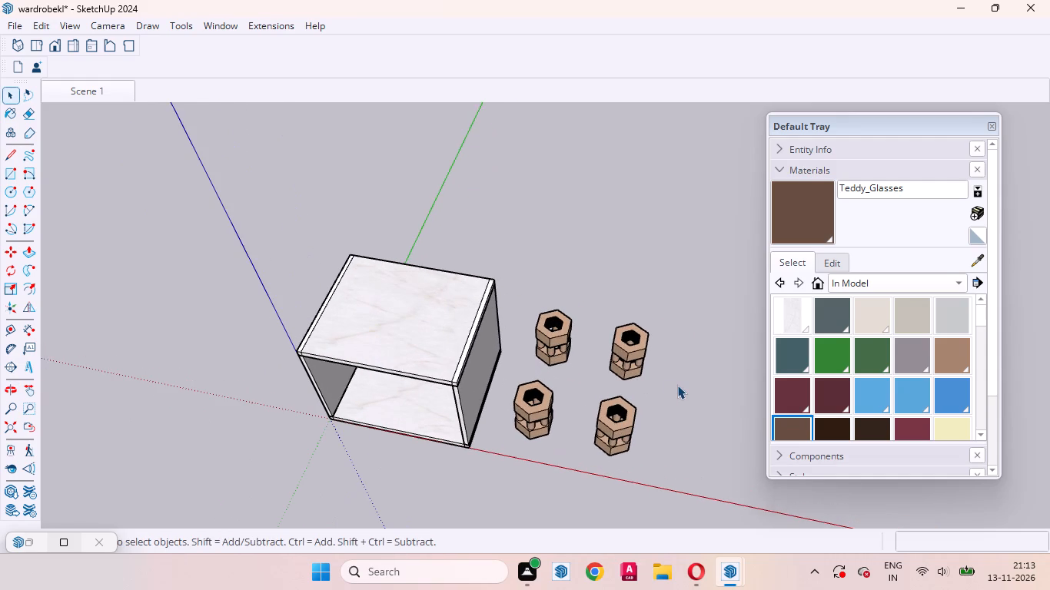
scroll(628, 338, up, 2)
middle_drag(643, 371, 658, 439)
key(r)
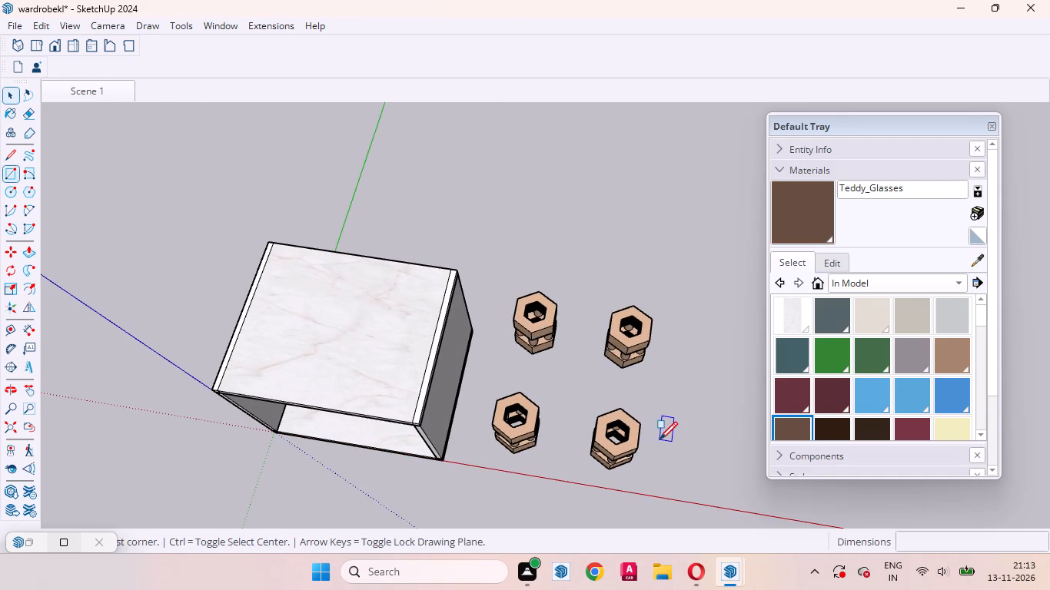
click(538, 289)
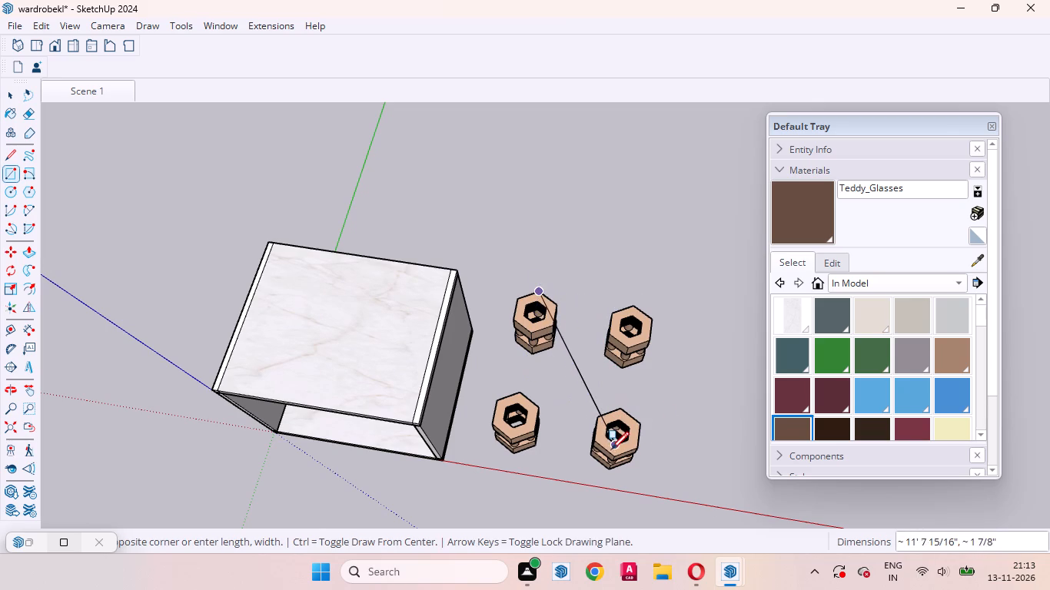
click(615, 454)
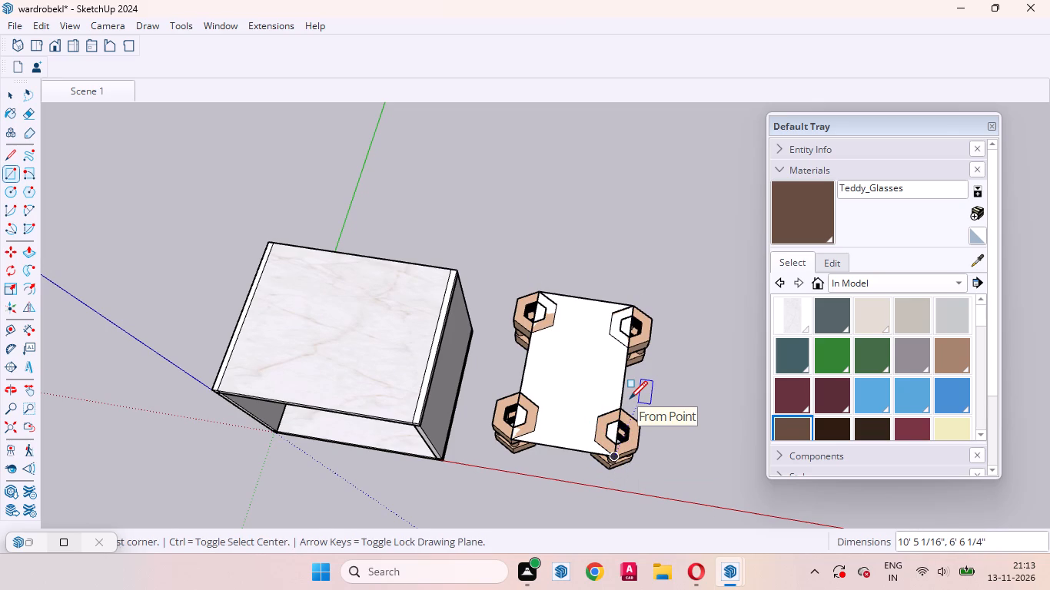
key(space)
Push/Pull the rectangle up 6" into a slab resting on the four hexagonal pieces.
key(p)
click(568, 397)
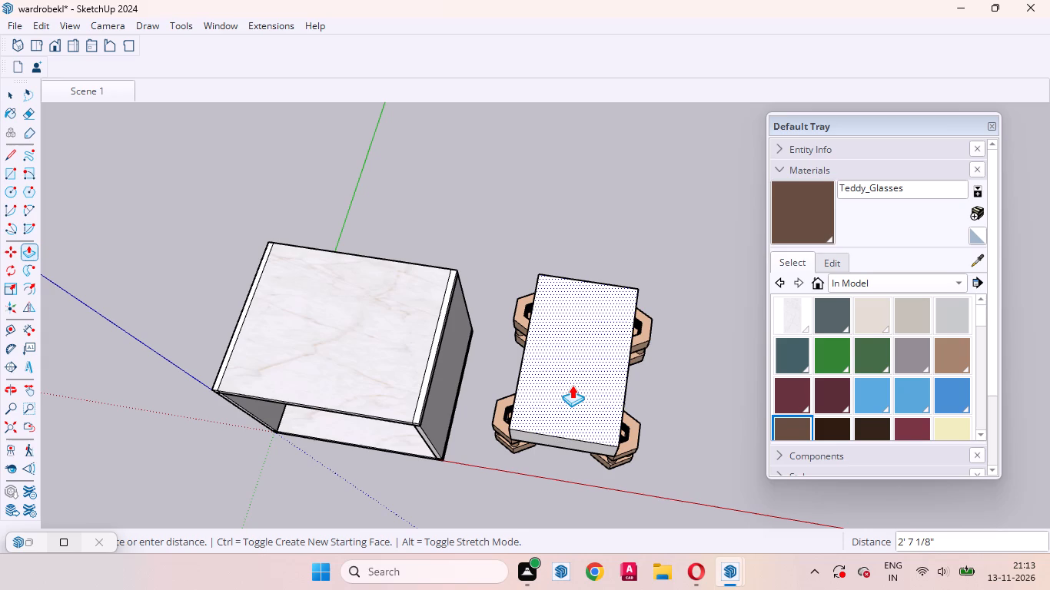
key(6)
key(Return)
key(space)
Draw a 6" vertical line across the slab's edge face at one hexagonal leg's corner to split off the part above it.
middle_drag(629, 474, 467, 472)
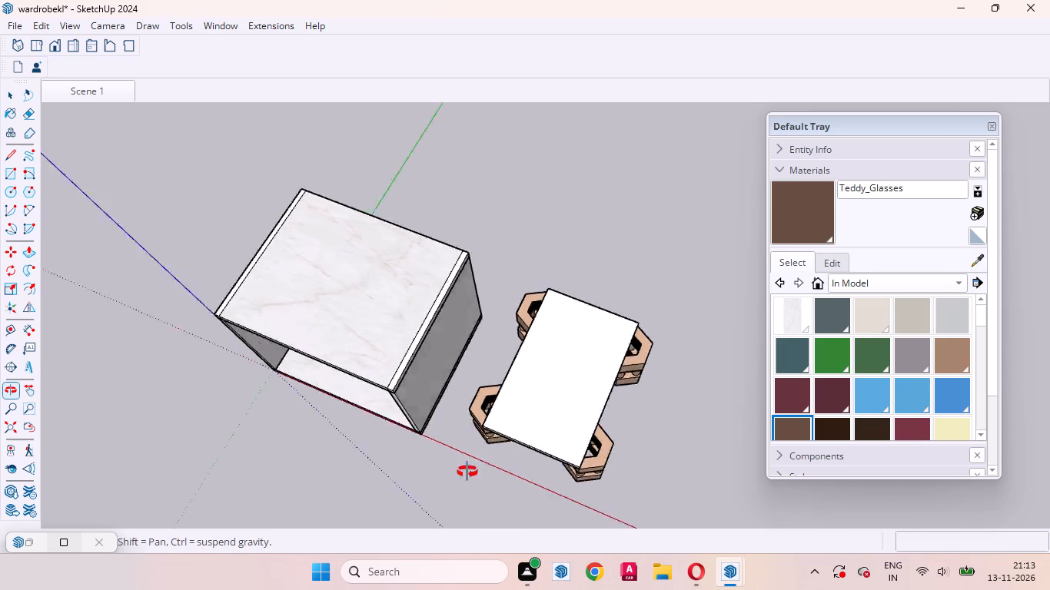
middle_drag(467, 472, 281, 396)
scroll(465, 403, up, 14)
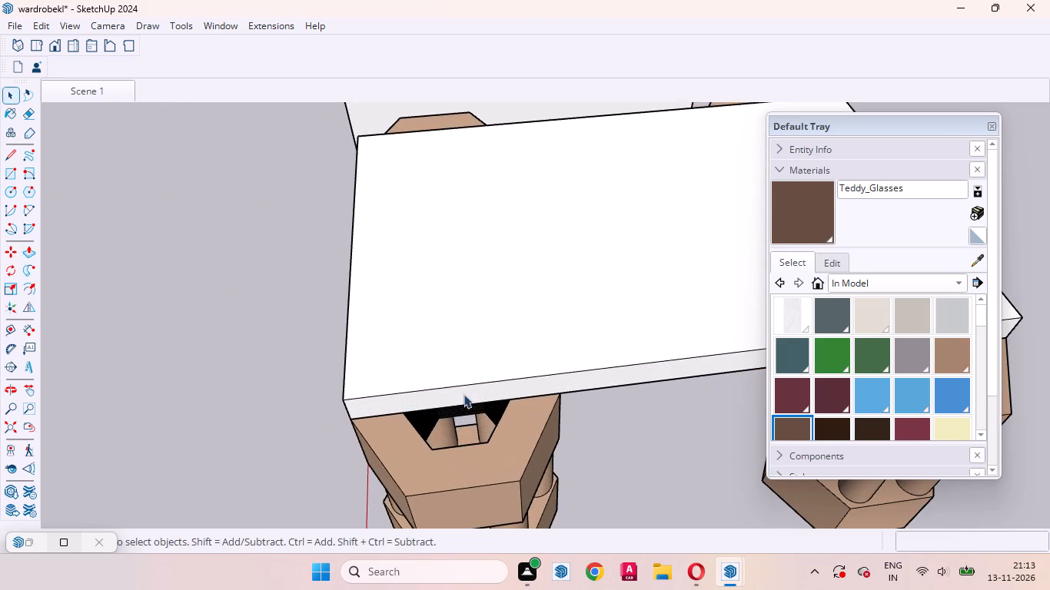
middle_drag(463, 394, 436, 355)
click(434, 358)
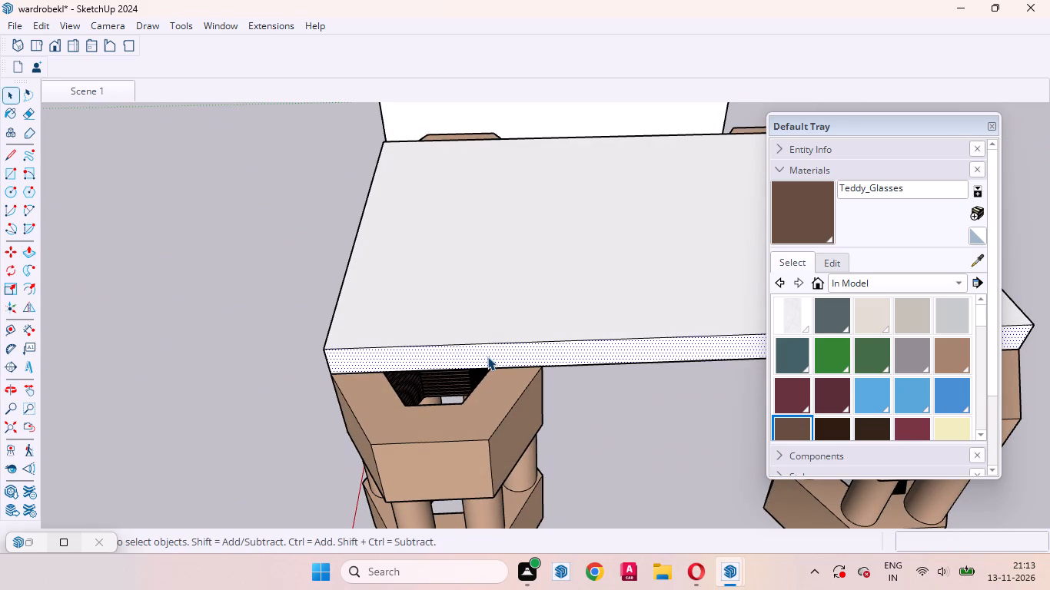
key(l)
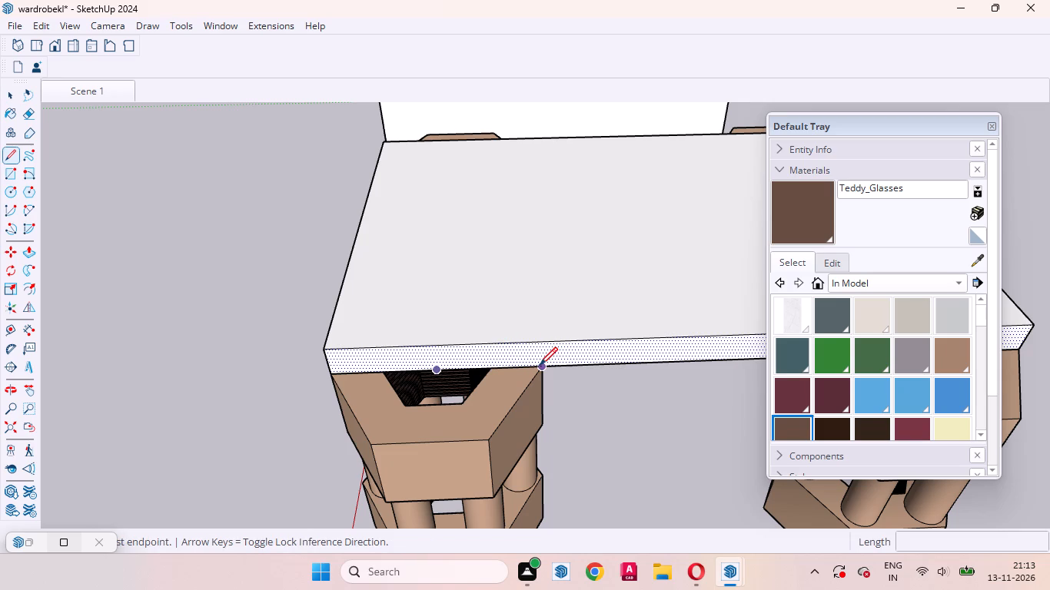
click(540, 365)
click(540, 343)
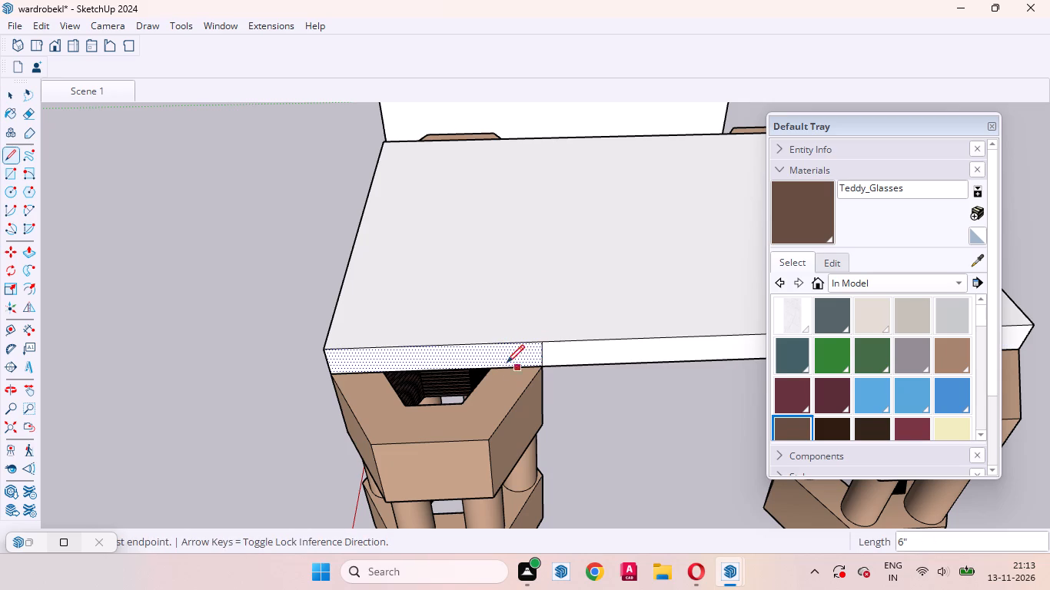
Push/Pull the split-off edge face outward about 1' 4 3/16" to extend the slab over the hexagonal leg.
key(space)
click(504, 360)
key(p)
click(504, 359)
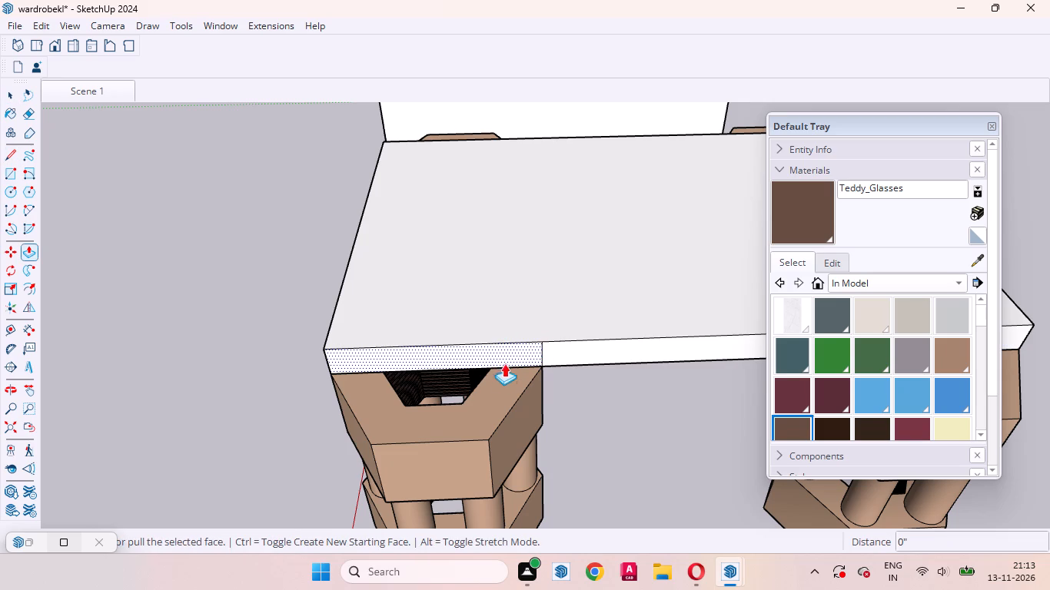
middle_drag(489, 409, 334, 286)
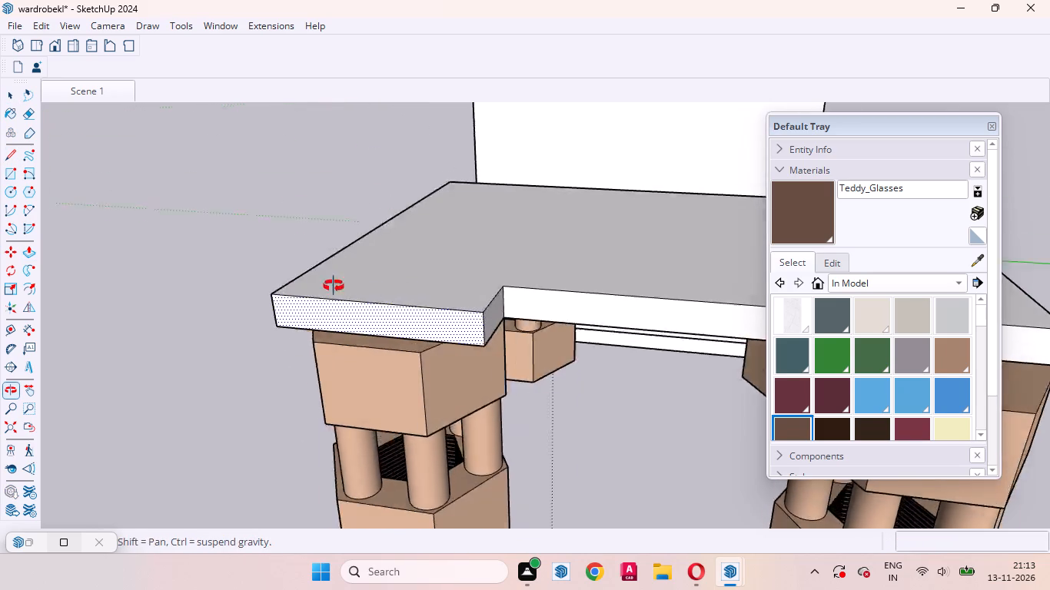
middle_drag(334, 286, 247, 260)
click(335, 319)
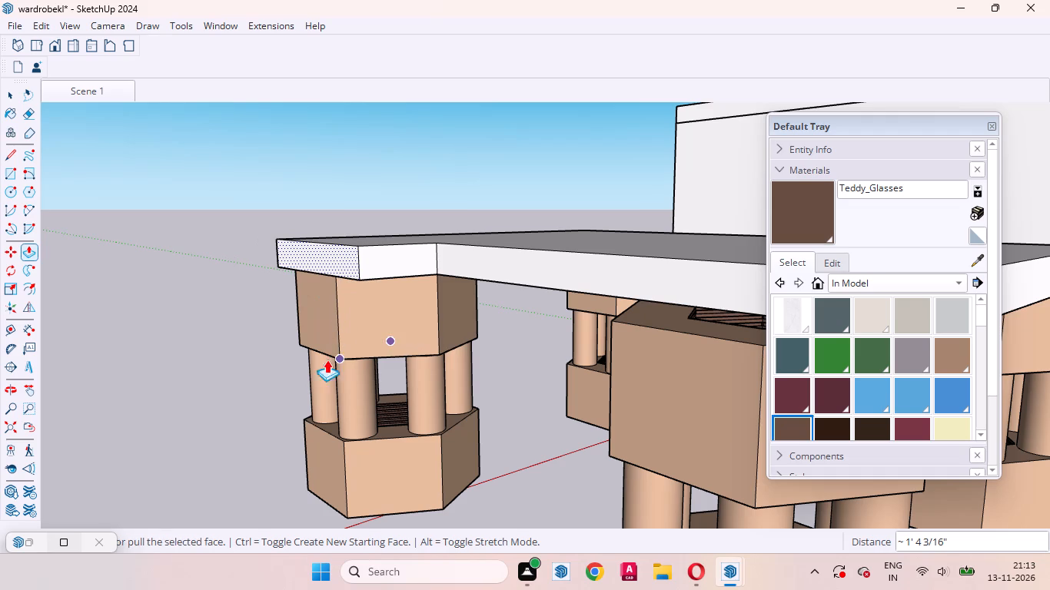
key(space)
Examine the extended slab corner and the hexagonal legs from below.
middle_drag(292, 366, 326, 261)
scroll(414, 485, down, 2)
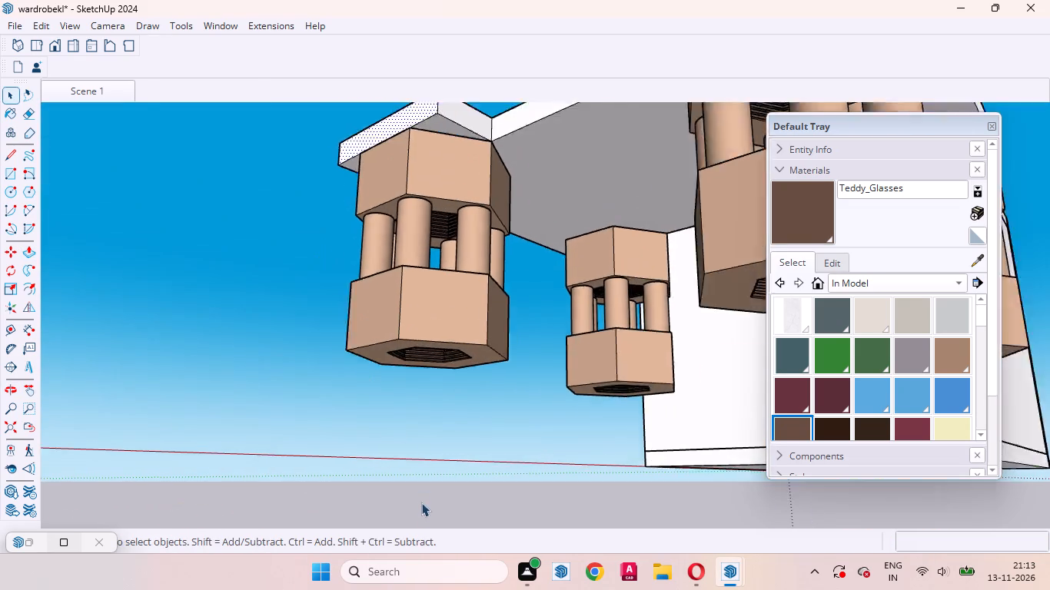
scroll(421, 502, down, 4)
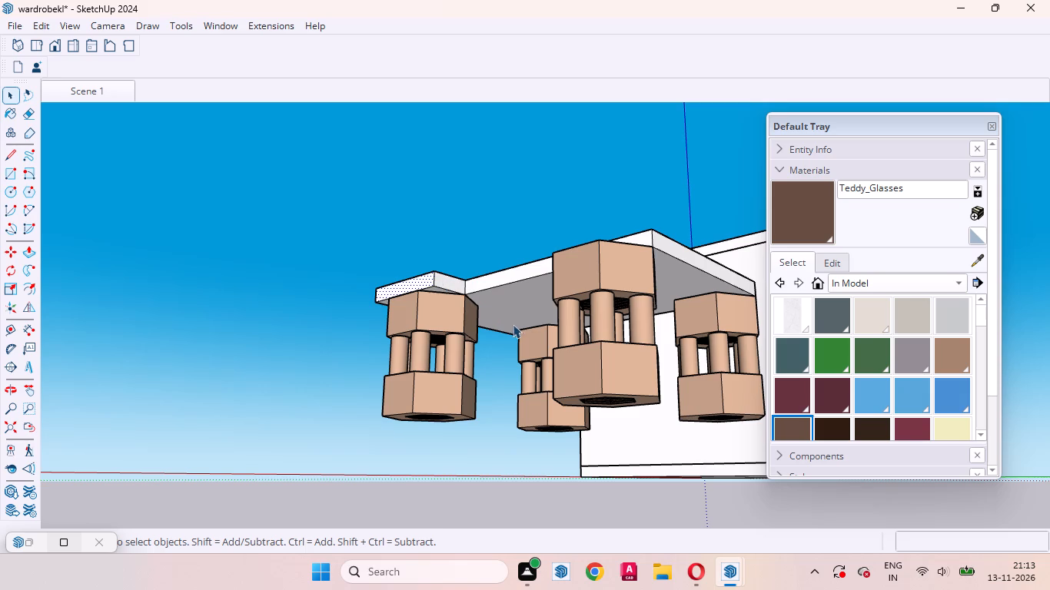
middle_drag(494, 311, 542, 396)
scroll(467, 386, down, 5)
scroll(498, 347, up, 7)
middle_drag(492, 377, 460, 286)
scroll(524, 446, down, 1)
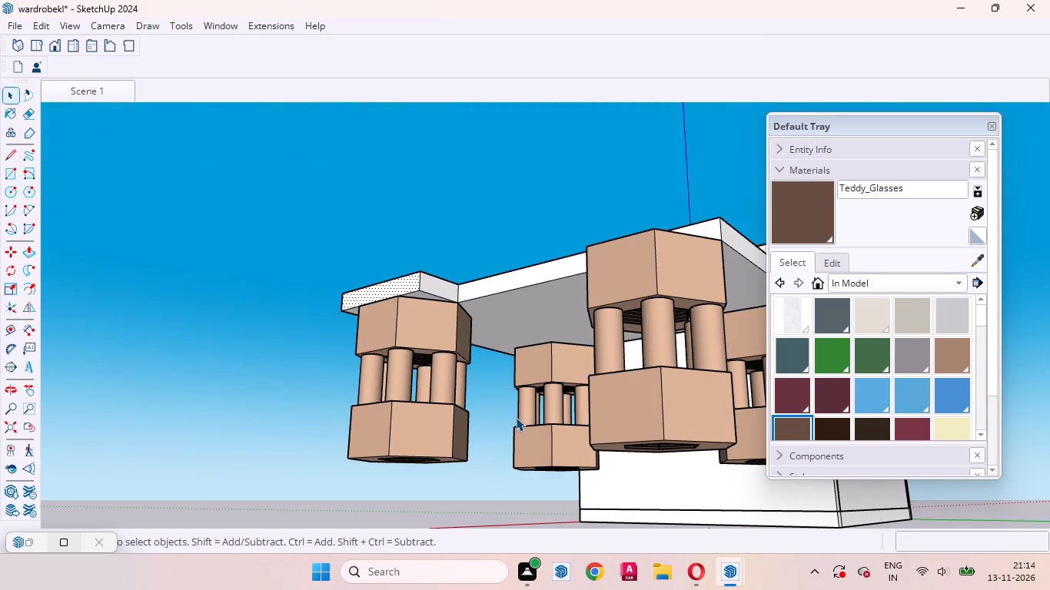
middle_drag(472, 363, 459, 311)
Draw a 1' 6 11/16" line on the slab's underside along the leg's hexagonal side, outlining the overhanging triangular corner.
scroll(421, 214, up, 2)
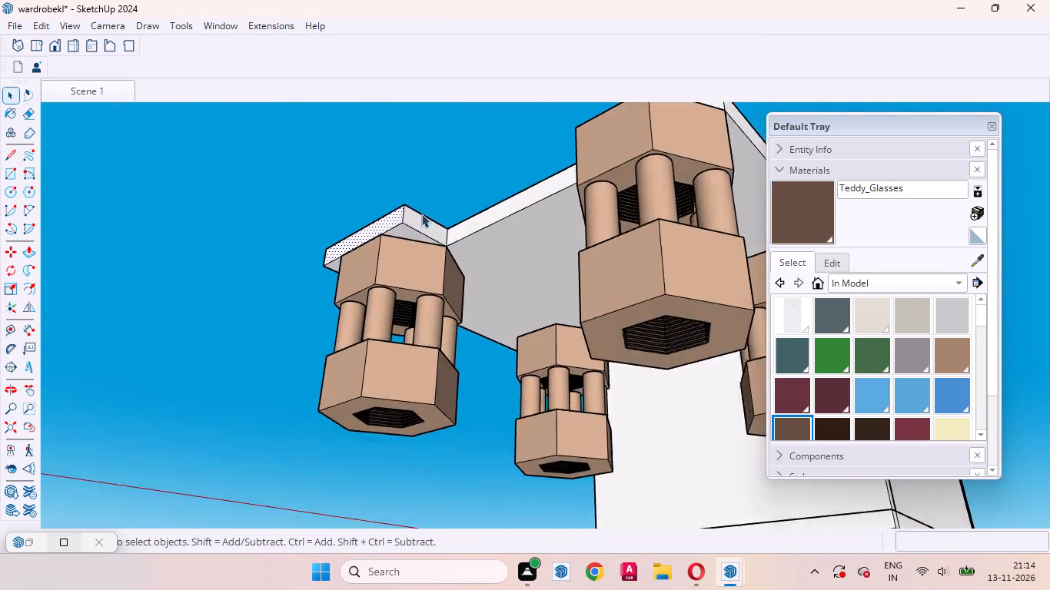
scroll(421, 214, up, 11)
click(412, 241)
middle_drag(419, 240, 417, 224)
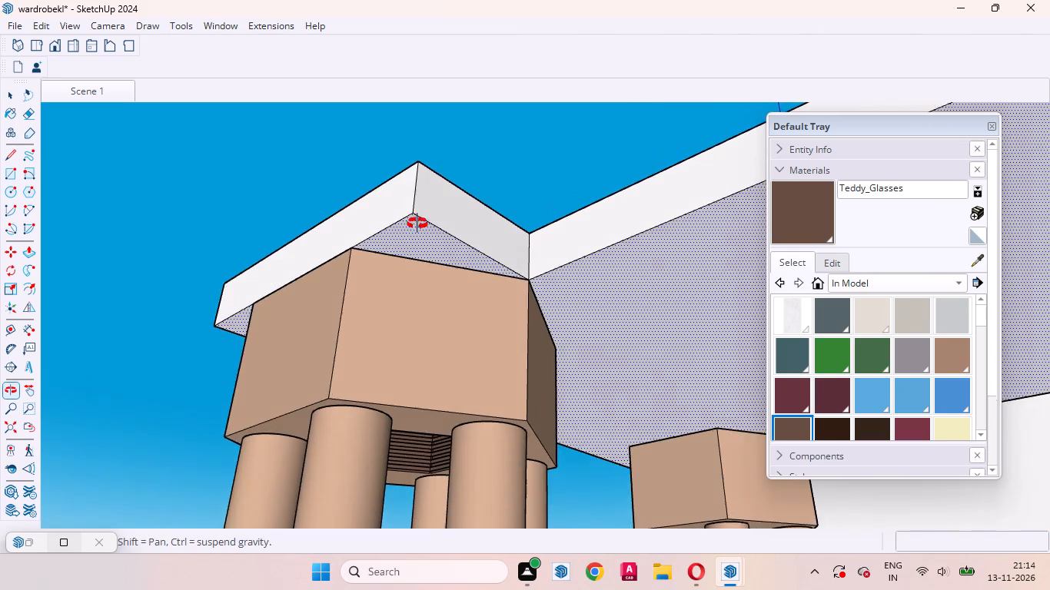
middle_drag(417, 224, 405, 196)
key(l)
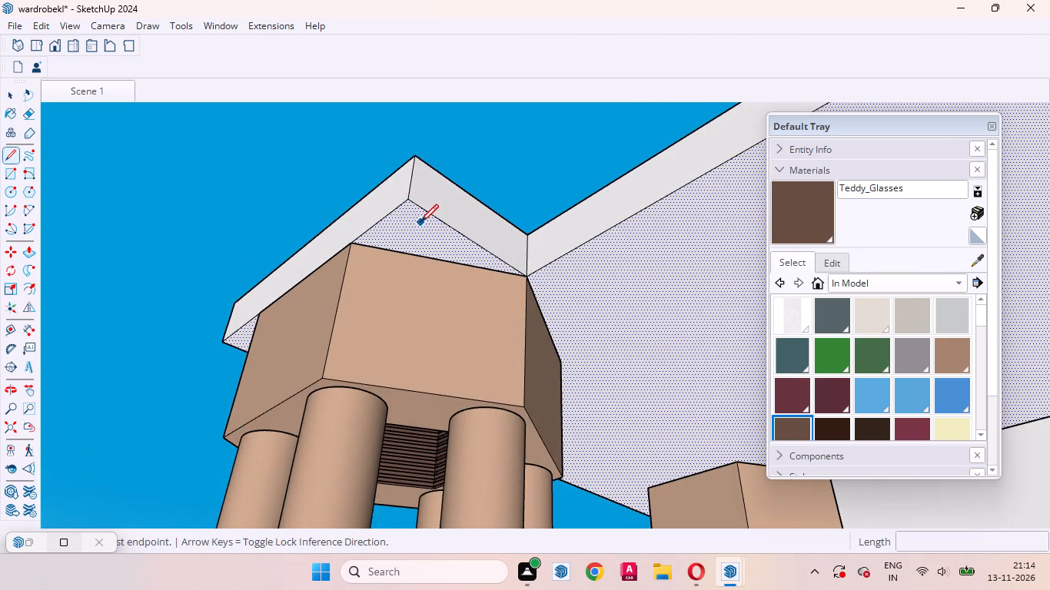
scroll(413, 226, up, 6)
click(311, 254)
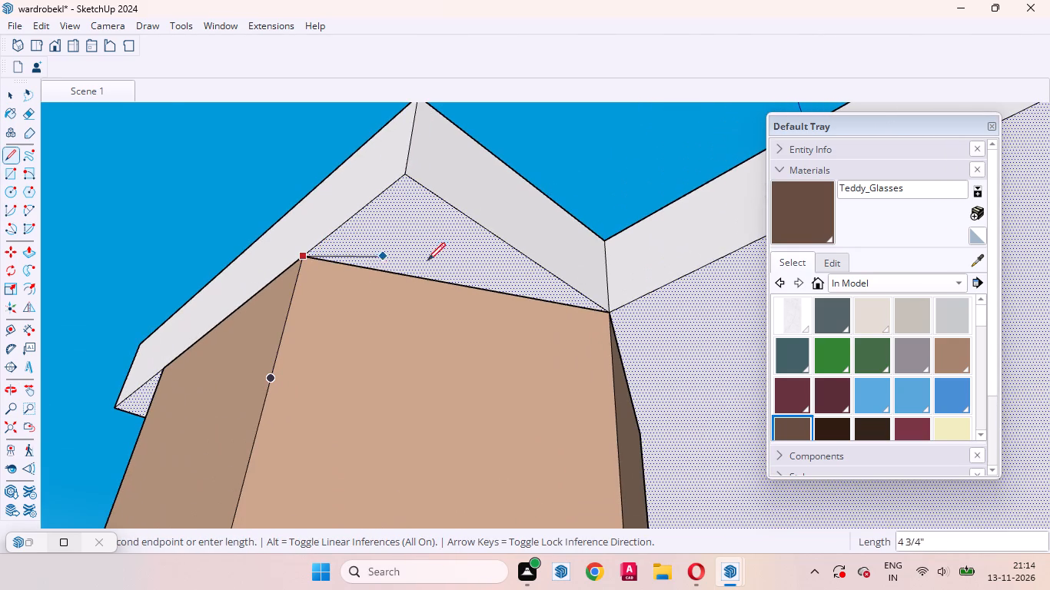
click(604, 311)
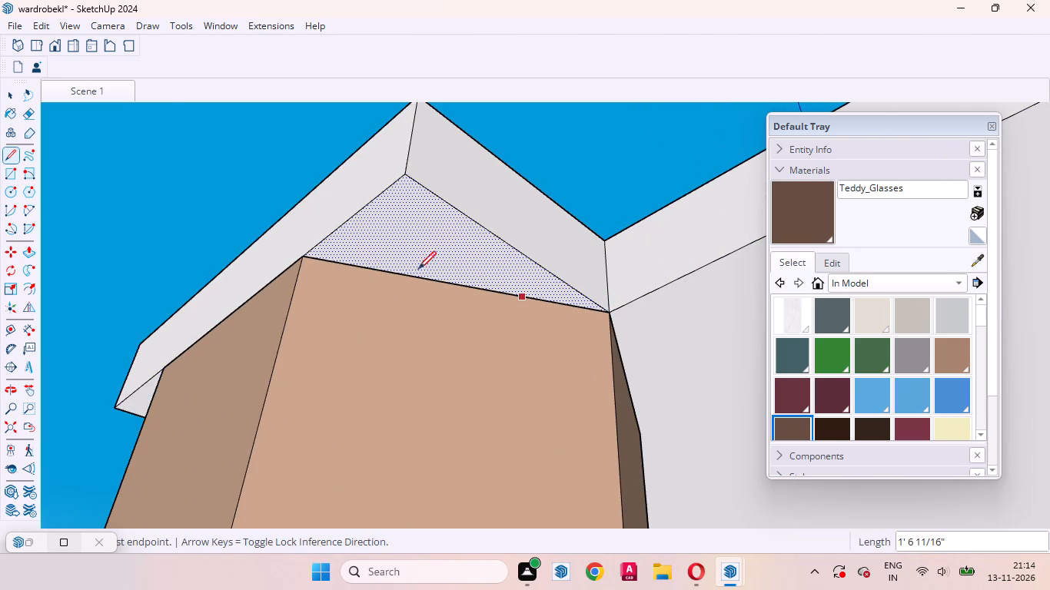
Push/Pull the triangular corner through the slab's thickness to trim it flush with the hexagonal leg.
key(p)
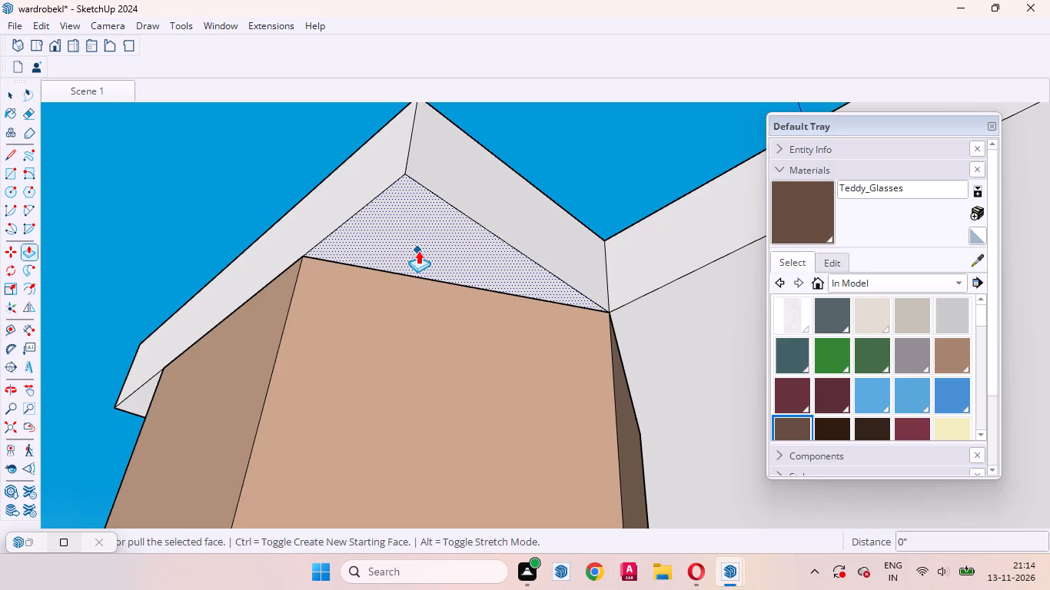
click(418, 250)
click(433, 151)
key(space)
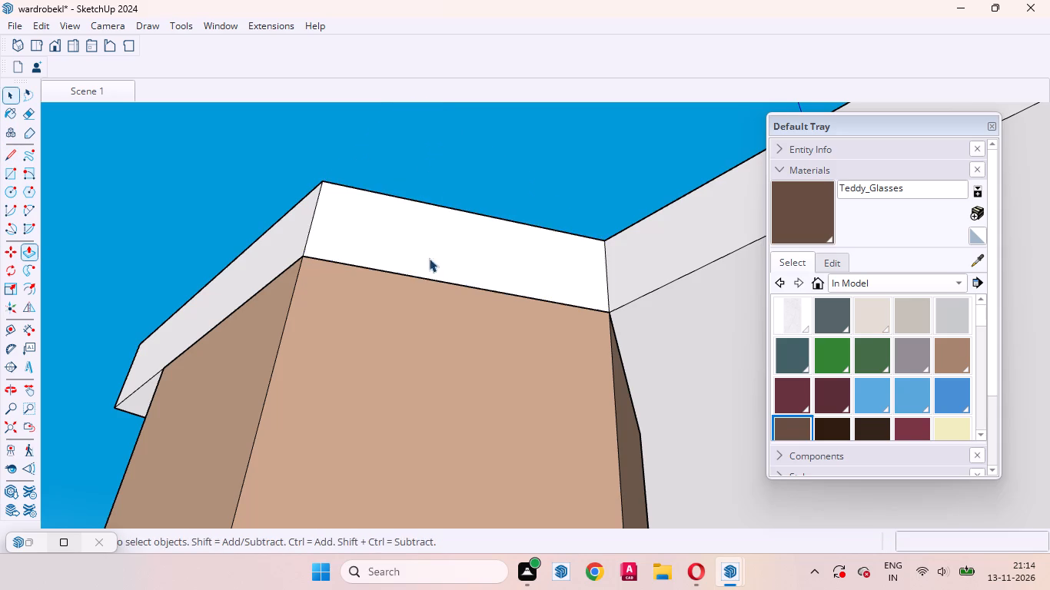
Draw a 1' 6 11/16" line under the same leg's other overhanging slab corner, along the adjoining hexagonal side.
middle_drag(401, 285, 785, 370)
scroll(578, 330, down, 11)
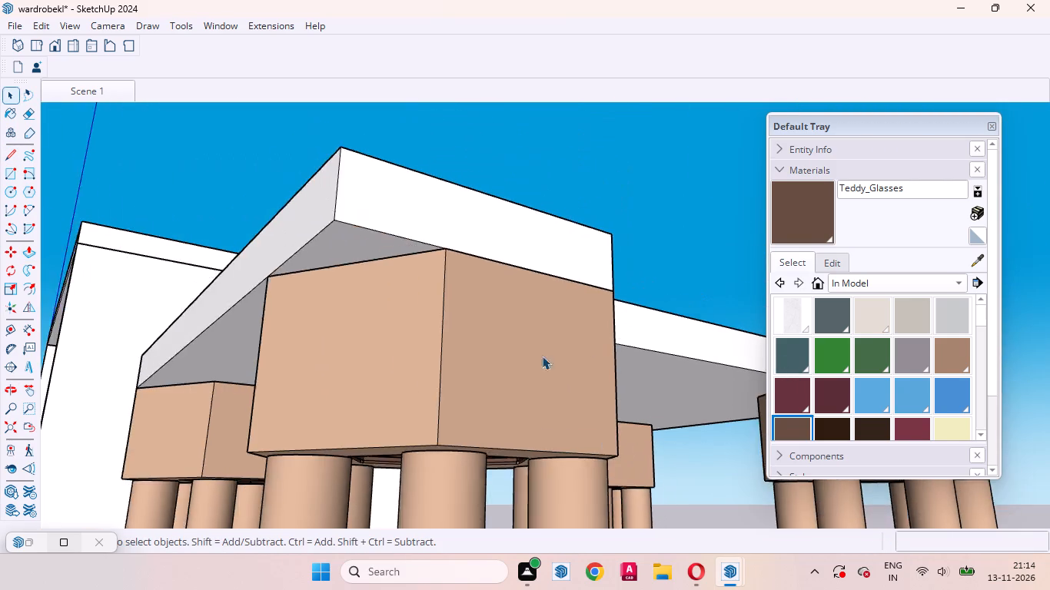
middle_drag(492, 356, 490, 291)
click(398, 230)
scroll(400, 226, up, 3)
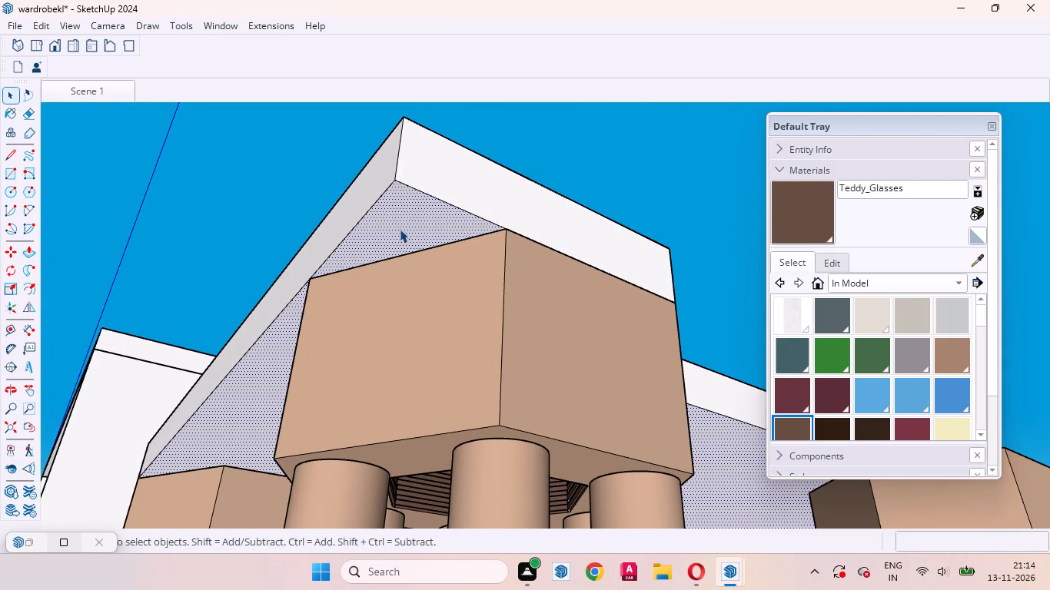
key(l)
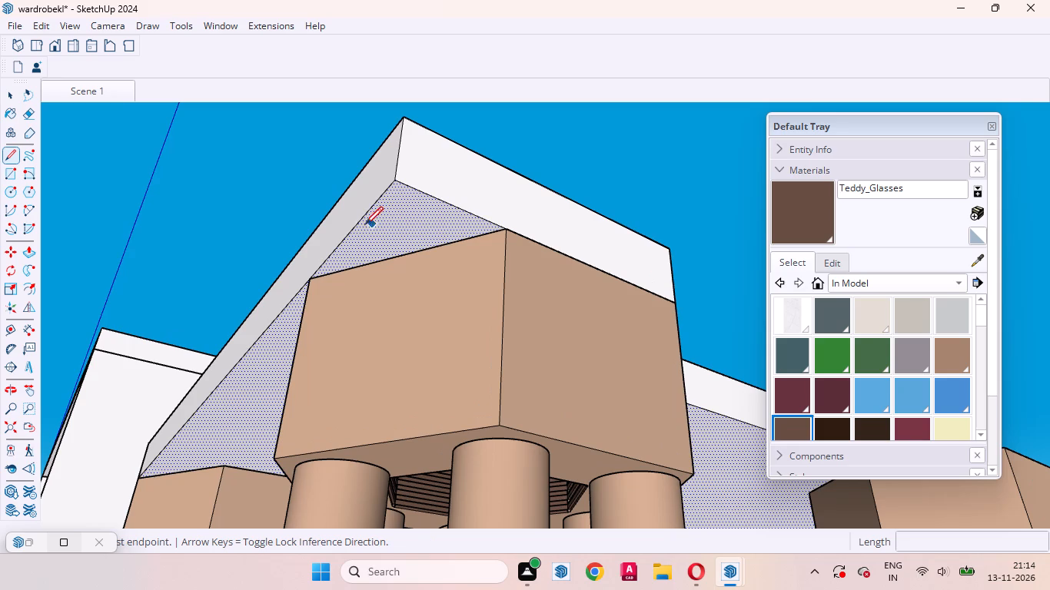
scroll(367, 228, up, 2)
scroll(440, 331, down, 2)
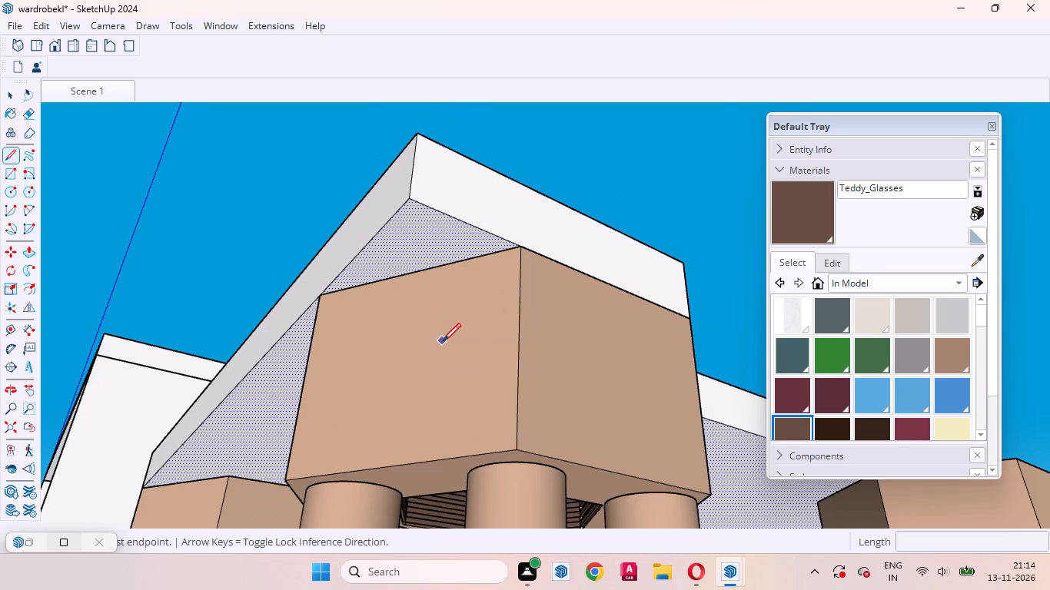
scroll(445, 349, down, 1)
scroll(454, 364, up, 1)
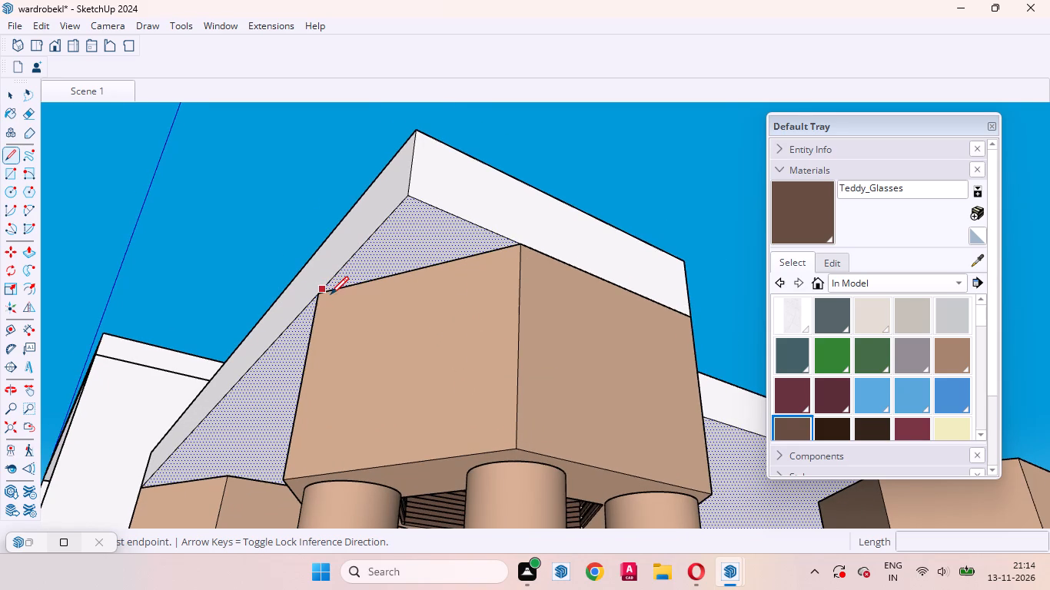
click(521, 242)
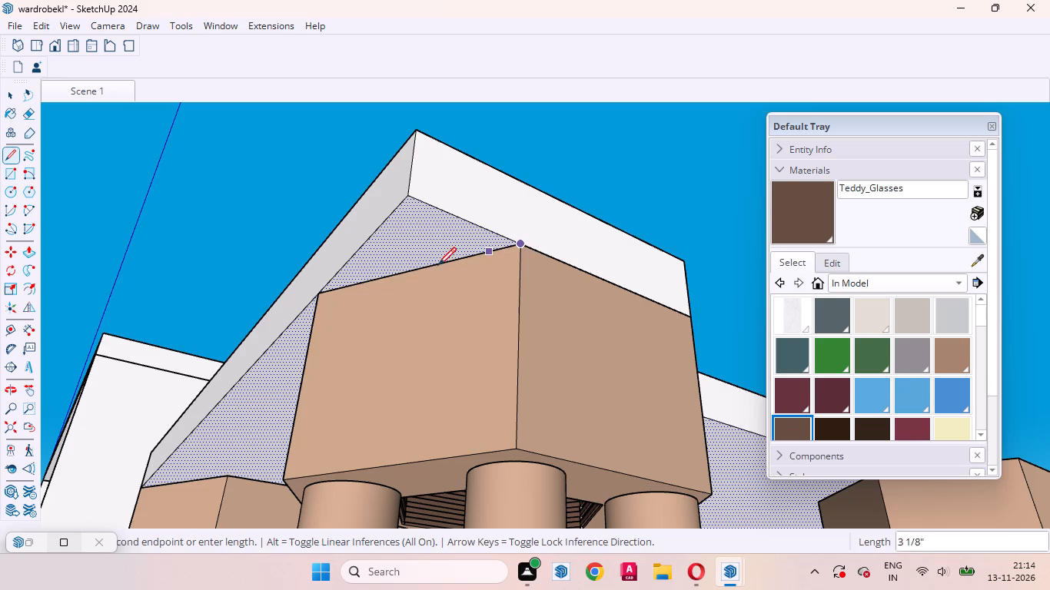
scroll(324, 291, up, 11)
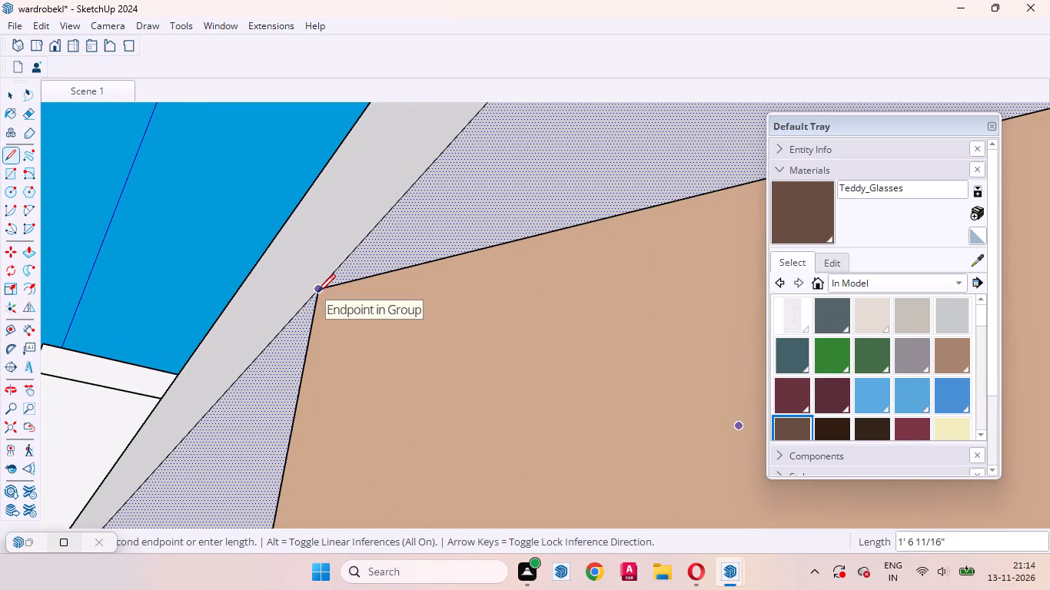
click(317, 292)
Push/Pull the outlined triangular corner through the slab's thickness to trim it flush with the hexagonal leg.
scroll(382, 352, down, 8)
key(space)
click(479, 267)
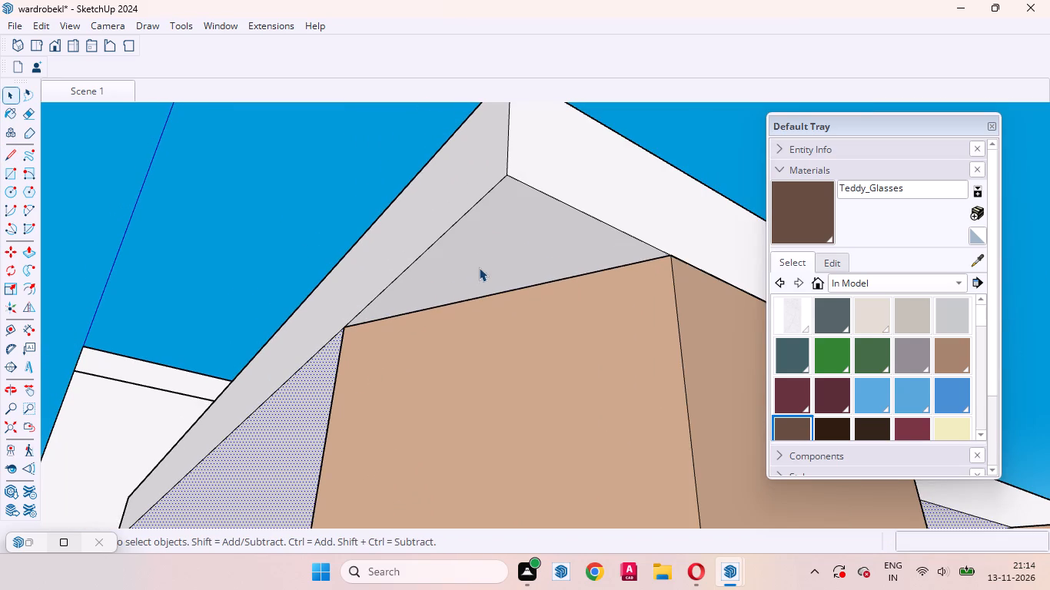
key(p)
double_click(479, 267)
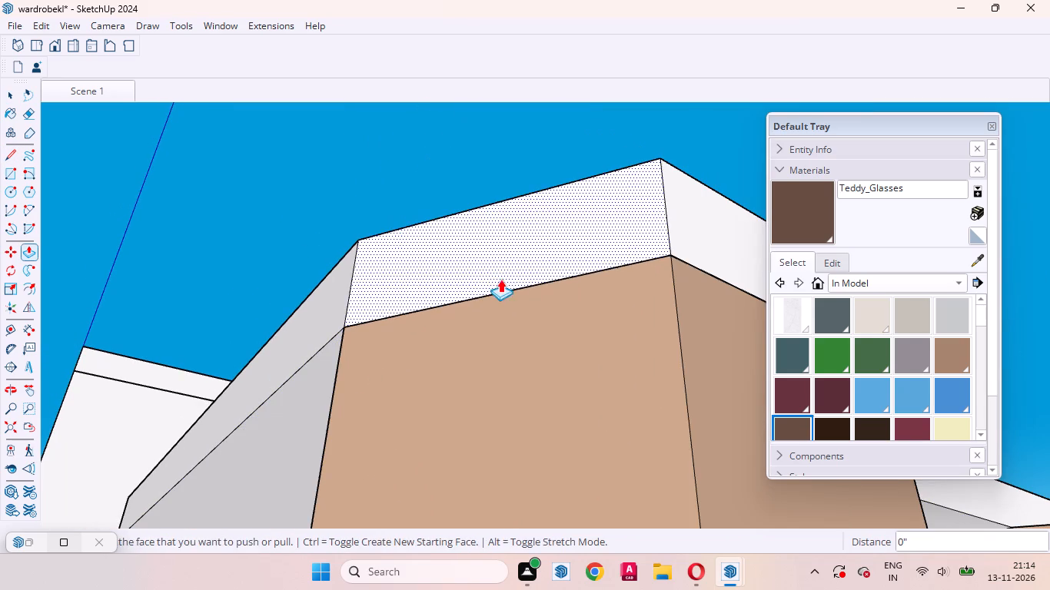
key(space)
Draw a 6" vertical line across the slab's edge face where it meets the inner corner of the other outer leg.
scroll(541, 290, down, 2)
scroll(541, 291, up, 1)
scroll(541, 291, down, 12)
middle_drag(409, 325, 697, 397)
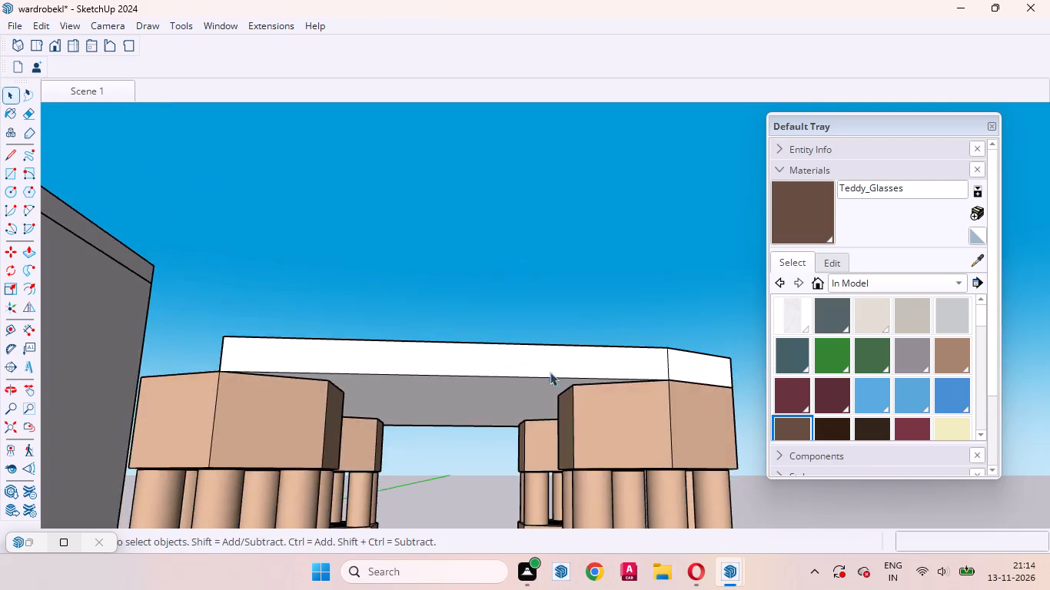
scroll(457, 354, down, 8)
middle_drag(584, 391, 184, 449)
scroll(283, 404, down, 4)
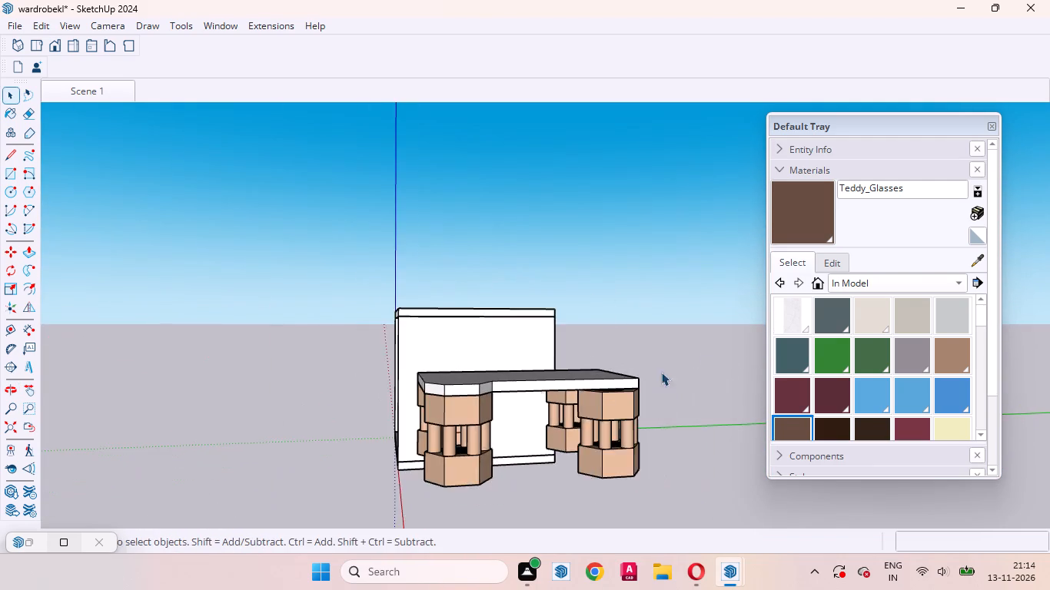
middle_drag(701, 363, 444, 495)
scroll(399, 442, up, 7)
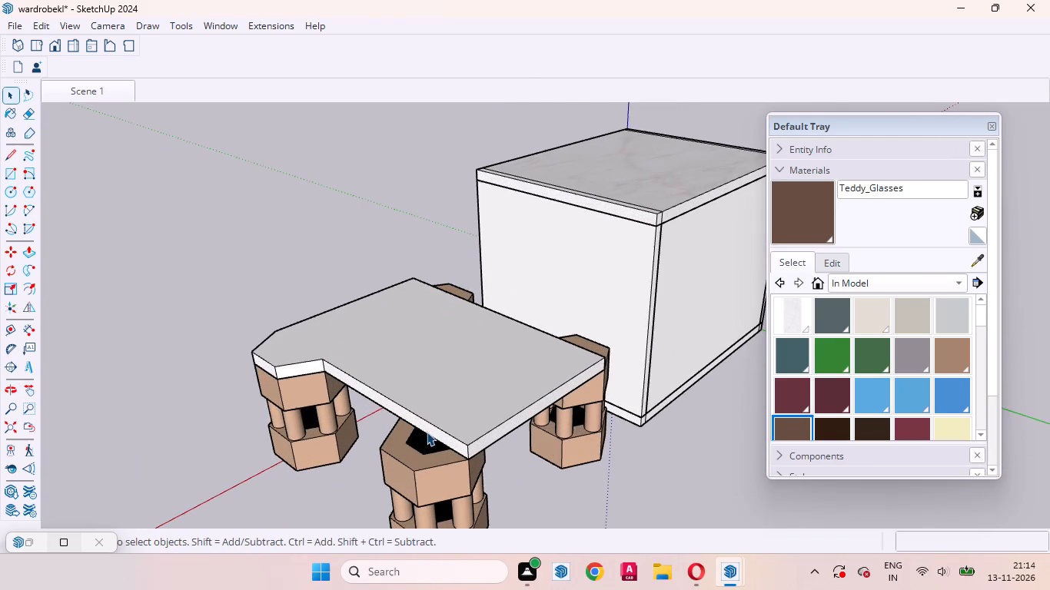
click(427, 432)
middle_drag(427, 432, 491, 403)
click(515, 409)
scroll(509, 408, up, 5)
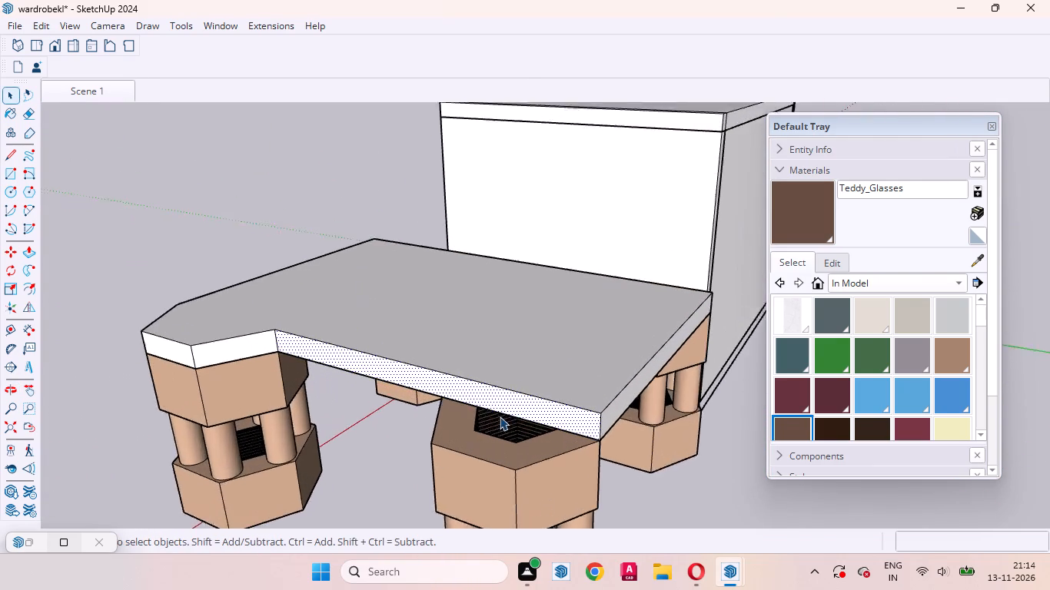
scroll(500, 416, up, 2)
middle_drag(489, 422, 559, 350)
key(l)
scroll(488, 350, up, 4)
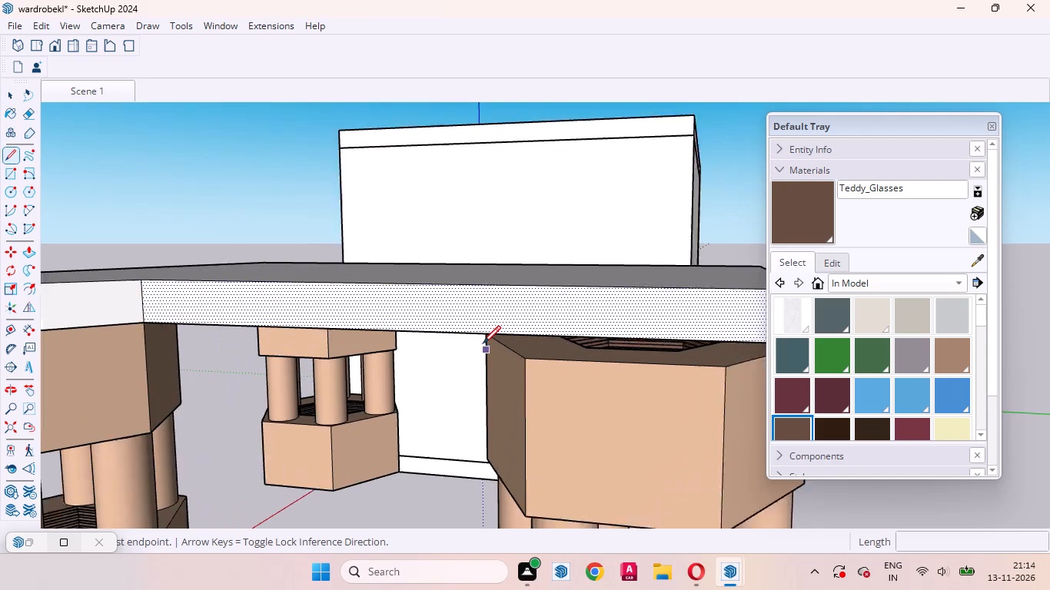
click(483, 333)
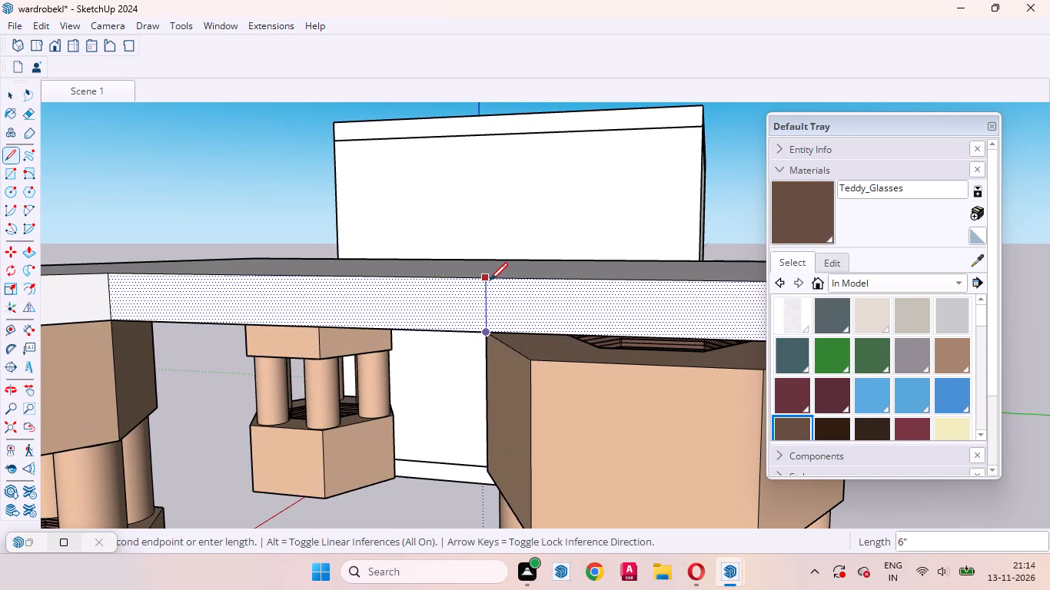
click(490, 280)
scroll(457, 379, down, 7)
key(space)
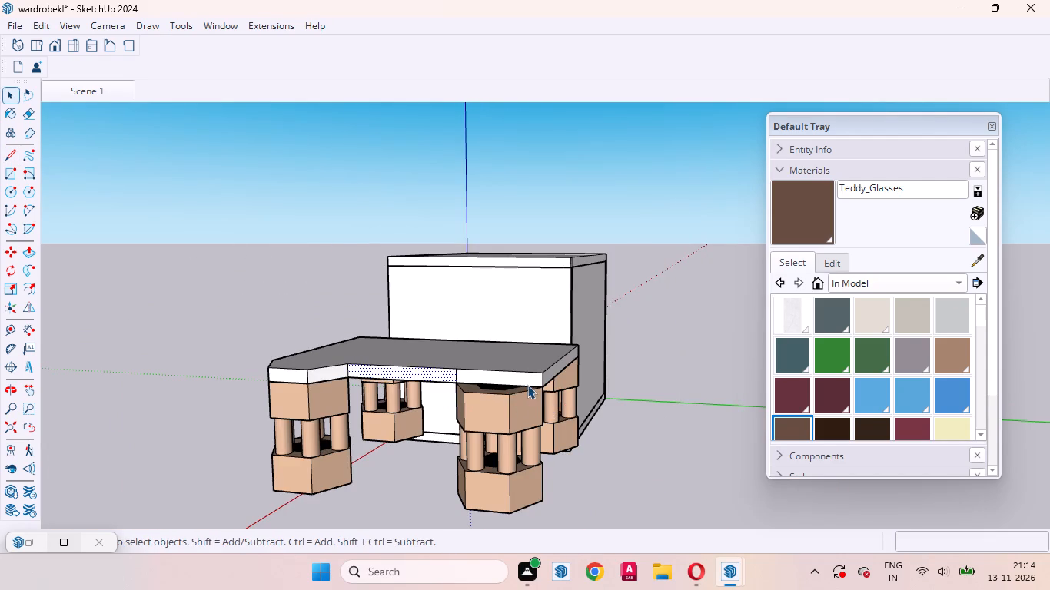
Push/Pull the edge section above that leg outward about 1' 4 3/16", out to the leg's outer face.
scroll(527, 383, up, 3)
click(527, 377)
key(p)
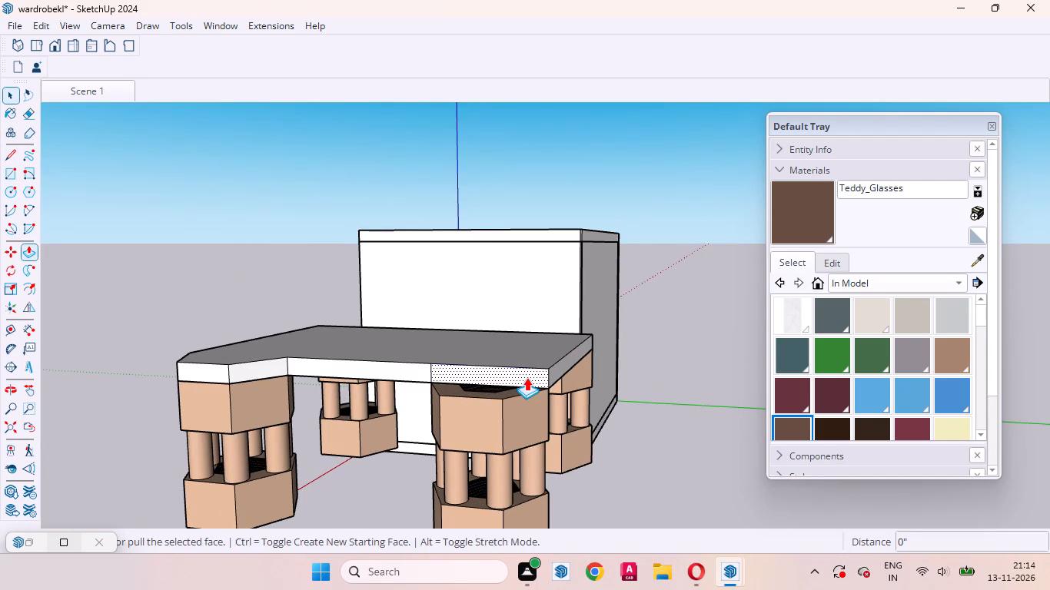
click(527, 377)
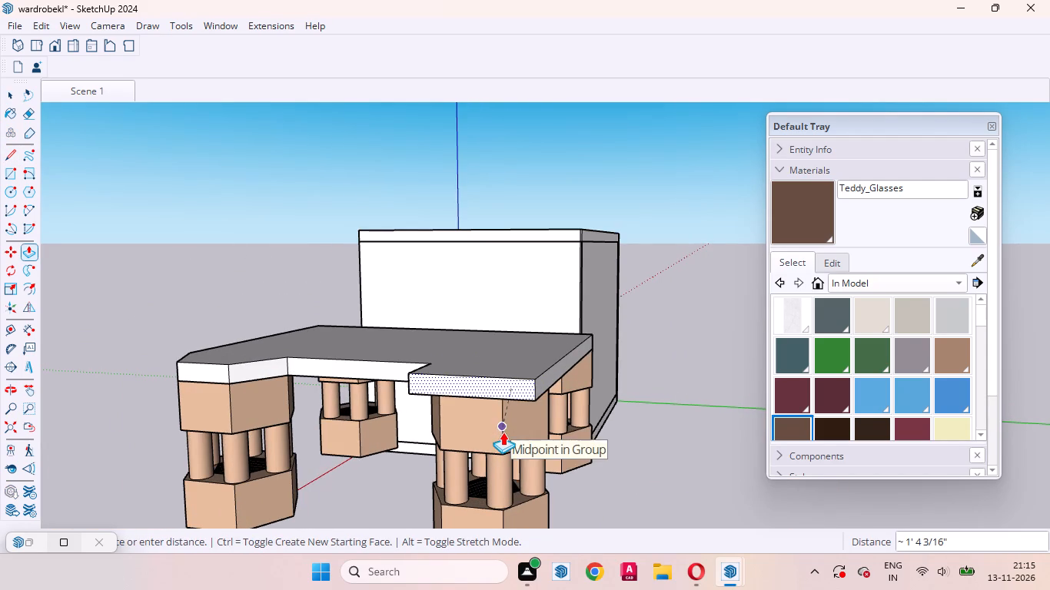
click(503, 432)
key(space)
Draw a 1' 6 11/16" line on the extended slab's underside along the leg's hexagonal side, outlining the overhanging outer corner.
middle_drag(532, 410, 465, 264)
scroll(474, 442, down, 4)
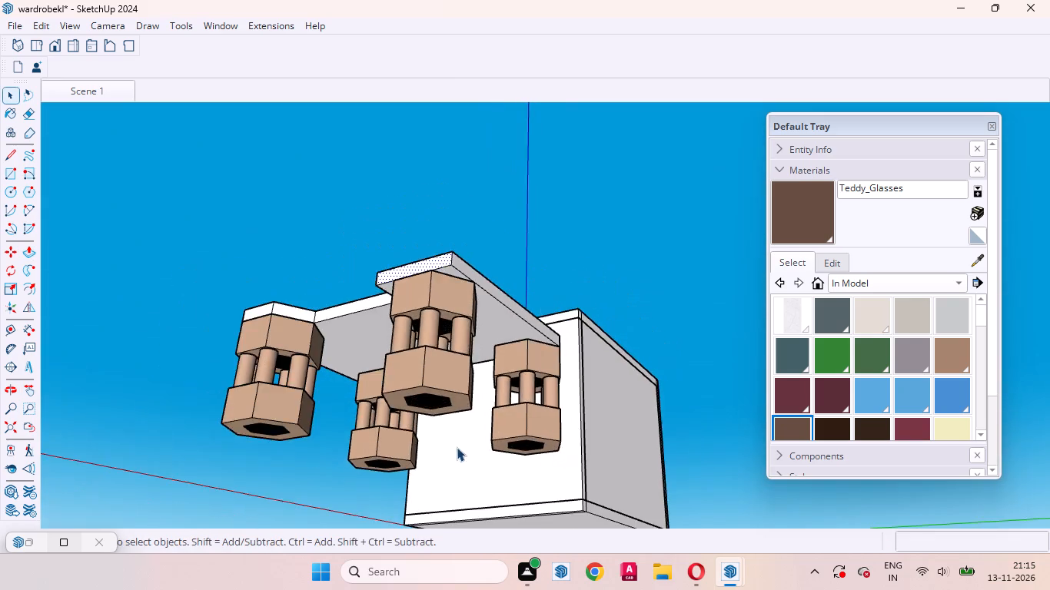
scroll(457, 447, down, 2)
middle_drag(441, 365, 377, 292)
scroll(425, 284, up, 15)
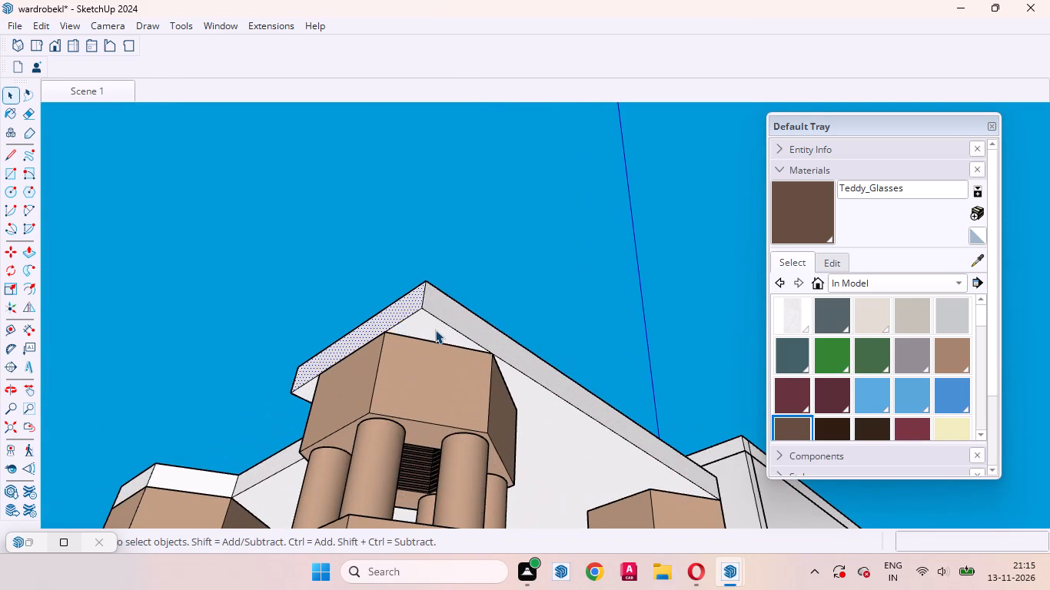
click(435, 330)
middle_drag(435, 330, 428, 323)
key(l)
scroll(418, 334, up, 4)
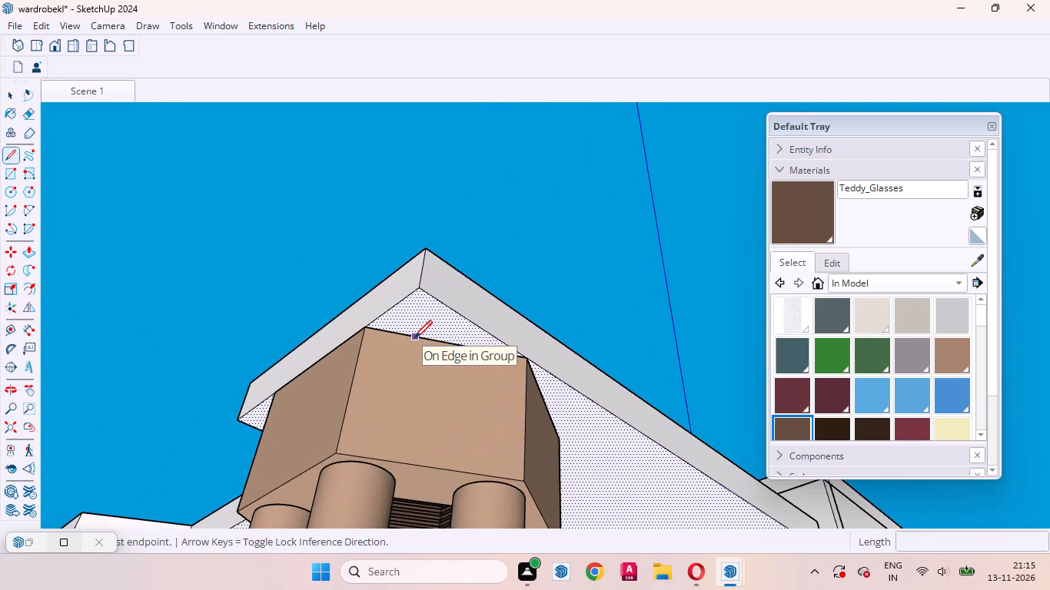
scroll(419, 350, up, 7)
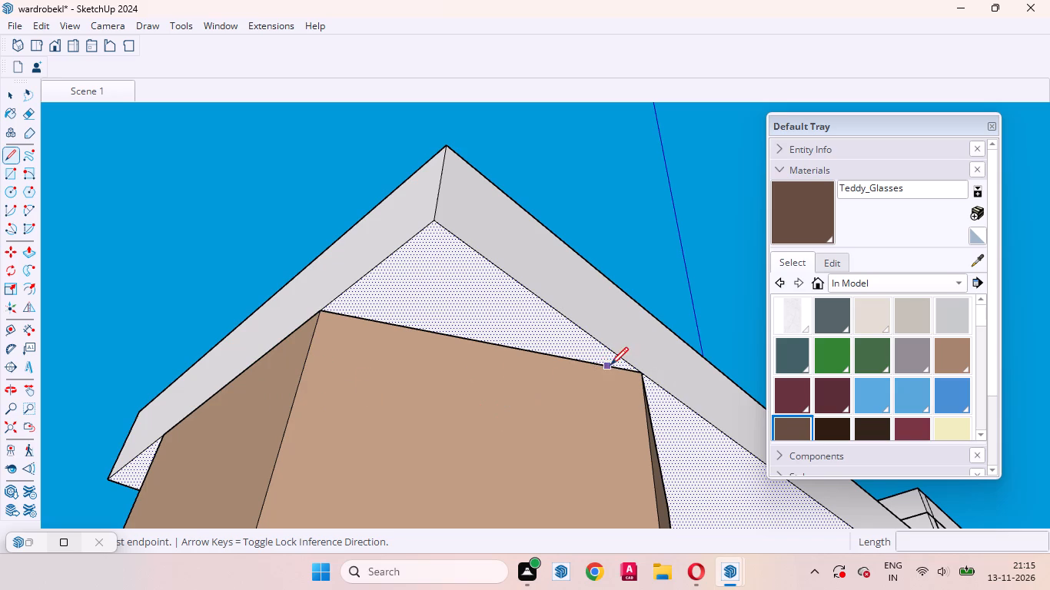
click(643, 372)
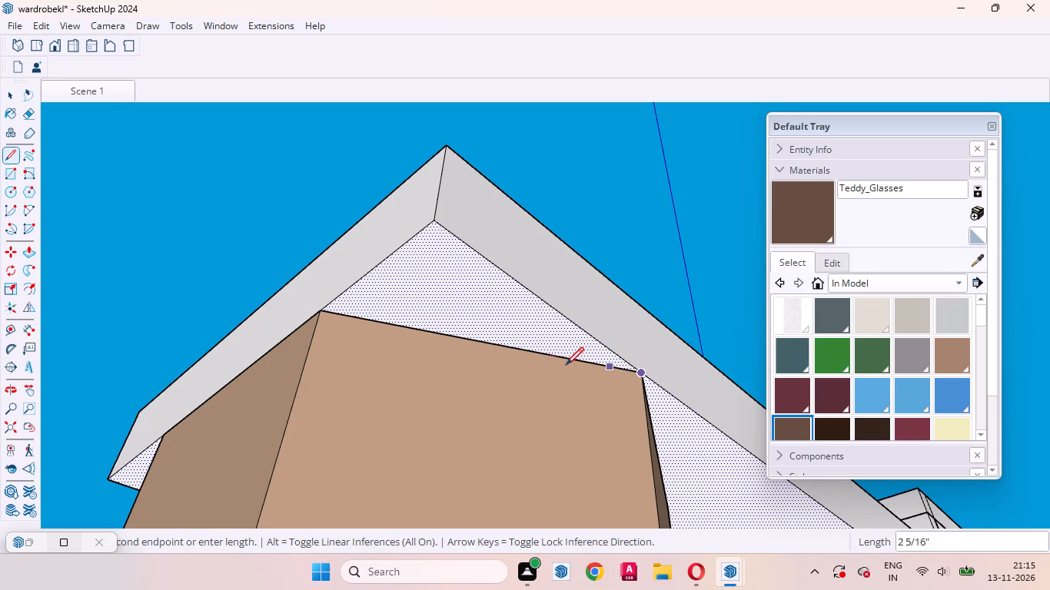
click(327, 307)
key(space)
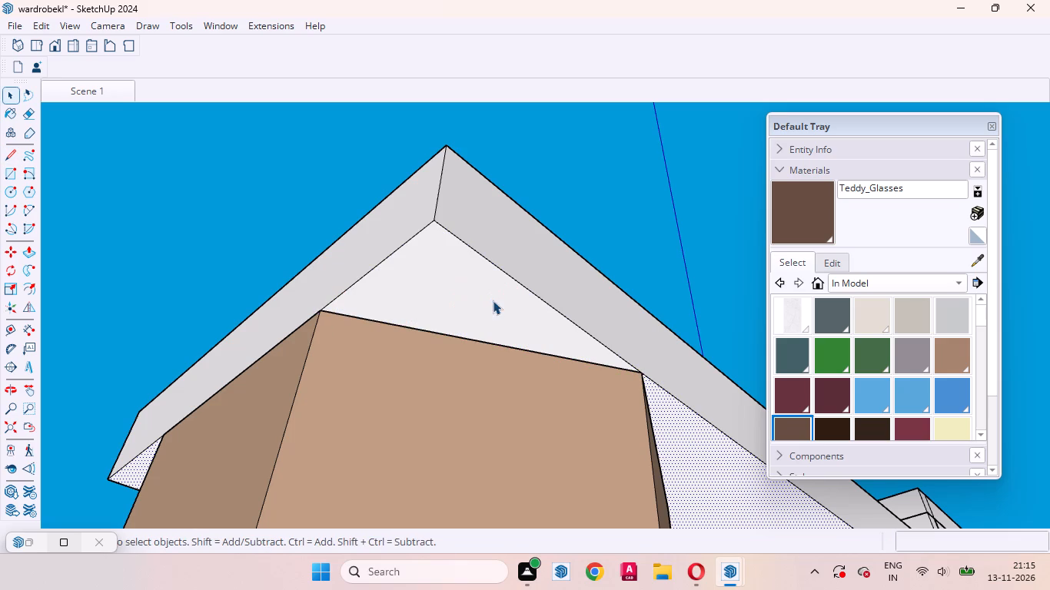
Push/Pull the outlined outer corner through the slab's thickness to trim it flush with the leg.
click(490, 290)
key(p)
click(490, 290)
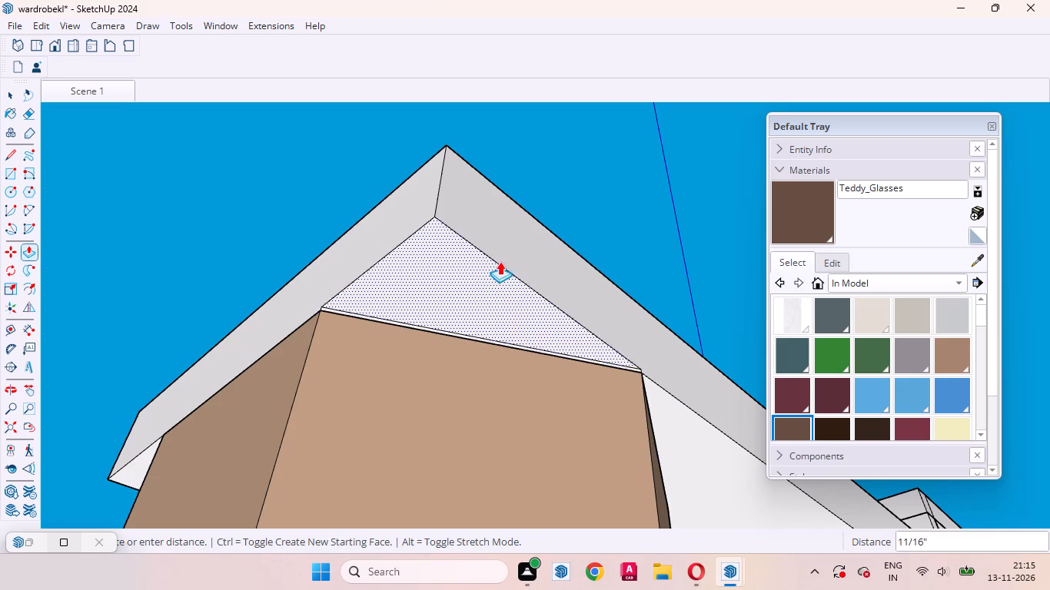
click(505, 212)
key(space)
Draw a 1' 6 11/16" line under the same leg's inner overhanging slab corner, along the adjoining hexagonal side.
scroll(492, 300, down, 4)
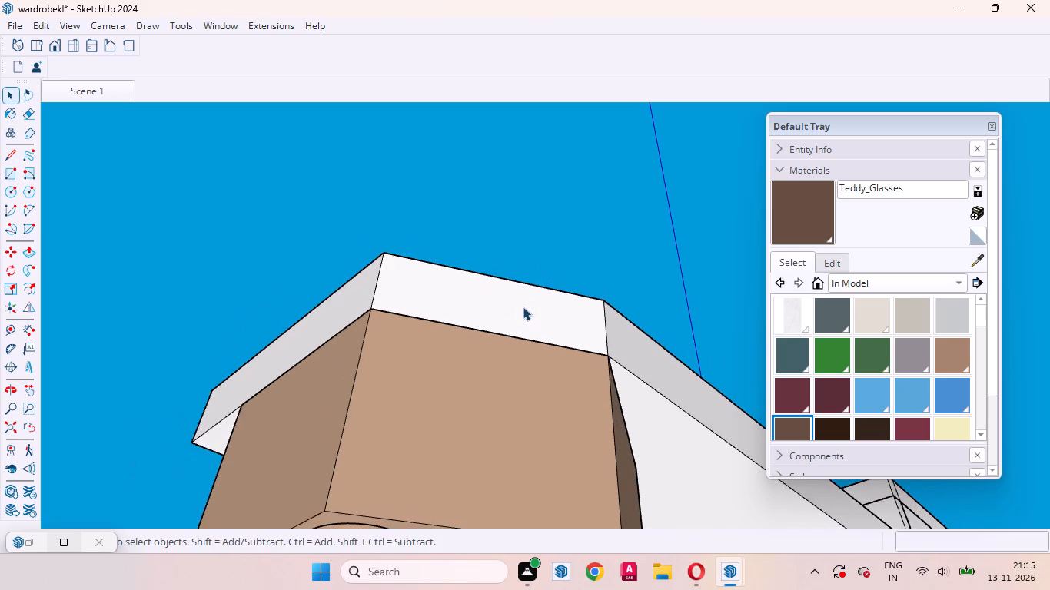
scroll(523, 307, down, 2)
middle_drag(341, 305, 719, 430)
scroll(599, 351, down, 3)
middle_drag(513, 380, 526, 294)
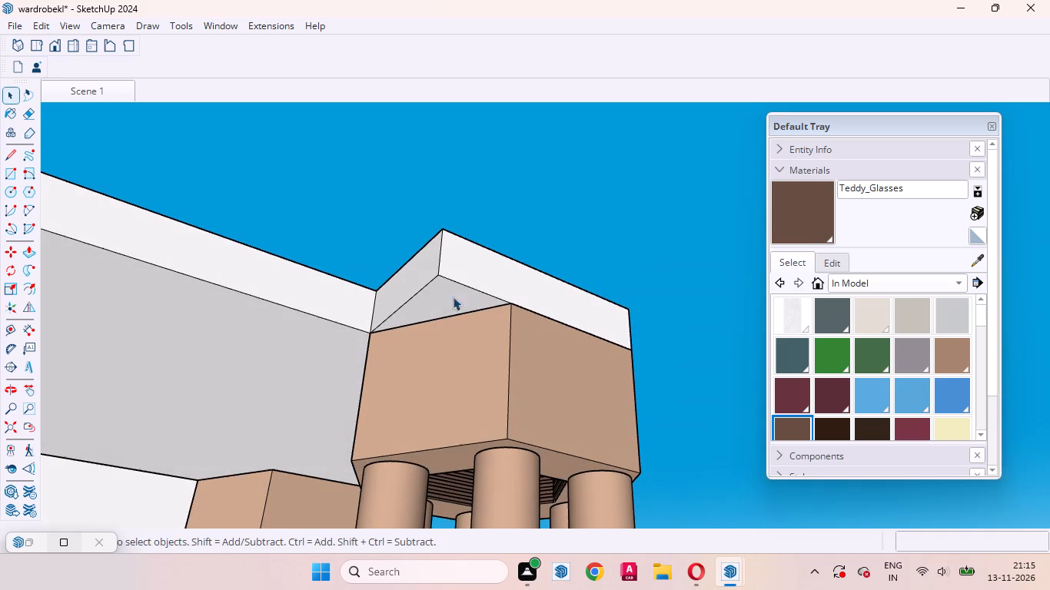
click(446, 306)
middle_drag(447, 304, 451, 284)
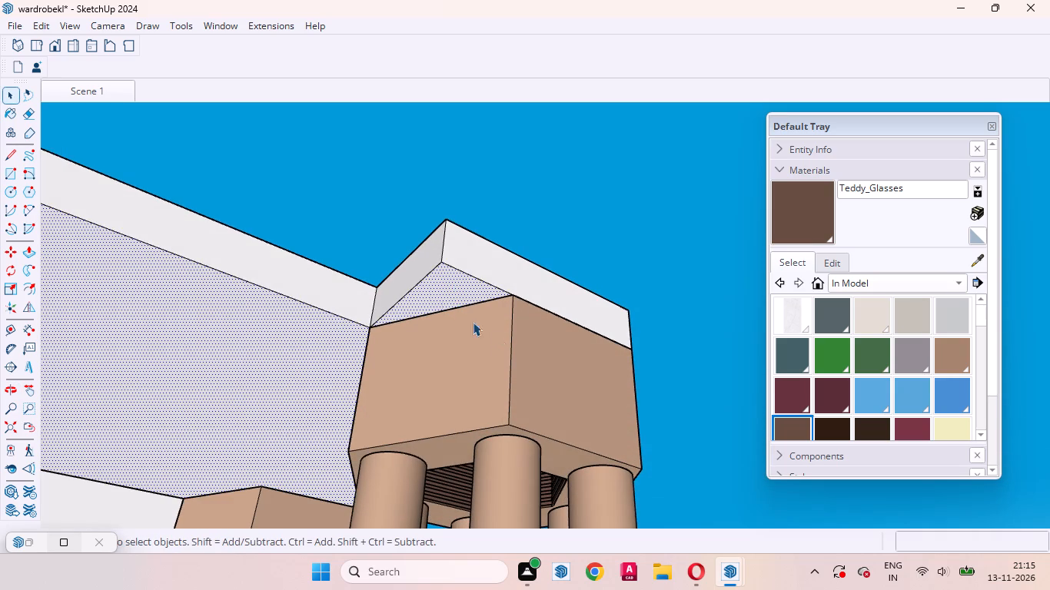
scroll(442, 277, up, 2)
scroll(592, 412, down, 2)
scroll(595, 428, up, 1)
middle_drag(393, 283, 398, 237)
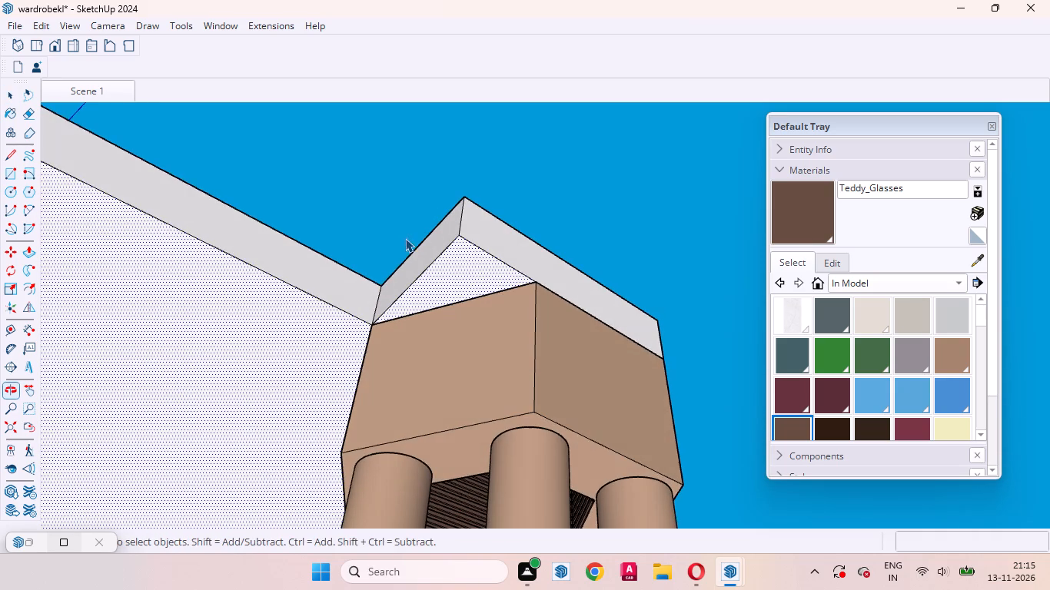
key(l)
scroll(457, 313, up, 6)
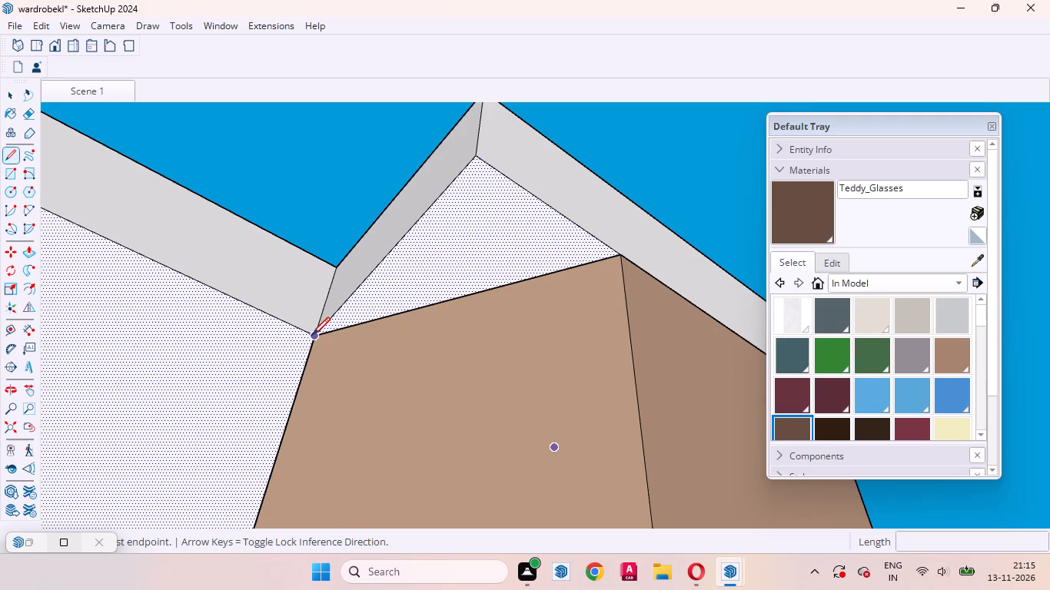
click(316, 335)
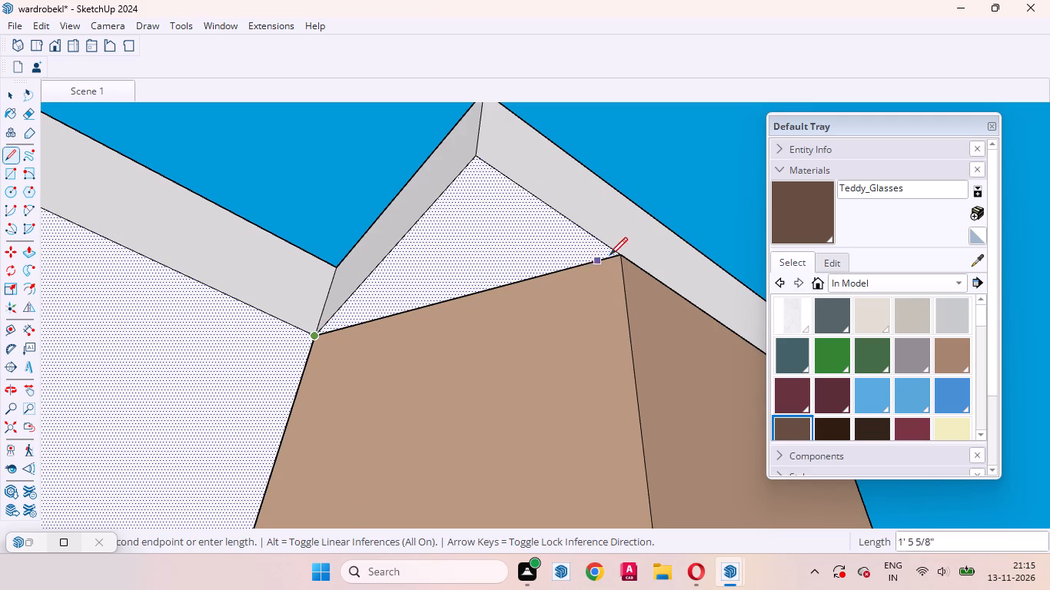
click(619, 255)
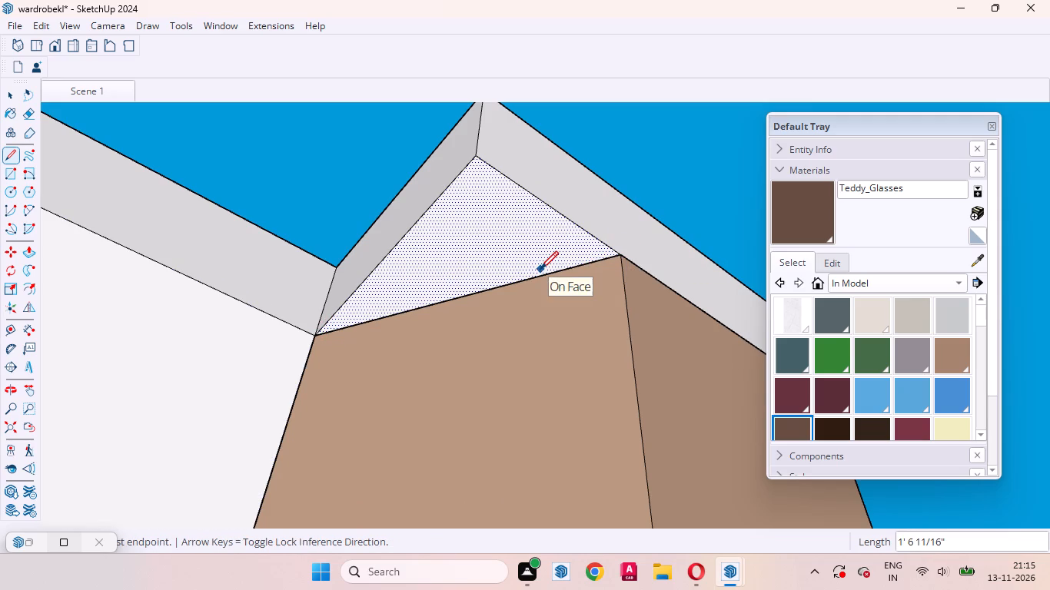
Push/Pull the inner triangular corner through the slab's thickness to trim it flush with the leg.
key(space)
key(p)
double_click(518, 233)
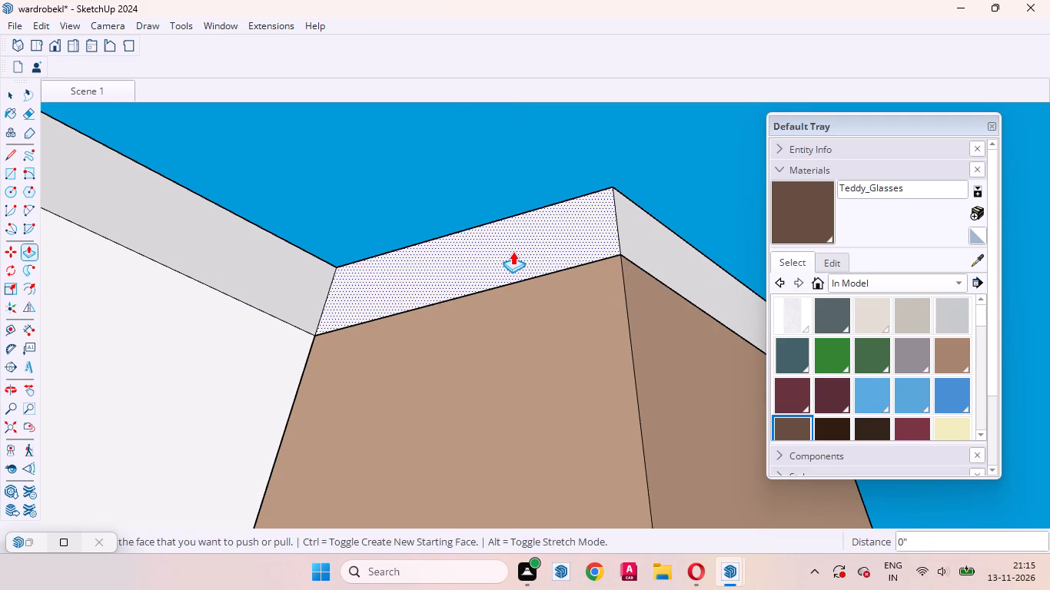
key(space)
Push/Pull the slab's full side nearest the room outward about 1' 4 3/16" to cover the two remaining legs.
scroll(493, 291, down, 5)
scroll(367, 343, up, 1)
scroll(366, 345, down, 3)
middle_drag(541, 318, 466, 503)
scroll(487, 426, down, 10)
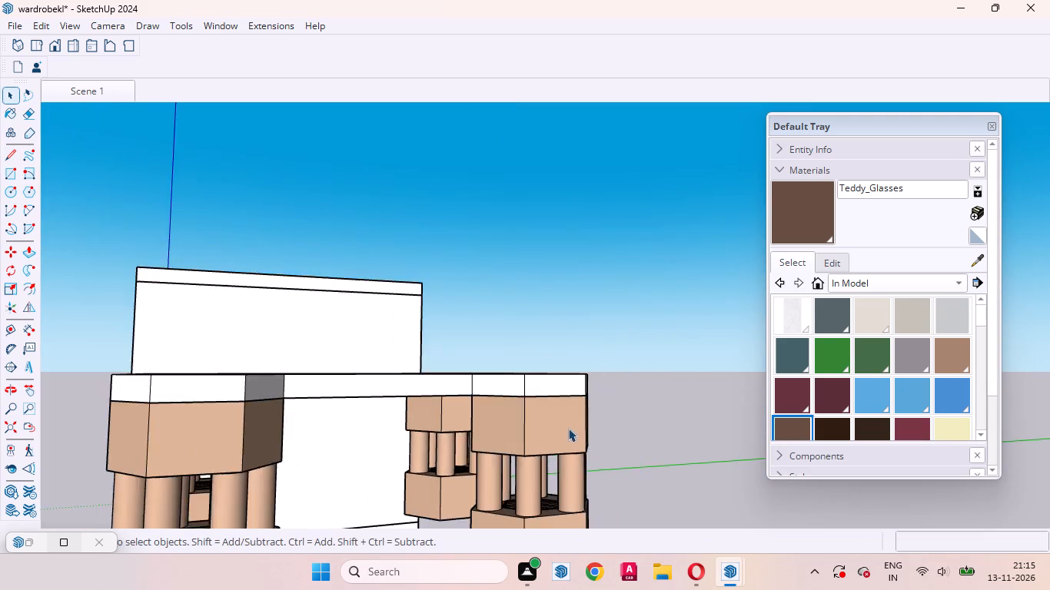
scroll(568, 428, down, 5)
middle_drag(570, 435, 297, 567)
scroll(386, 376, up, 3)
middle_drag(493, 380, 457, 438)
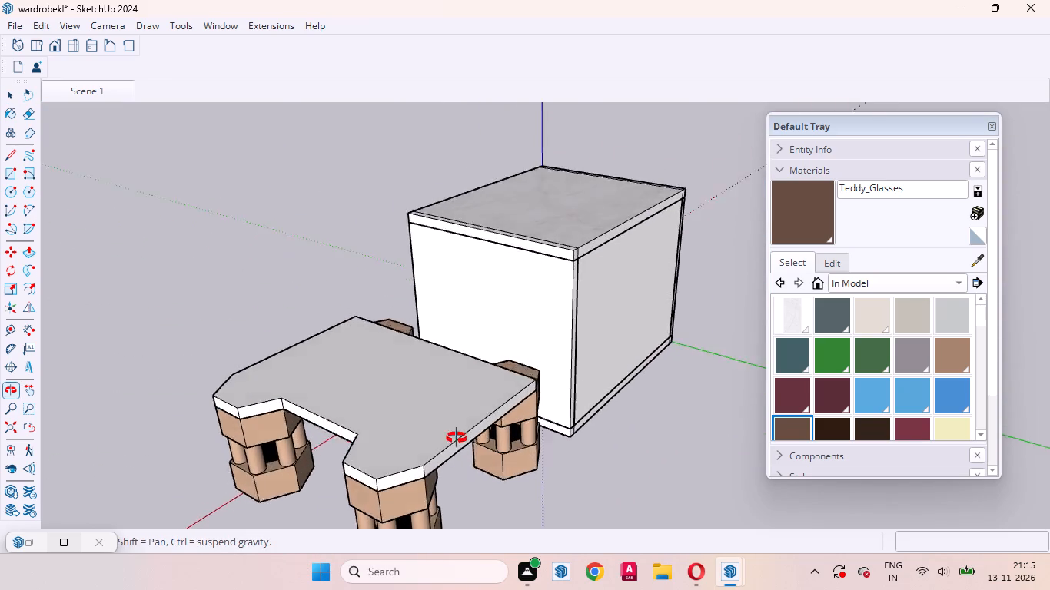
middle_drag(457, 438, 150, 527)
scroll(494, 202, up, 13)
middle_drag(477, 237, 413, 262)
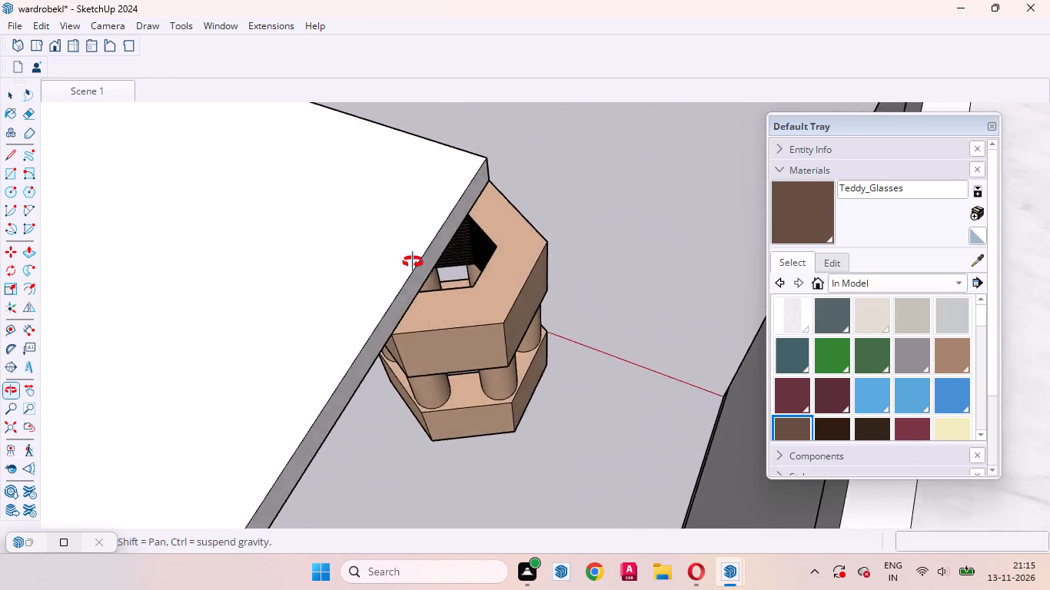
middle_drag(413, 262, 0, 259)
scroll(580, 223, up, 3)
middle_drag(594, 225, 489, 189)
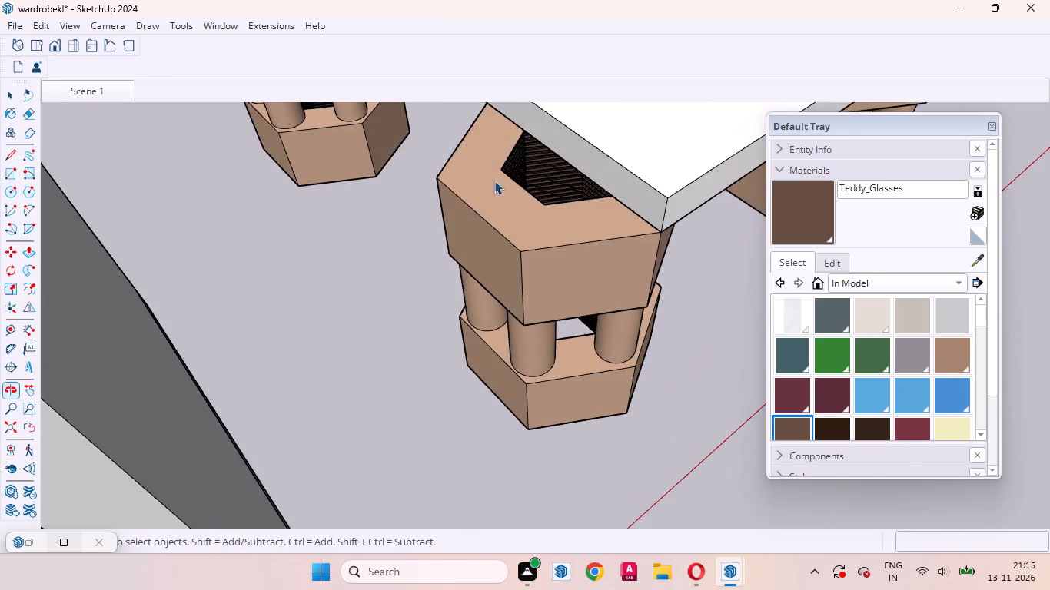
click(642, 189)
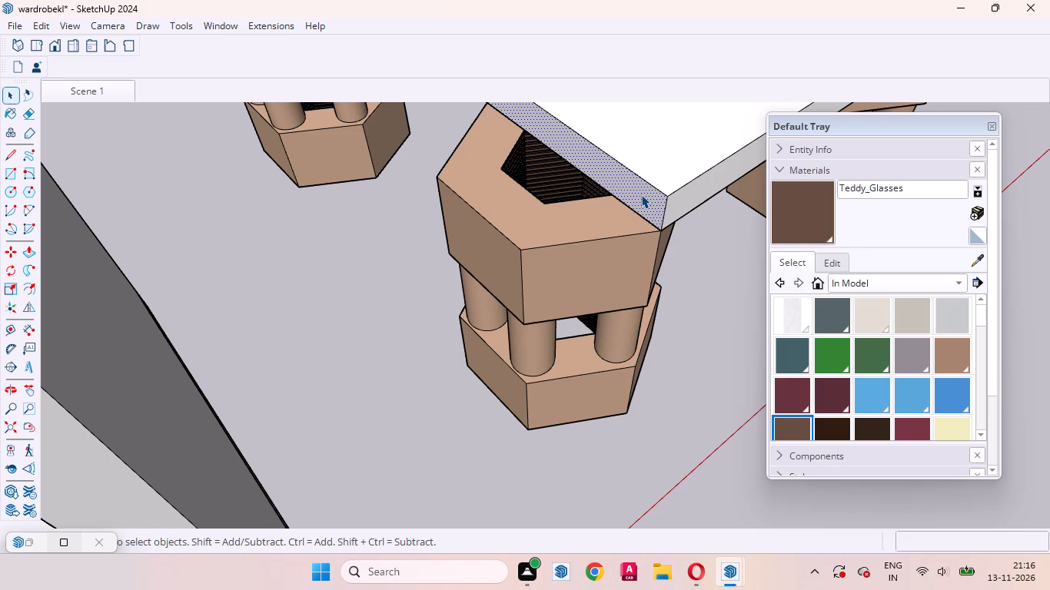
key(p)
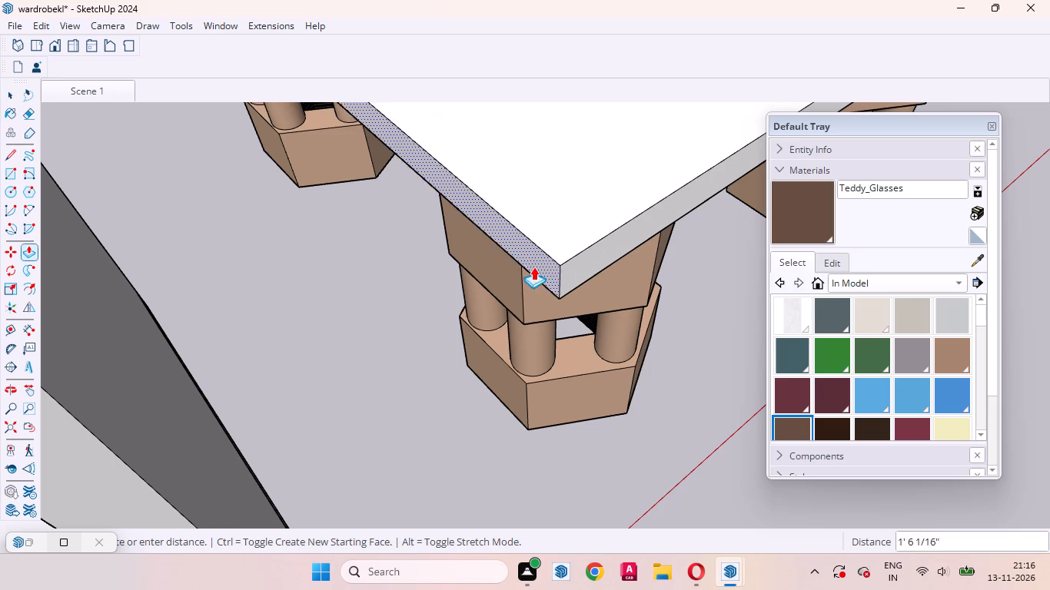
middle_drag(537, 267, 547, 92)
click(529, 211)
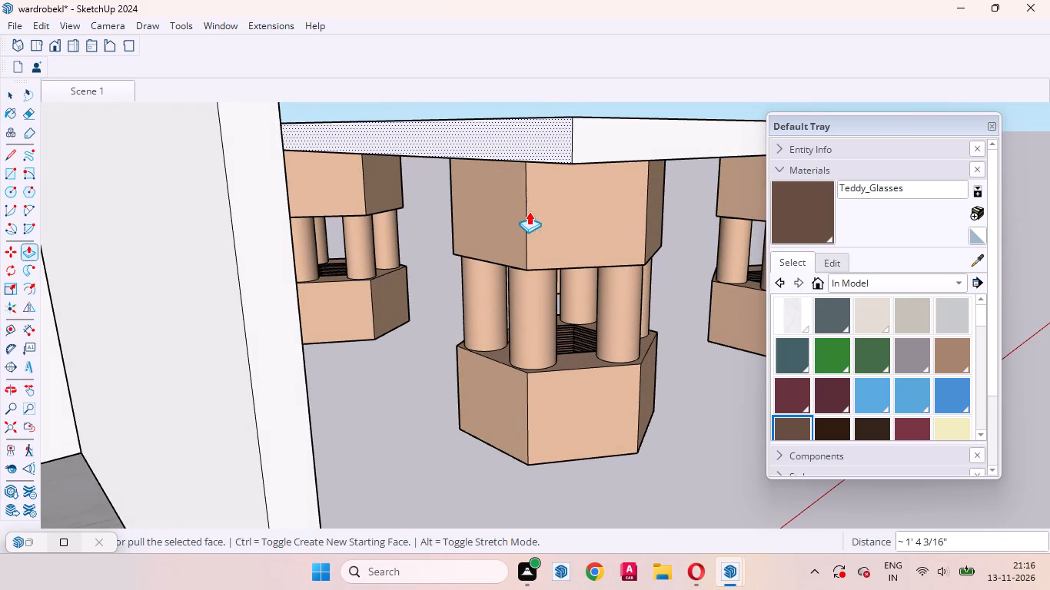
key(space)
Draw a 1' 6 11/16" line on the slab's underside, following the hexagonal leg's edge across the overhanging corner of the extended room side.
middle_drag(596, 206, 498, 186)
scroll(535, 387, down, 3)
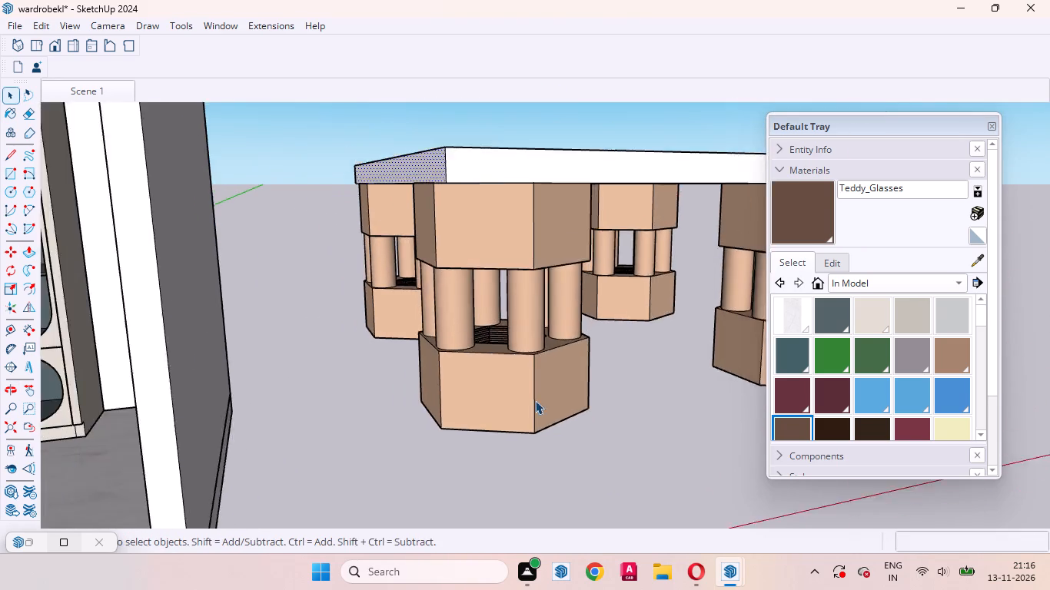
scroll(535, 400, down, 5)
middle_drag(504, 316, 471, 161)
scroll(471, 181, up, 7)
middle_drag(485, 245, 469, 202)
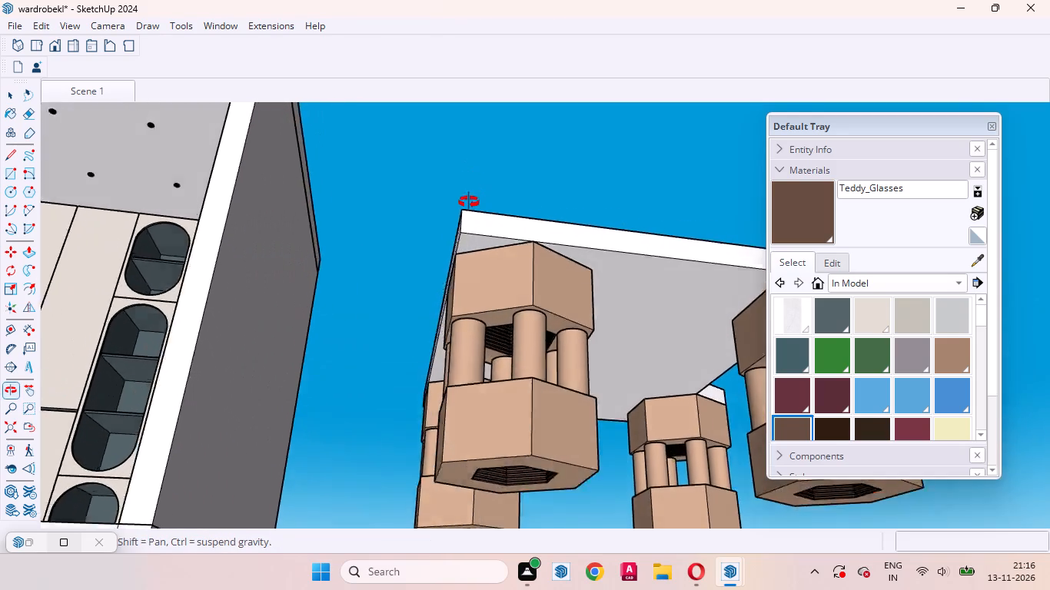
middle_drag(469, 202, 463, 162)
scroll(461, 193, up, 7)
click(478, 195)
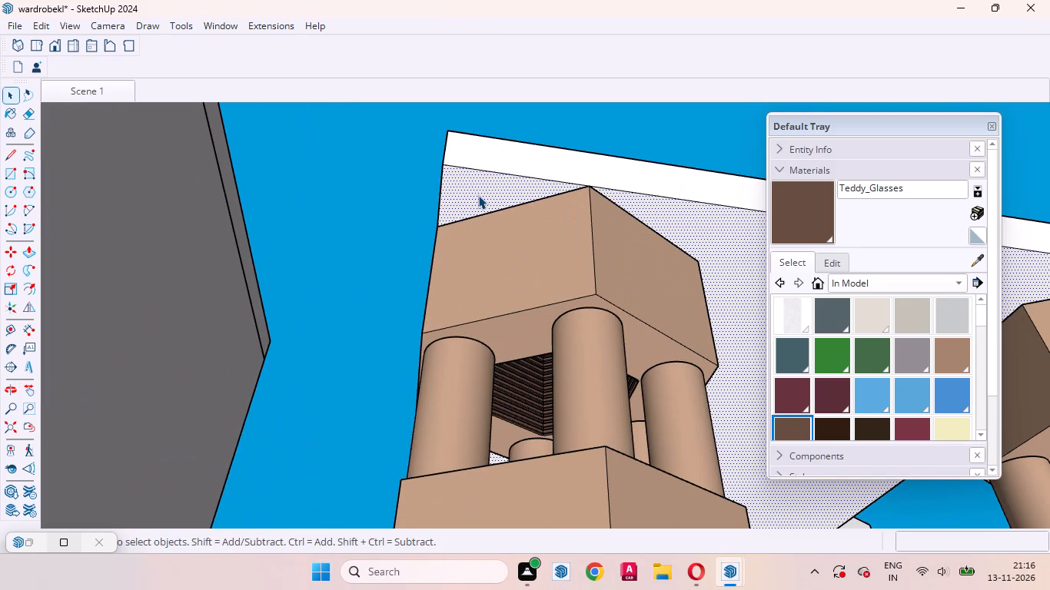
scroll(478, 195, up, 3)
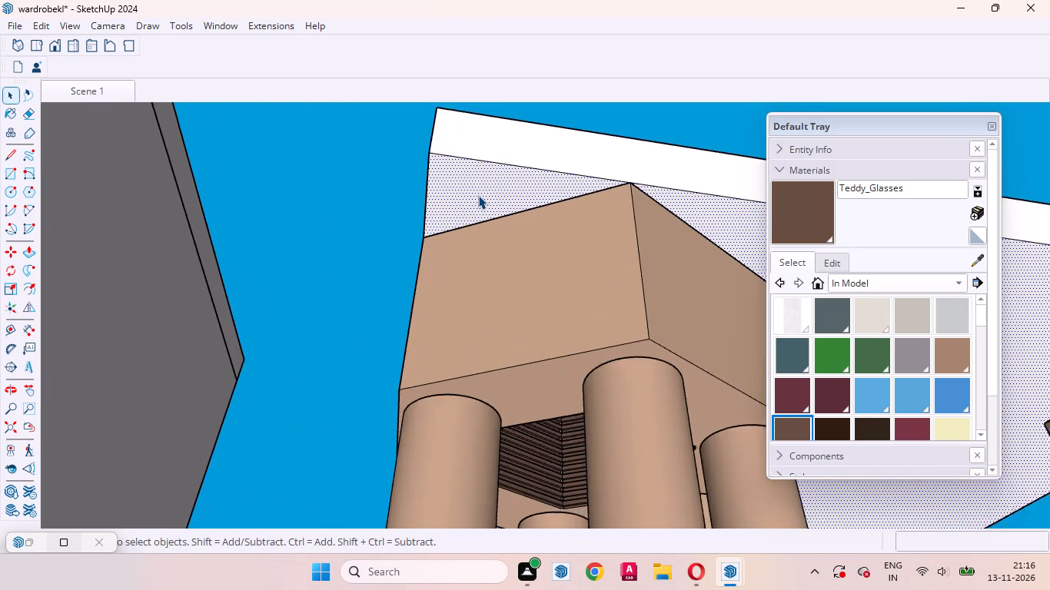
scroll(478, 195, up, 1)
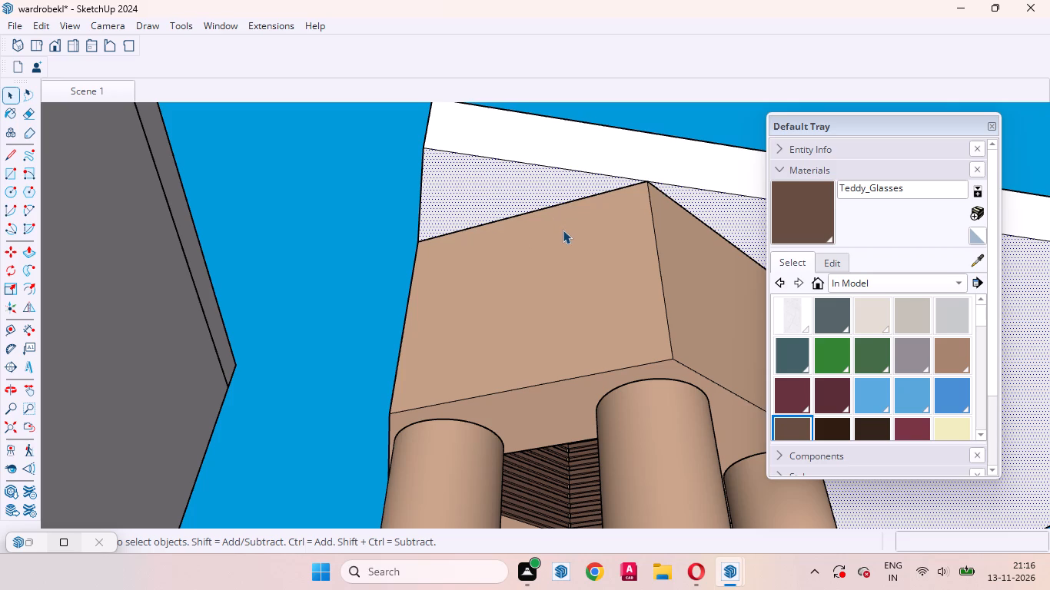
middle_drag(563, 233, 557, 219)
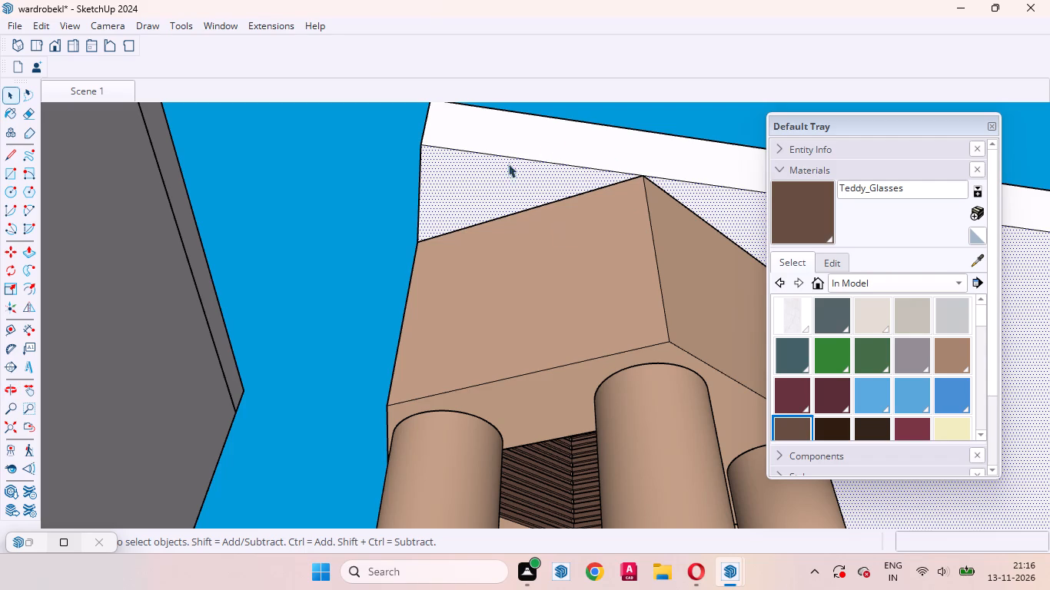
key(l)
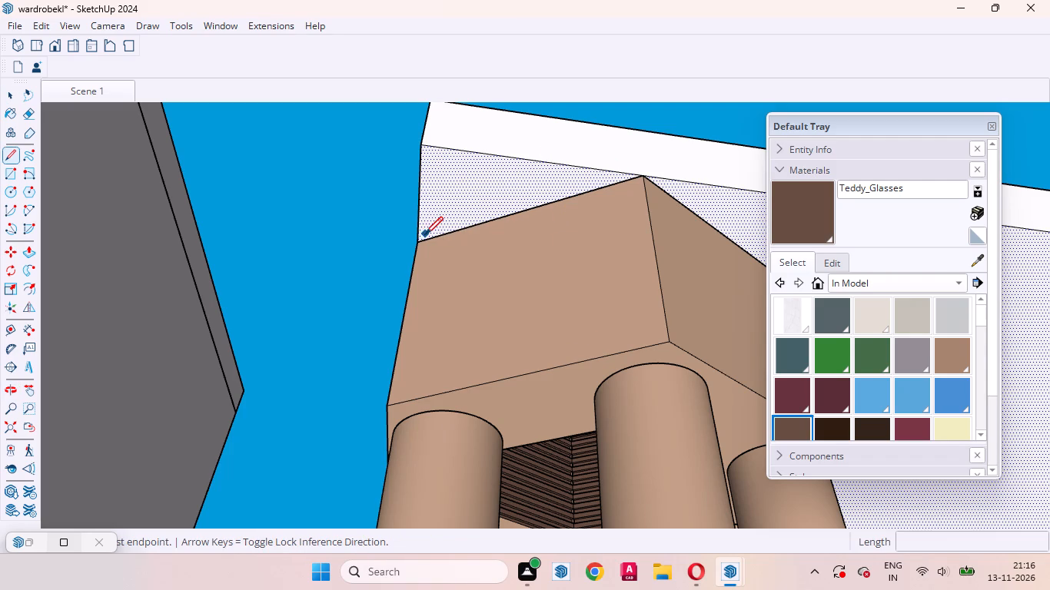
click(425, 234)
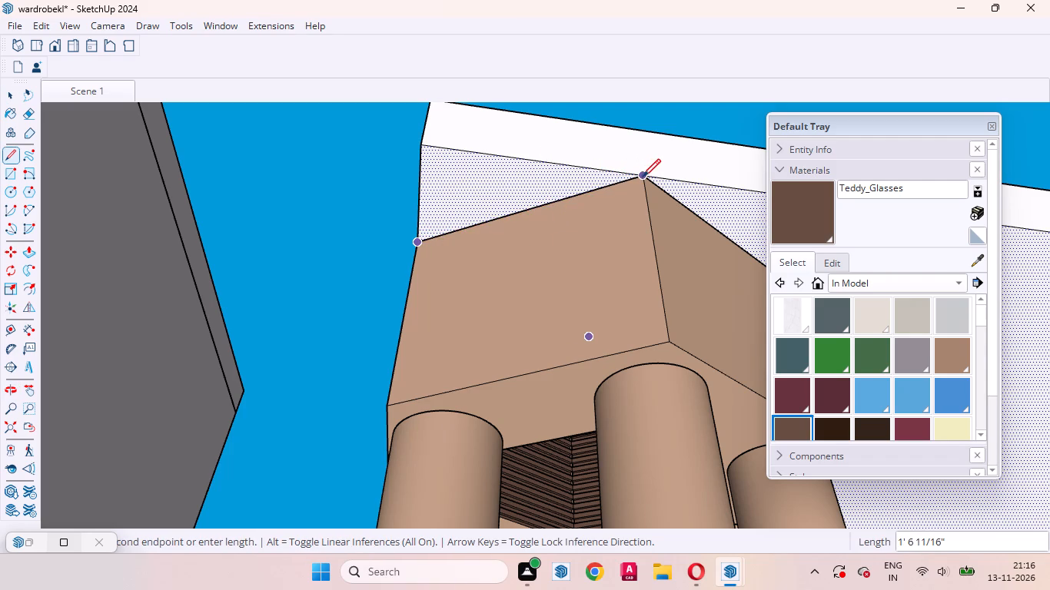
click(643, 177)
key(space)
Push/Pull the outlined triangular corner 6" through the slab's thickness to trim it flush with the leg.
scroll(574, 465, down, 4)
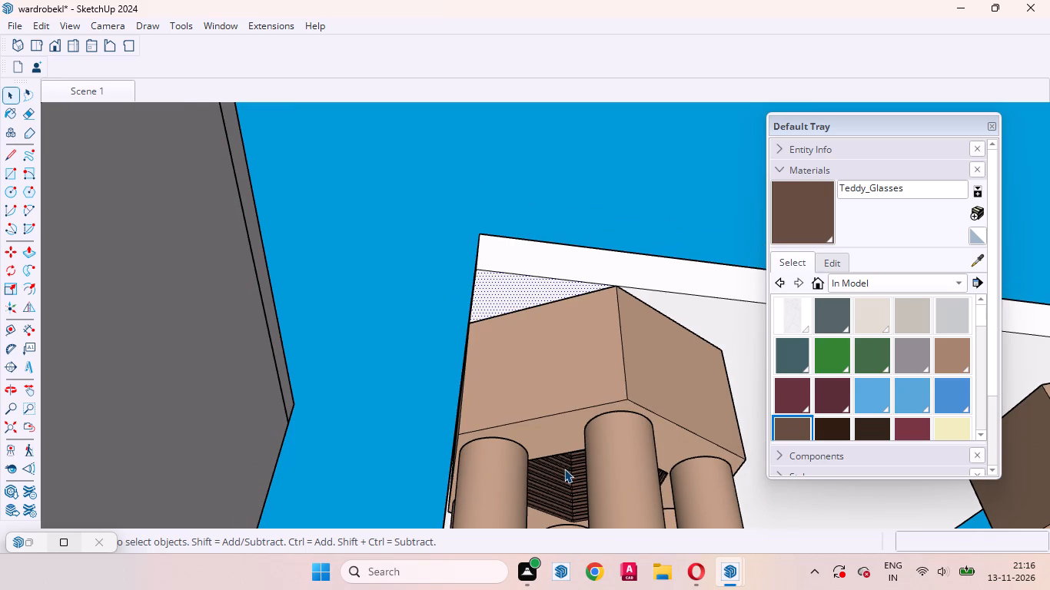
key(p)
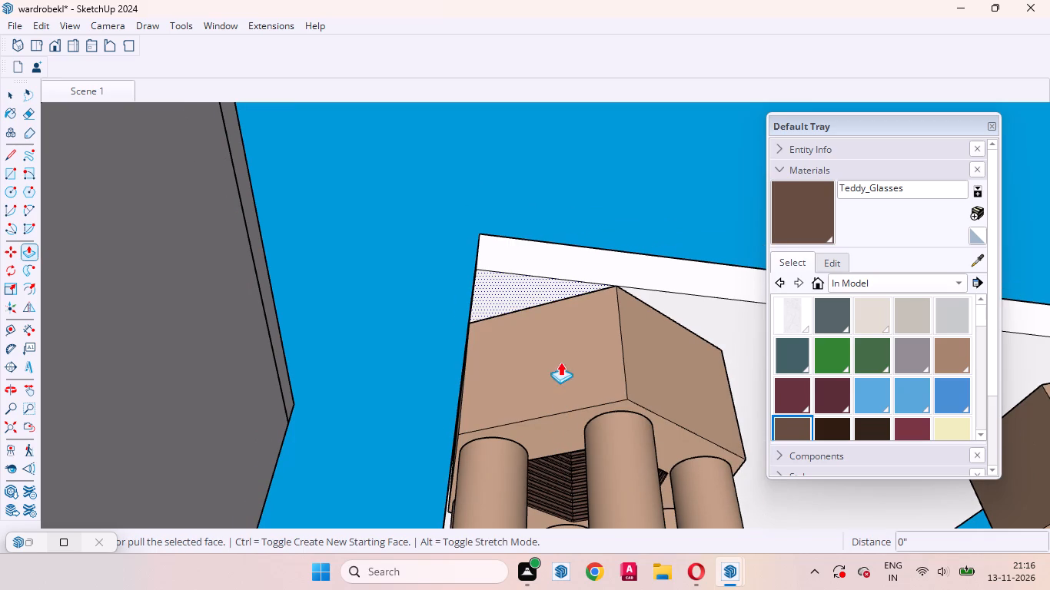
double_click(510, 297)
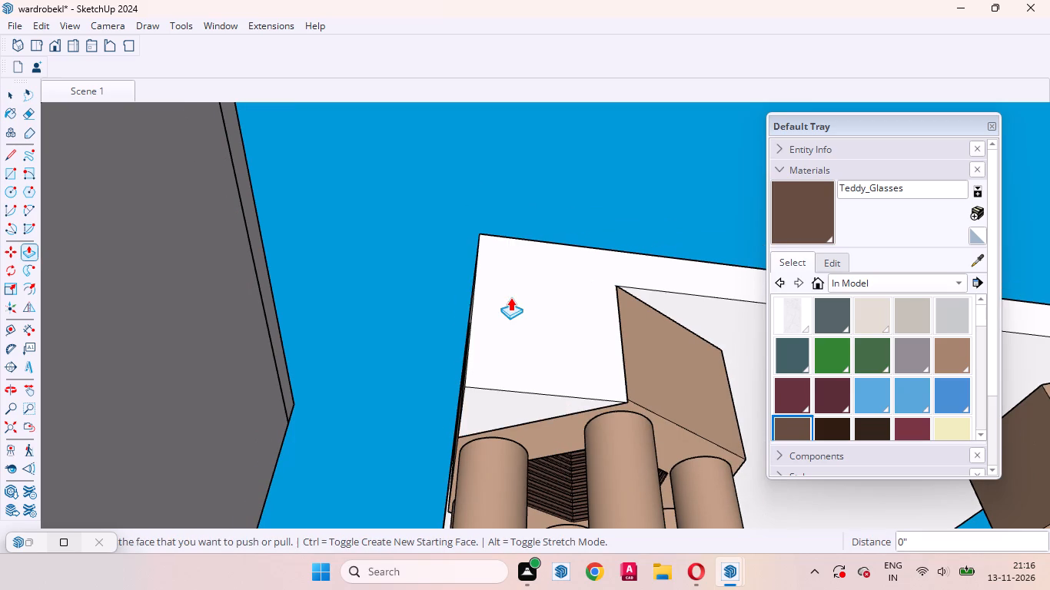
key(ctrl+z)
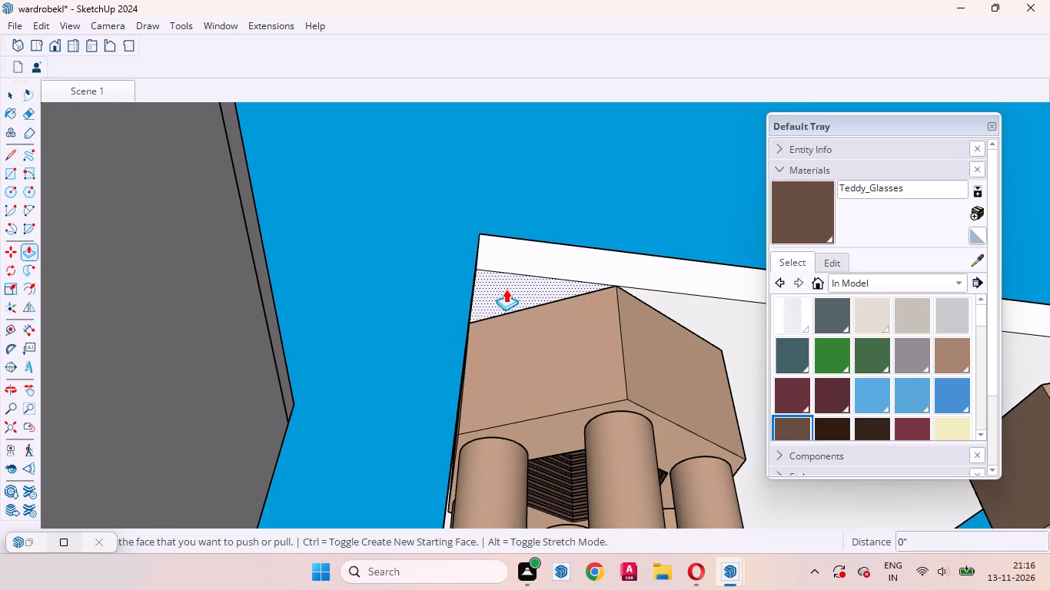
click(506, 289)
click(510, 237)
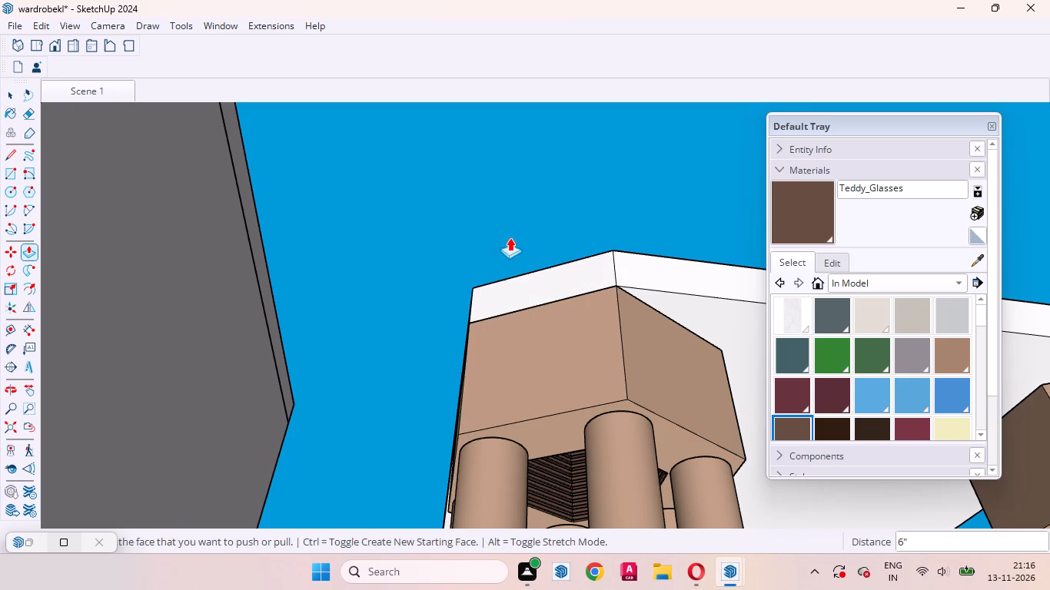
key(space)
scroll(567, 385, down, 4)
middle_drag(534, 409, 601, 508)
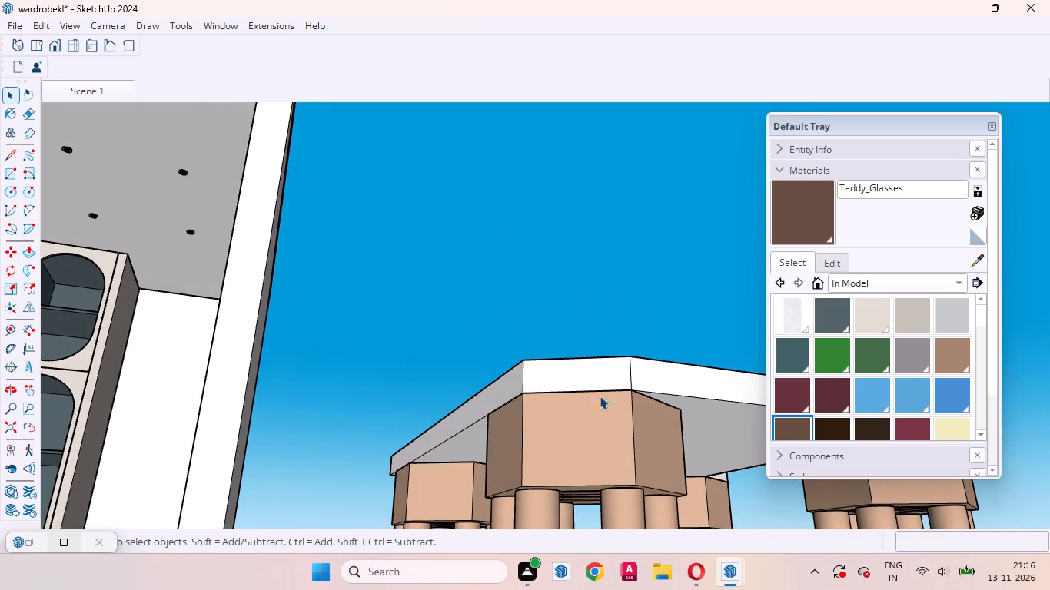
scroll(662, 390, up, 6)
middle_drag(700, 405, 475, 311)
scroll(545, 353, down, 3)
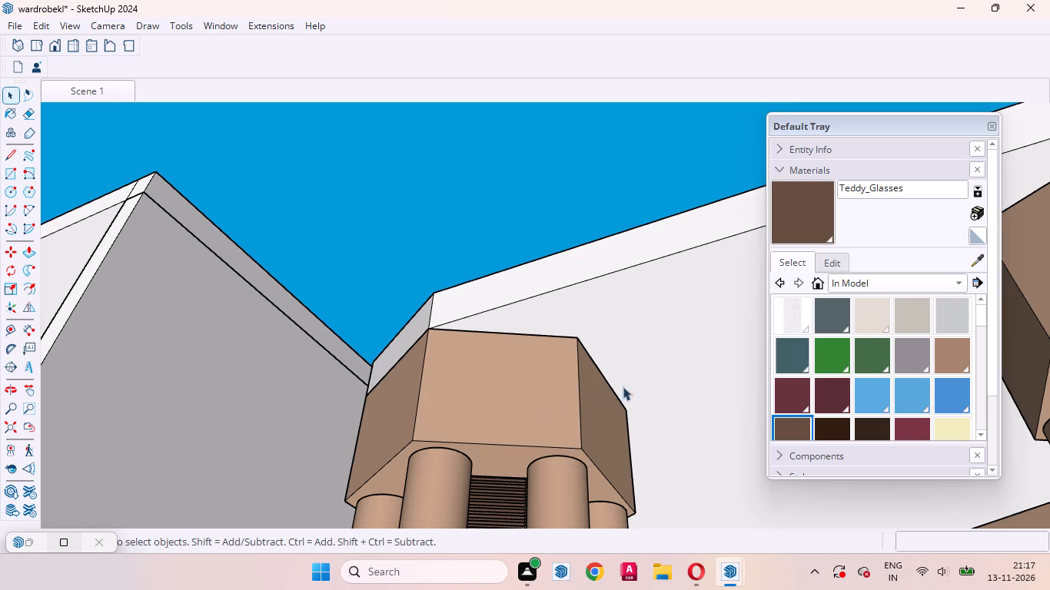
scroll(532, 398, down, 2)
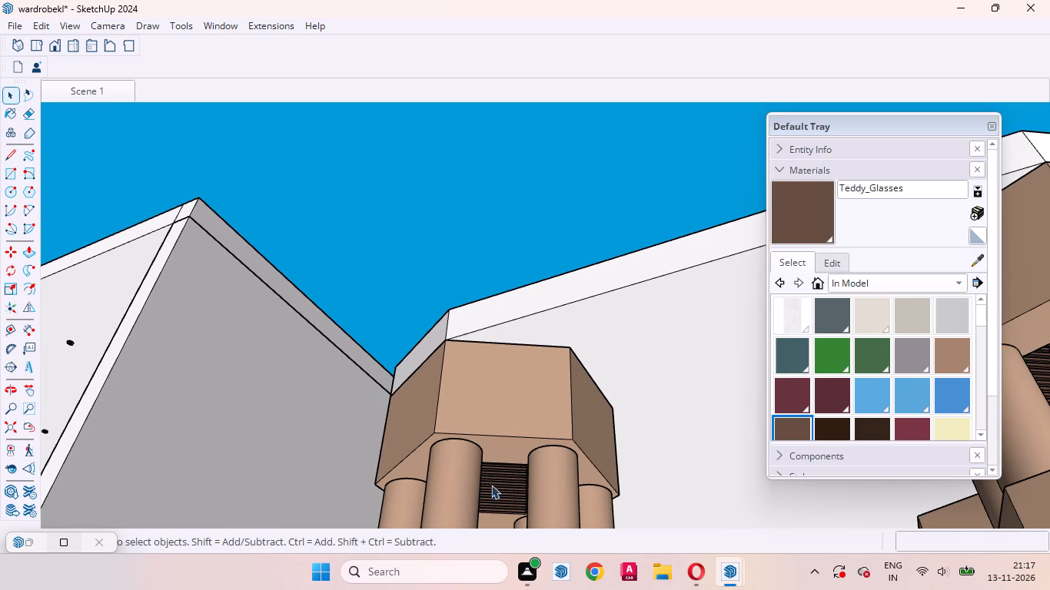
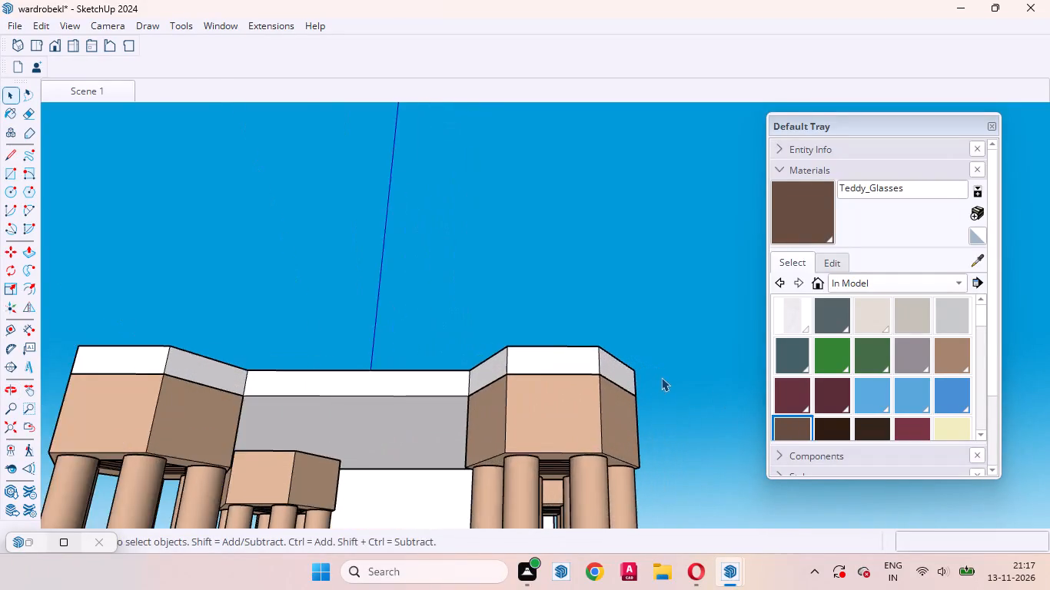
Draw a 1' 6 11/16" line on the slab's underside, following the hexagonal leg's edge across the remaining overhanging corner.
middle_drag(669, 378, 283, 399)
scroll(399, 462, up, 6)
middle_drag(539, 501, 457, 423)
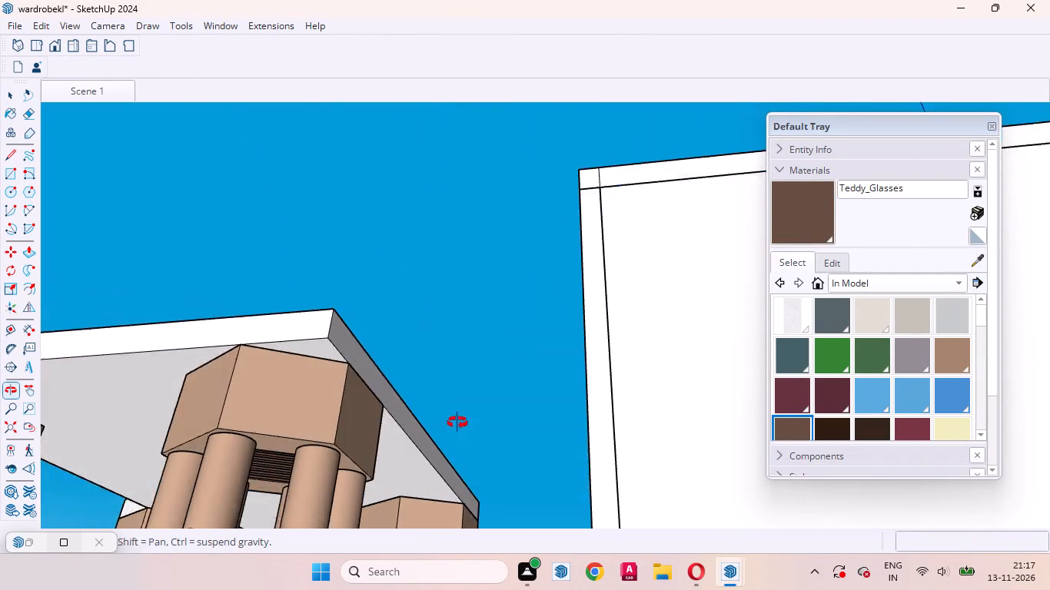
middle_drag(457, 423, 468, 381)
scroll(347, 260, up, 8)
click(334, 240)
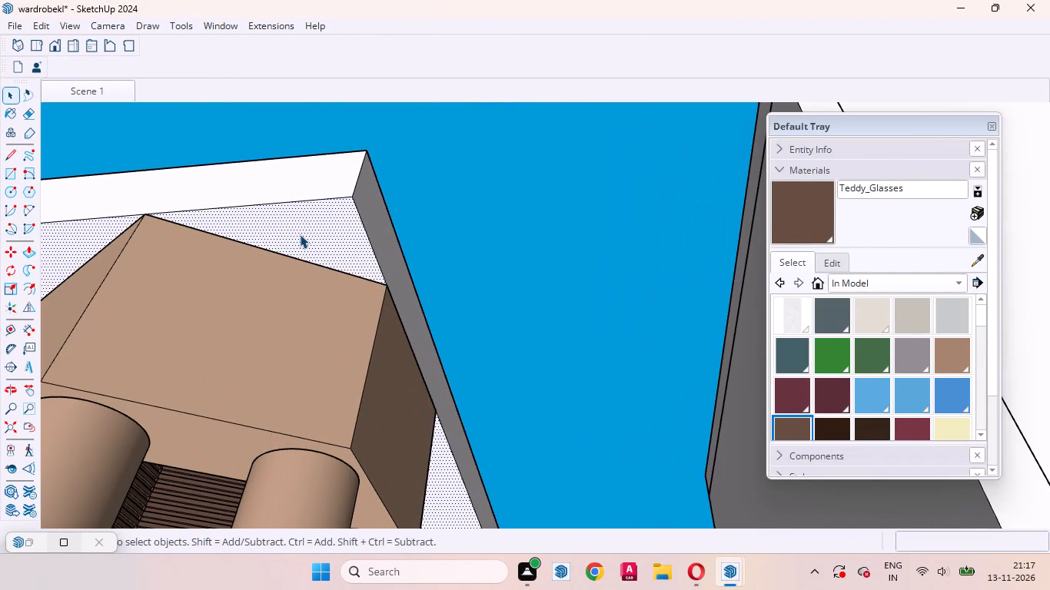
key(l)
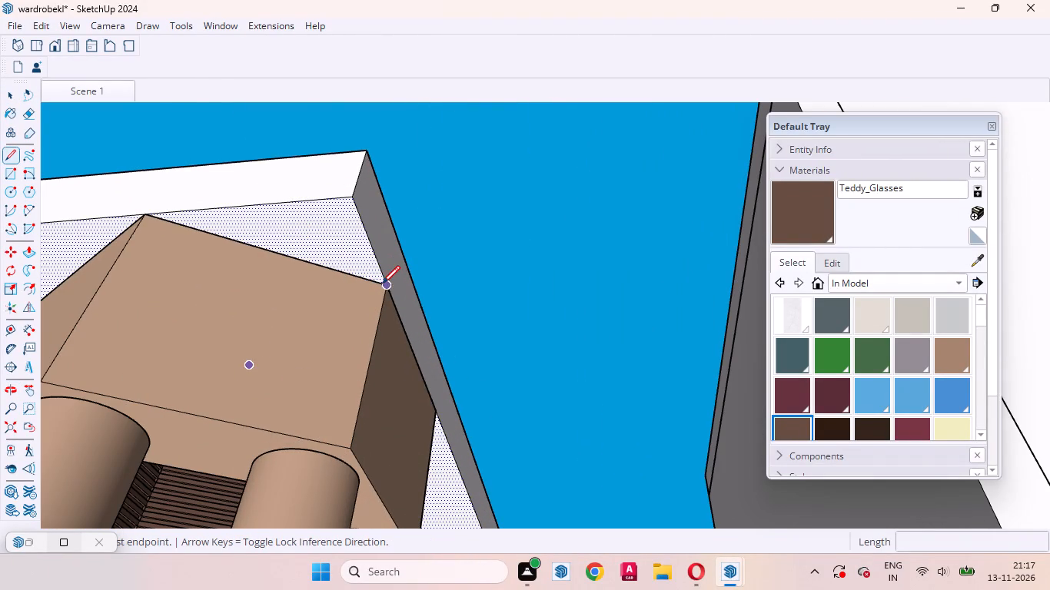
click(387, 286)
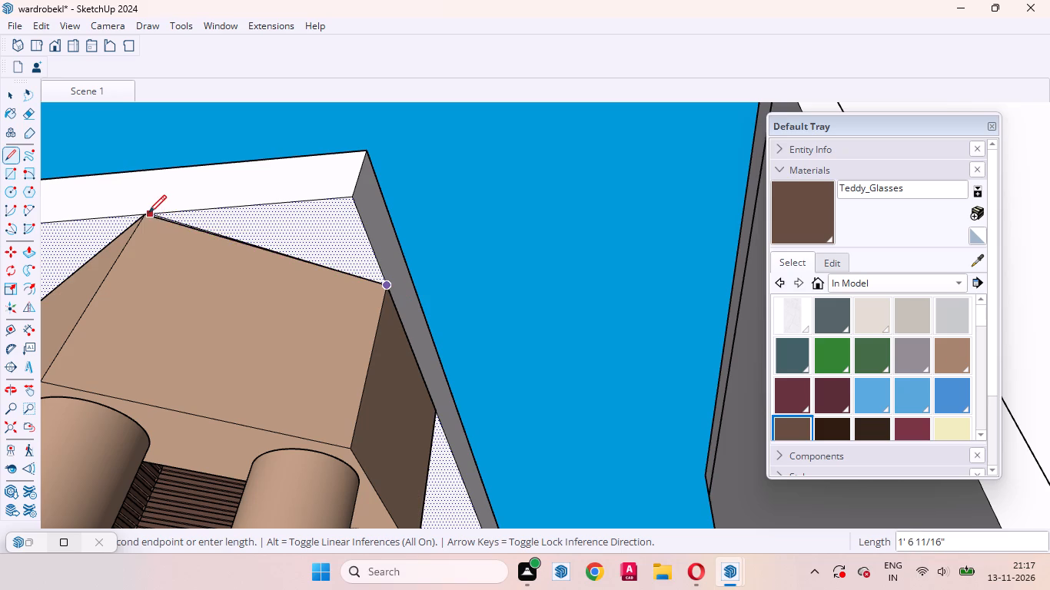
click(147, 213)
key(space)
Push/Pull the outlined triangular corner through the slab's full thickness to trim it flush with the leg.
click(332, 217)
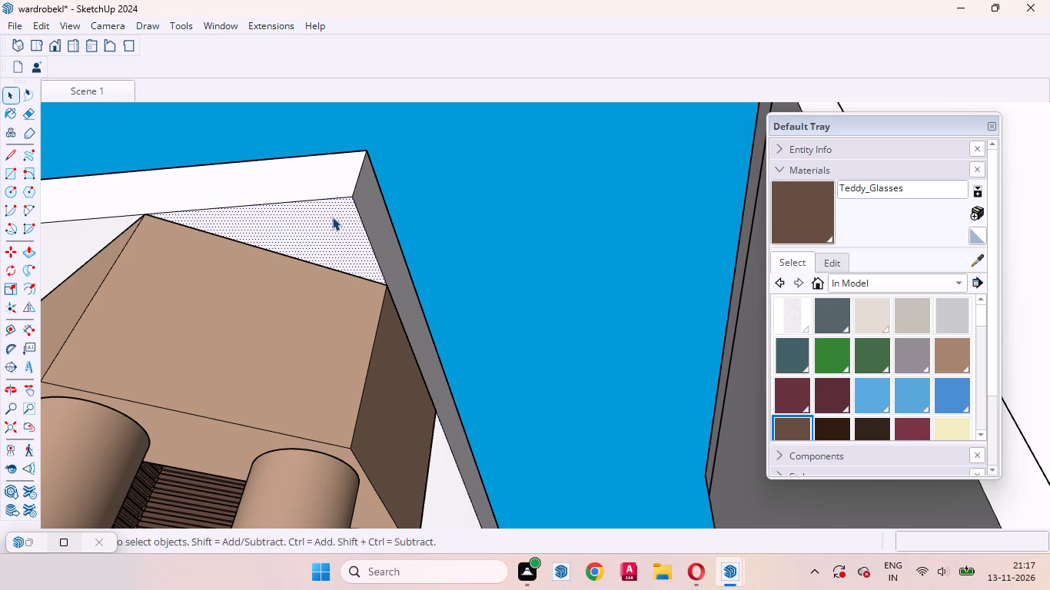
key(p)
double_click(332, 217)
key(space)
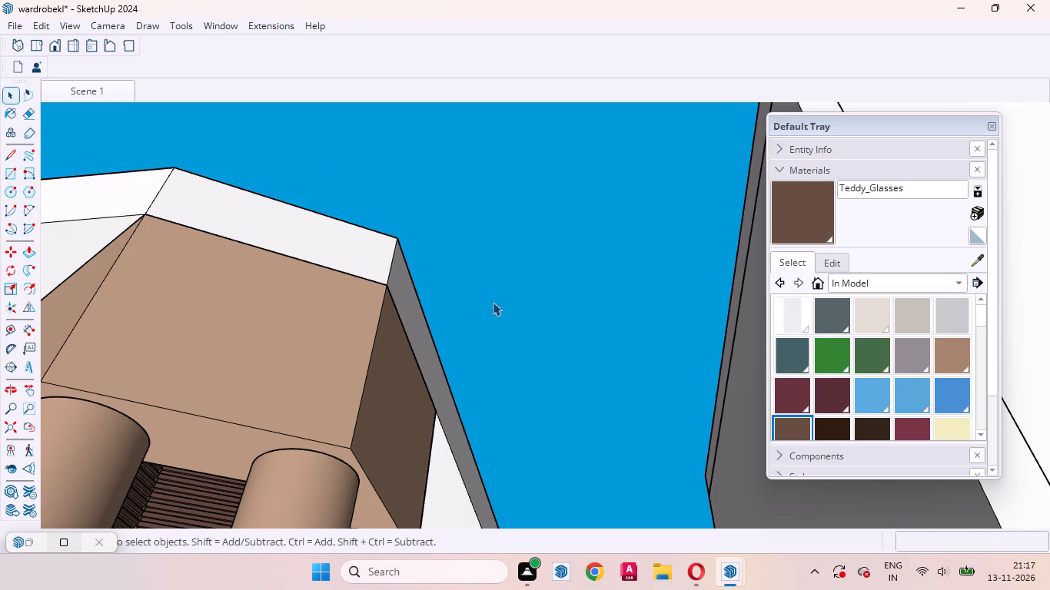
Examine the table's slab and its four legs from above, from below and from the sides.
scroll(523, 325, down, 8)
middle_drag(418, 349, 537, 317)
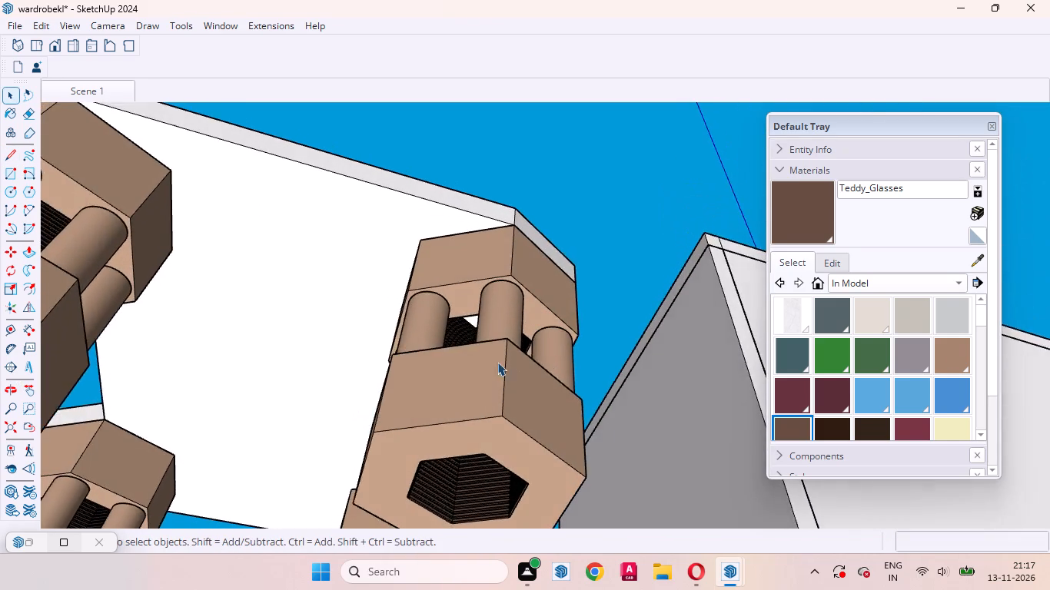
scroll(438, 391, down, 8)
middle_drag(443, 318, 438, 519)
scroll(383, 277, down, 8)
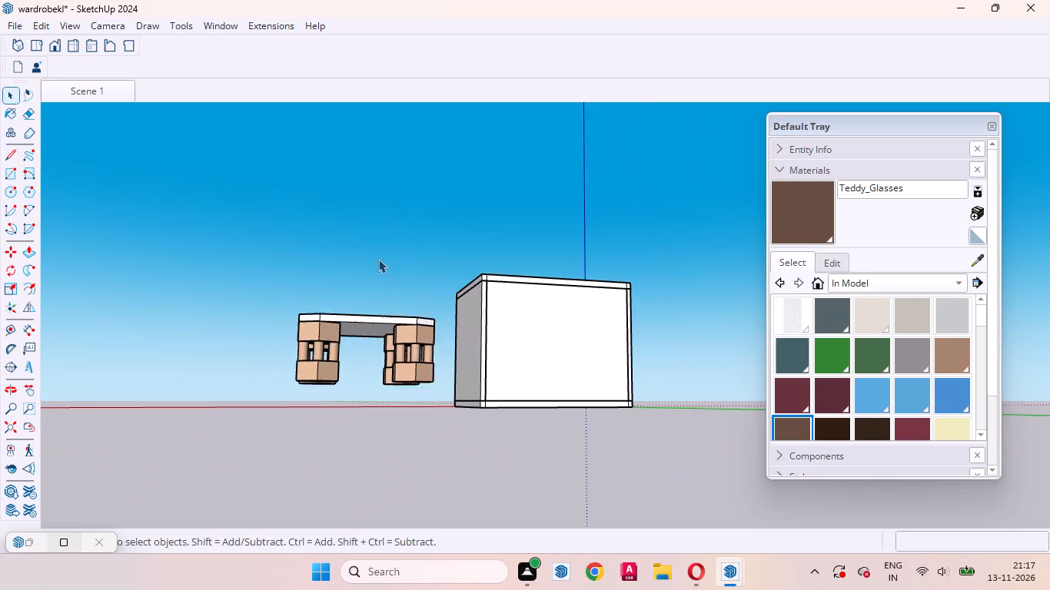
middle_drag(400, 298, 577, 589)
scroll(424, 354, up, 3)
scroll(390, 263, down, 5)
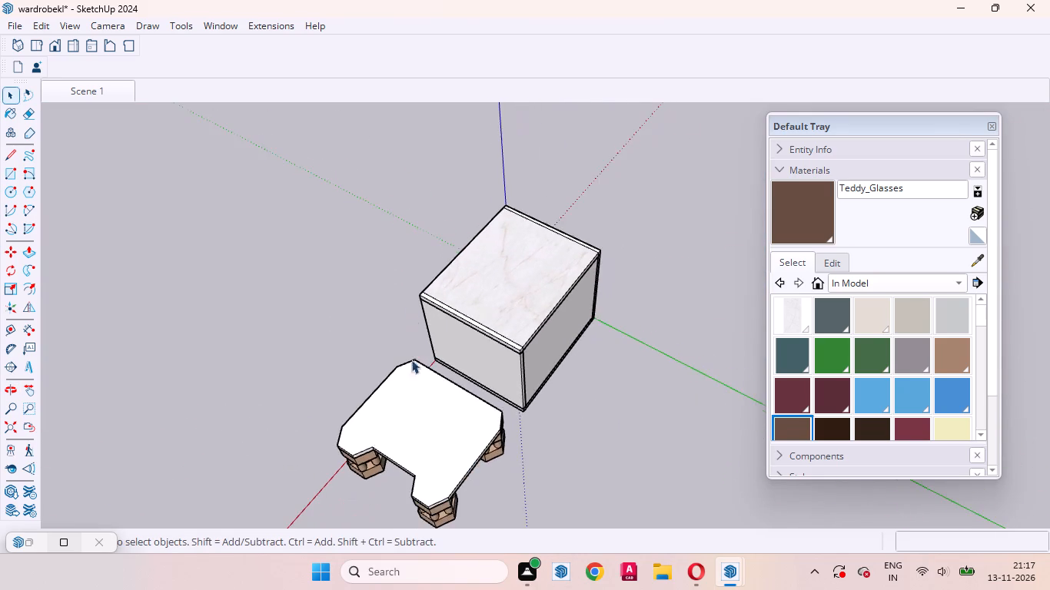
middle_drag(434, 416, 590, 168)
click(487, 353)
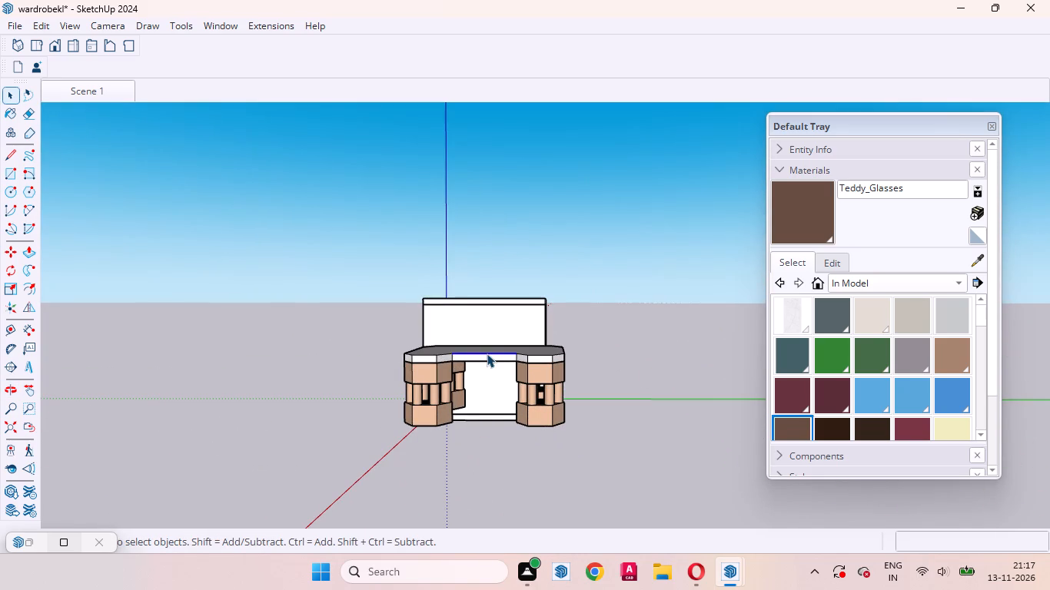
click(484, 340)
click(487, 350)
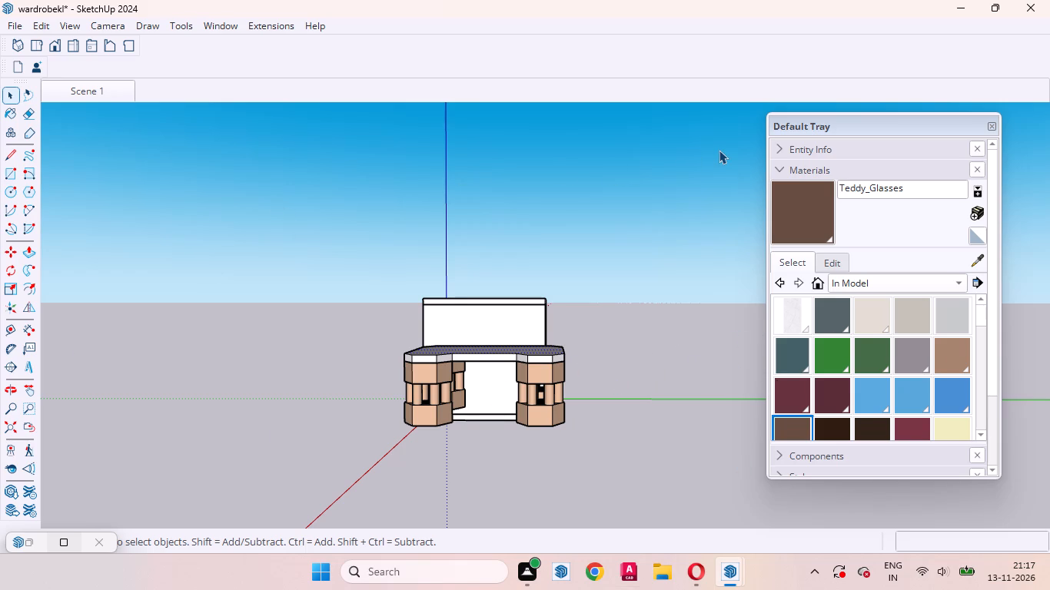
scroll(698, 142, up, 3)
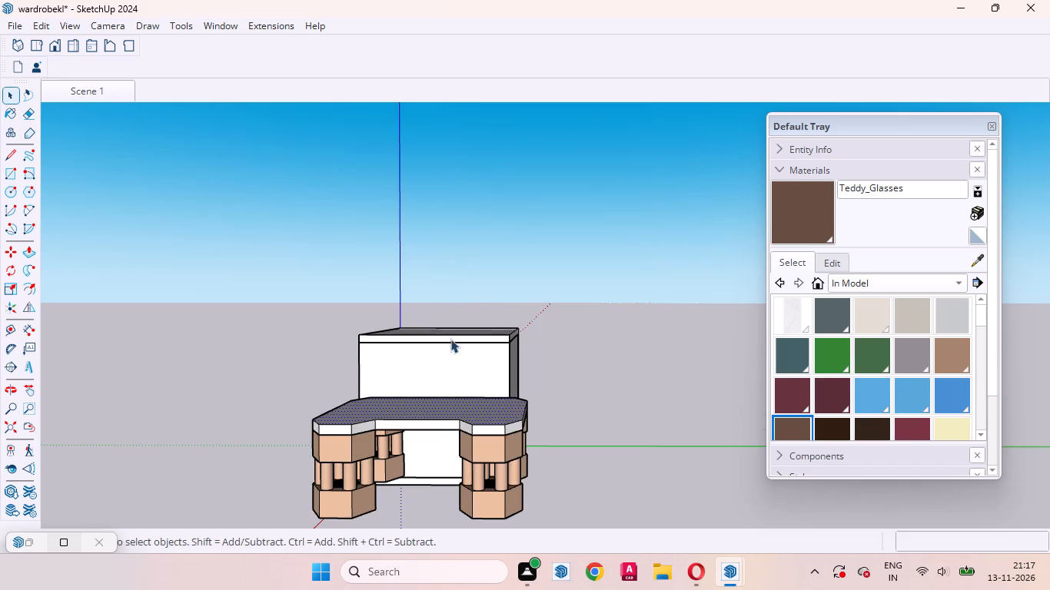
middle_drag(474, 360, 74, 317)
scroll(520, 434, up, 3)
middle_drag(456, 449, 441, 381)
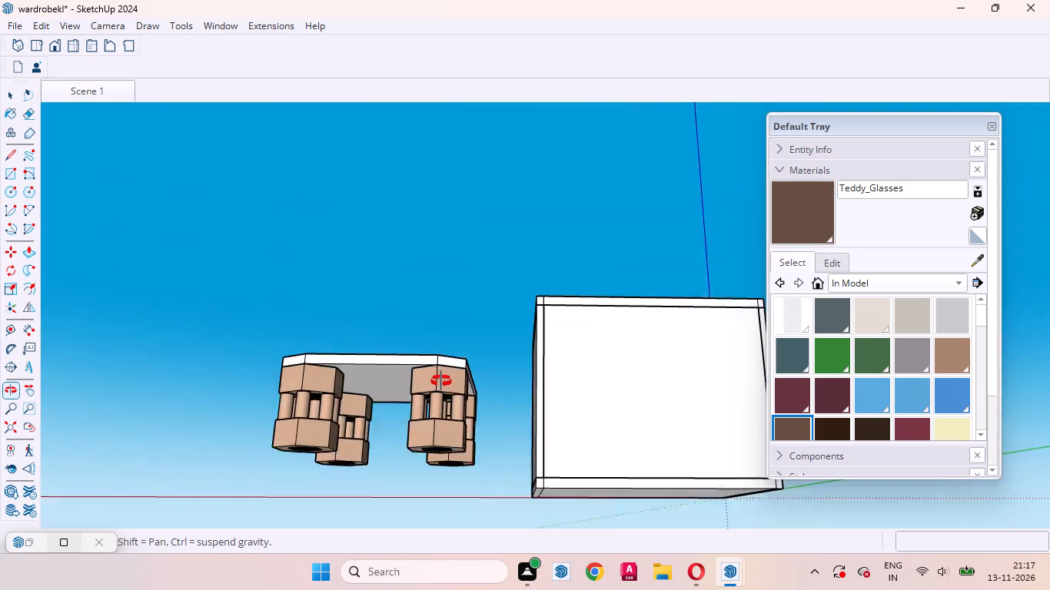
middle_drag(441, 381, 452, 169)
scroll(453, 300, down, 2)
middle_drag(448, 386, 447, 176)
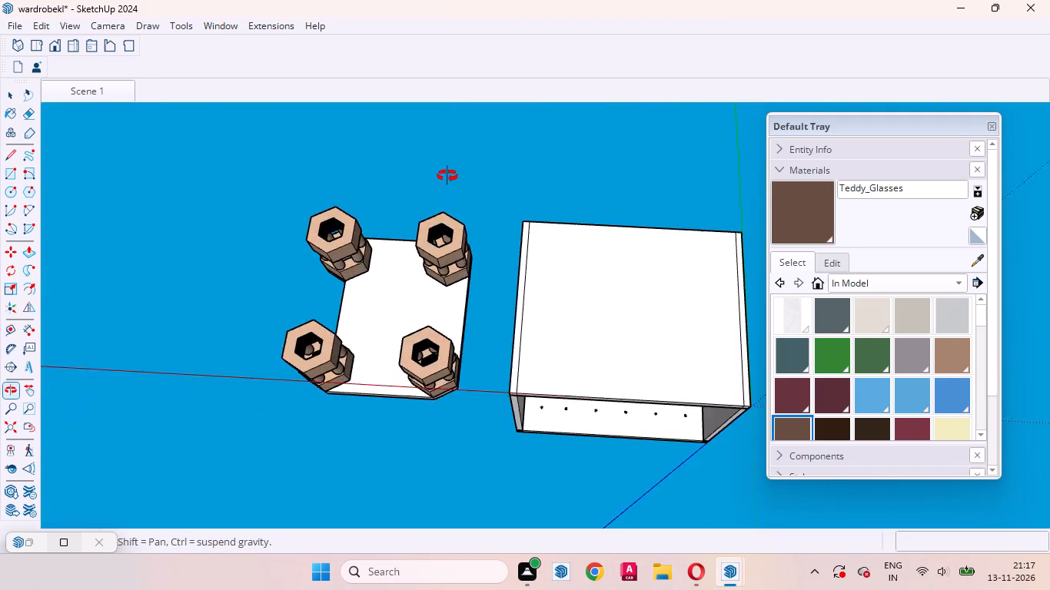
middle_drag(447, 176, 651, 154)
scroll(478, 256, down, 4)
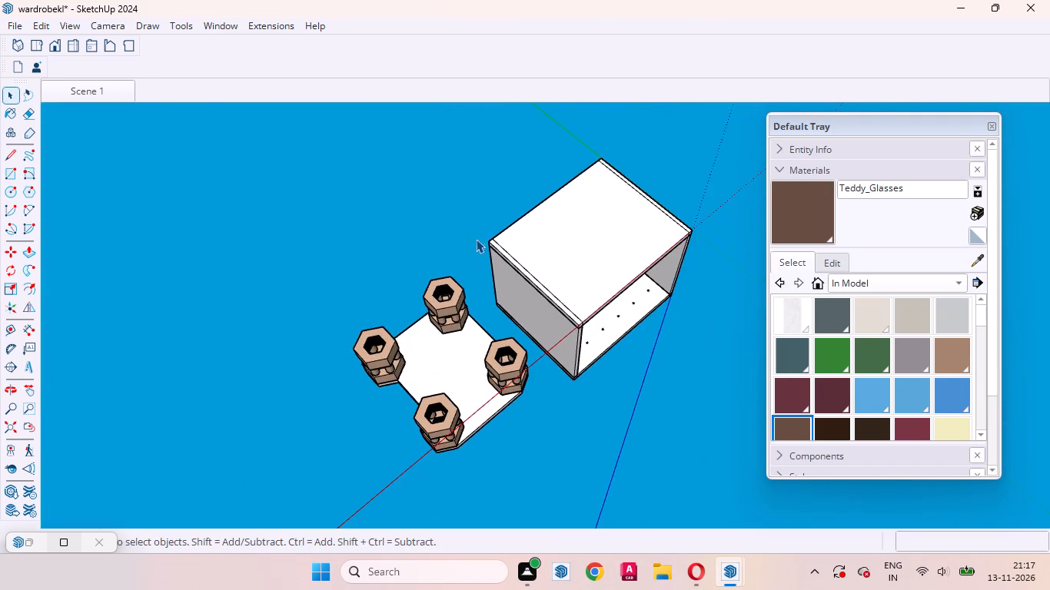
middle_drag(496, 281, 762, 585)
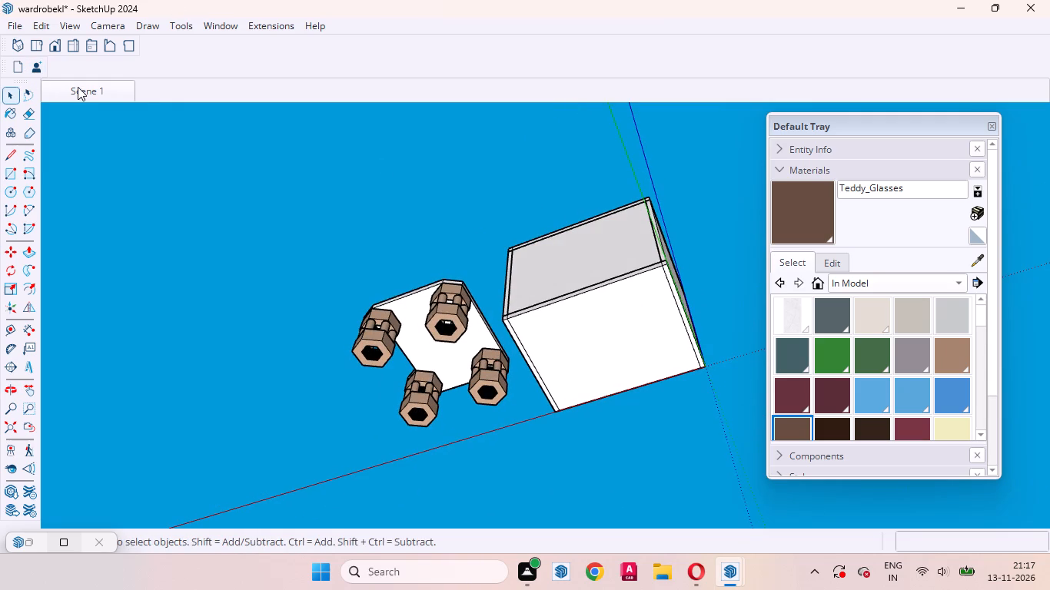
From the Scene 1 view, move the whole table down the blue axis about 1' 11 1/8" to the room's base level.
click(82, 87)
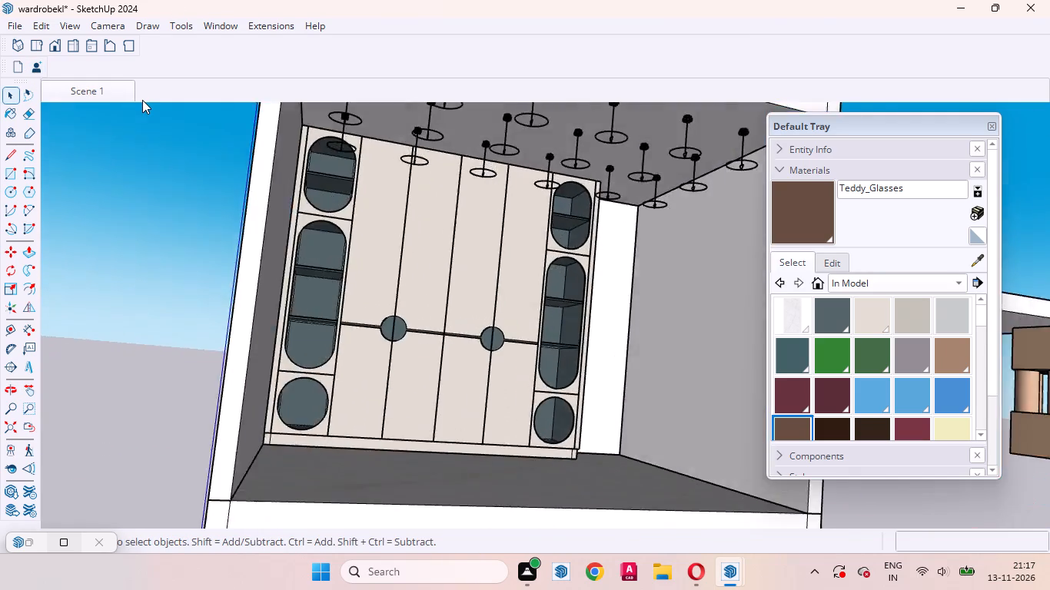
scroll(273, 250, down, 13)
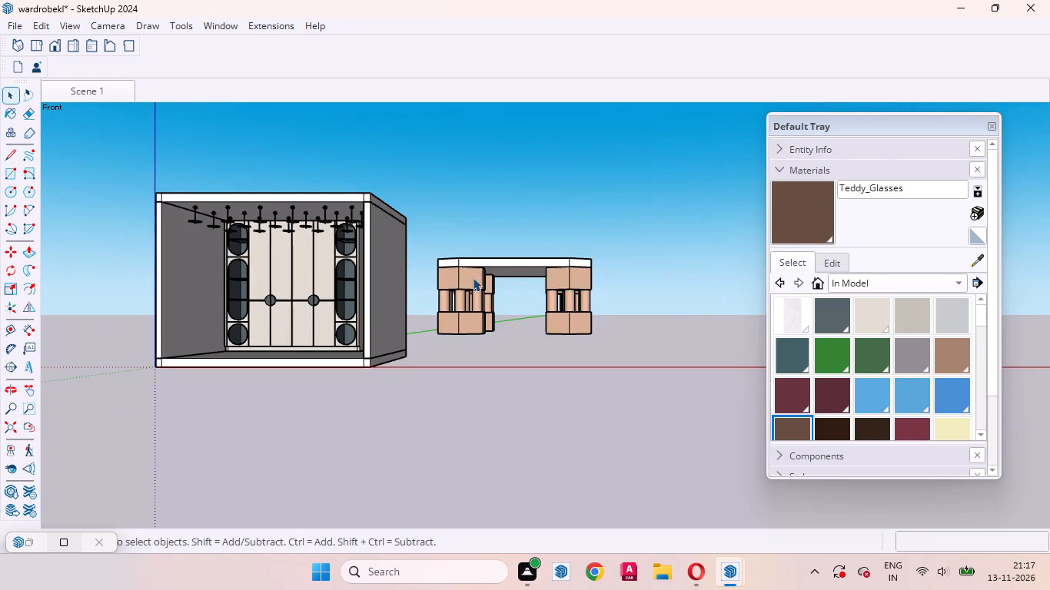
scroll(477, 273, up, 4)
scroll(508, 289, down, 3)
drag(630, 373, 430, 244)
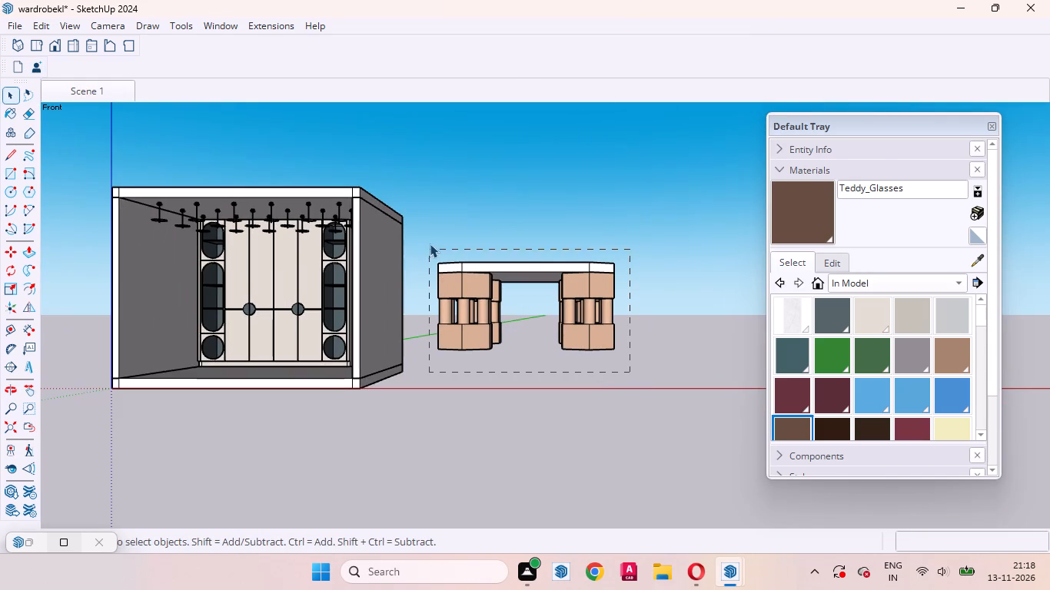
drag(430, 244, 424, 220)
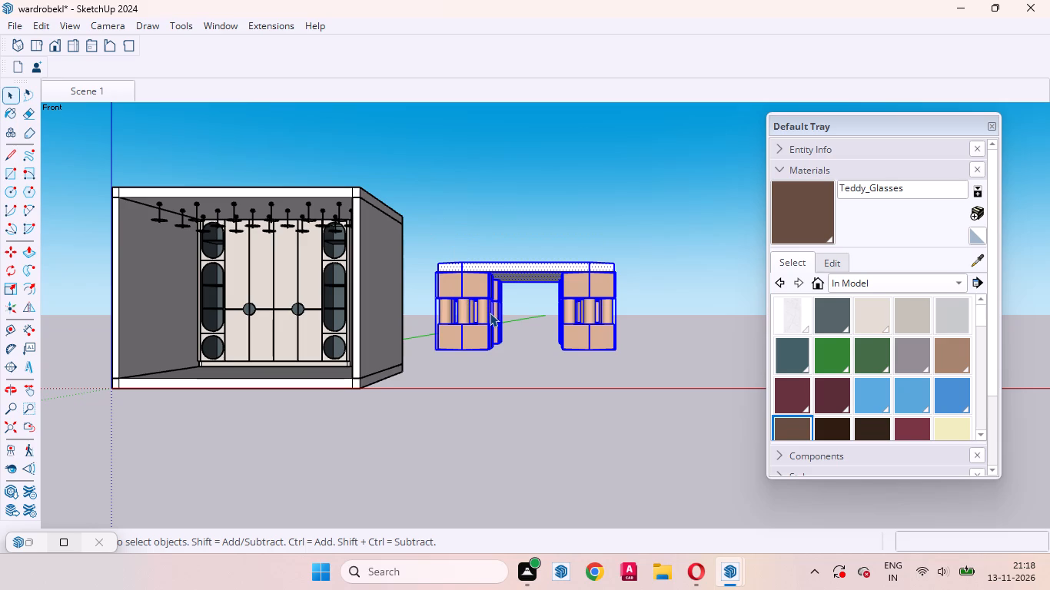
key(m)
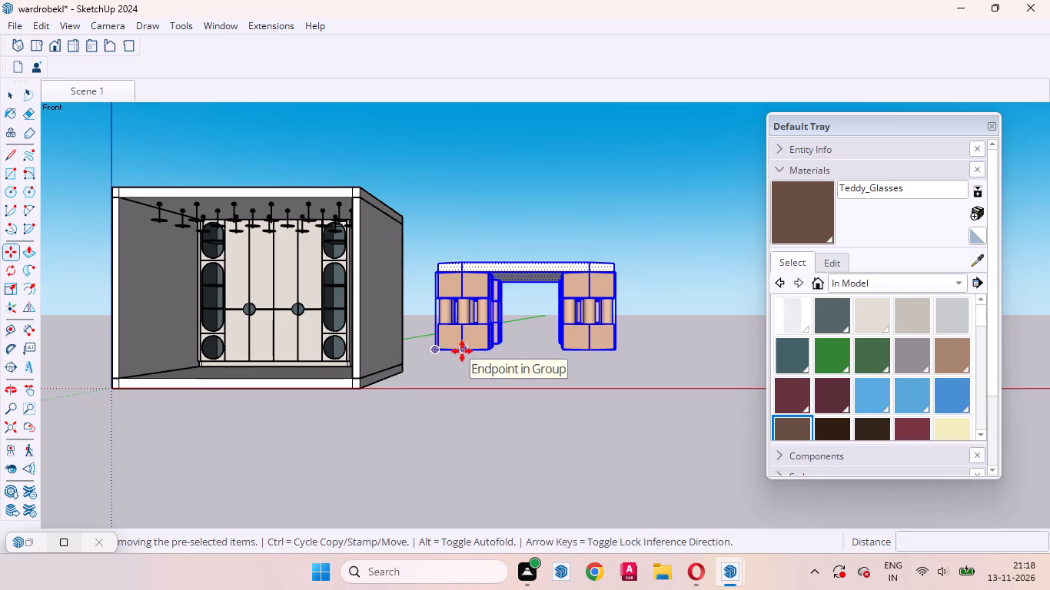
click(462, 351)
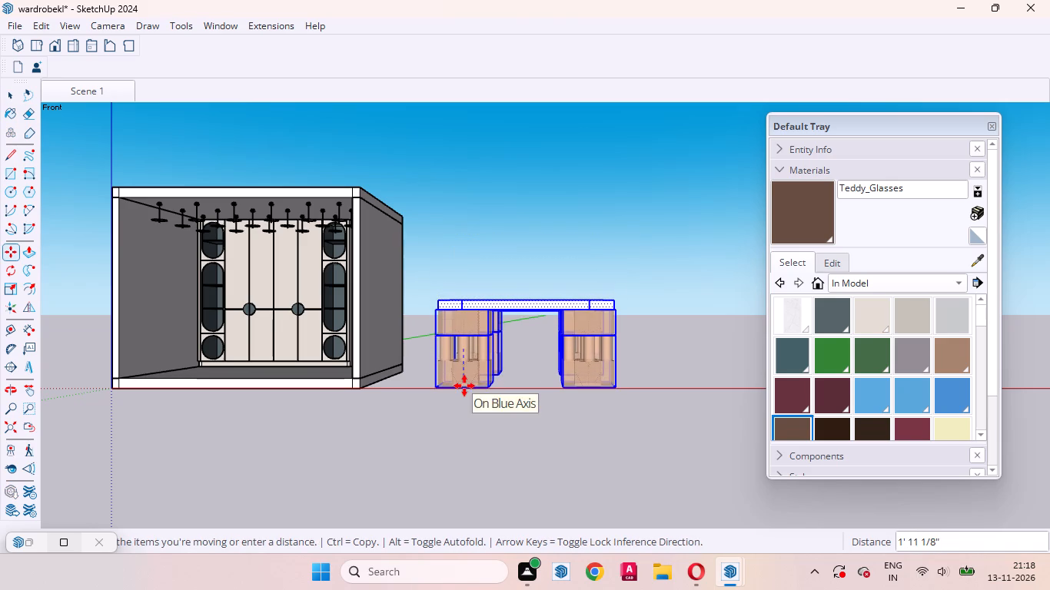
click(464, 386)
key(space)
click(467, 423)
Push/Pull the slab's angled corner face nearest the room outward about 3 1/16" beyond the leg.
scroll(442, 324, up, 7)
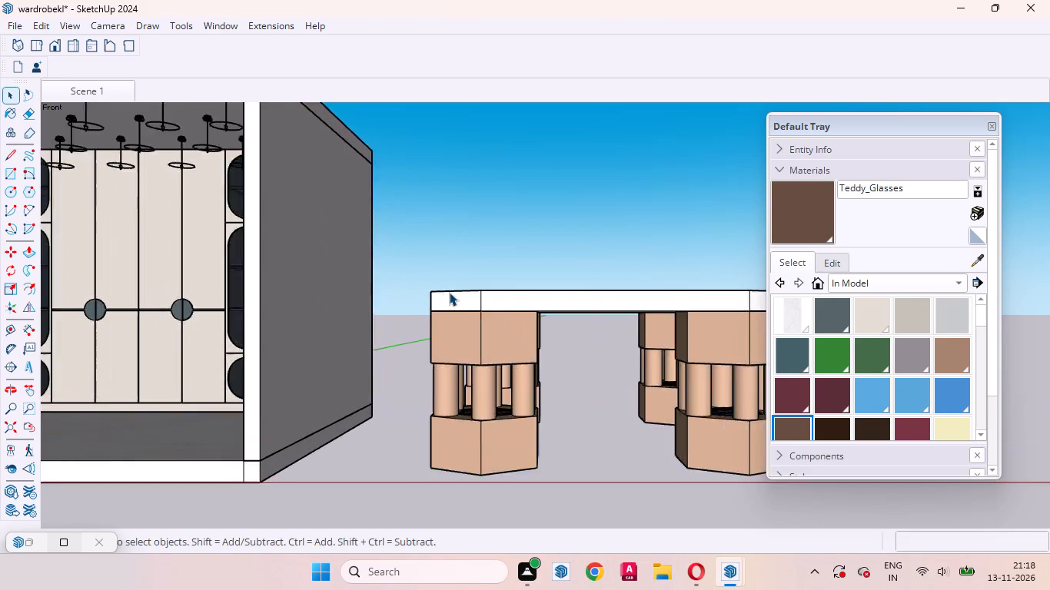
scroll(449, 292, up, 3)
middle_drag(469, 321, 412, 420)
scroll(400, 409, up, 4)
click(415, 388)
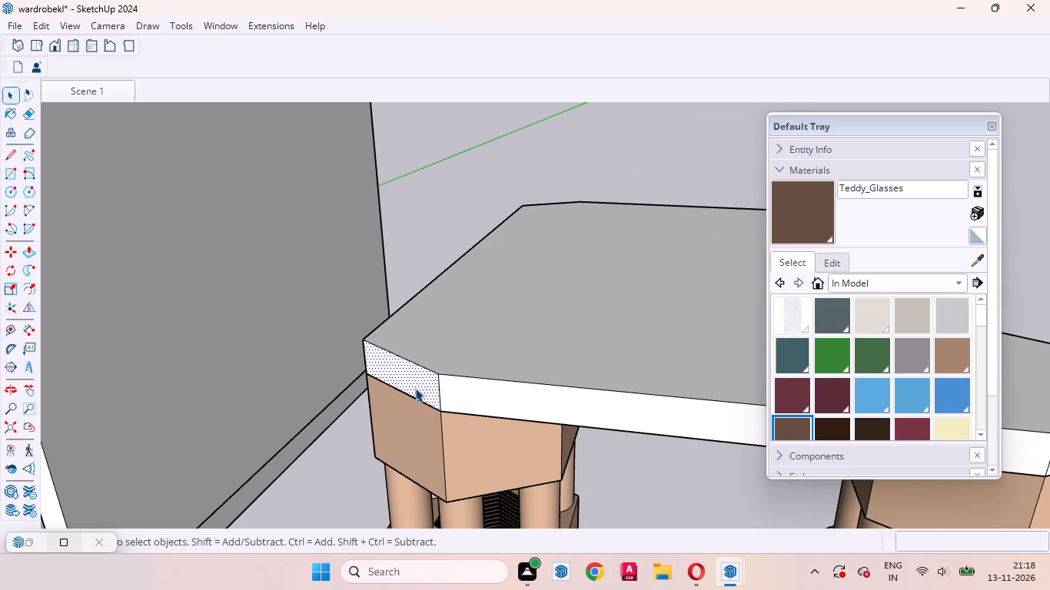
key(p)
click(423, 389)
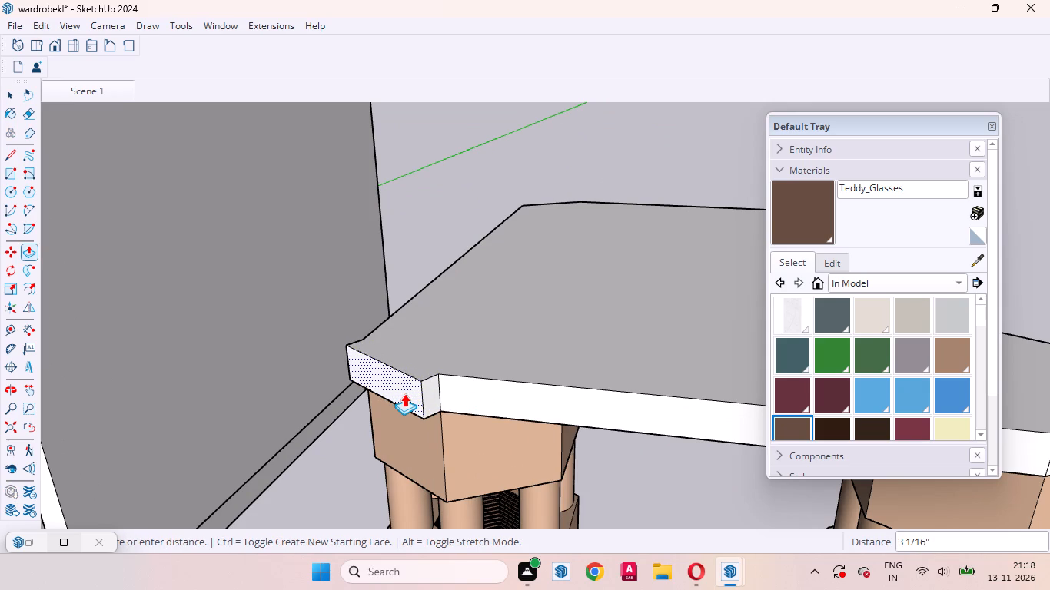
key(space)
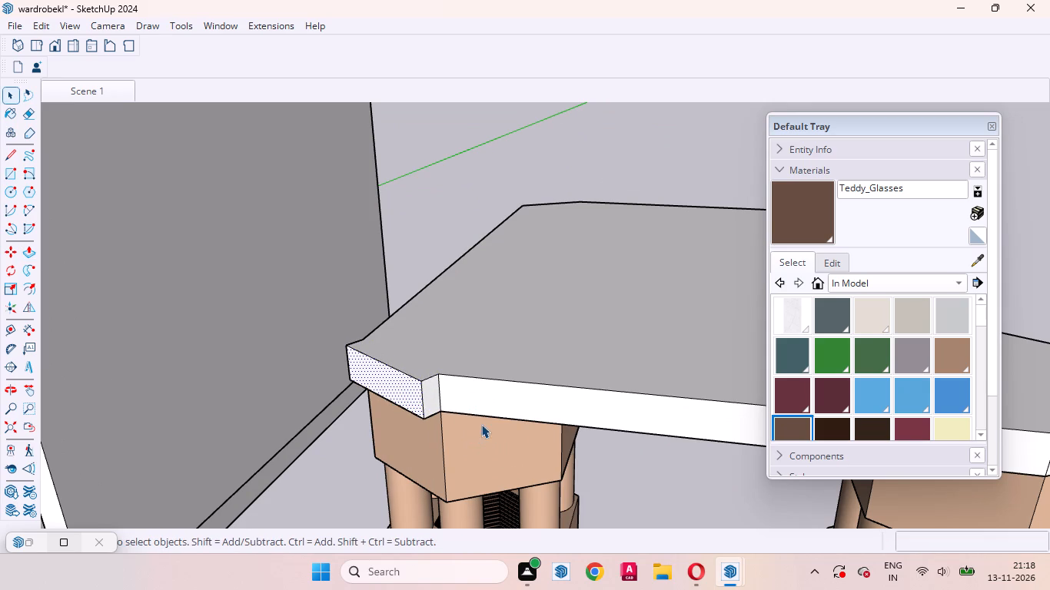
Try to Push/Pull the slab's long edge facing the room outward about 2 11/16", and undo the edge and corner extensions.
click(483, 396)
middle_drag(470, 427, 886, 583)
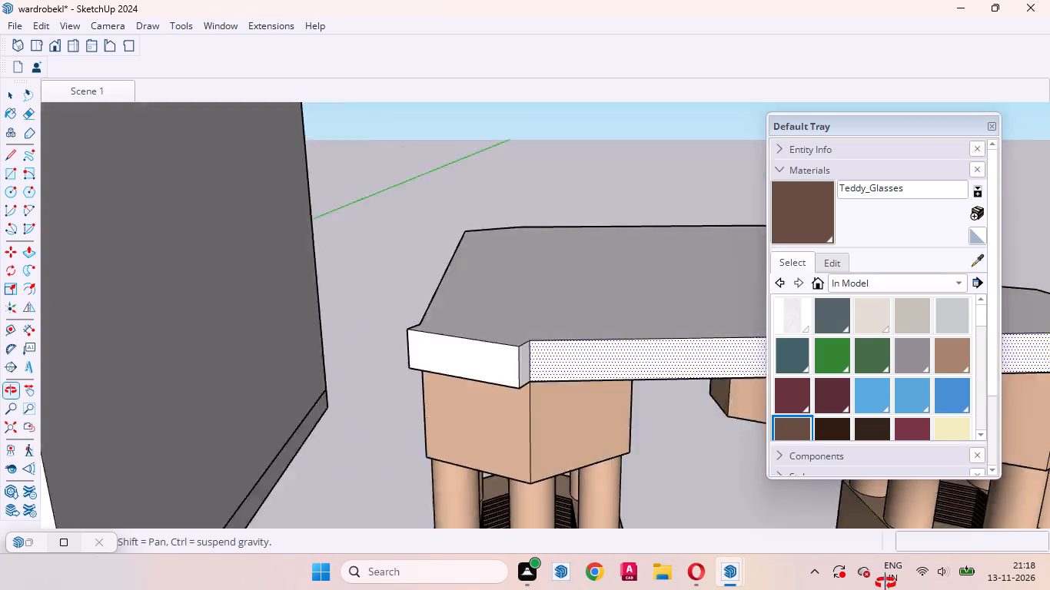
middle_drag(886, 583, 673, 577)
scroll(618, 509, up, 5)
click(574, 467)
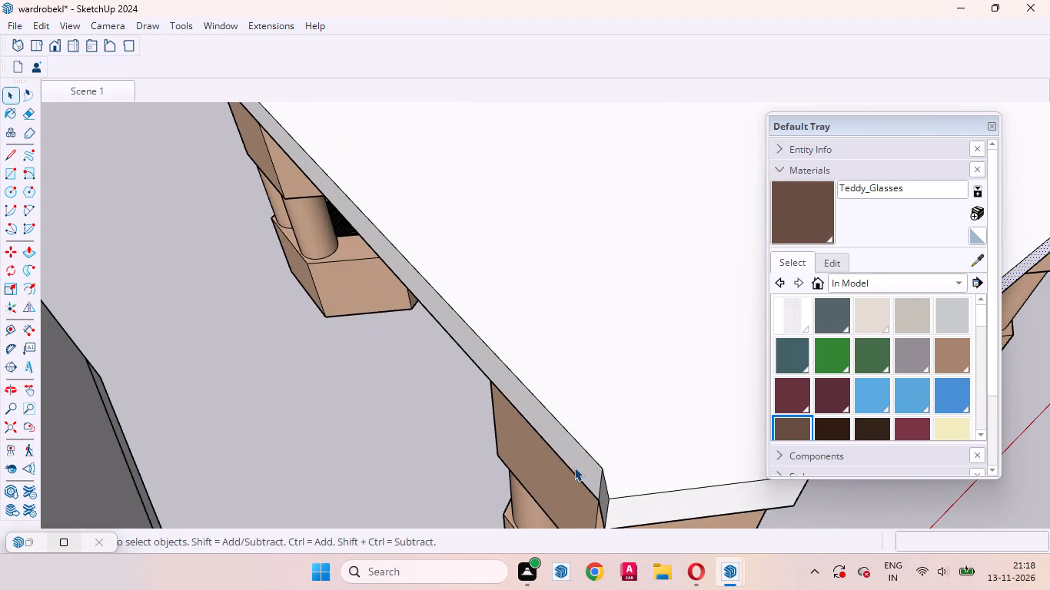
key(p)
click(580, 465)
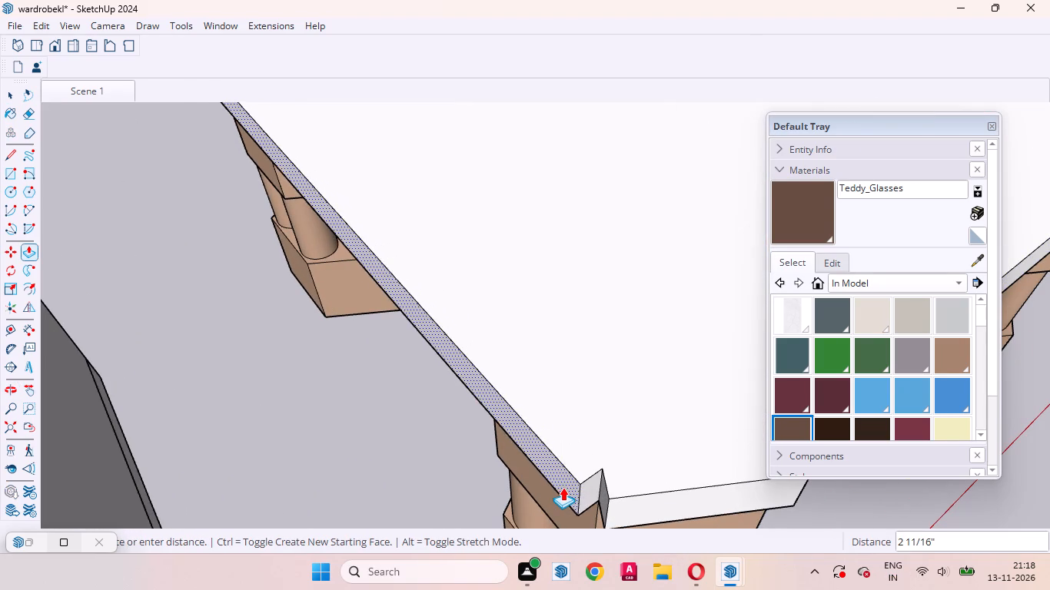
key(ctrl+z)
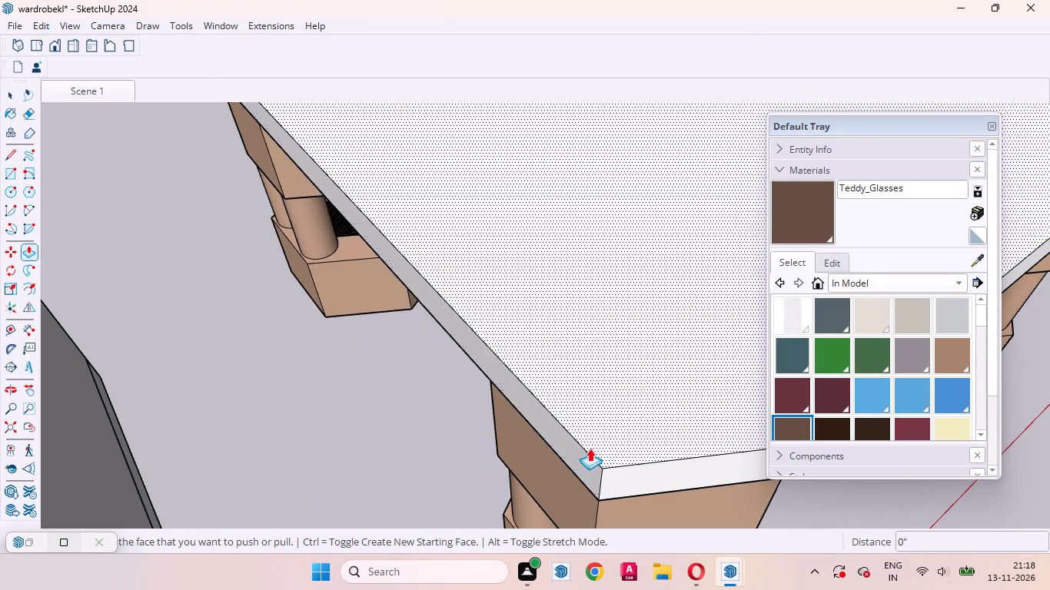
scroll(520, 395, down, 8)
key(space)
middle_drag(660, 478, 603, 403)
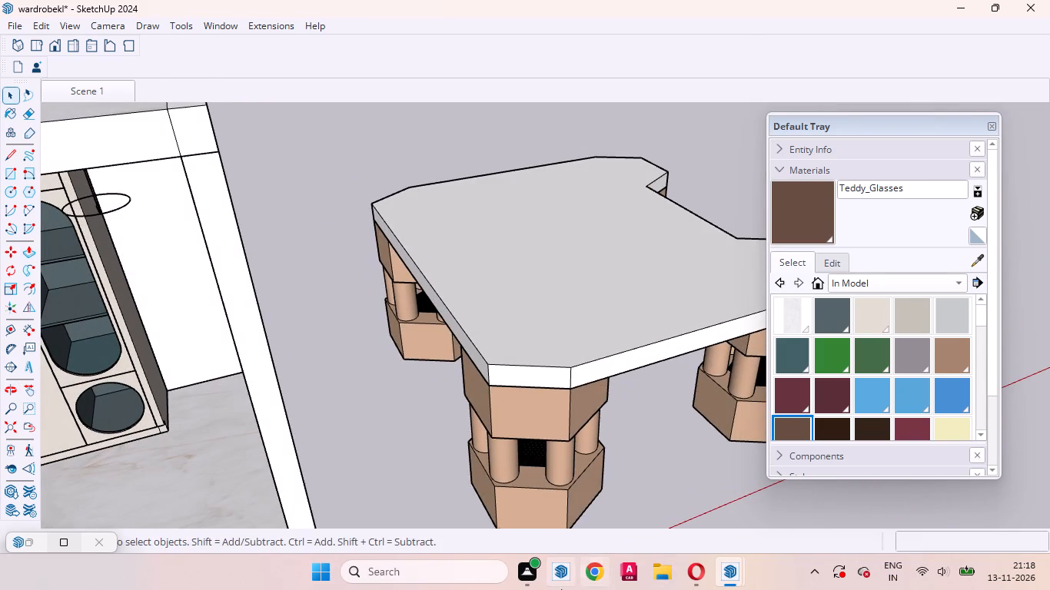
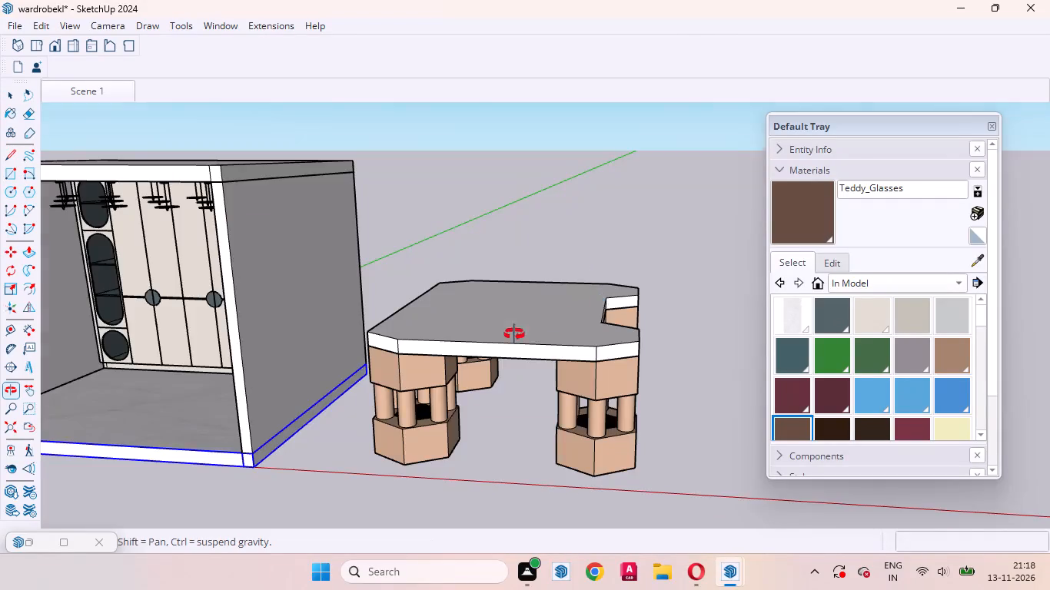
Draw a circle of about 3' 7" radius in the middle of the slab's top face, reaching the recessed edge between the legs.
middle_drag(514, 334, 348, 396)
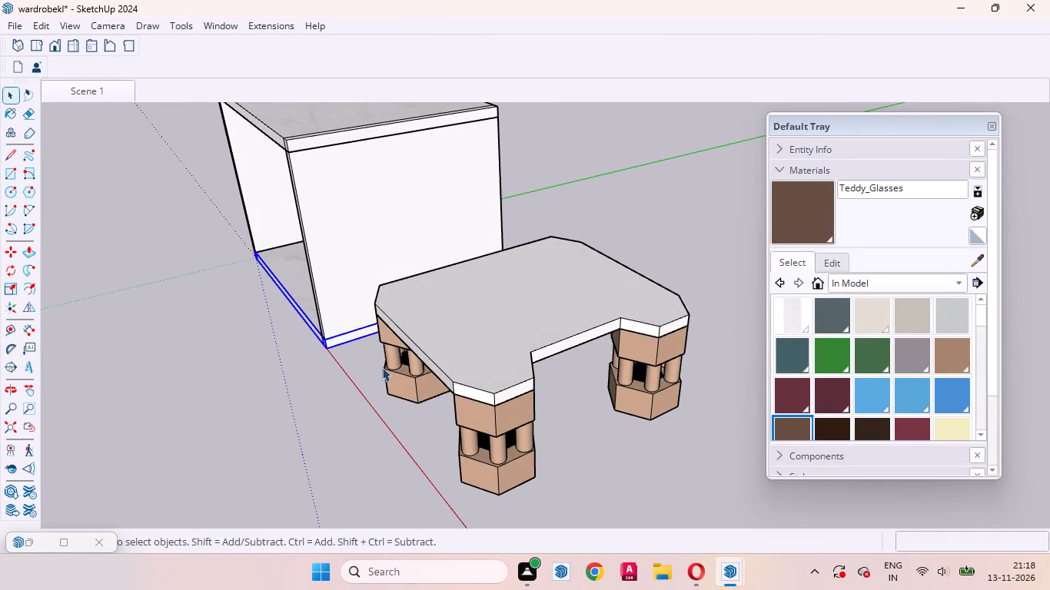
scroll(418, 331, down, 3)
scroll(548, 401, down, 2)
click(636, 436)
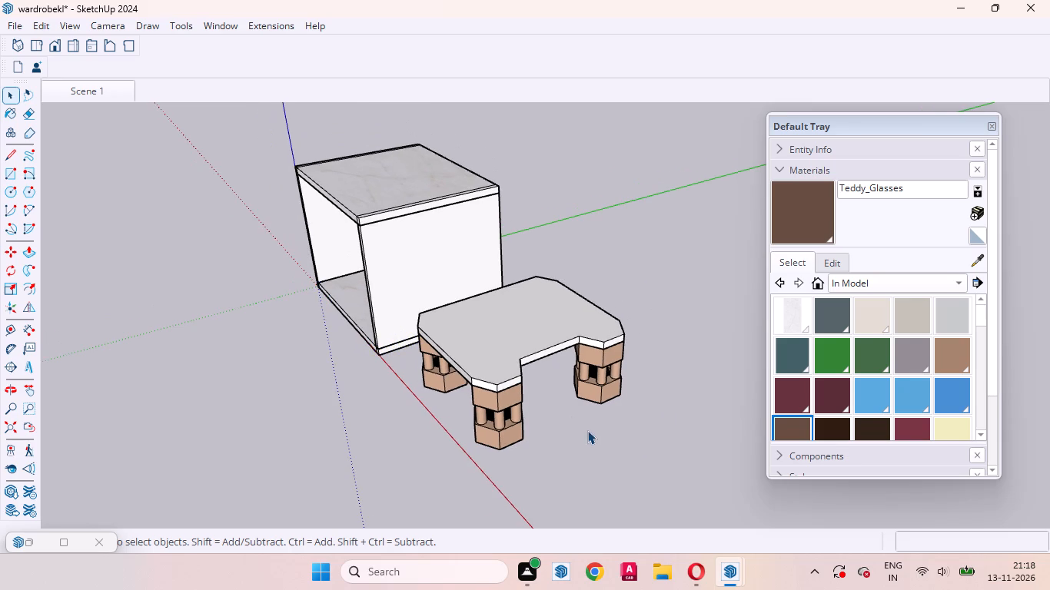
scroll(568, 327, up, 1)
click(532, 334)
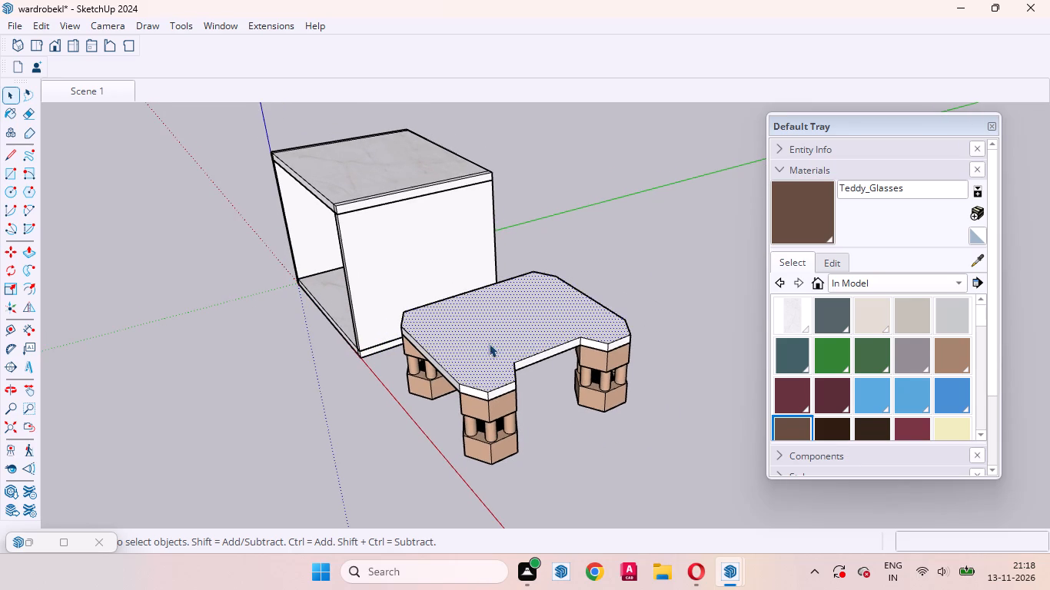
middle_drag(490, 345, 331, 542)
middle_drag(412, 356, 403, 343)
scroll(561, 345, up, 2)
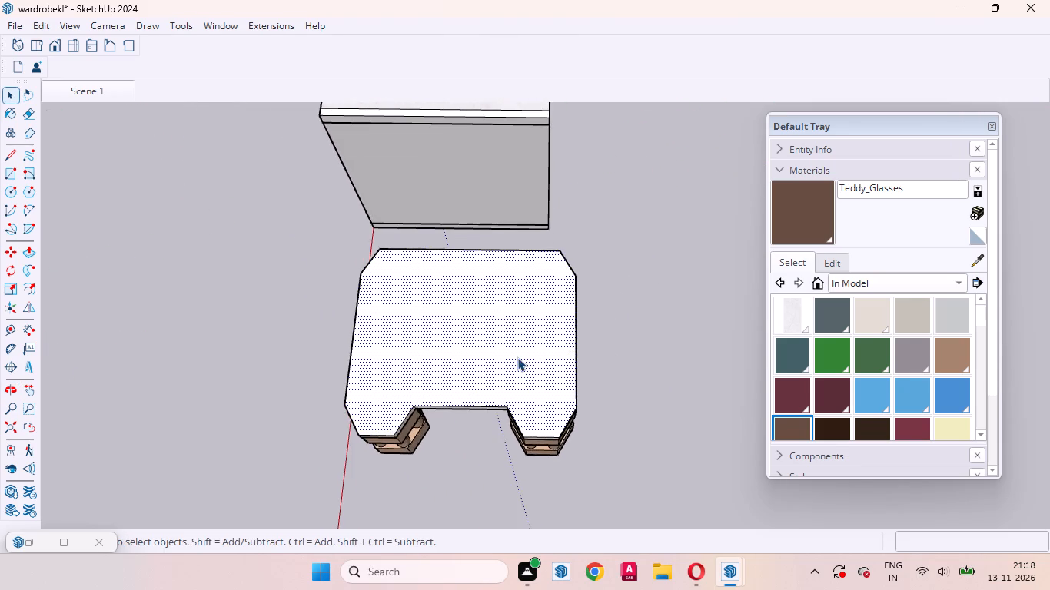
scroll(510, 360, up, 4)
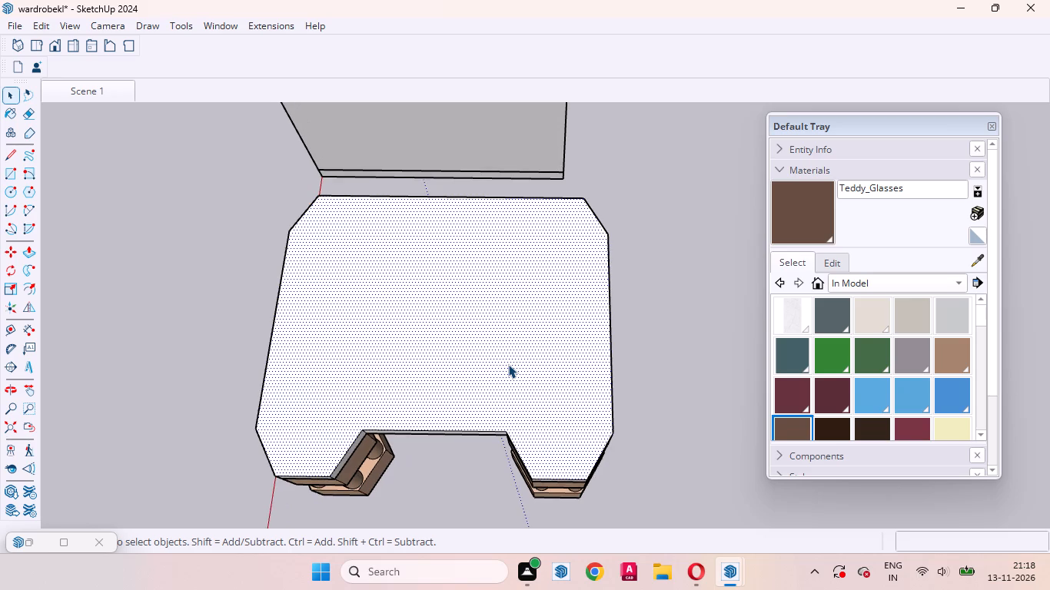
scroll(464, 356, up, 1)
scroll(521, 389, down, 2)
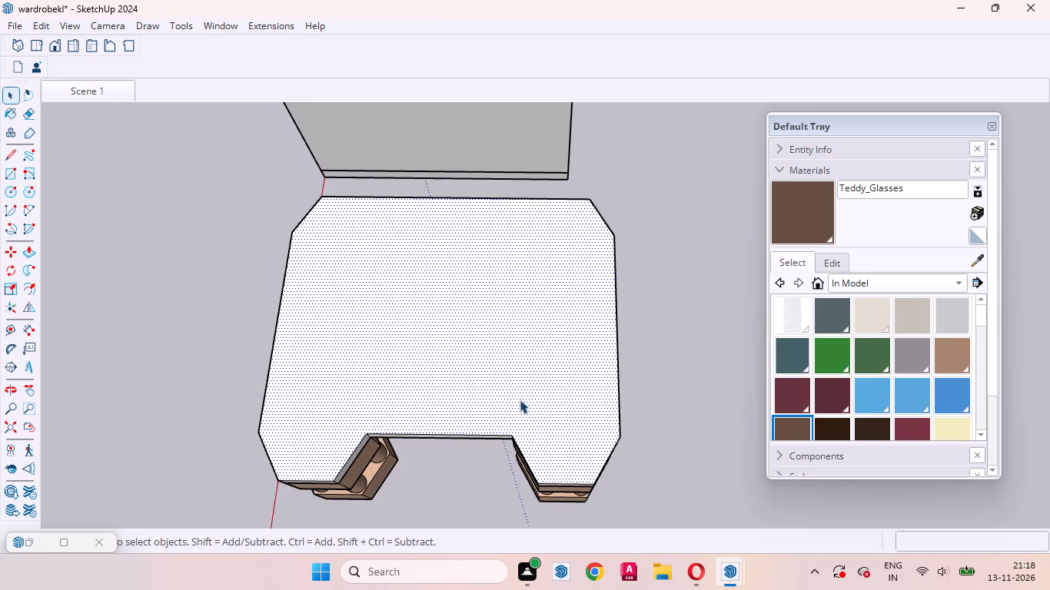
middle_drag(483, 369, 457, 380)
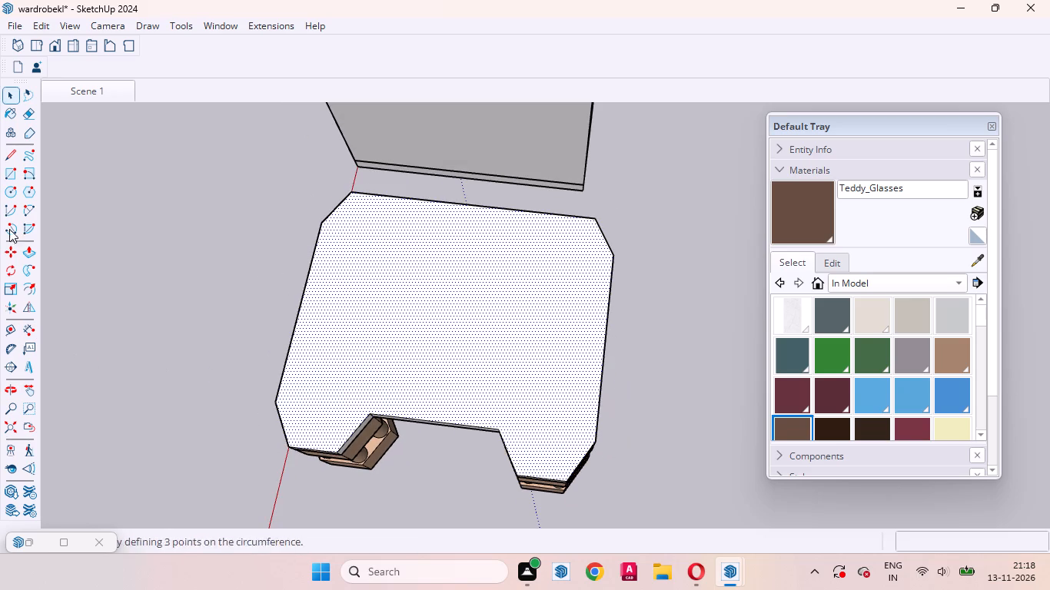
click(12, 192)
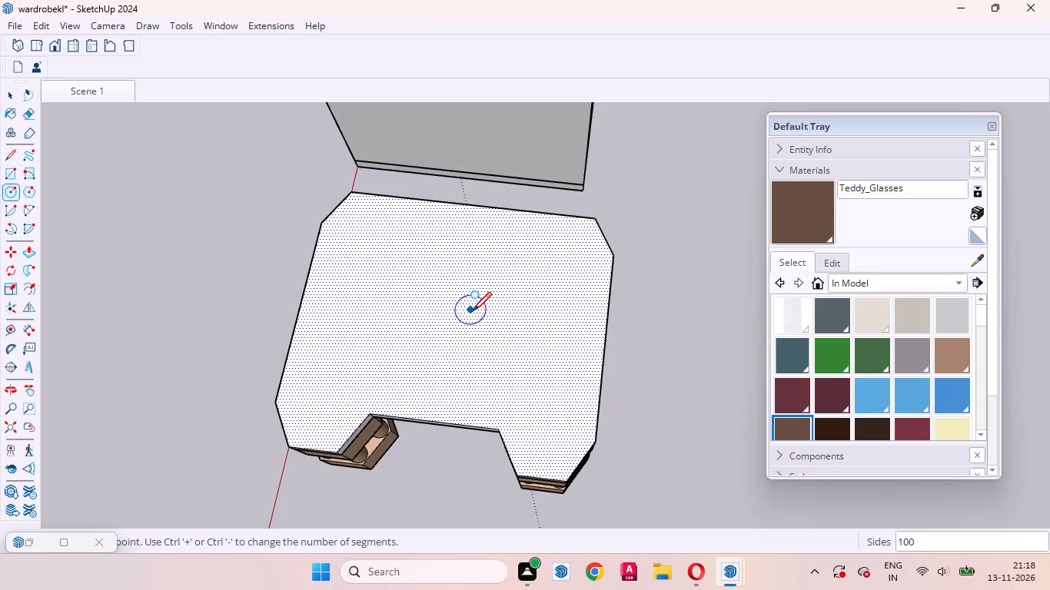
click(444, 310)
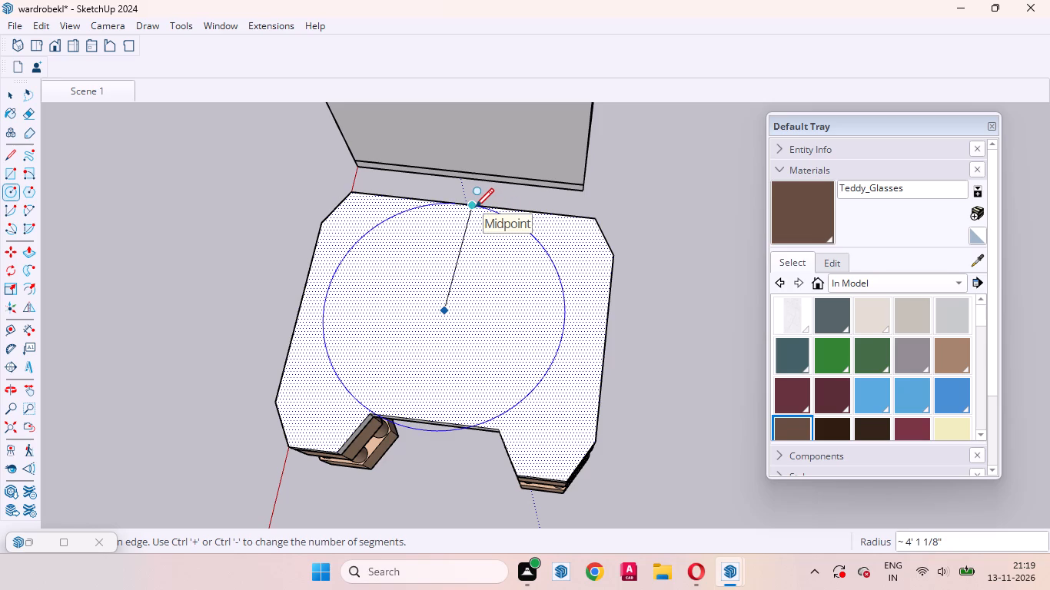
click(437, 420)
Move the circular face along the green axis about 3 13/16", and shift it about 6 7/16" back the other way.
middle_drag(553, 371, 268, 417)
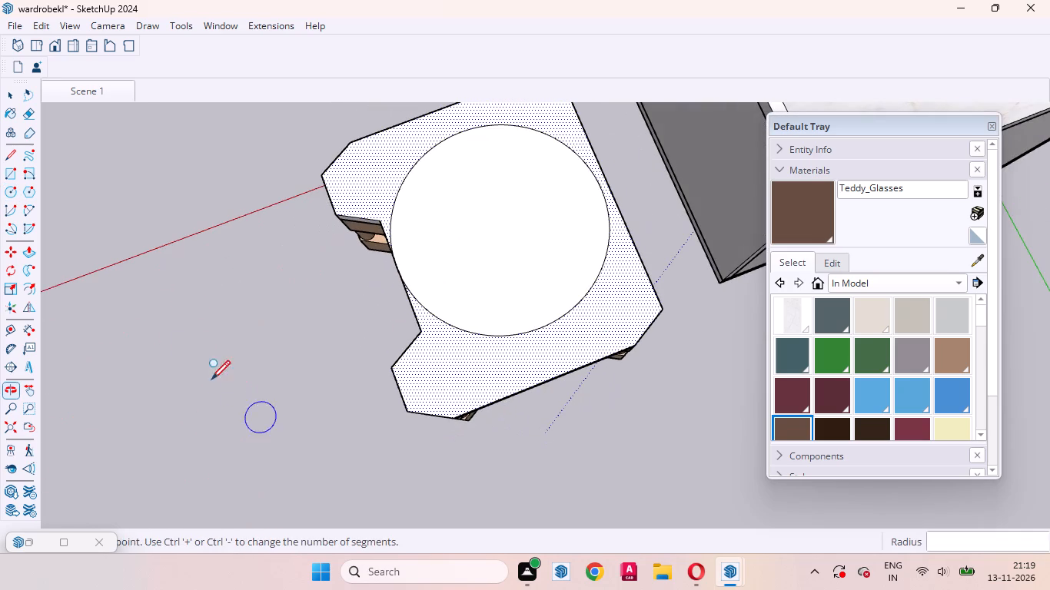
click(8, 97)
click(539, 234)
middle_drag(577, 292, 485, 274)
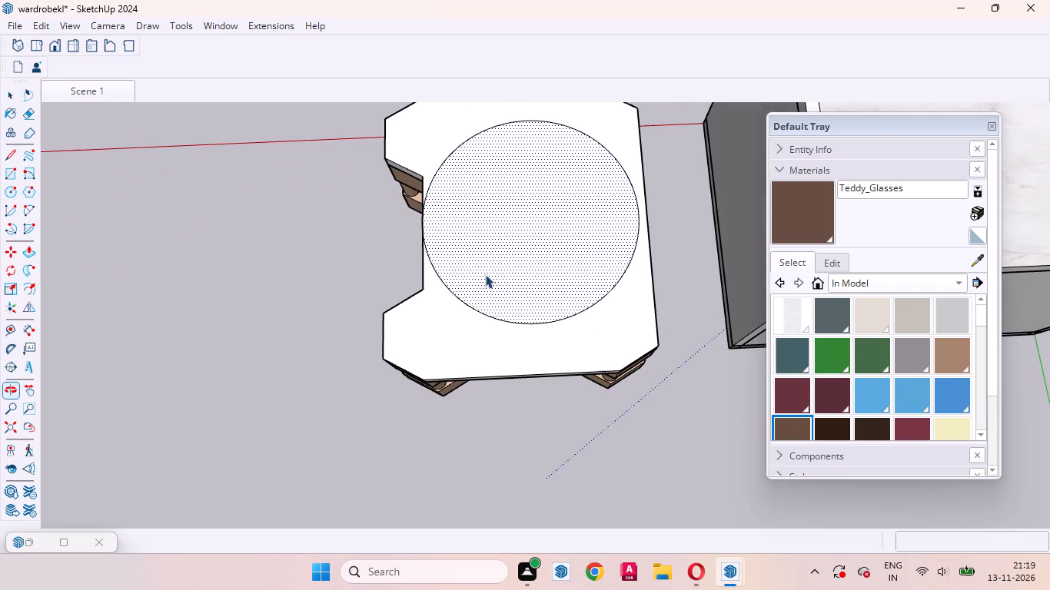
click(9, 254)
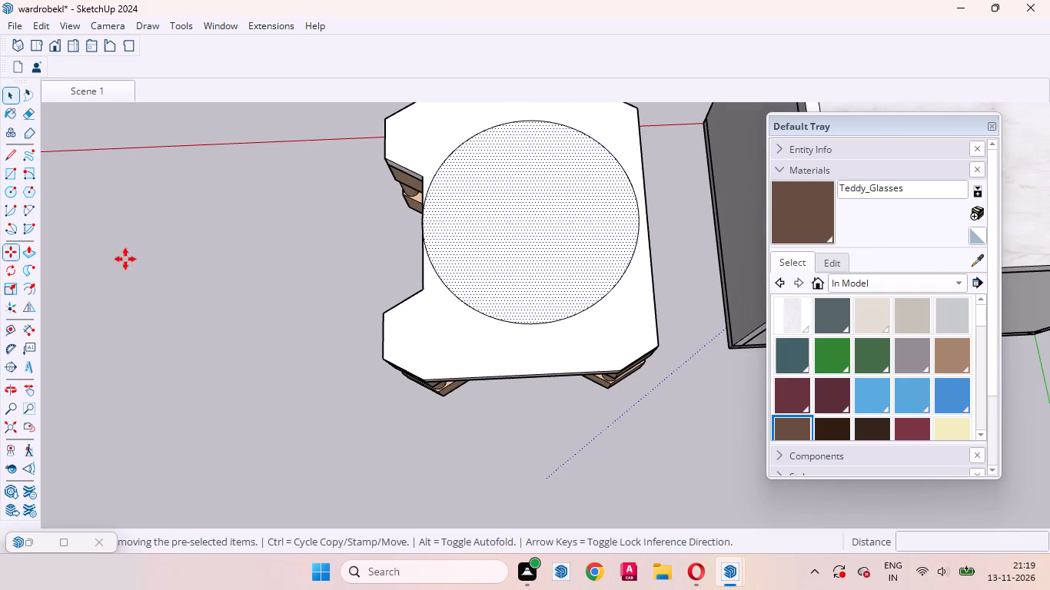
click(530, 217)
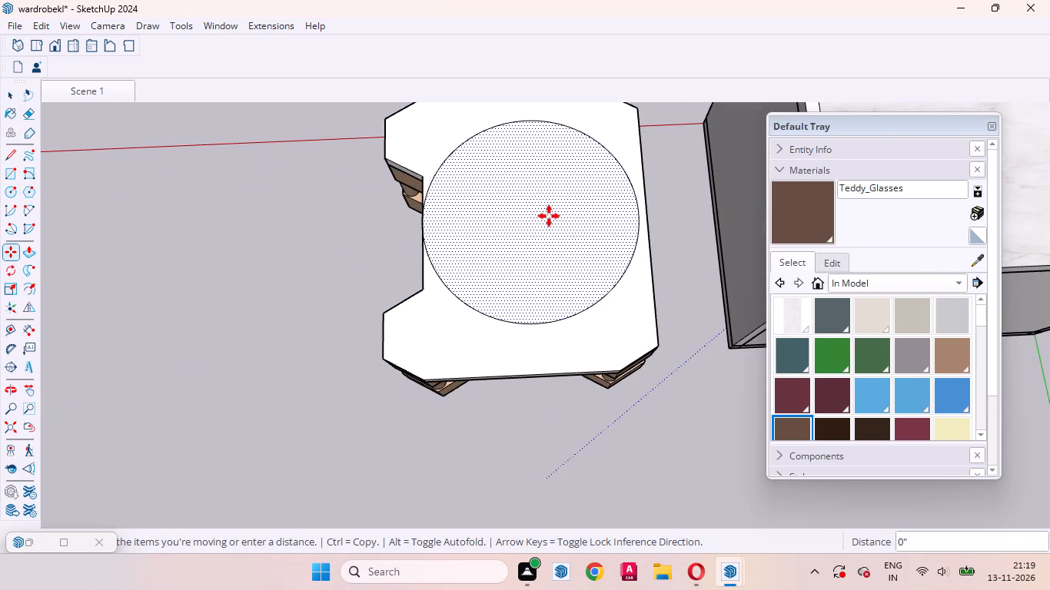
click(646, 214)
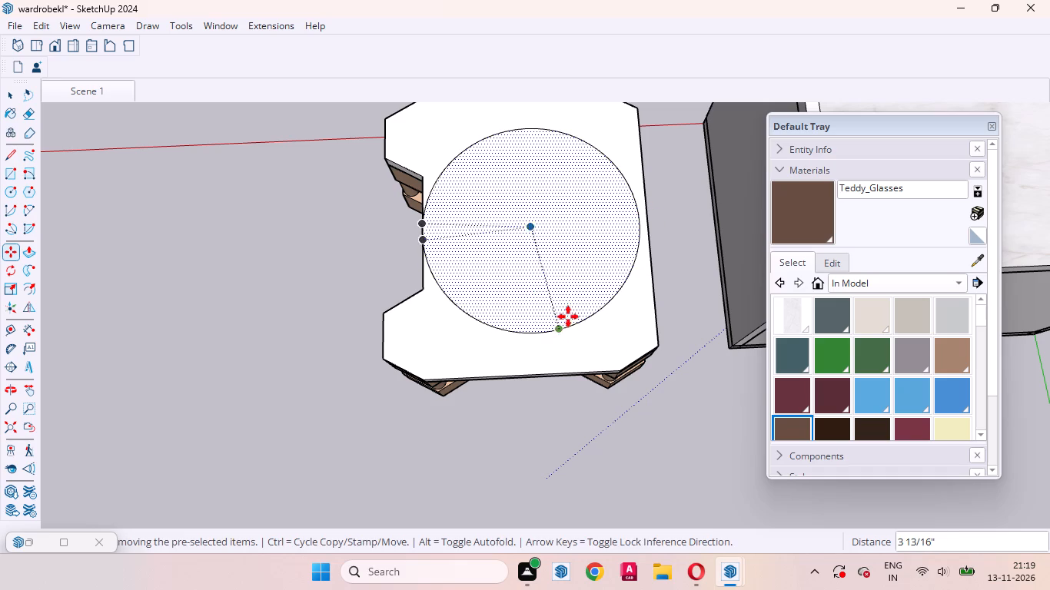
click(514, 270)
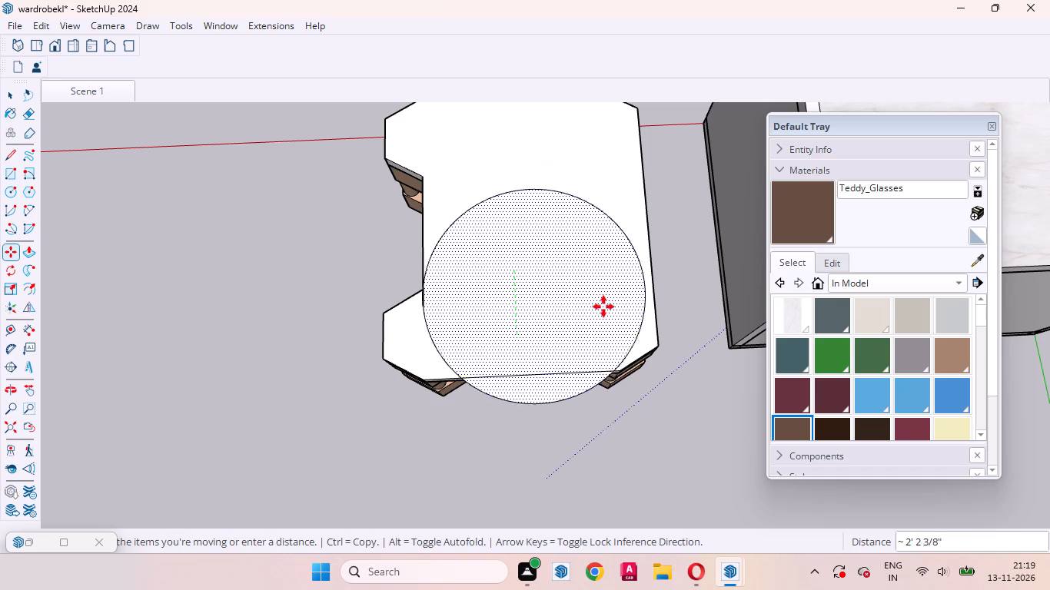
click(606, 248)
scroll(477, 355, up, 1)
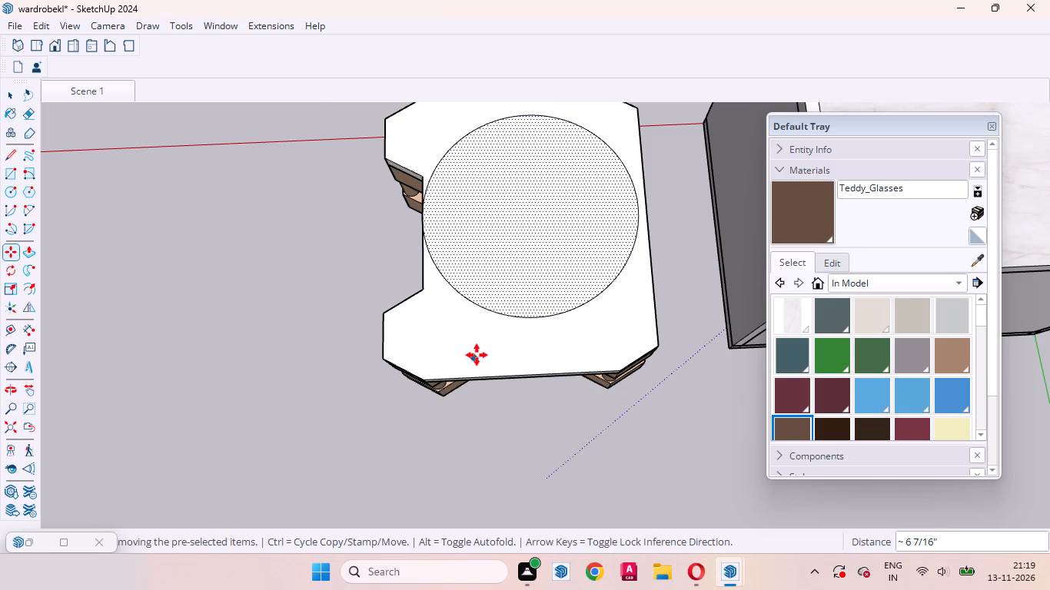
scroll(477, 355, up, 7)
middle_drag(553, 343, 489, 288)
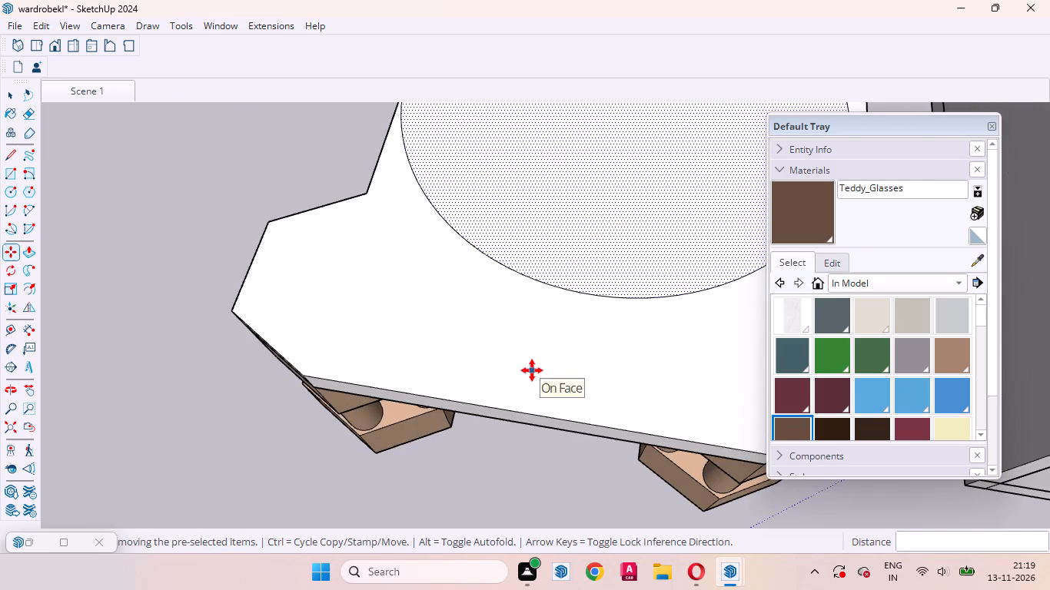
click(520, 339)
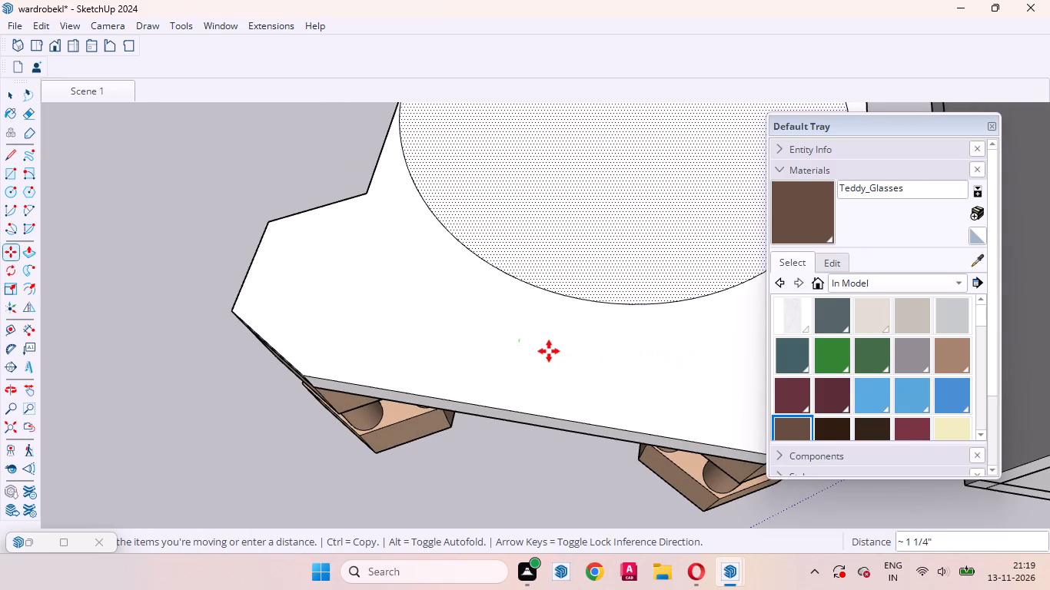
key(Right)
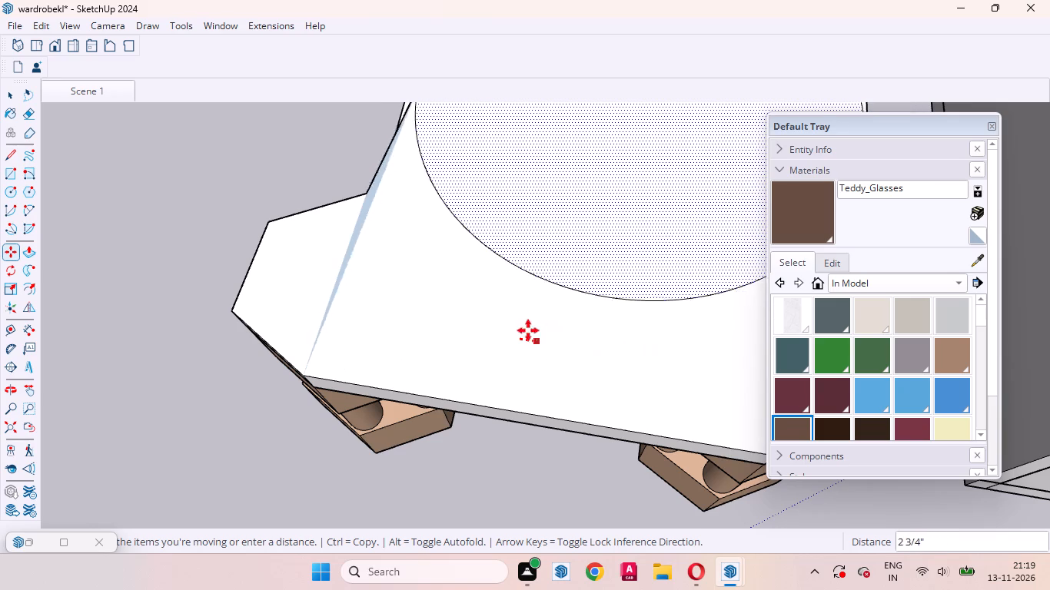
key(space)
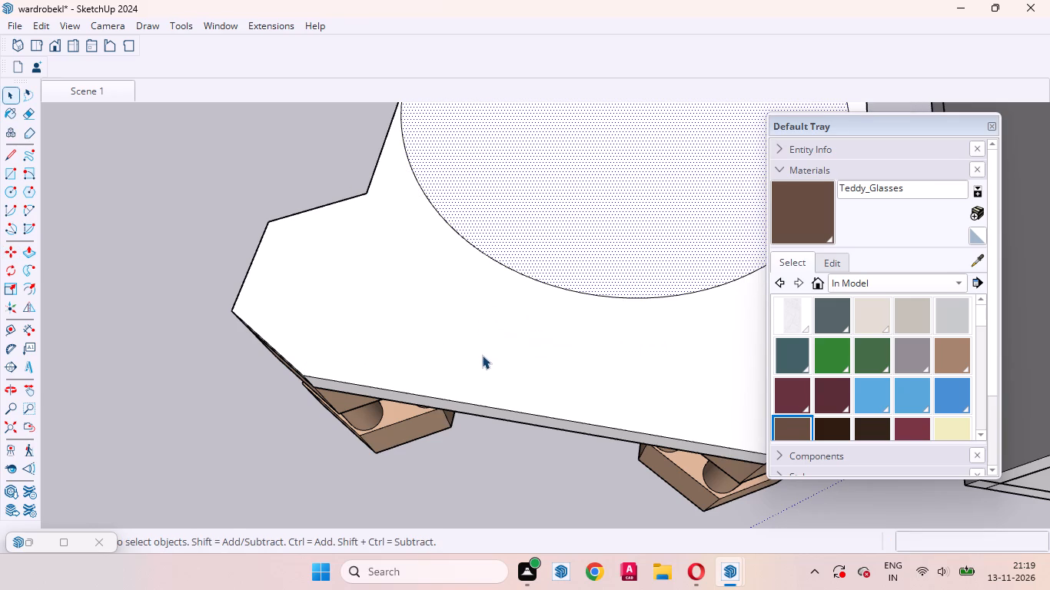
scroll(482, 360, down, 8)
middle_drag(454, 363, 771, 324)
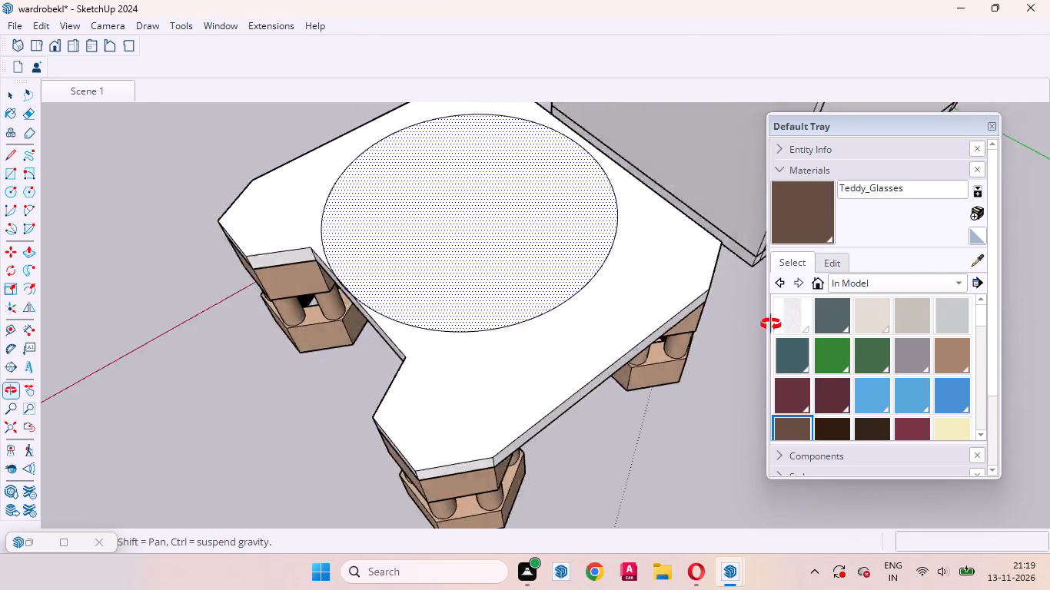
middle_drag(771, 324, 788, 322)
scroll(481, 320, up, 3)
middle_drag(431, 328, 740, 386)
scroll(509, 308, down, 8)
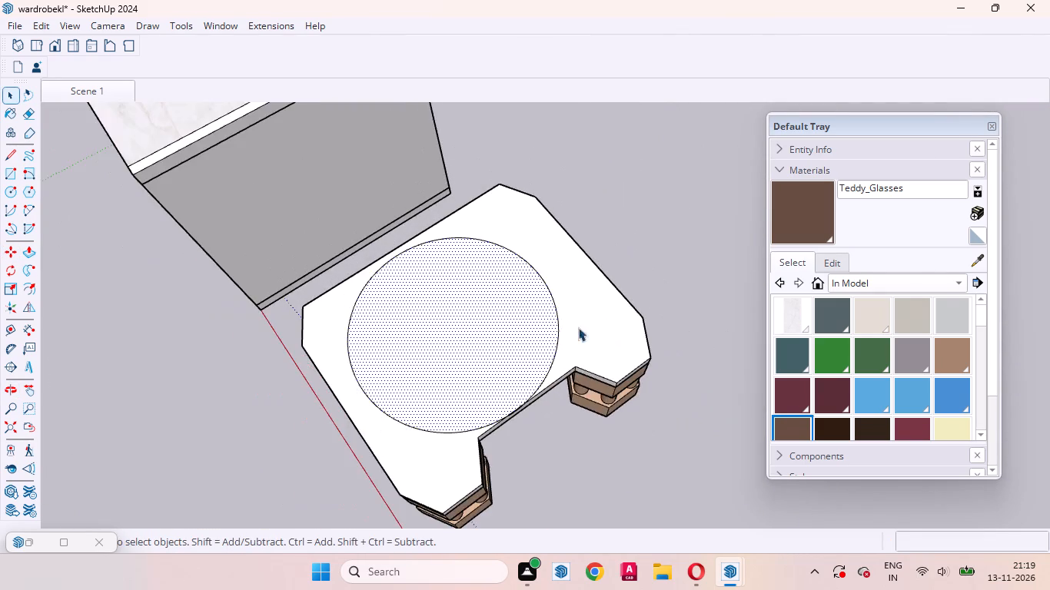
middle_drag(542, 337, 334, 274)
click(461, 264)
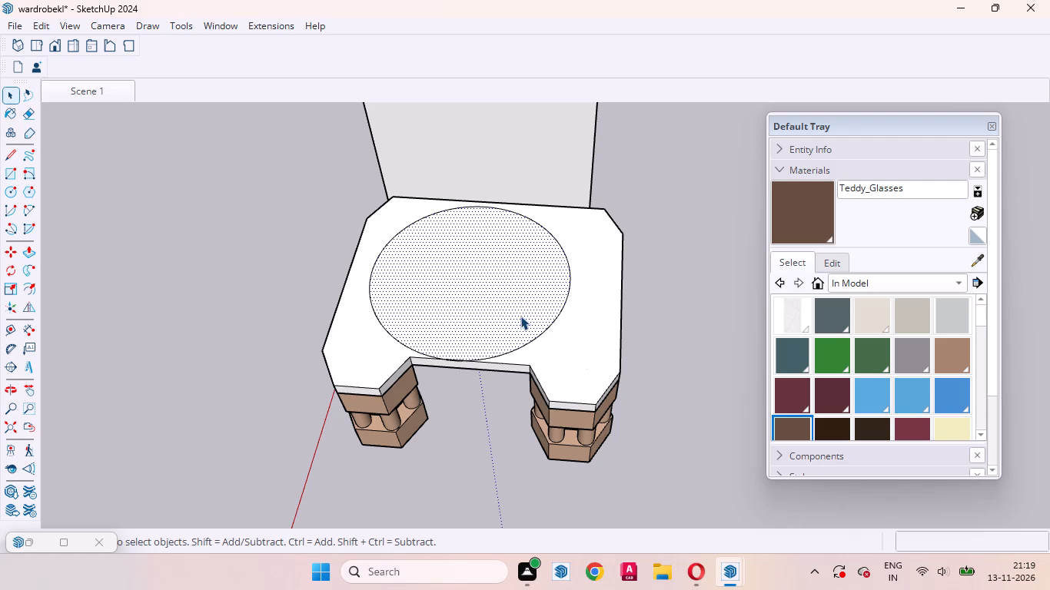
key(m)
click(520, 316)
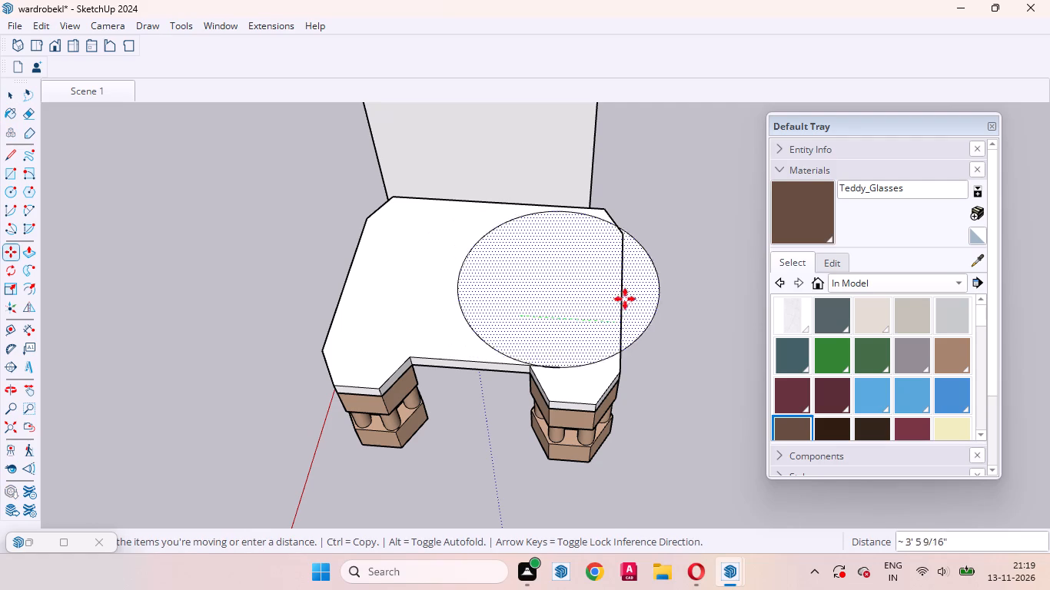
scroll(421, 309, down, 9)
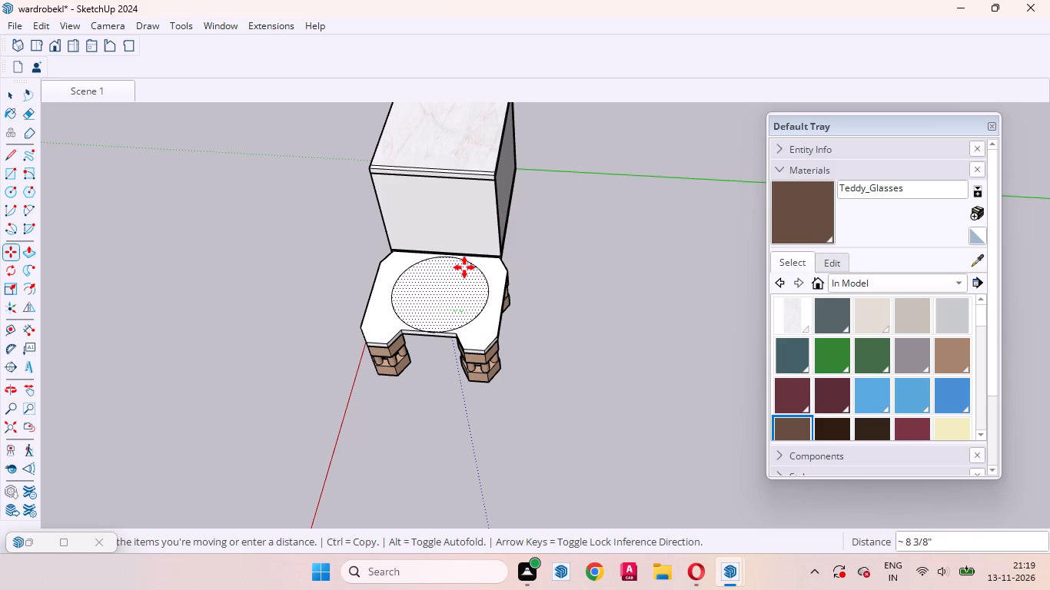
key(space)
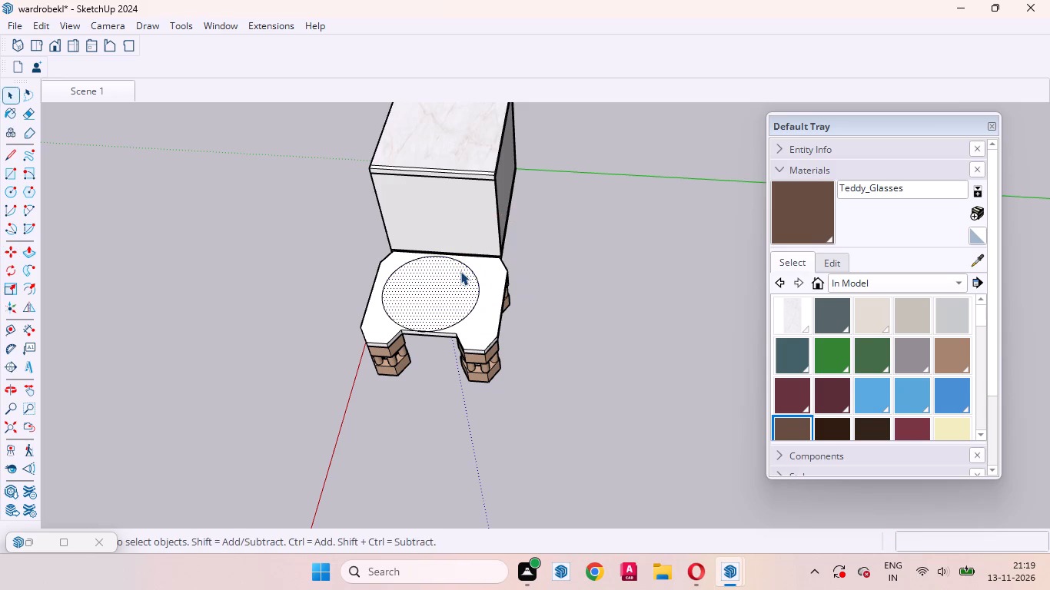
Examine the table with its circled top beside the room from above and from the Scene 1 view.
scroll(547, 321, down, 4)
middle_drag(560, 420, 567, 372)
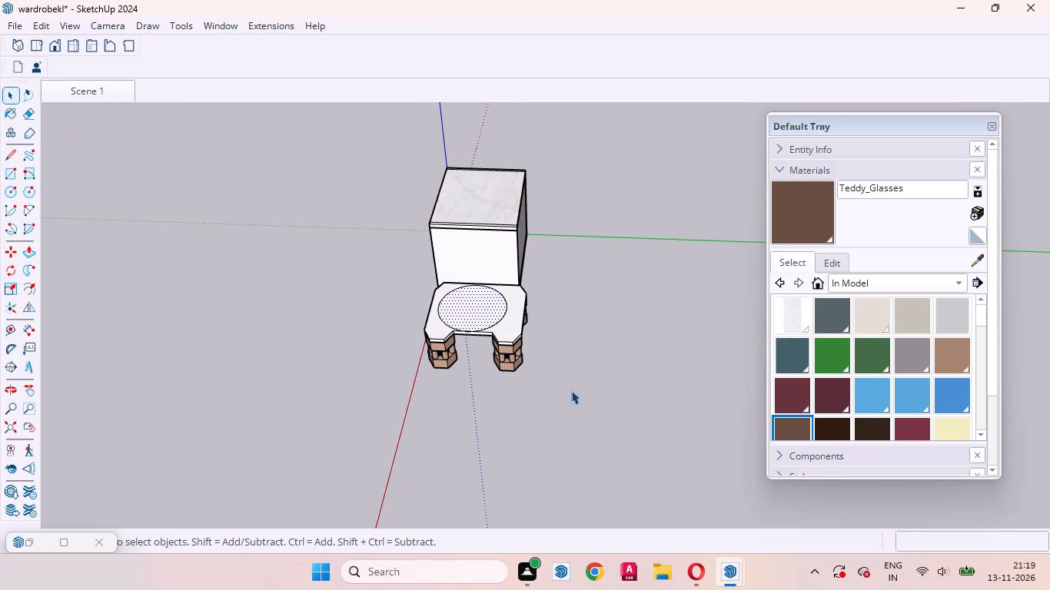
scroll(535, 398, up, 2)
middle_drag(512, 404, 729, 473)
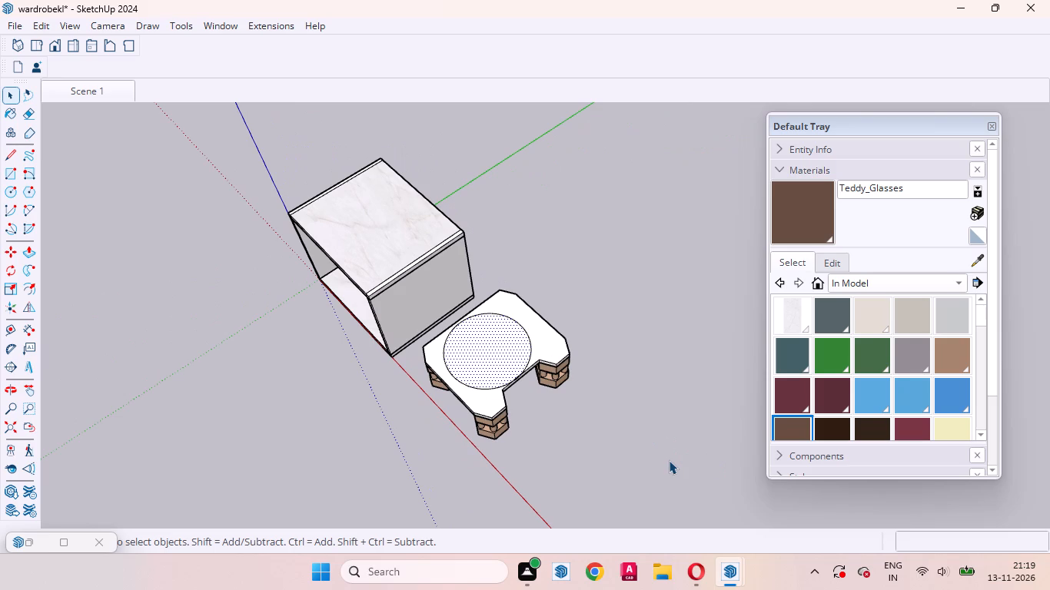
scroll(656, 442, down, 2)
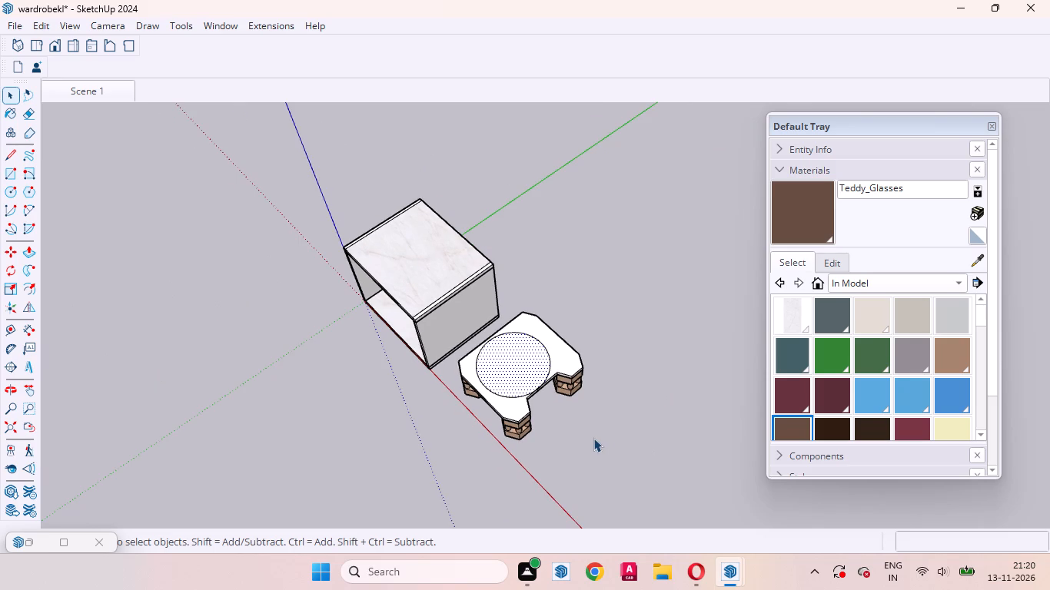
middle_drag(593, 438, 661, 416)
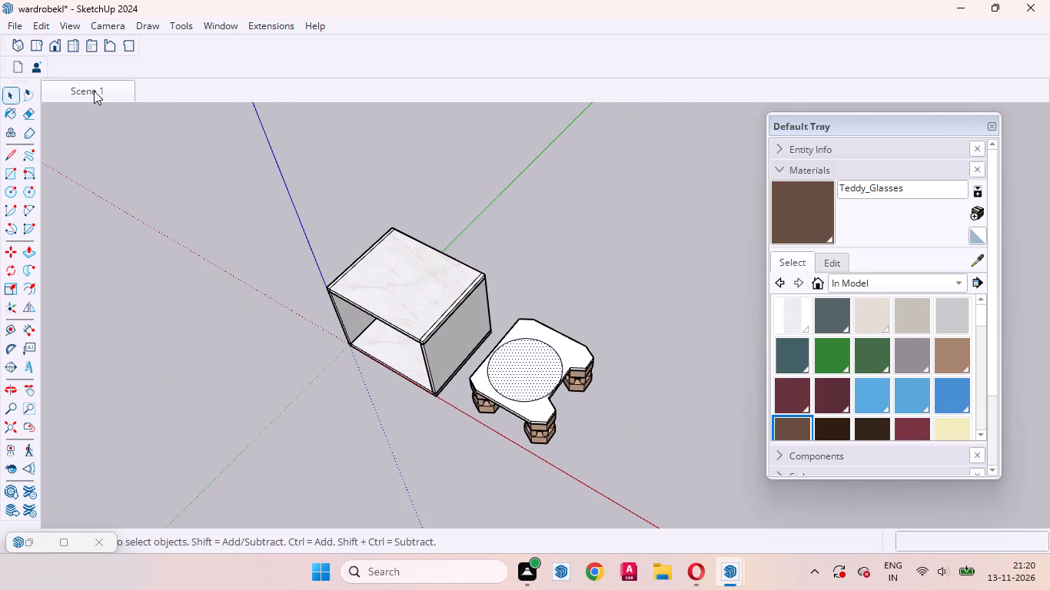
click(91, 85)
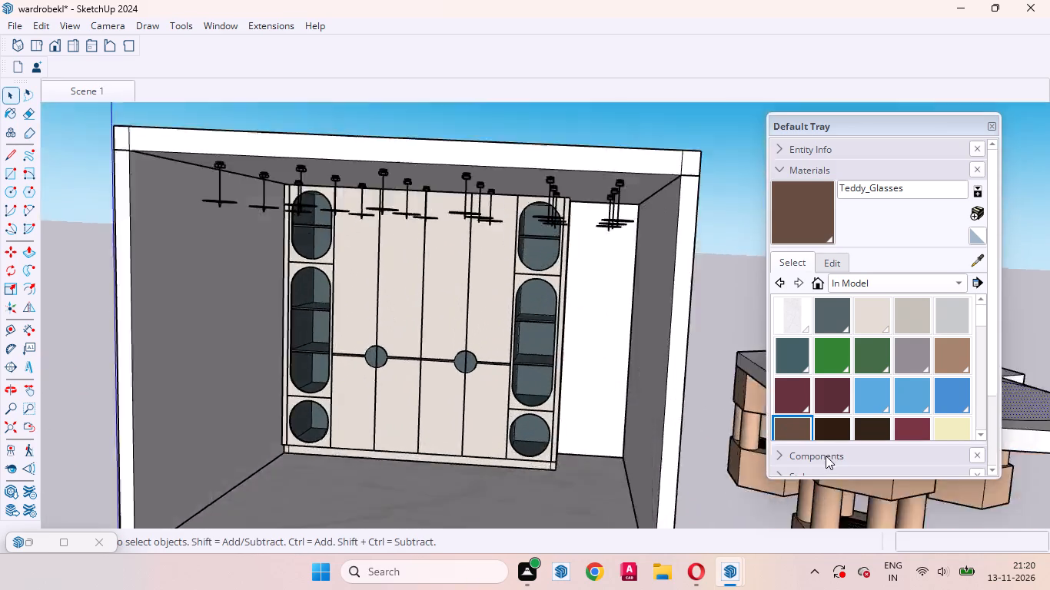
scroll(462, 437, down, 11)
scroll(299, 416, up, 1)
scroll(440, 415, down, 1)
scroll(440, 415, up, 1)
scroll(440, 416, down, 2)
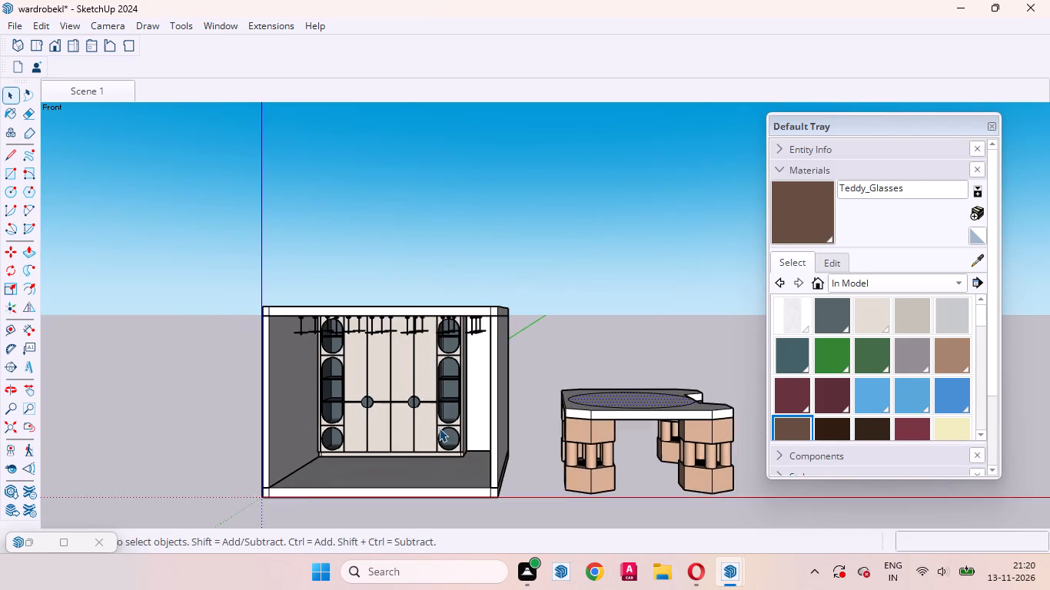
Paint the tabletop's central circle, surrounding top face, front side edge and that edge's two chamfered corners with Teddy_Brim2.
click(817, 394)
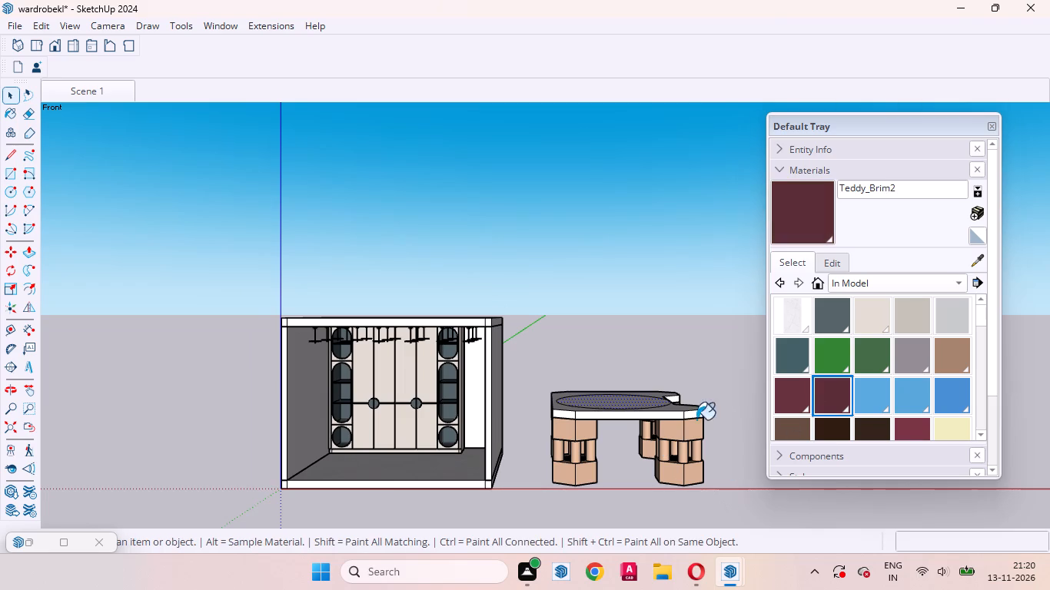
scroll(660, 425, up, 6)
click(629, 386)
middle_drag(657, 414, 613, 546)
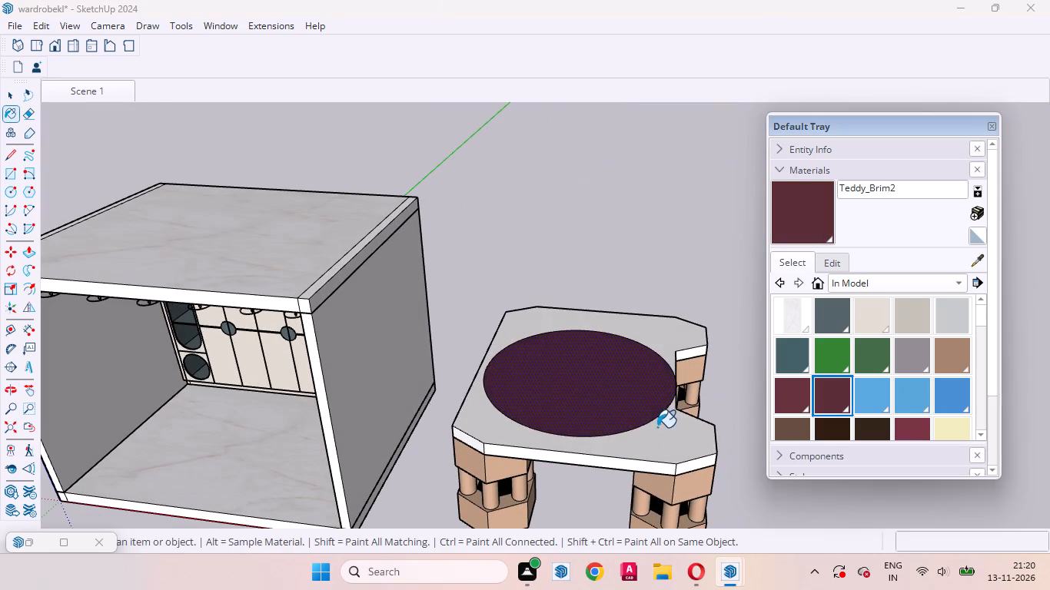
click(658, 426)
click(645, 471)
click(692, 470)
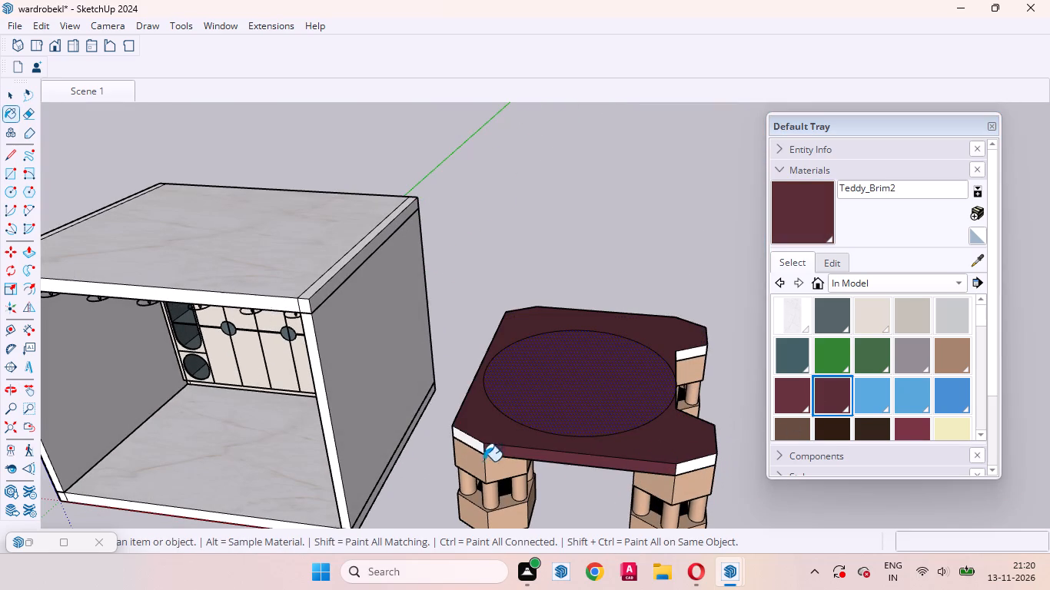
click(463, 445)
click(701, 466)
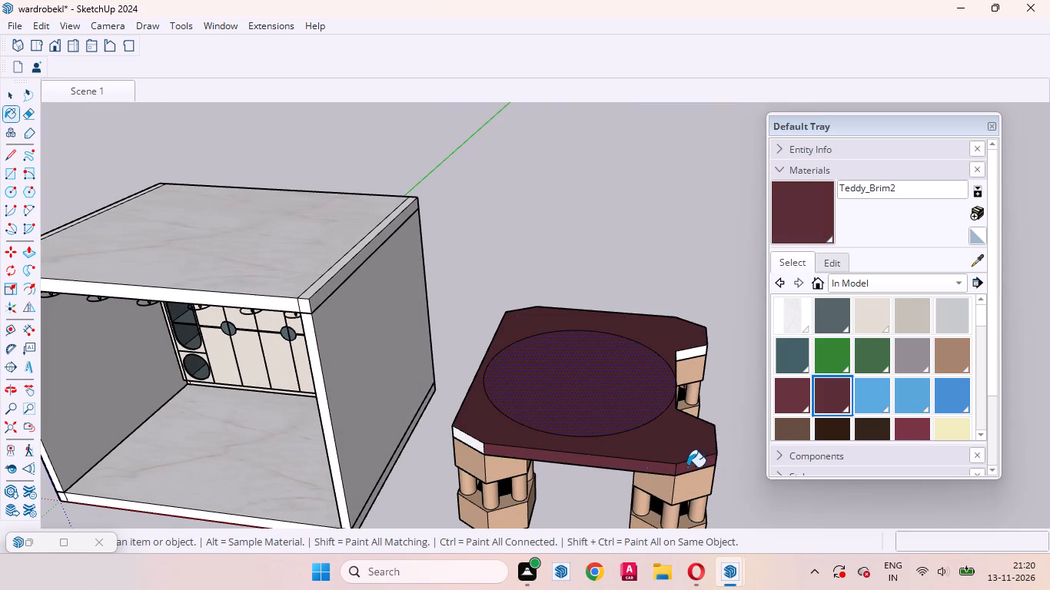
click(477, 446)
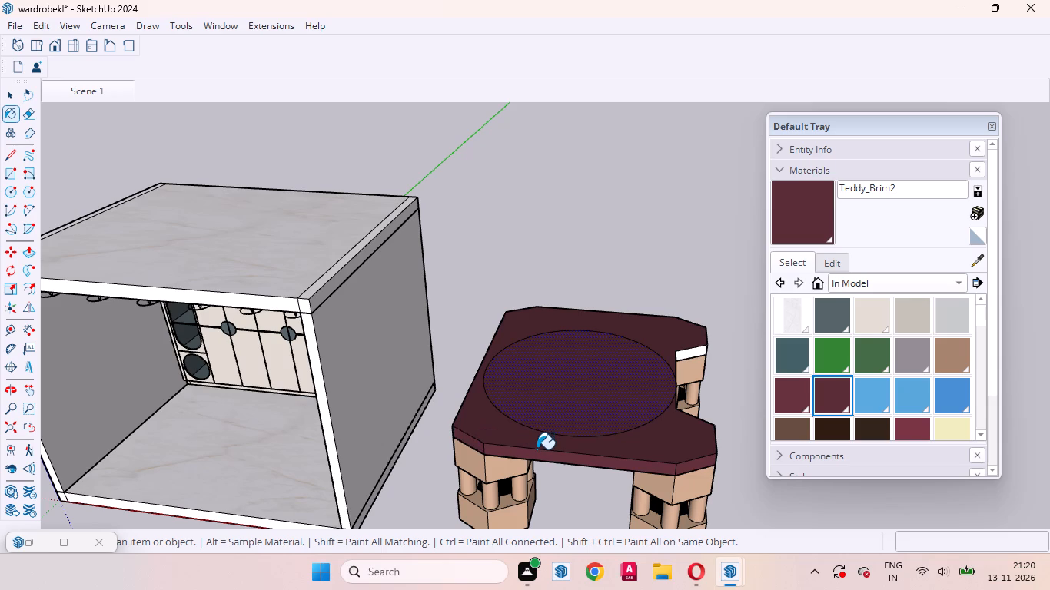
Paint the slab's recessed edge between the legs, its two angled sides and both adjoining end faces Teddy_Brim2.
scroll(515, 505, down, 1)
scroll(514, 509, up, 1)
scroll(513, 511, down, 2)
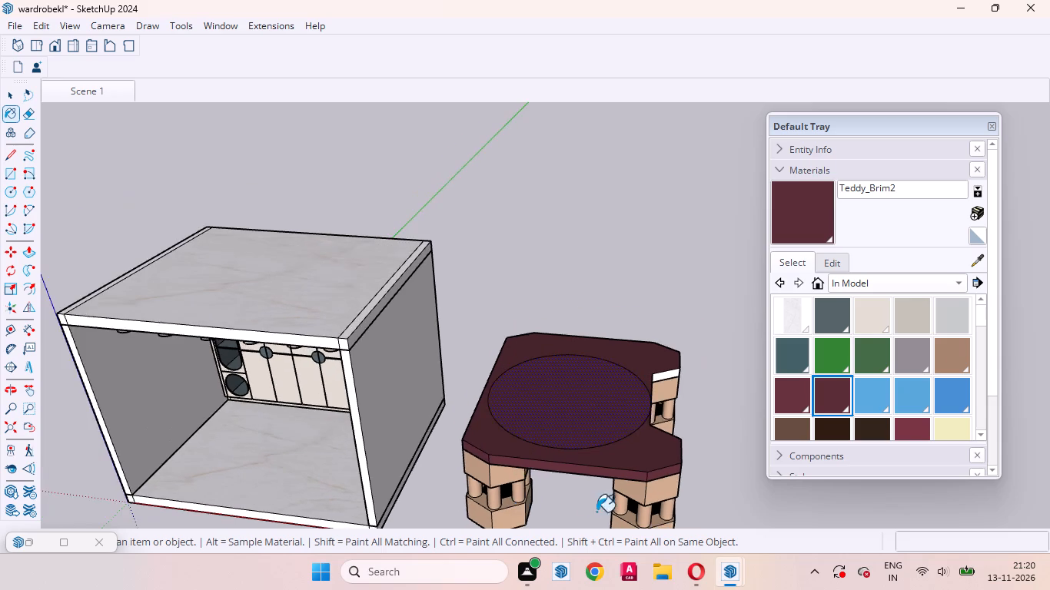
middle_drag(591, 512, 317, 466)
scroll(524, 429, up, 7)
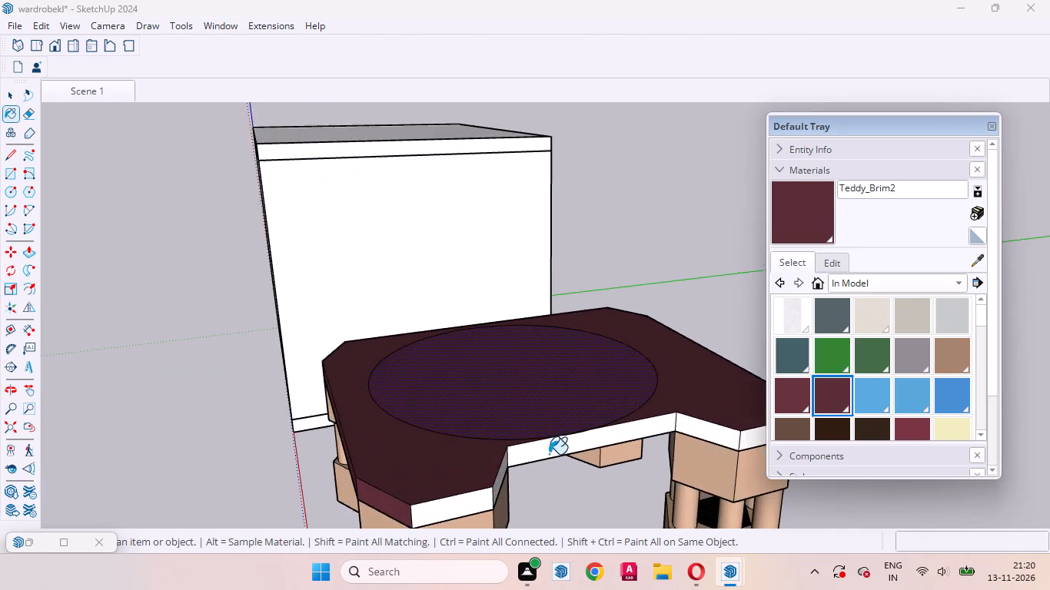
scroll(549, 454, up, 2)
click(550, 446)
middle_drag(547, 453, 427, 391)
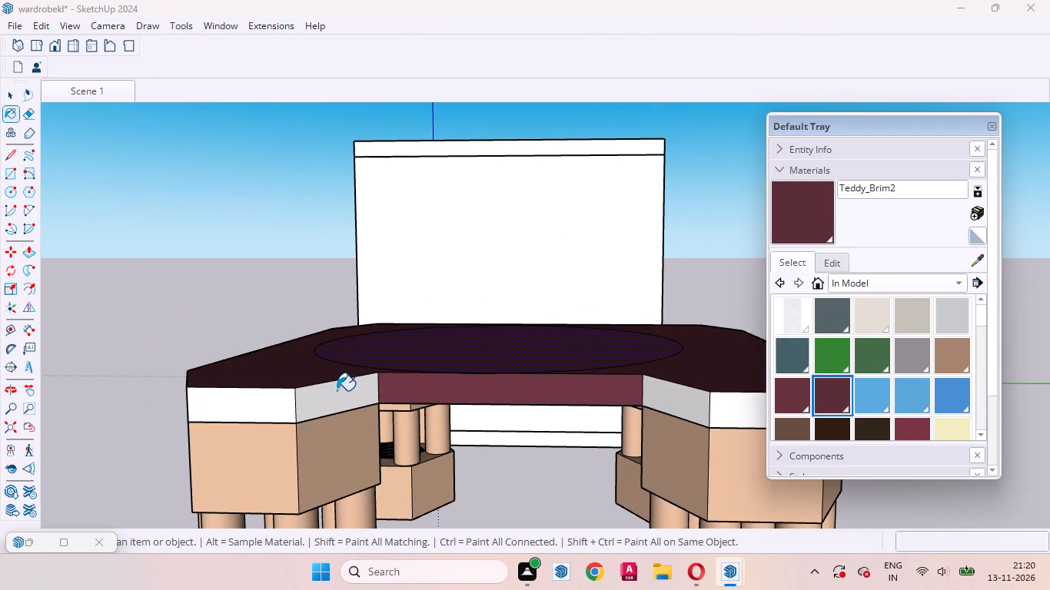
click(337, 394)
click(272, 408)
scroll(344, 439, down, 7)
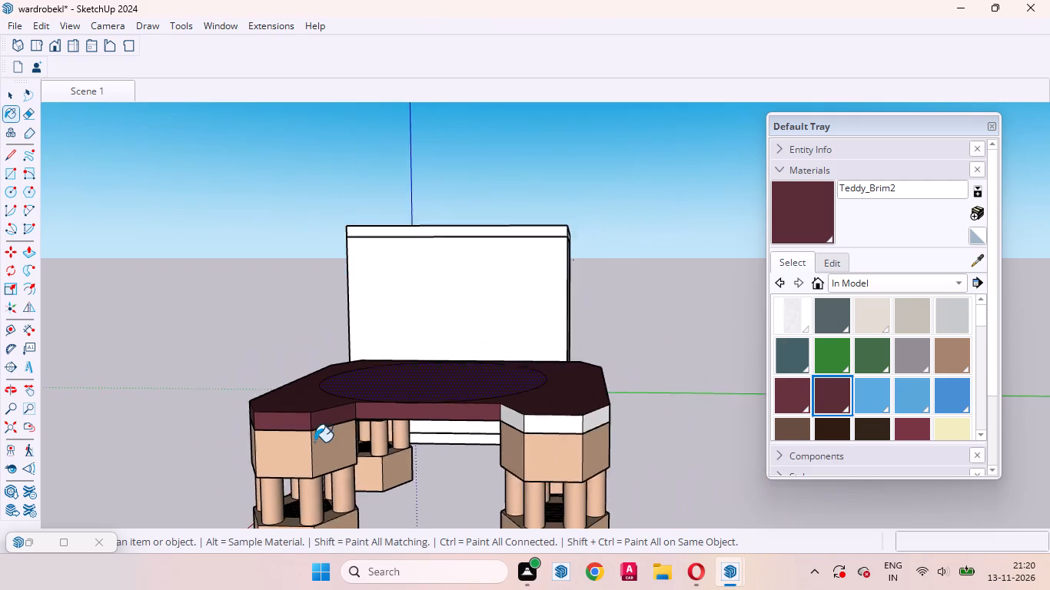
scroll(314, 442, down, 2)
scroll(441, 445, up, 6)
click(516, 404)
click(563, 406)
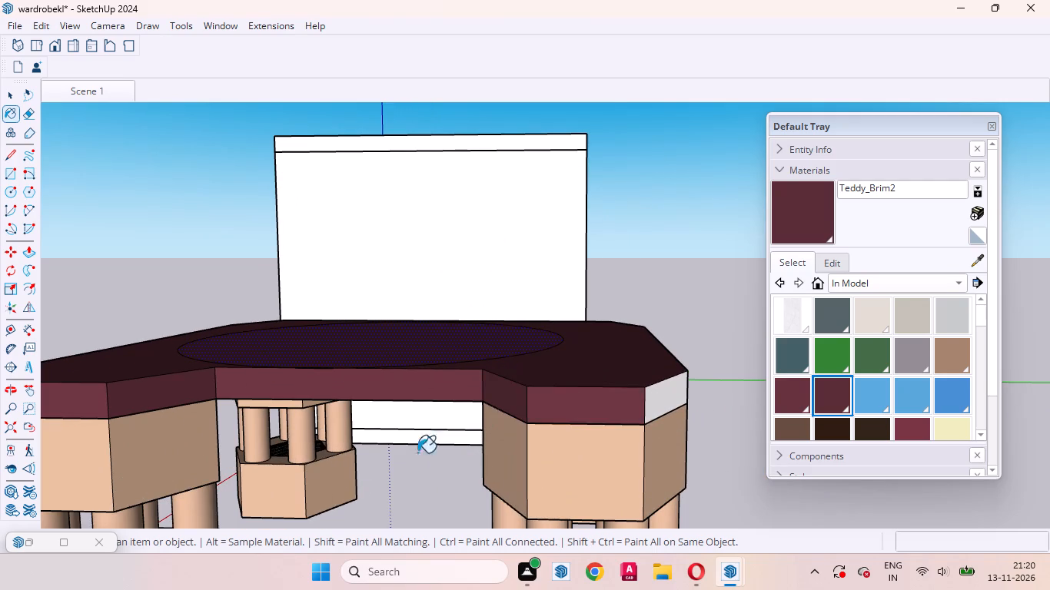
Paint the slab's rear side edge, the chamfered corners at both its ends and the long edge facing the room Teddy_Brim2.
scroll(347, 478, down, 3)
middle_drag(566, 457, 464, 488)
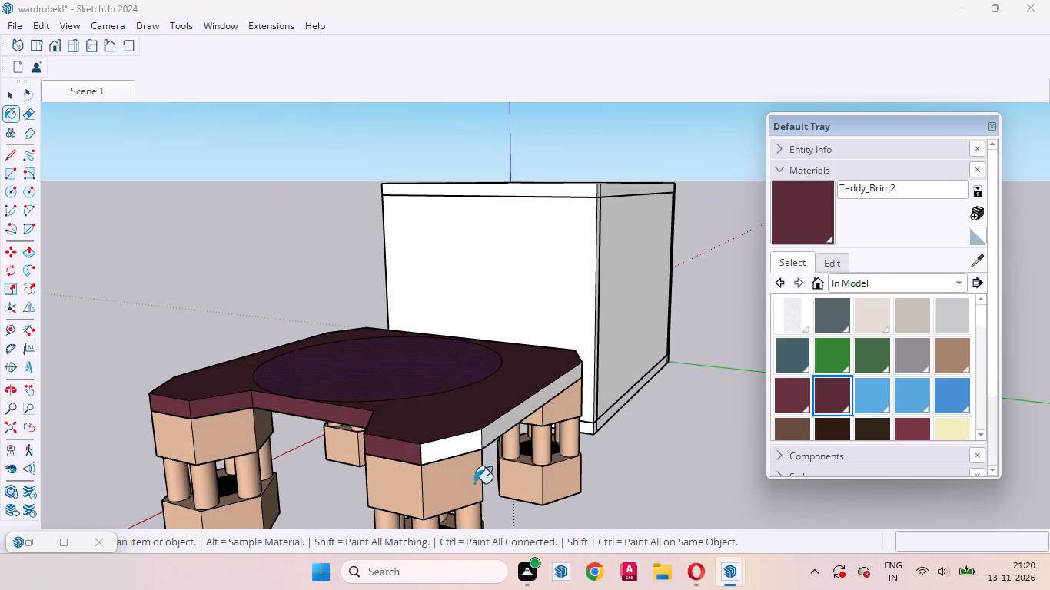
scroll(478, 461, up, 3)
click(437, 447)
click(505, 426)
middle_drag(469, 448, 65, 503)
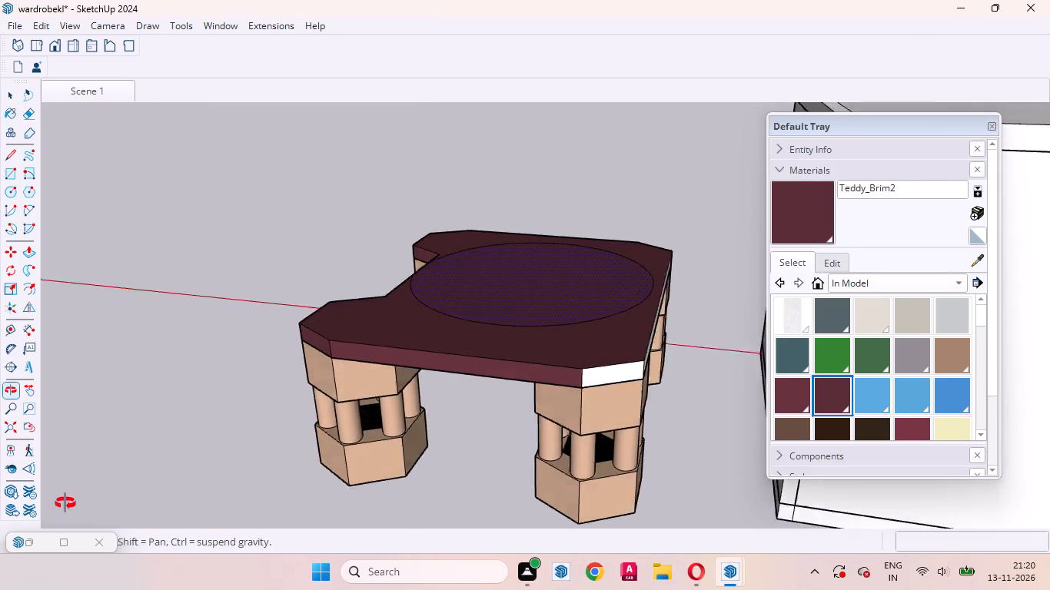
middle_drag(65, 503, 54, 501)
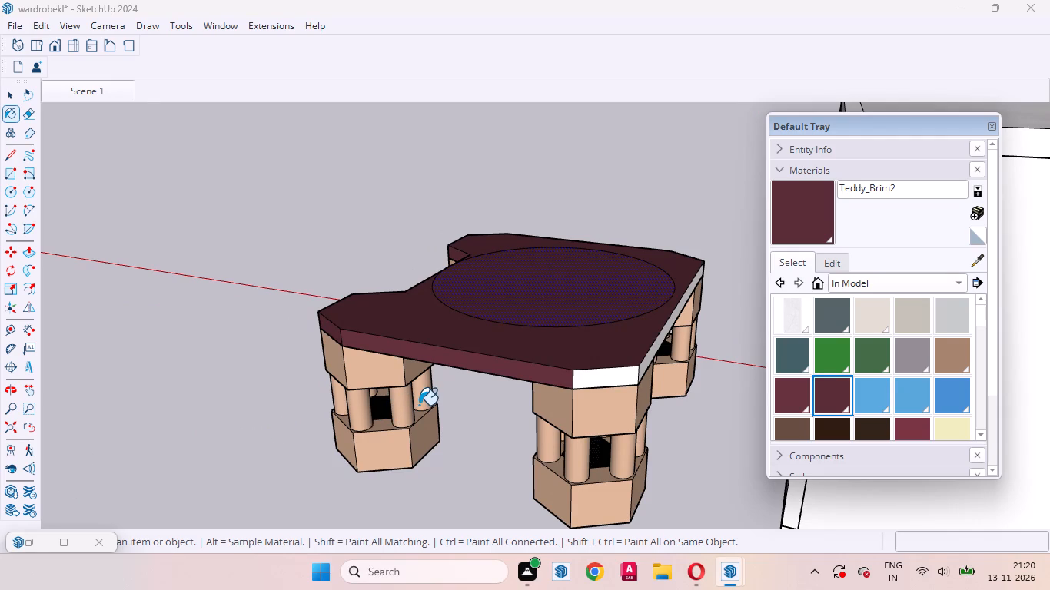
scroll(394, 393, up, 3)
scroll(676, 360, up, 1)
click(680, 367)
scroll(315, 408, down, 3)
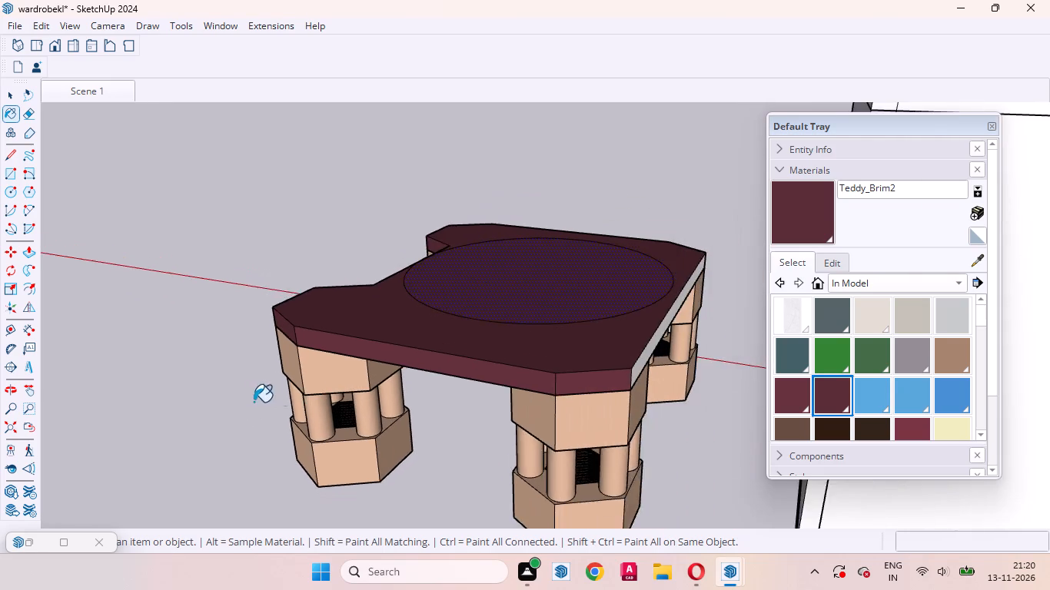
scroll(254, 402, down, 3)
scroll(567, 348, up, 6)
click(580, 356)
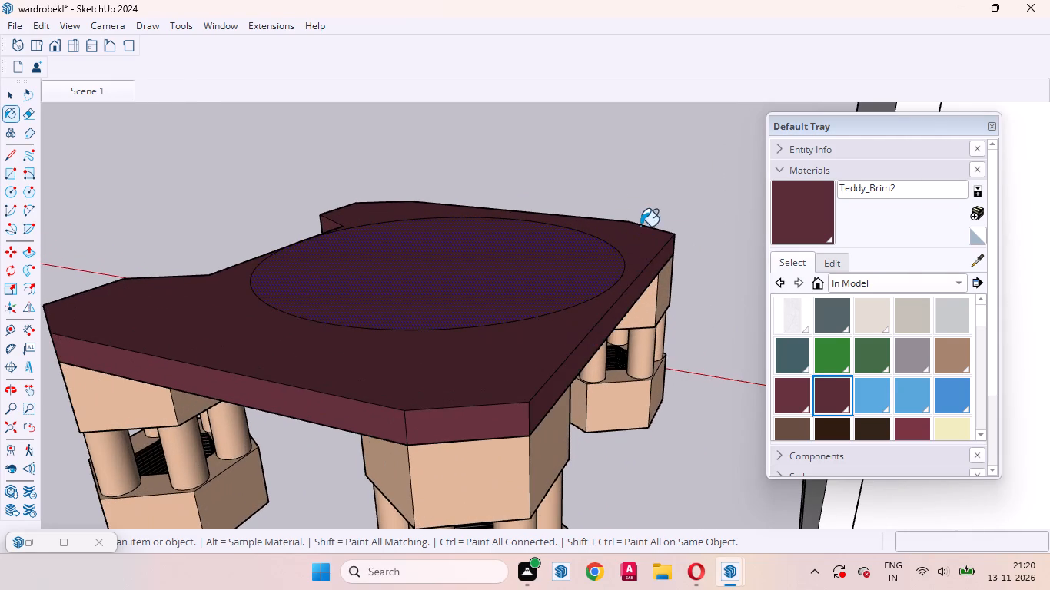
Paint the underside of the slab between the legs Teddy_Brim2.
middle_drag(640, 230, 0, 192)
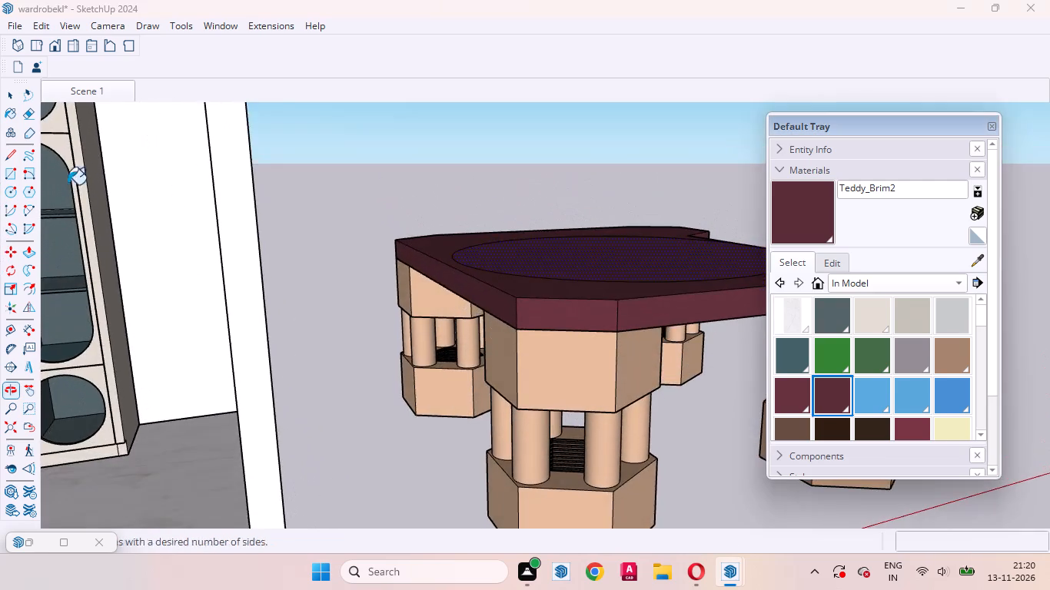
scroll(683, 349, up, 3)
middle_drag(682, 403, 537, 207)
click(633, 268)
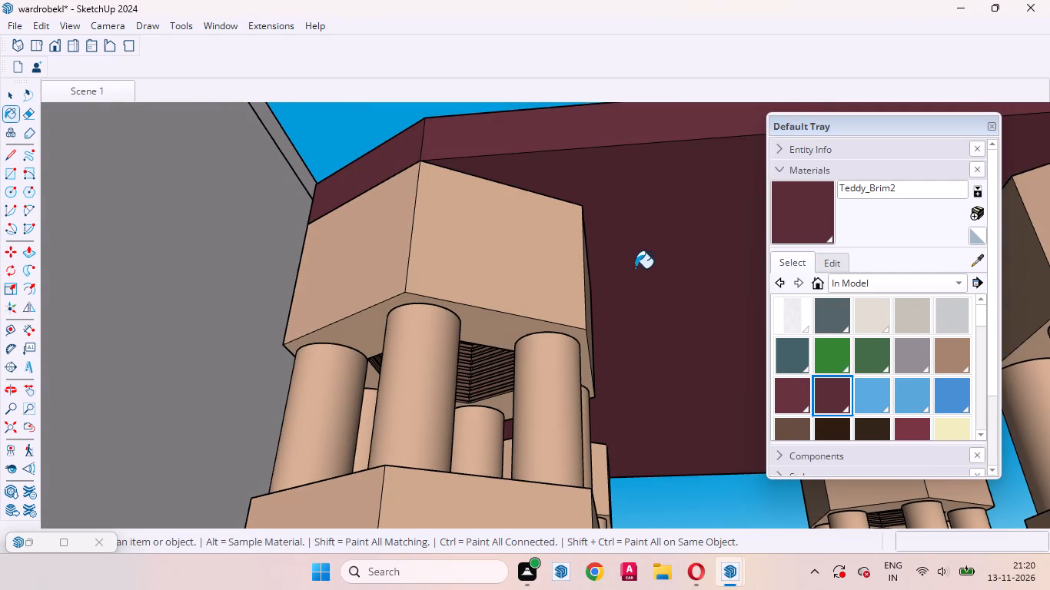
middle_drag(485, 383, 499, 237)
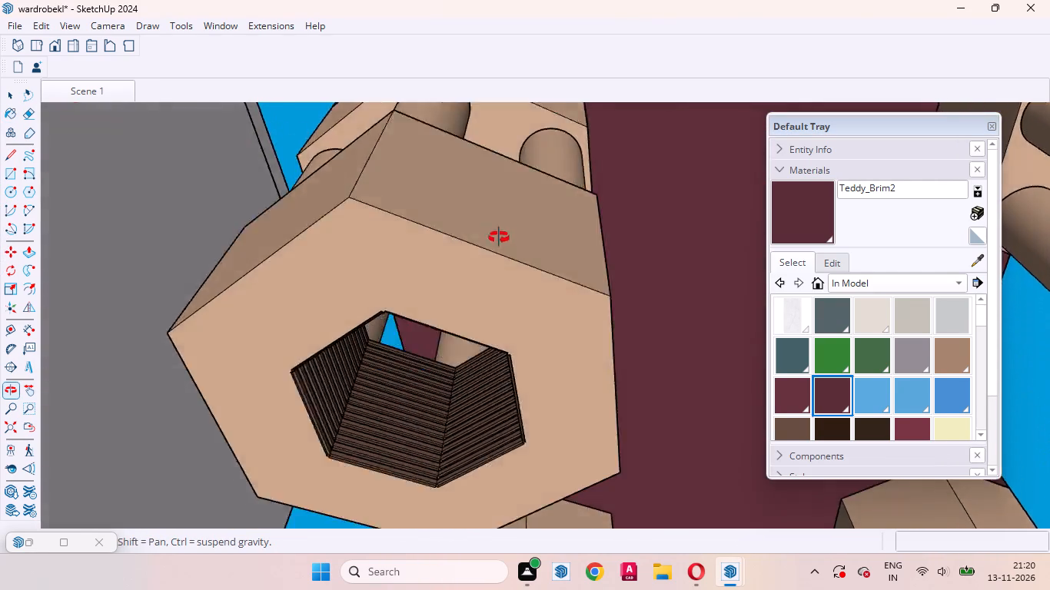
middle_drag(499, 237, 500, 425)
scroll(513, 409, down, 8)
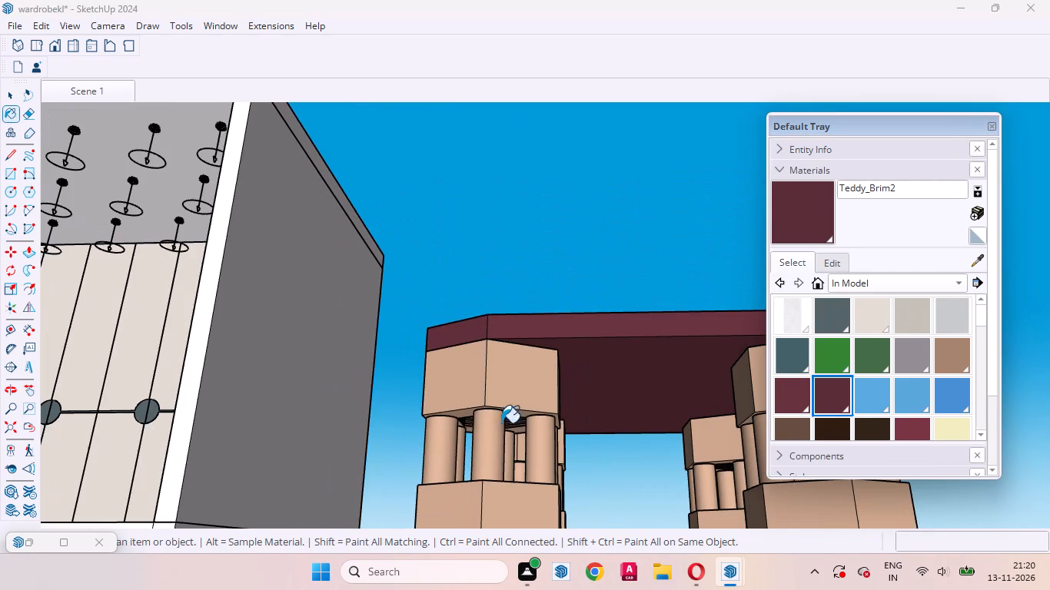
Examine the painted tabletop and its central circle from several angles above, selecting the circle's face and edge, and return to Scene 1.
click(7, 96)
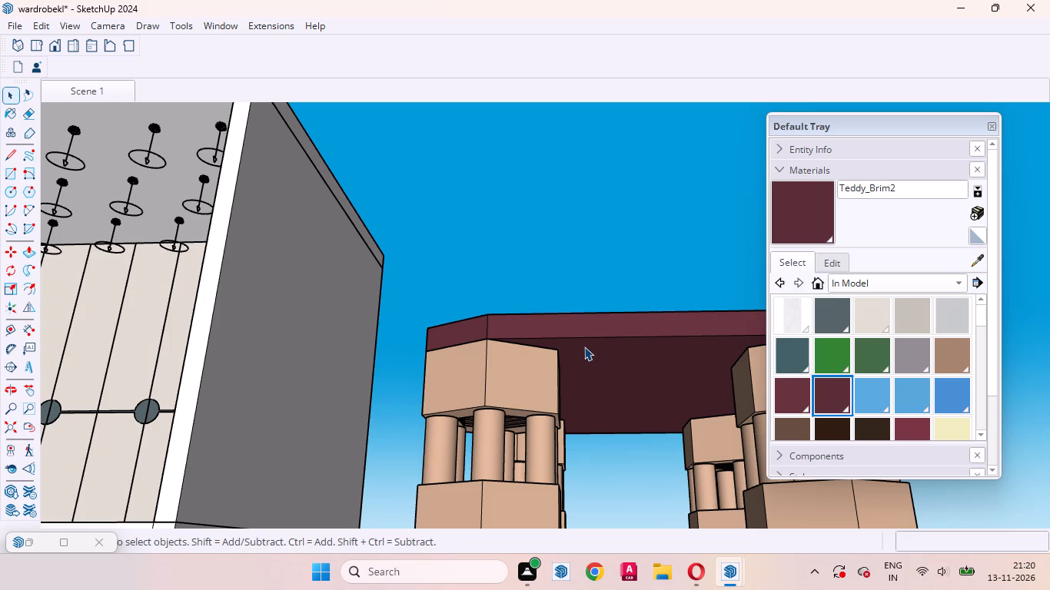
middle_drag(573, 353, 550, 546)
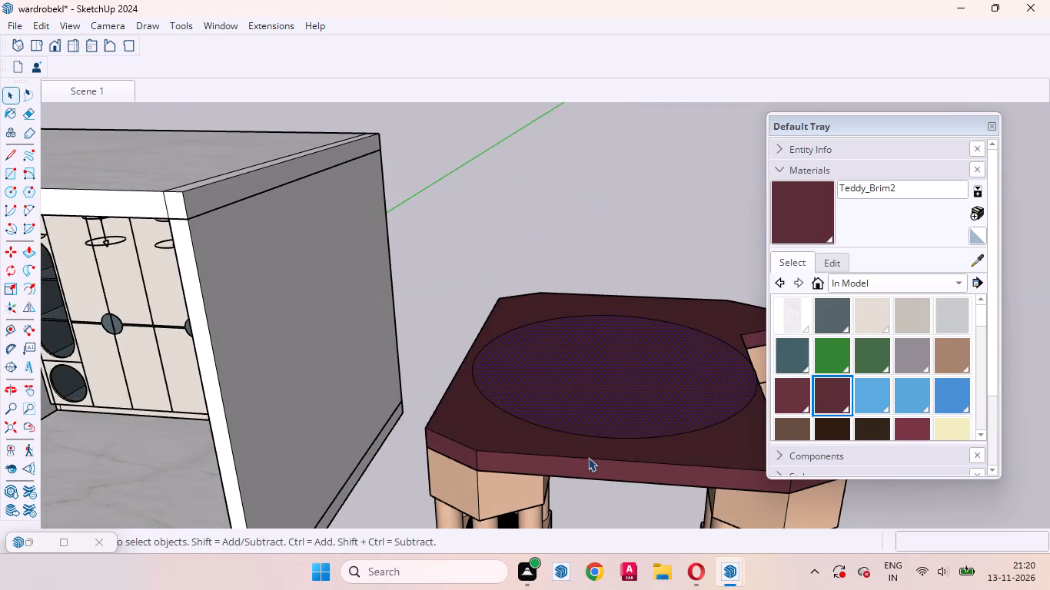
scroll(555, 479, down, 2)
scroll(553, 495, up, 1)
scroll(552, 504, down, 1)
middle_drag(637, 474, 540, 578)
click(669, 237)
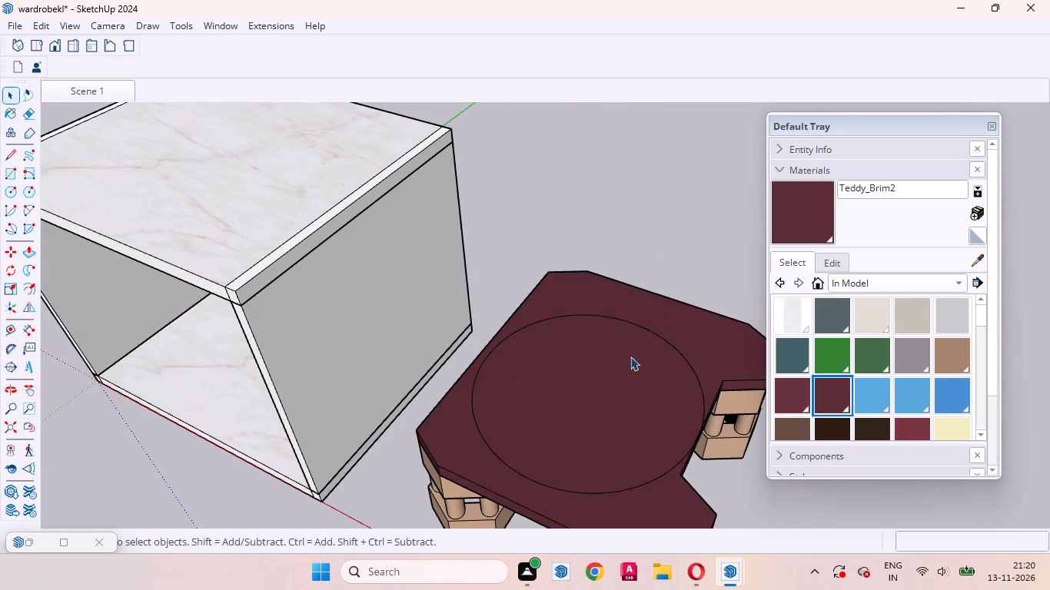
click(606, 385)
middle_drag(649, 413, 313, 476)
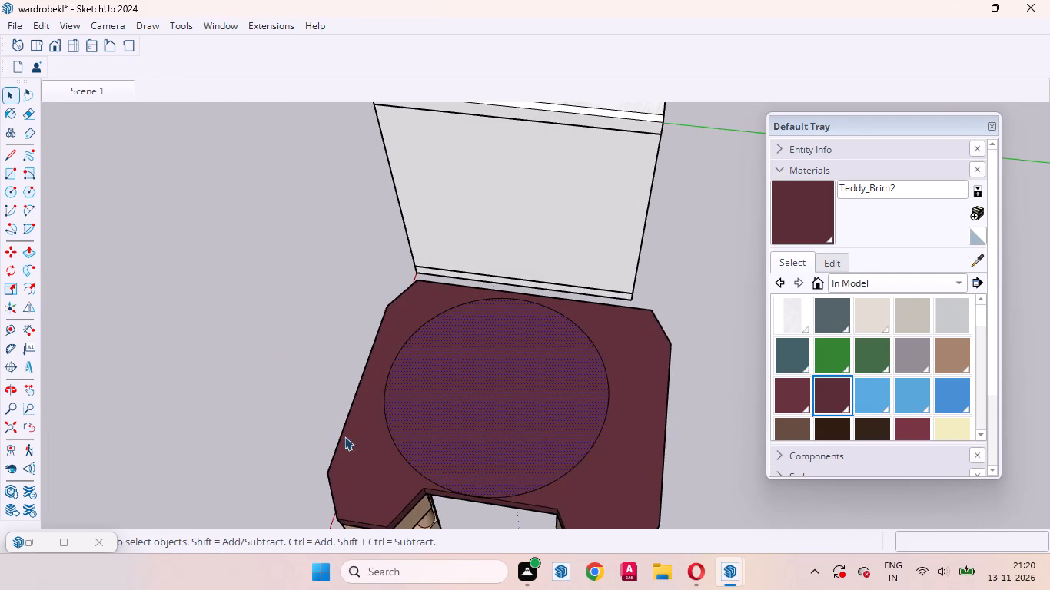
scroll(389, 428, up, 2)
click(388, 429)
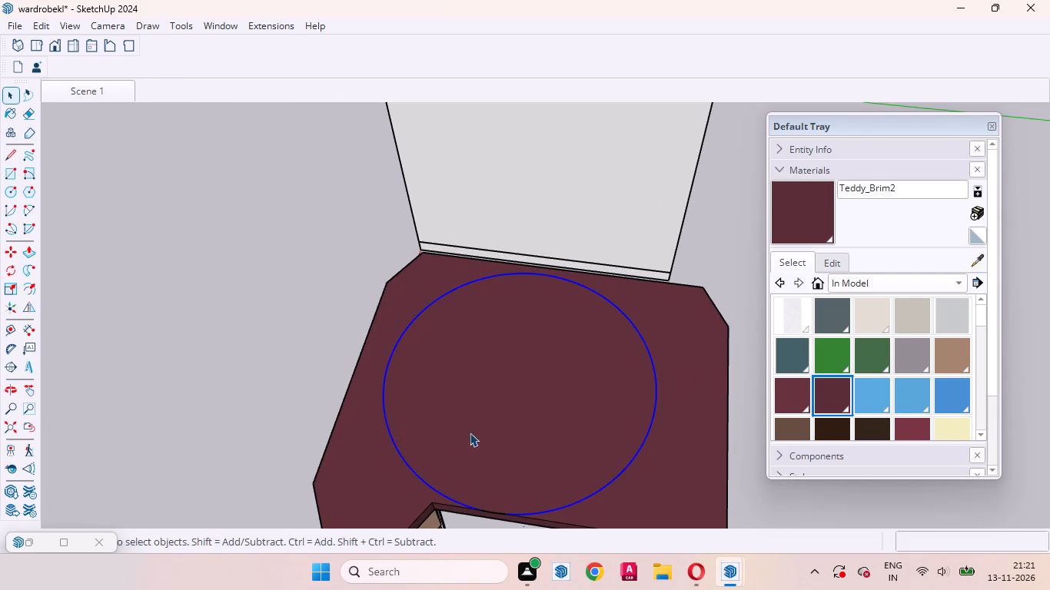
click(485, 435)
scroll(636, 469, down, 3)
middle_drag(572, 469, 782, 438)
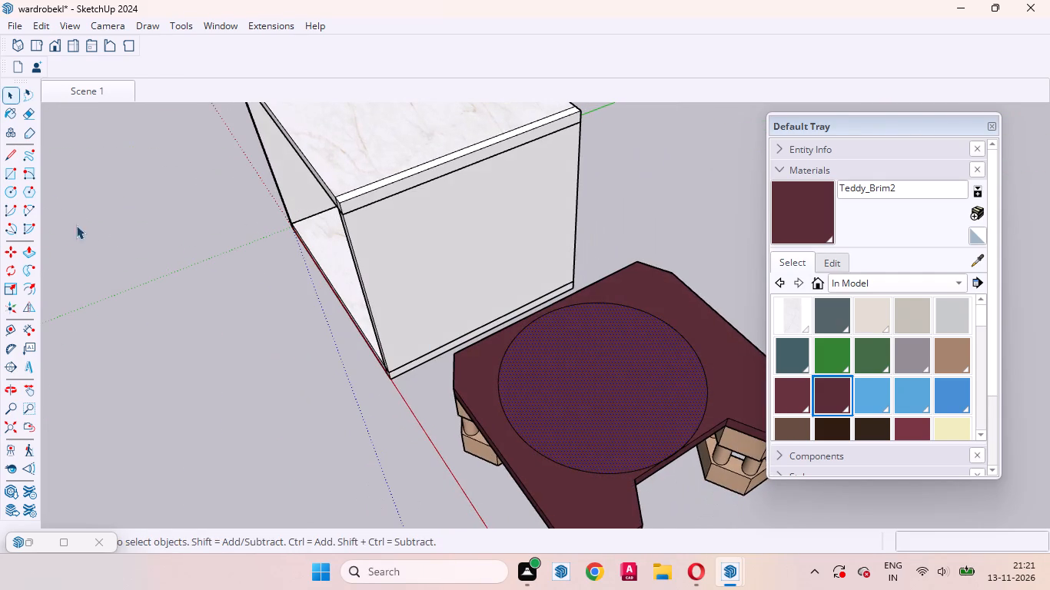
click(111, 93)
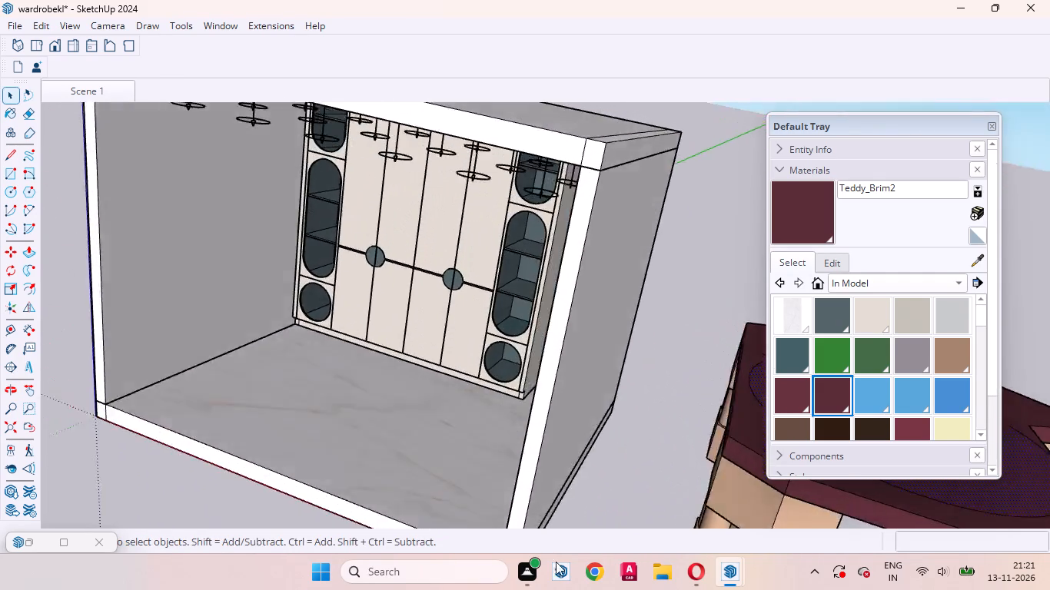
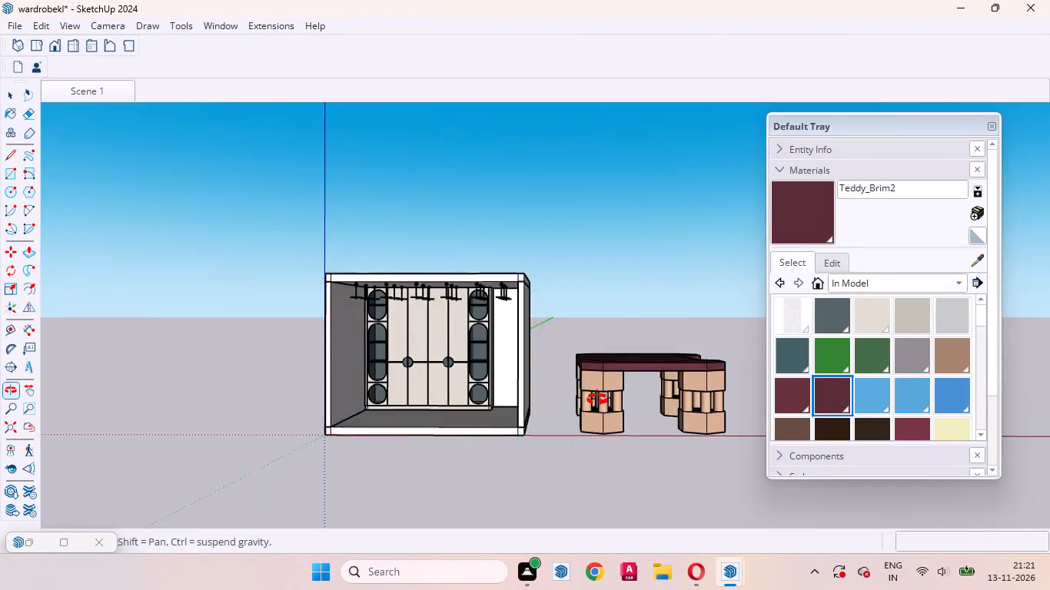
Examine the table's underside, legs and painted top from below and in Top view.
scroll(591, 368, down, 4)
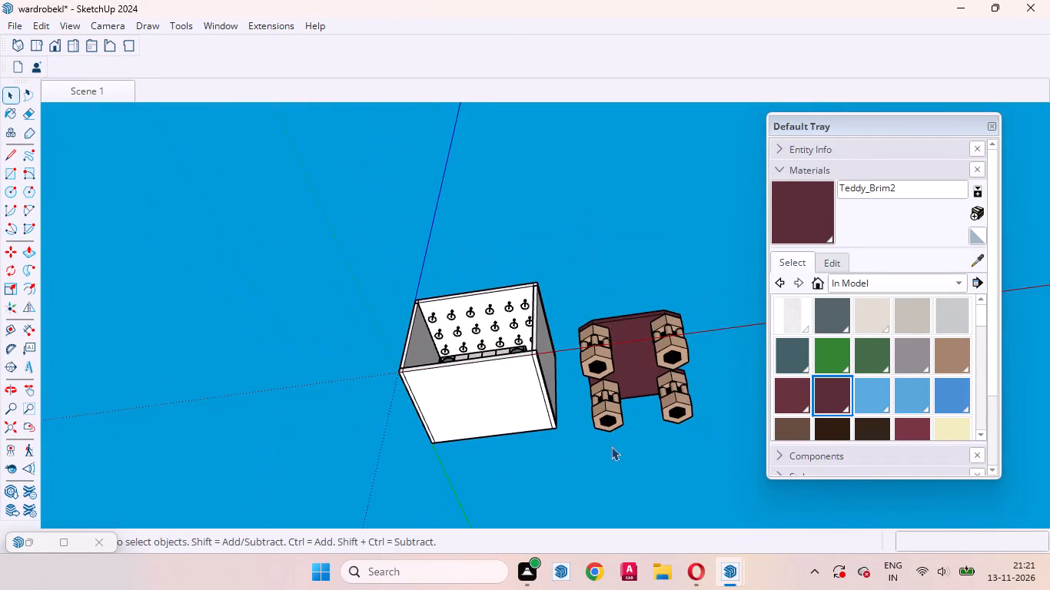
middle_drag(611, 445, 556, 173)
scroll(394, 438, down, 7)
scroll(450, 390, up, 3)
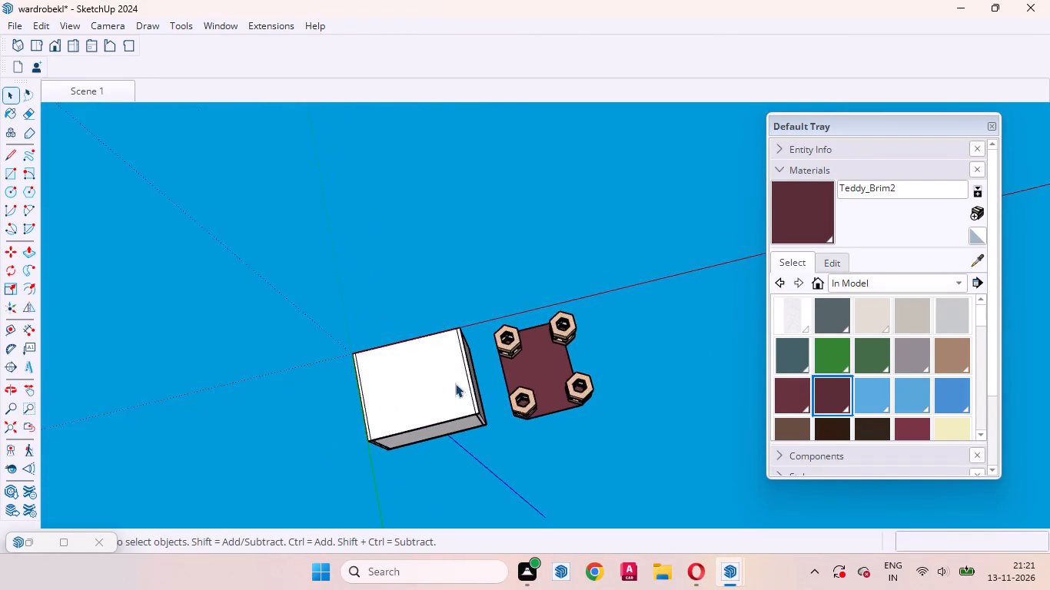
scroll(455, 383, up, 8)
drag(494, 243, 548, 276)
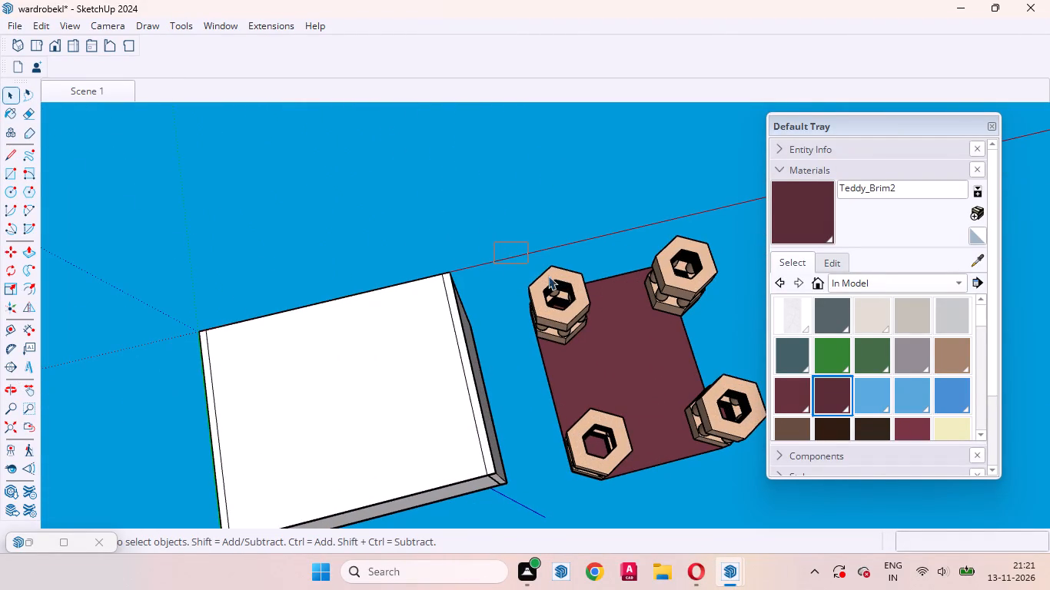
drag(548, 276, 593, 307)
scroll(433, 422, down, 5)
middle_drag(462, 307, 544, 333)
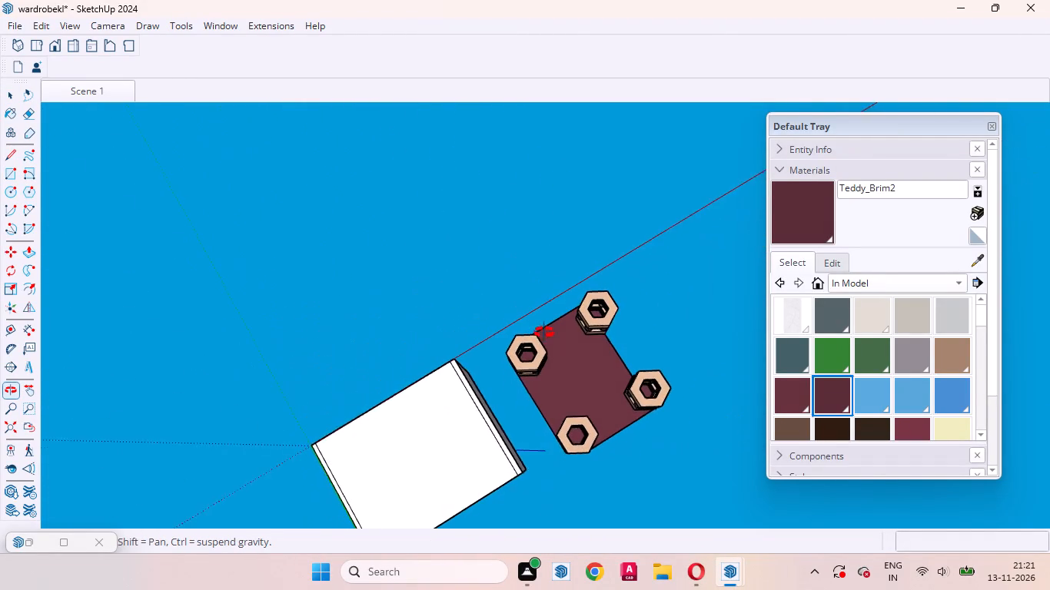
middle_drag(544, 333, 510, 331)
click(40, 45)
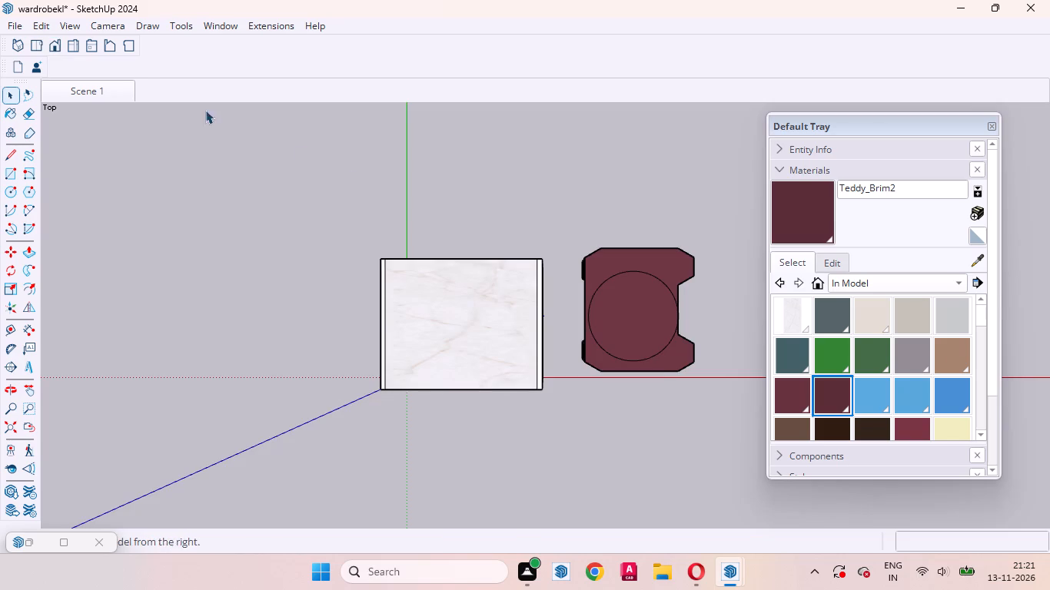
scroll(174, 439, down, 3)
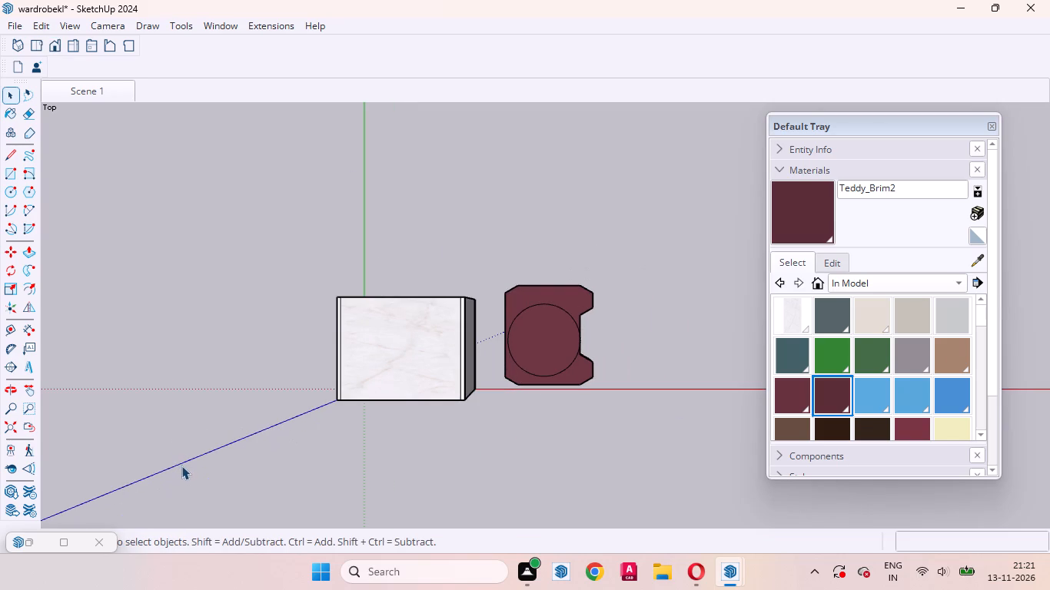
scroll(92, 523, down, 4)
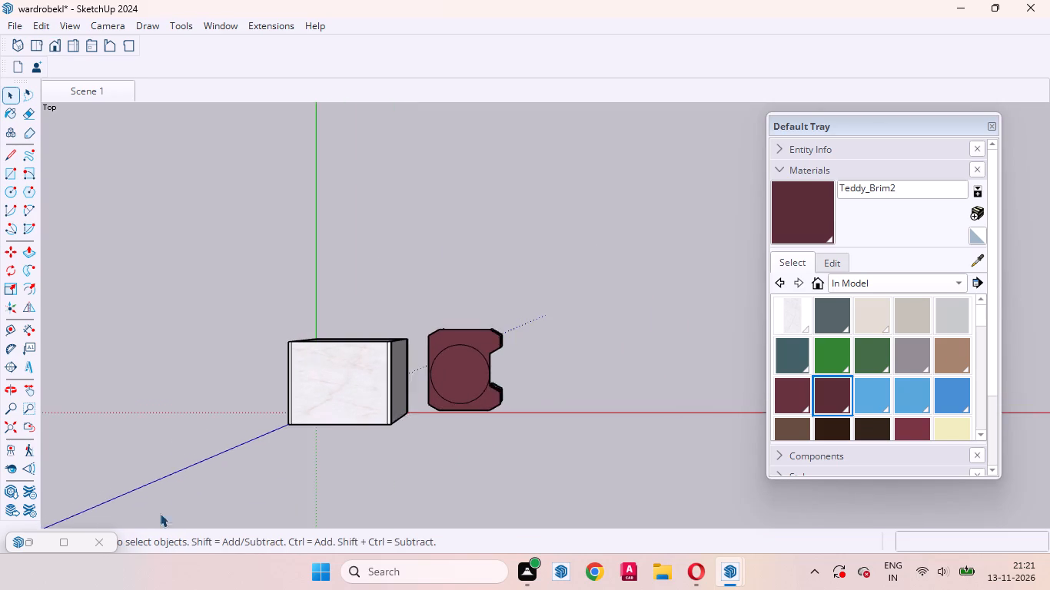
scroll(328, 472, up, 3)
scroll(466, 437, up, 5)
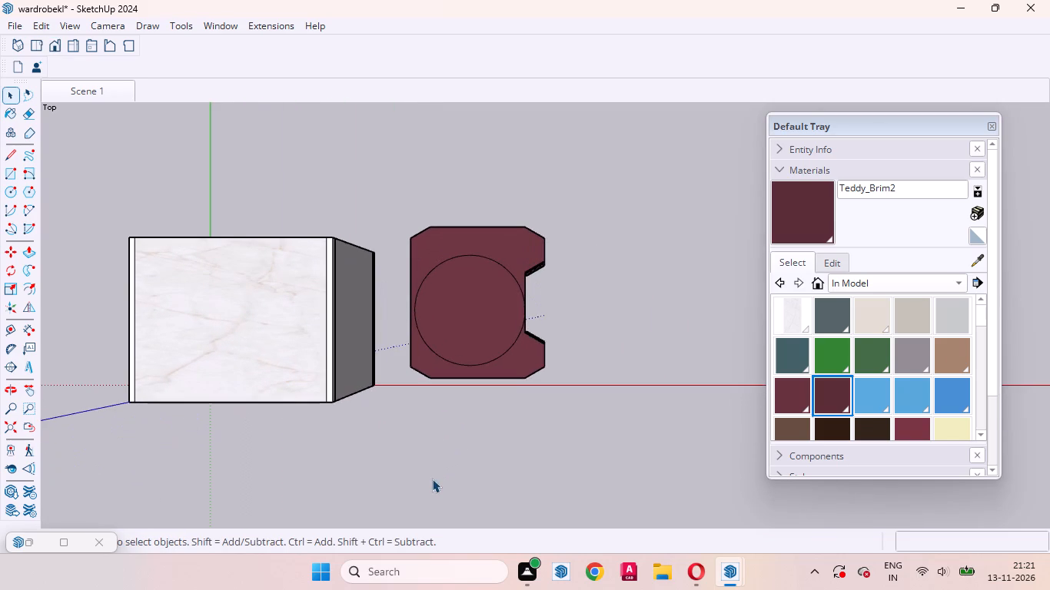
middle_drag(432, 479, 457, 455)
Select the whole table to check its slab and four legs, clear the selection, and examine it from the side and from low down.
drag(389, 230, 612, 398)
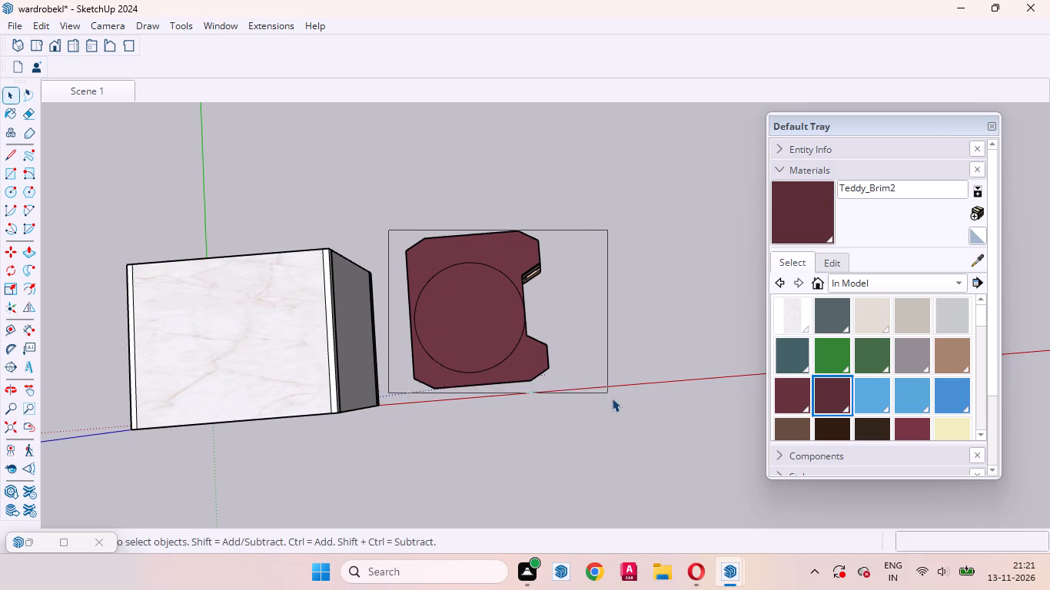
drag(612, 398, 622, 398)
middle_drag(565, 399, 434, 149)
scroll(512, 372, up, 9)
middle_drag(541, 360, 519, 373)
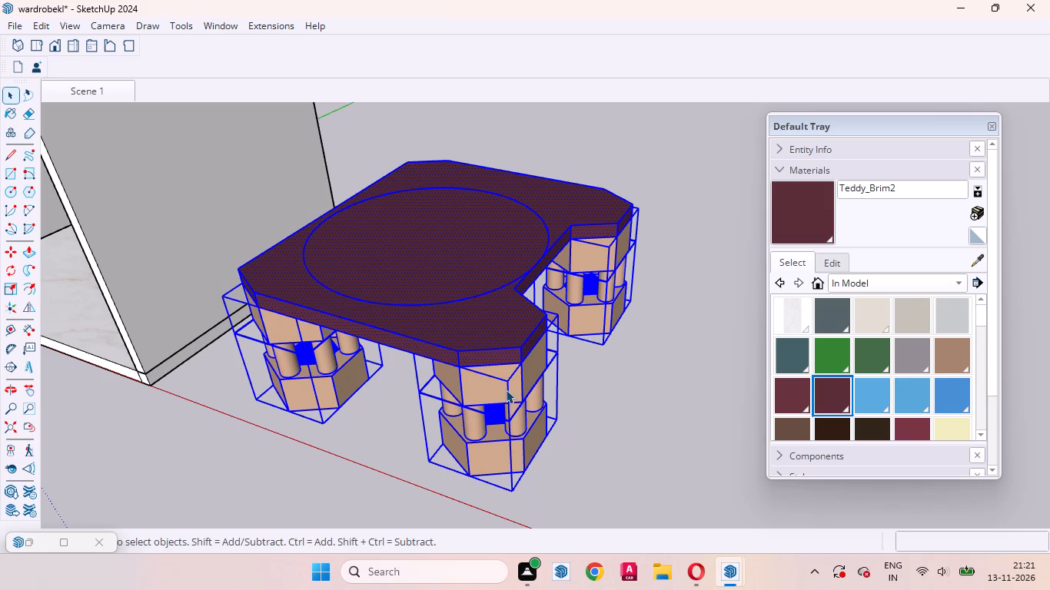
click(585, 438)
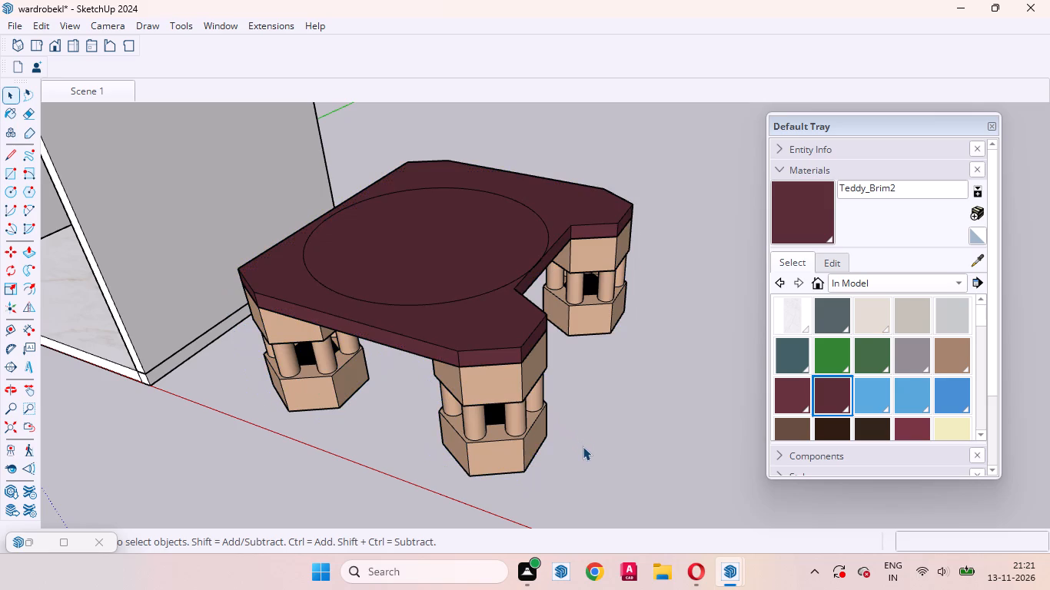
middle_drag(480, 447, 491, 441)
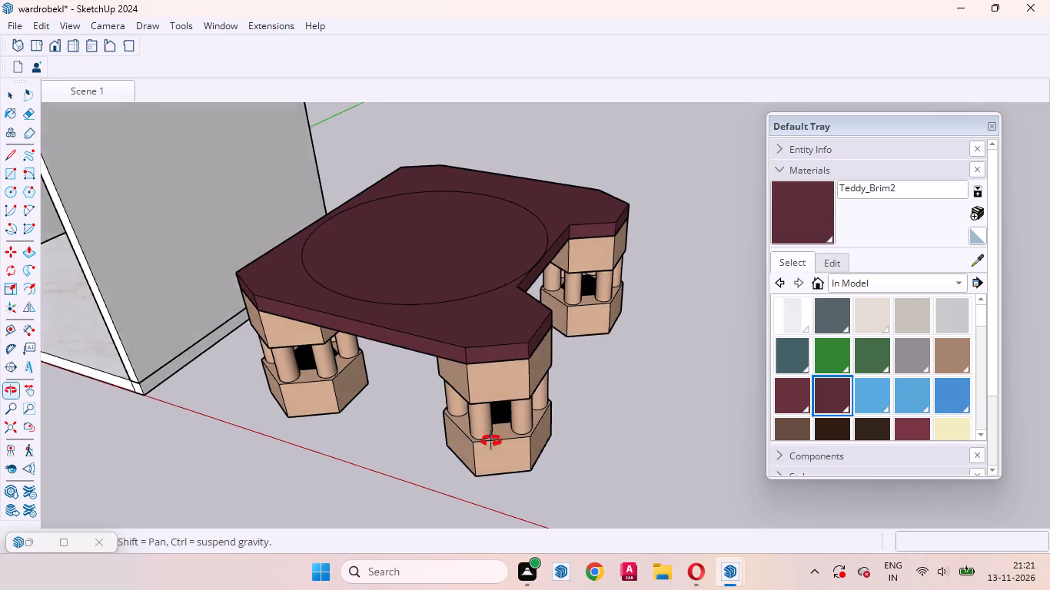
middle_drag(491, 441, 564, 411)
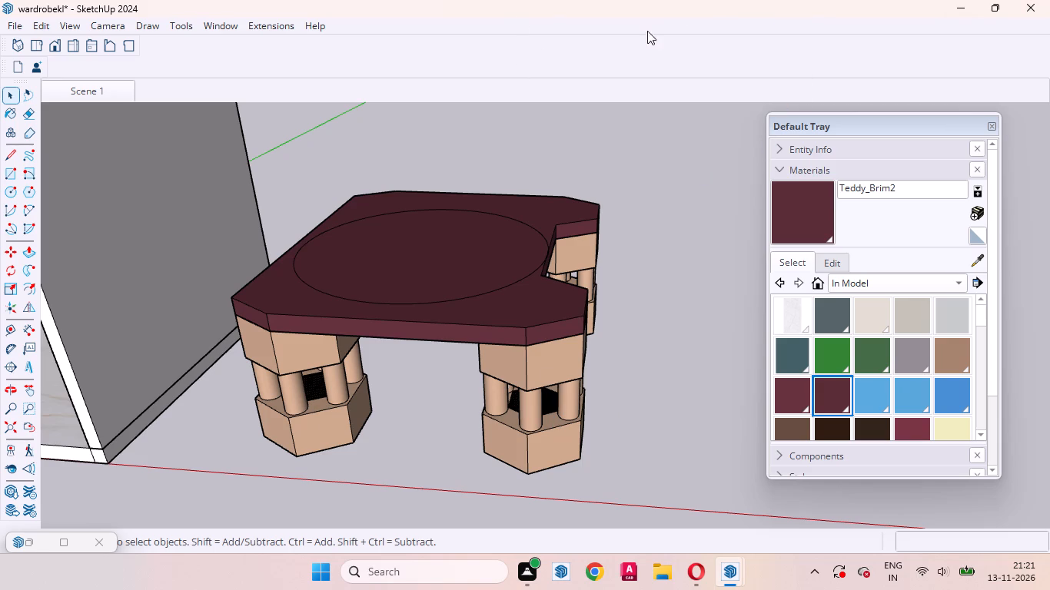
scroll(429, 343, down, 1)
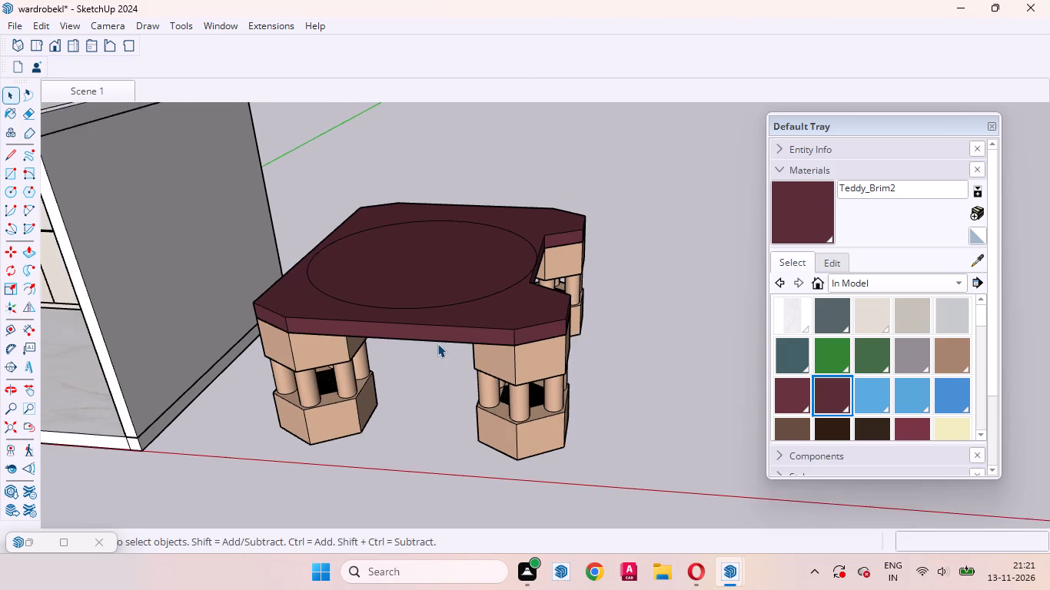
scroll(437, 343, down, 1)
middle_drag(404, 354, 522, 195)
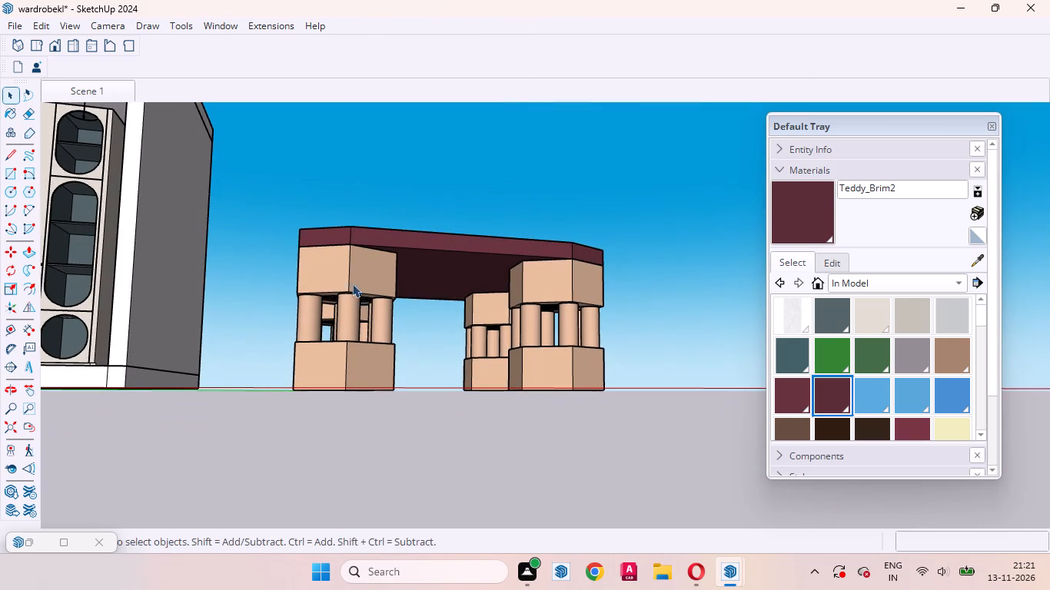
Select the whole table, slab and all four legs, and remove it from beside the room.
drag(273, 165, 735, 436)
middle_drag(540, 322, 412, 588)
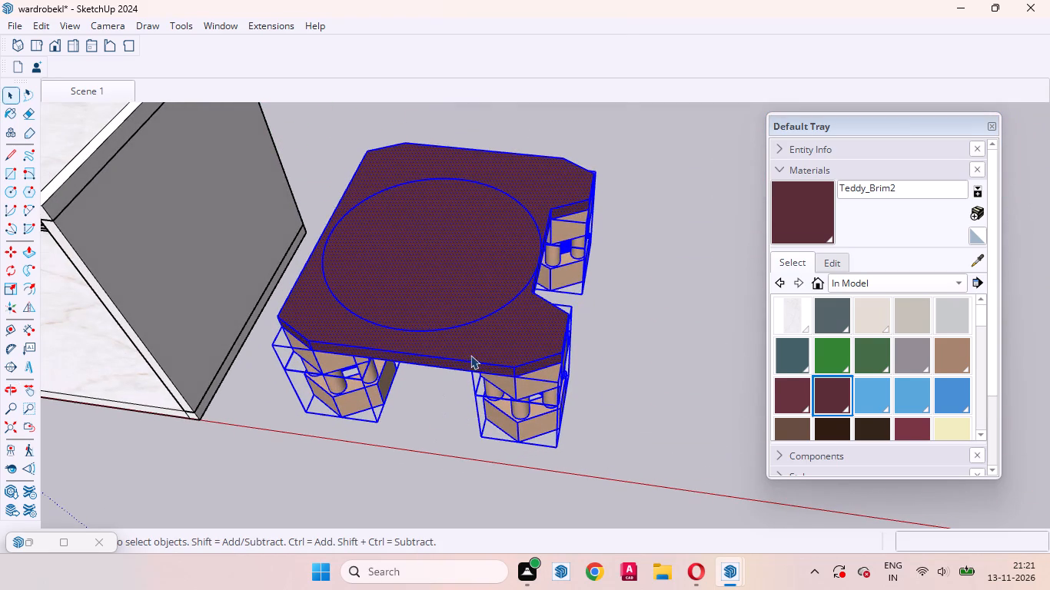
right_click(470, 355)
click(509, 30)
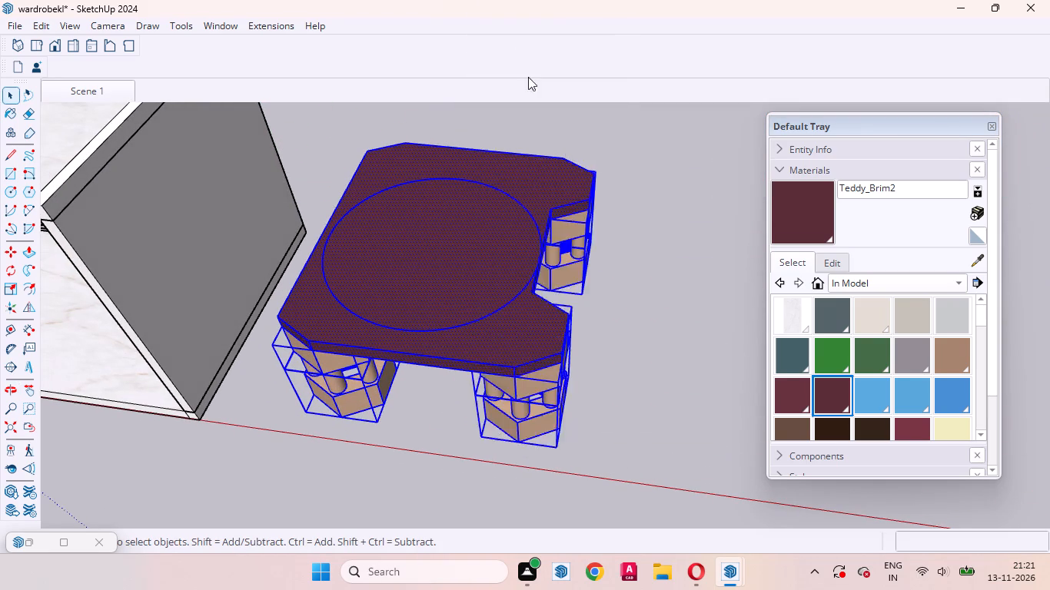
Examine the wardrobe from Scene 1, opening its group and selecting the back face of the tall rounded niche's upper compartment.
scroll(639, 318, down, 9)
click(311, 350)
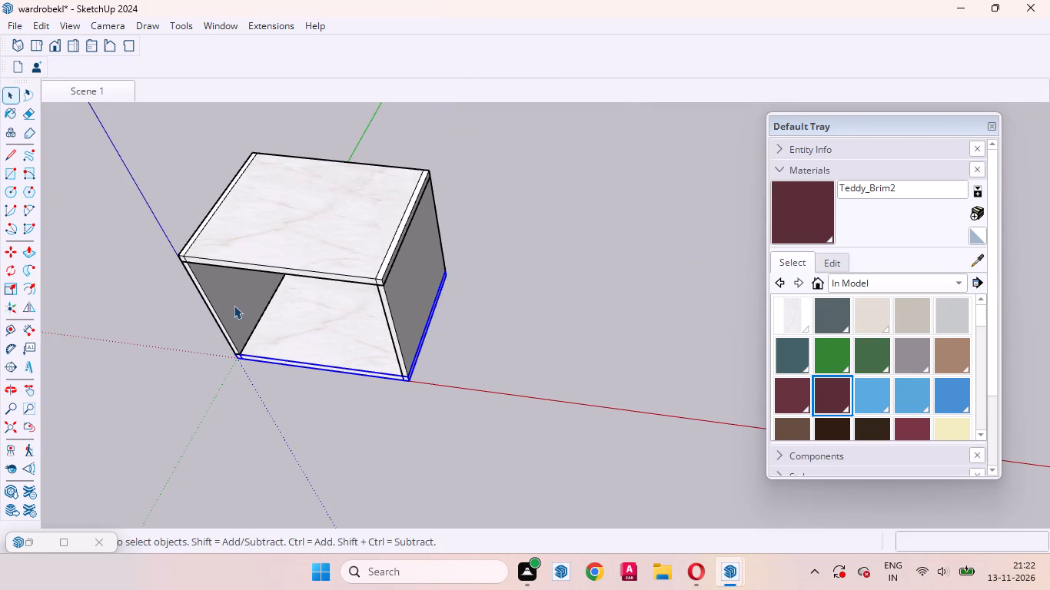
click(63, 85)
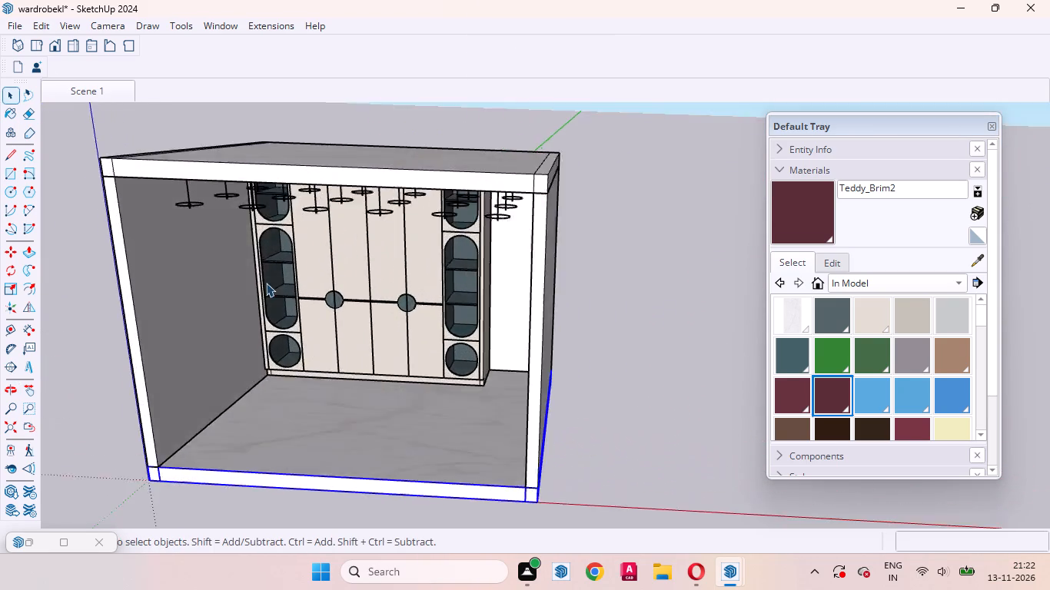
scroll(265, 286, up, 19)
click(314, 252)
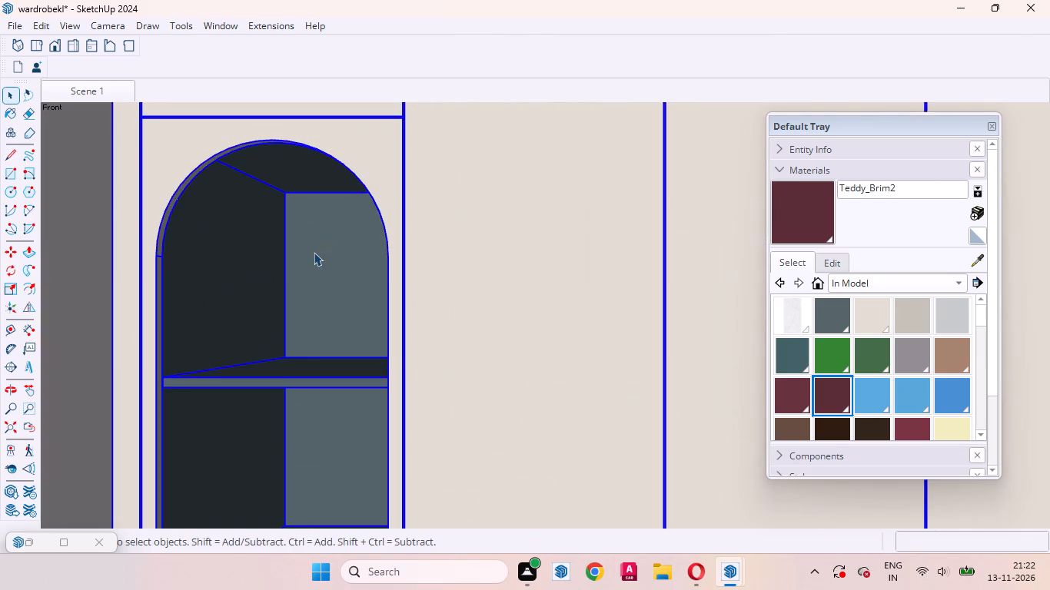
double_click(329, 264)
click(302, 260)
scroll(324, 263, up, 1)
middle_drag(324, 264, 352, 189)
scroll(303, 185, up, 9)
scroll(306, 273, down, 13)
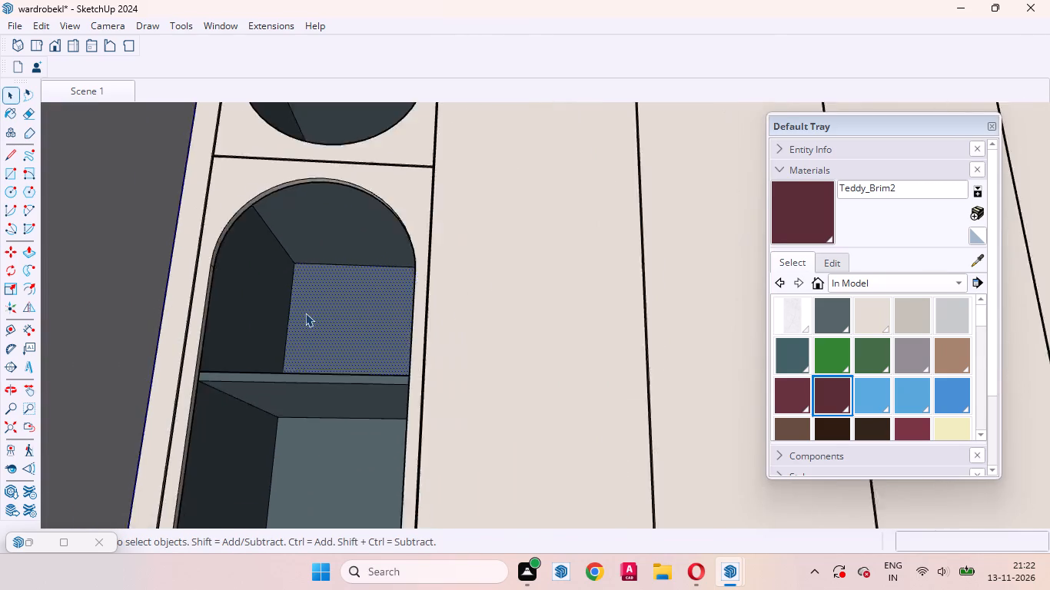
scroll(305, 313, down, 8)
middle_drag(295, 320, 276, 360)
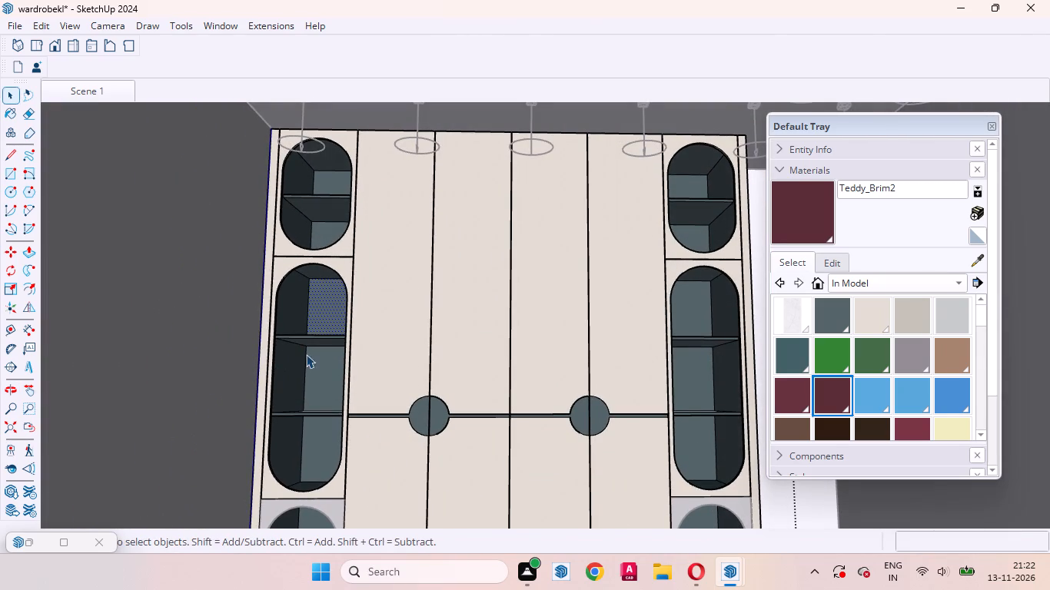
click(94, 99)
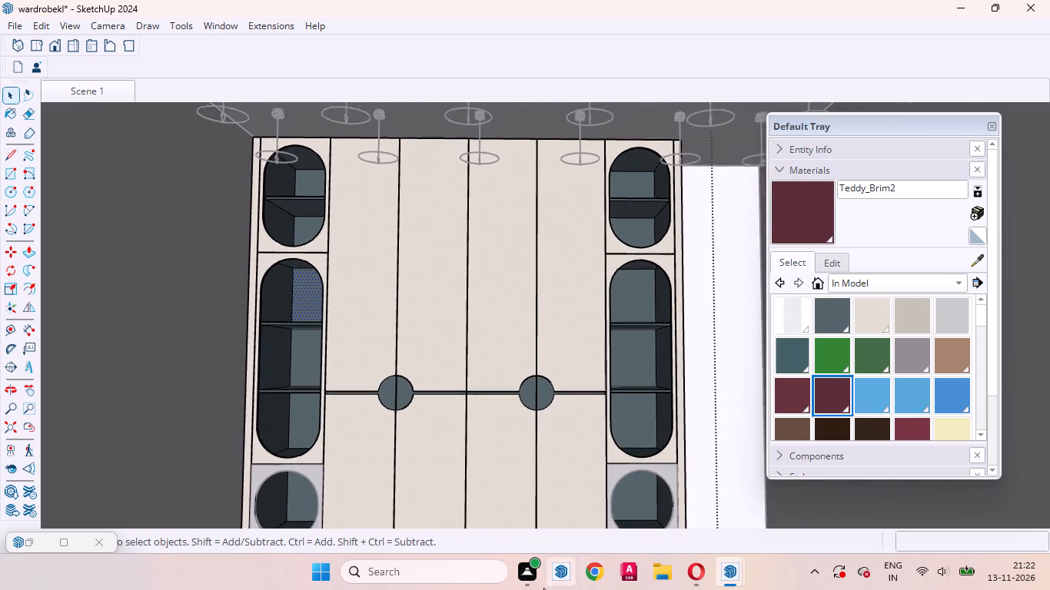
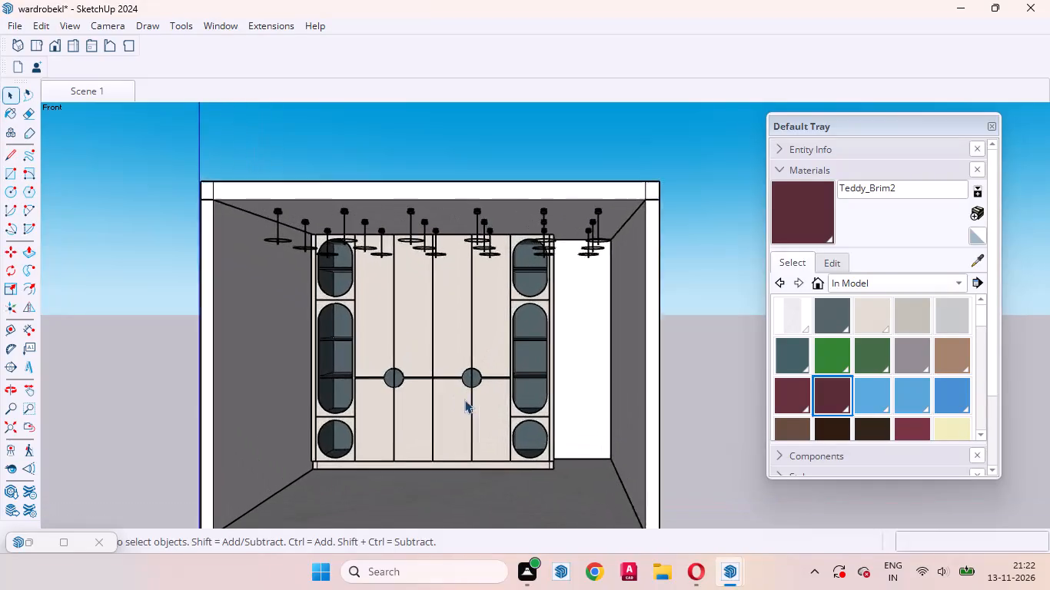
Sample Olon-Denim-Chic-VT14-1K from the wardrobe's right-hand round handle recess and paint one side of the thin vertical strip crossing it.
scroll(468, 370, up, 9)
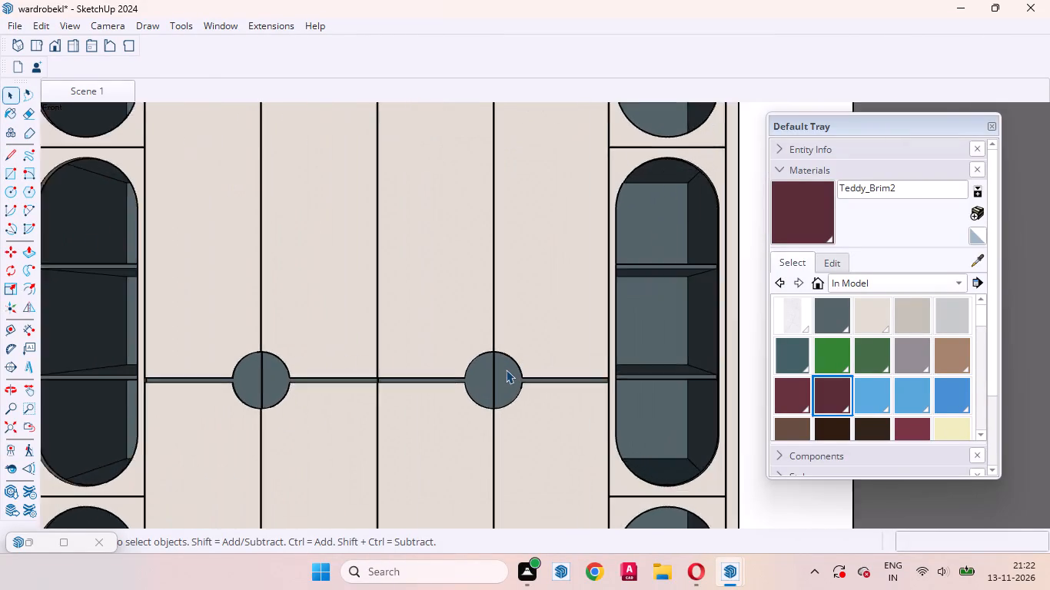
scroll(506, 370, up, 12)
scroll(477, 425, up, 9)
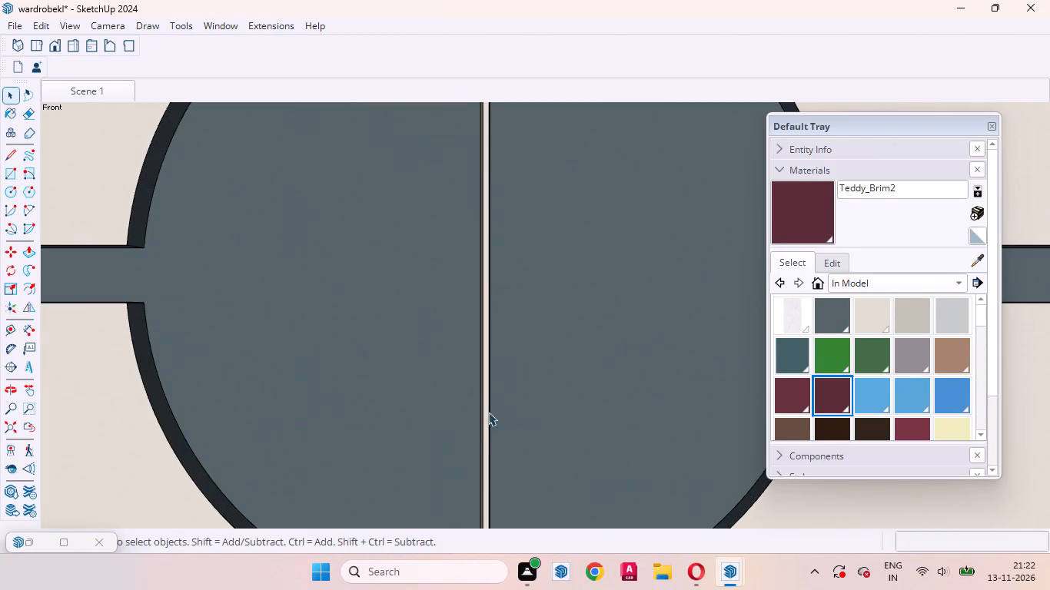
middle_drag(496, 384, 442, 451)
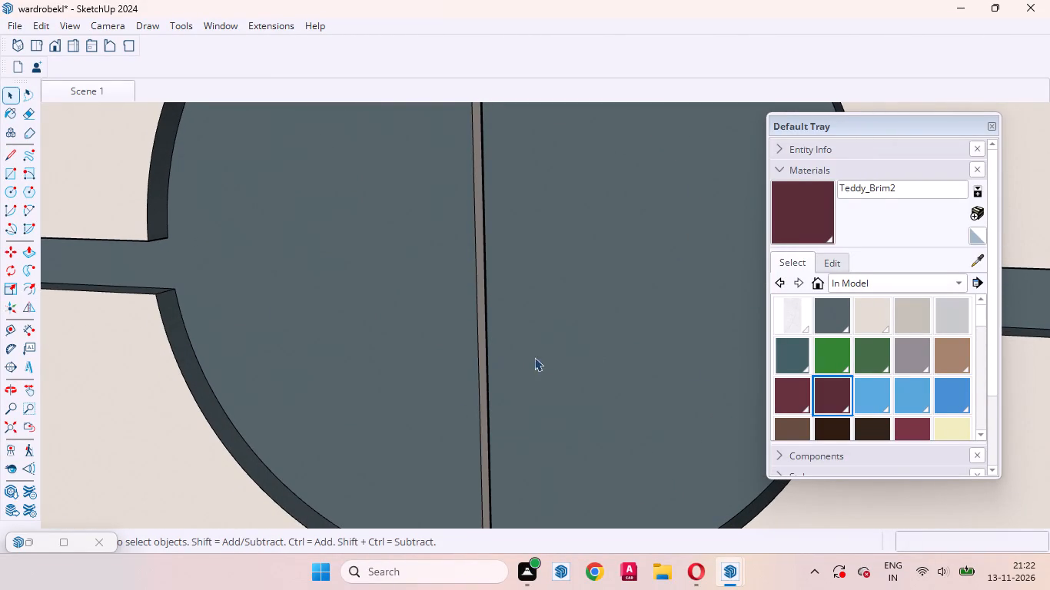
scroll(473, 372, up, 2)
click(970, 257)
click(420, 369)
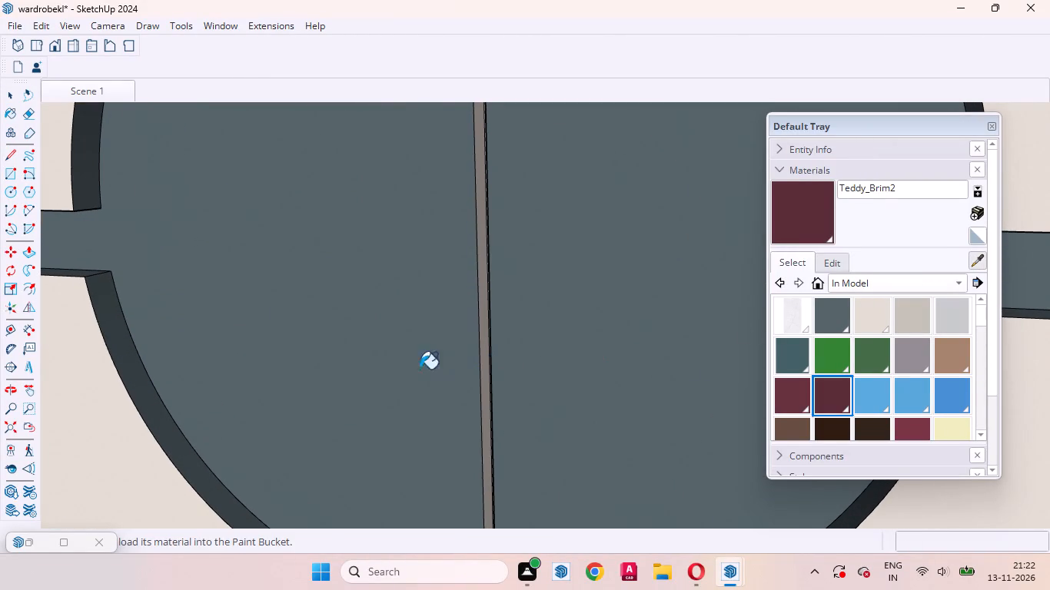
click(5, 98)
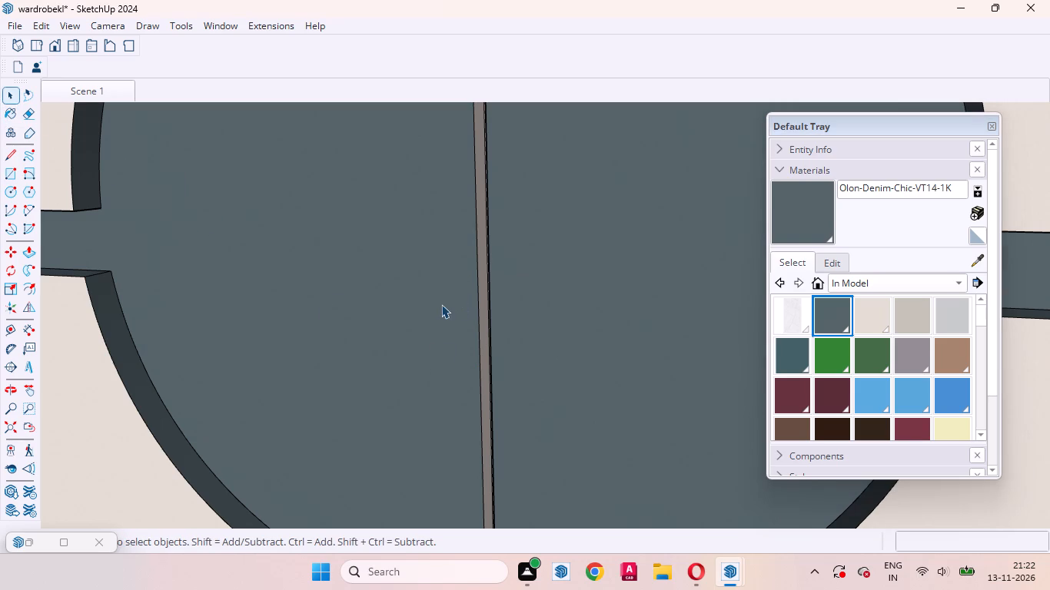
double_click(441, 304)
click(440, 304)
click(417, 311)
scroll(492, 290, up, 2)
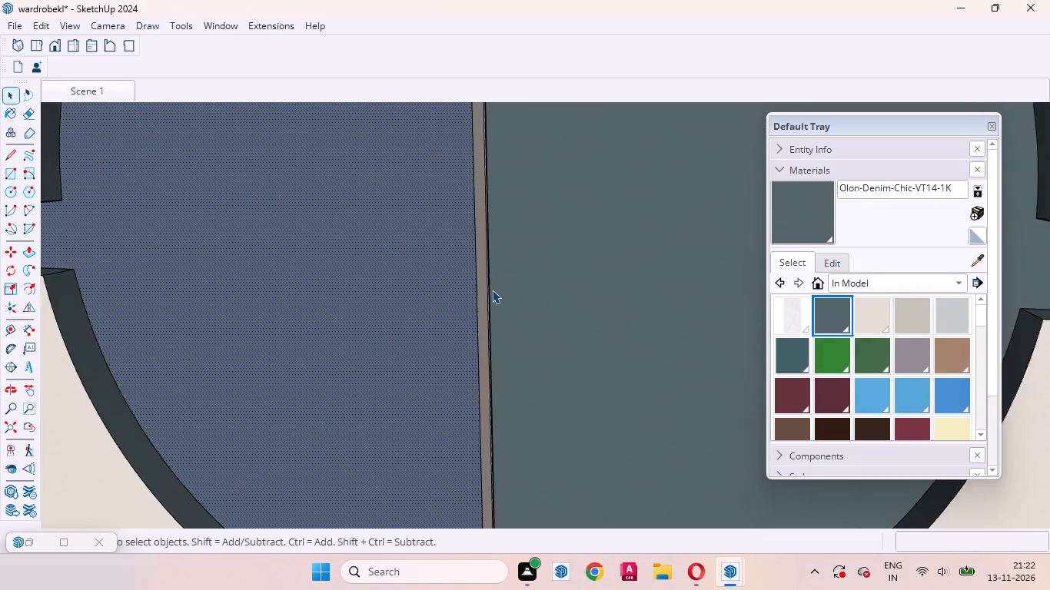
scroll(492, 290, up, 7)
click(807, 223)
scroll(544, 300, up, 1)
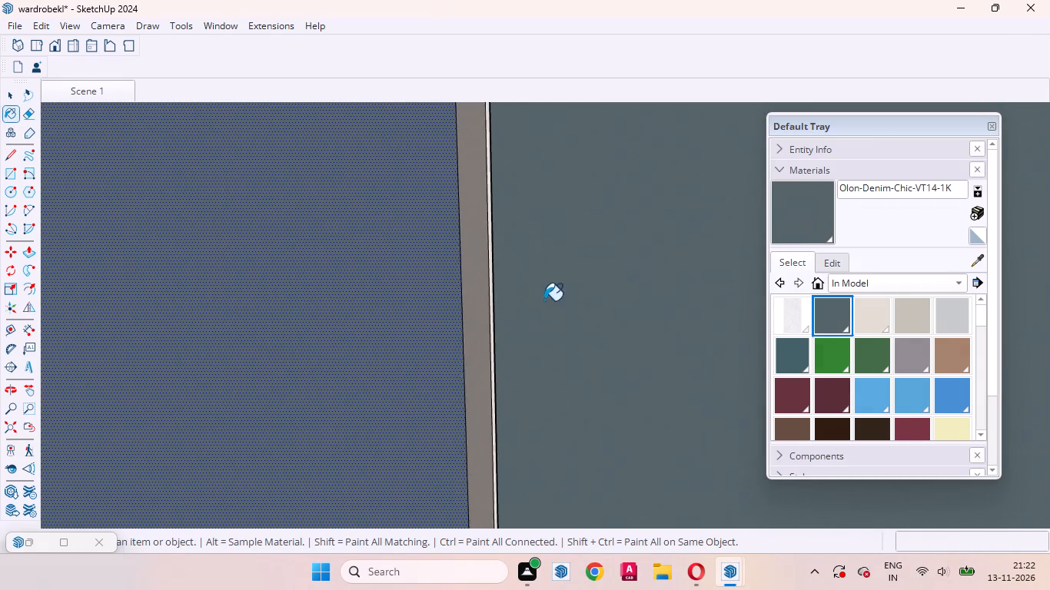
scroll(544, 300, up, 4)
click(466, 297)
Paint the opposite side of the vertical strip in the same round recess with Olon-Denim-Chic-VT14-1K.
middle_drag(469, 322, 706, 414)
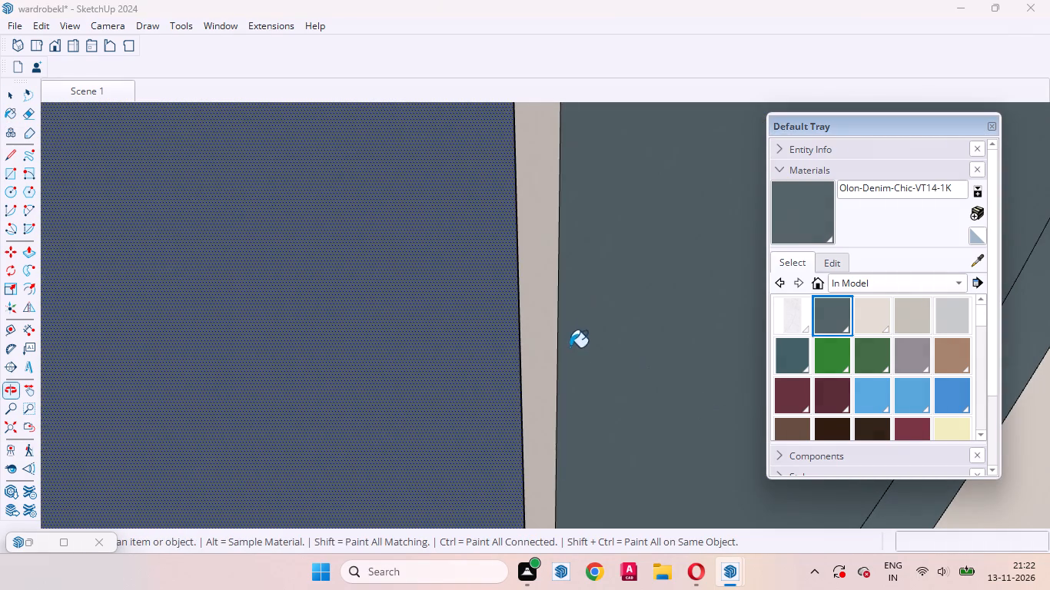
click(544, 326)
Examine the painted strip in the round recess, the door gap below it and the surrounding wardrobe front.
scroll(462, 400, down, 16)
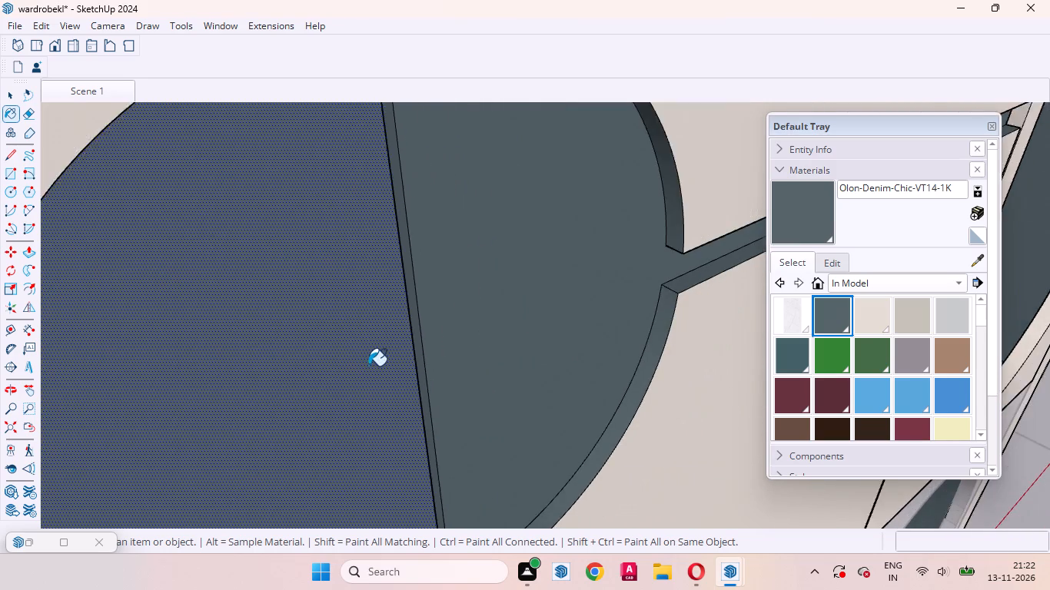
scroll(368, 366, down, 14)
scroll(401, 466, up, 11)
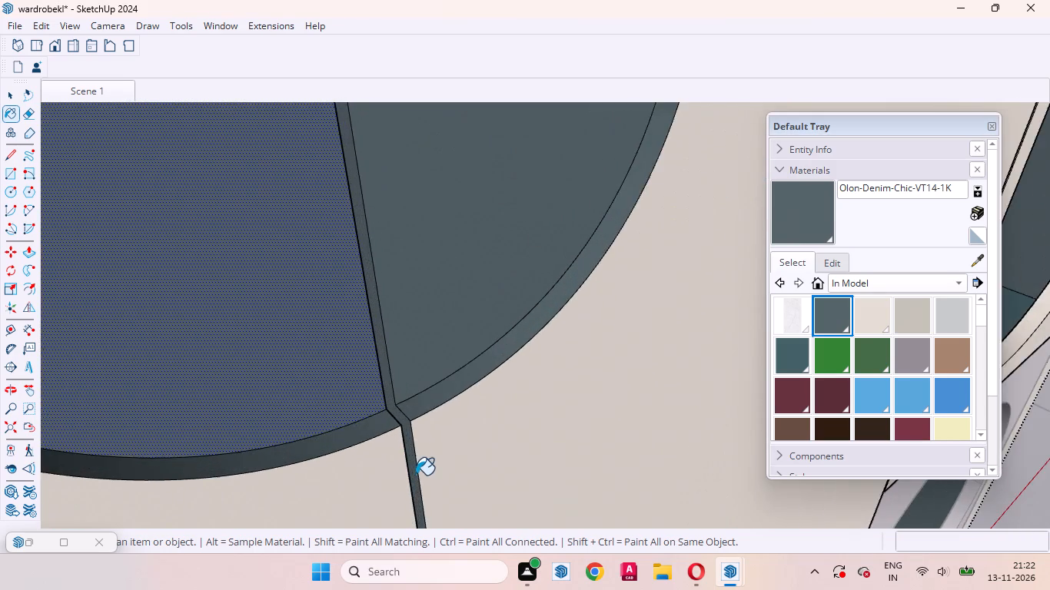
middle_drag(412, 477, 315, 413)
scroll(394, 399, down, 6)
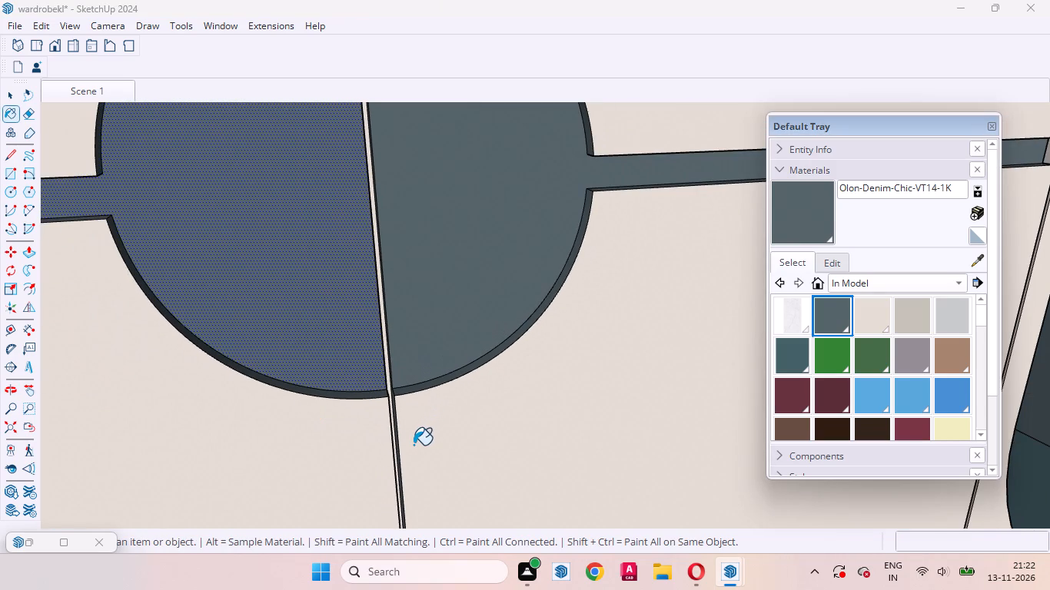
scroll(426, 436, down, 2)
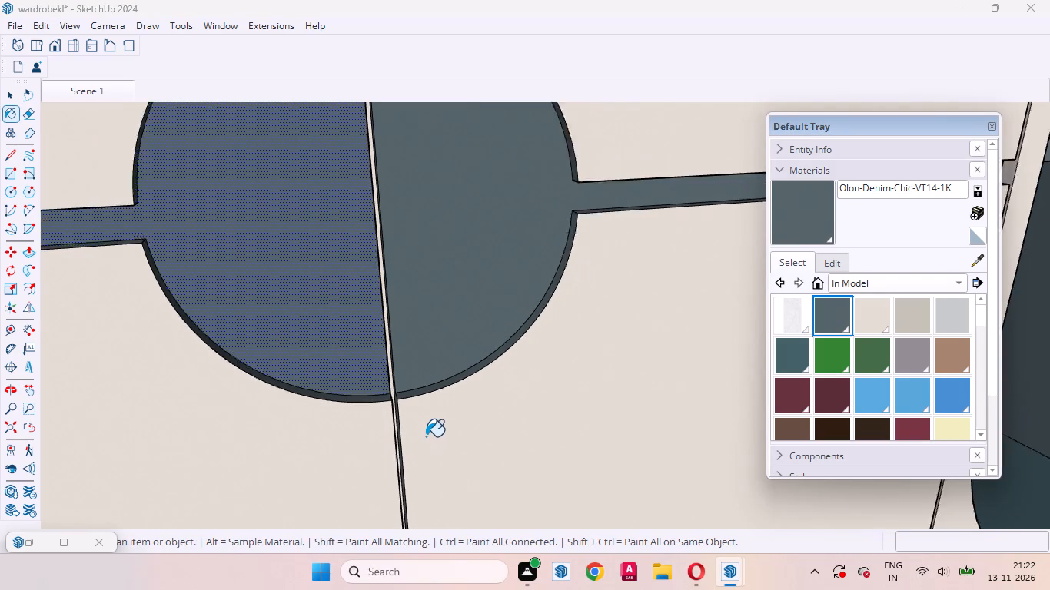
scroll(426, 436, down, 14)
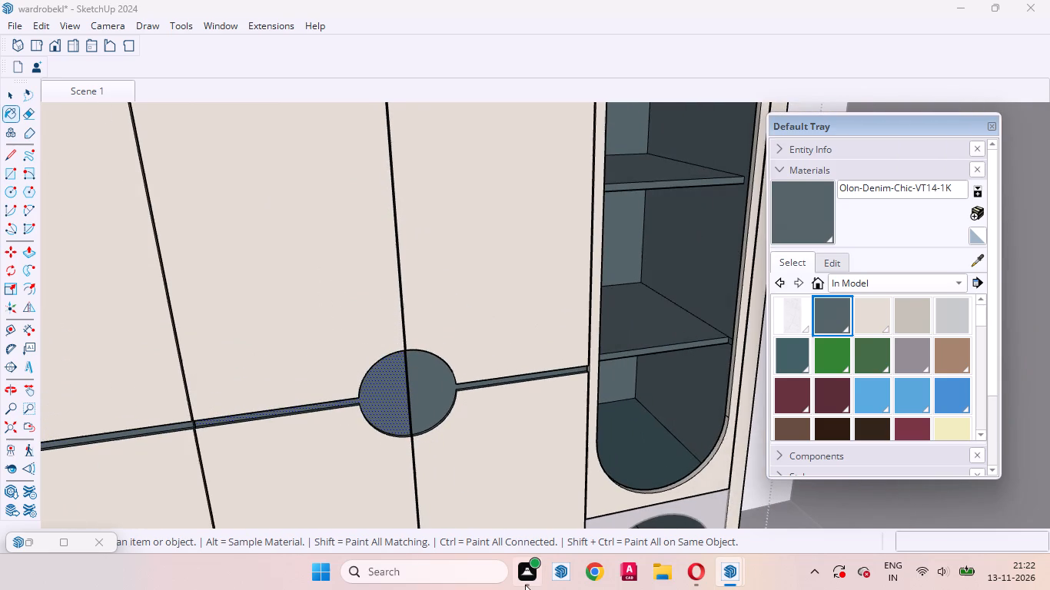
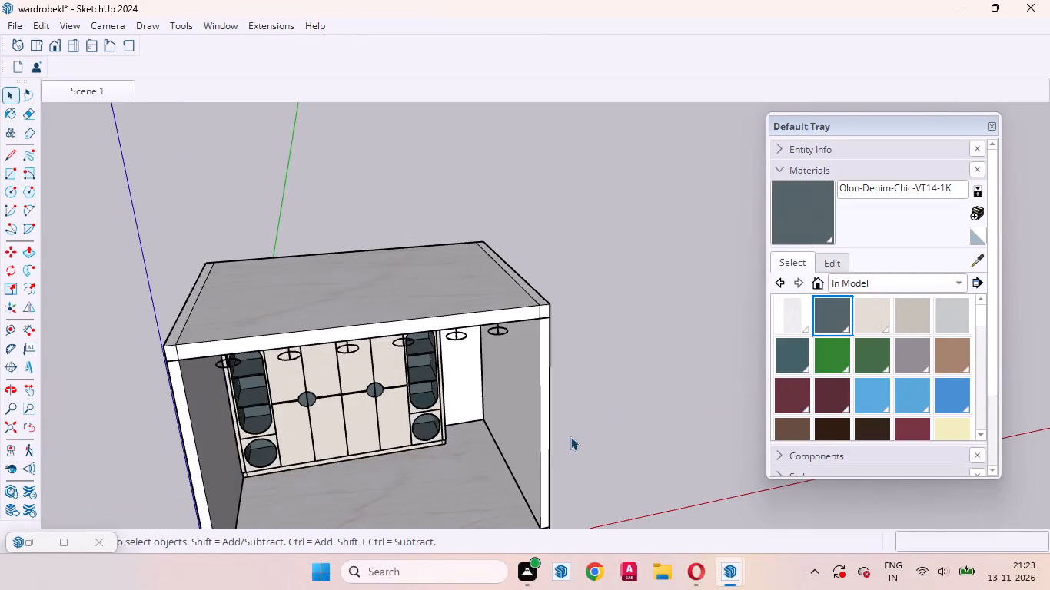
Paint both sides of the vertical door gap above the left round handle recess with Olon-Denim-Chic-VT14-1K.
scroll(222, 350, up, 10)
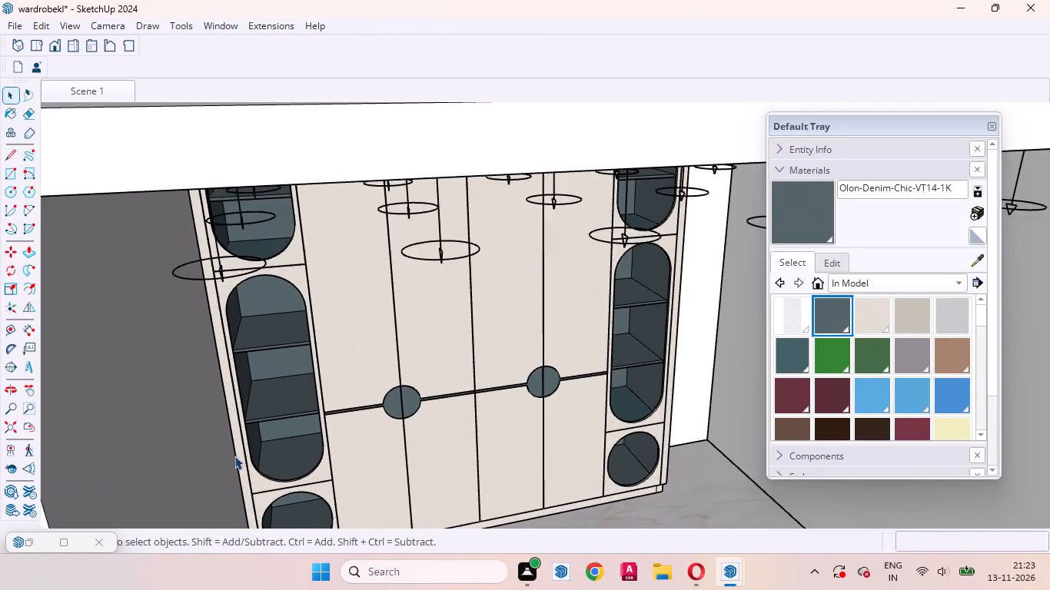
scroll(234, 456, up, 5)
scroll(372, 374, up, 17)
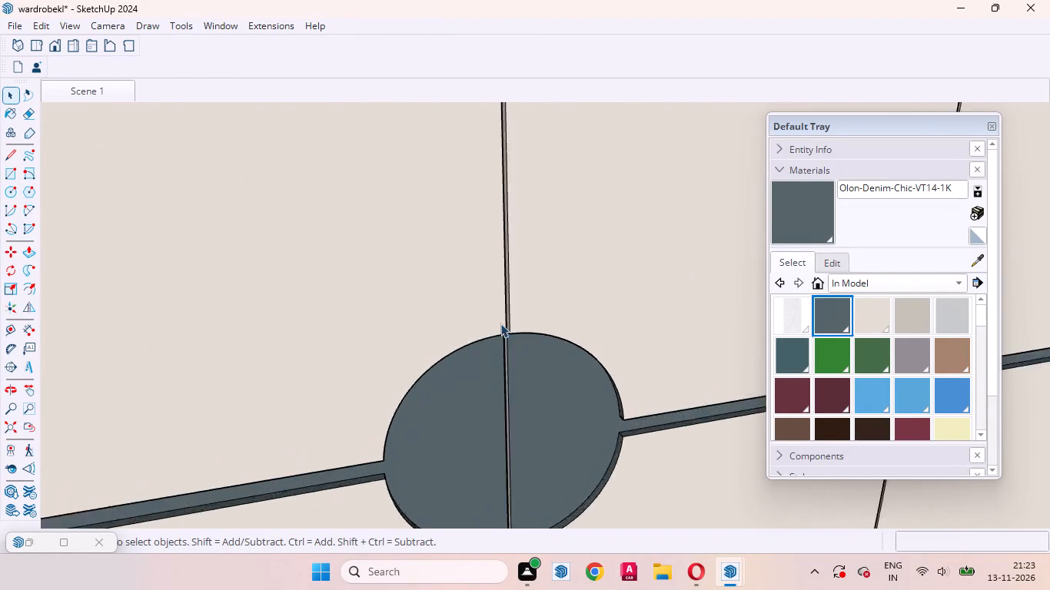
scroll(500, 323, up, 16)
click(528, 330)
double_click(525, 327)
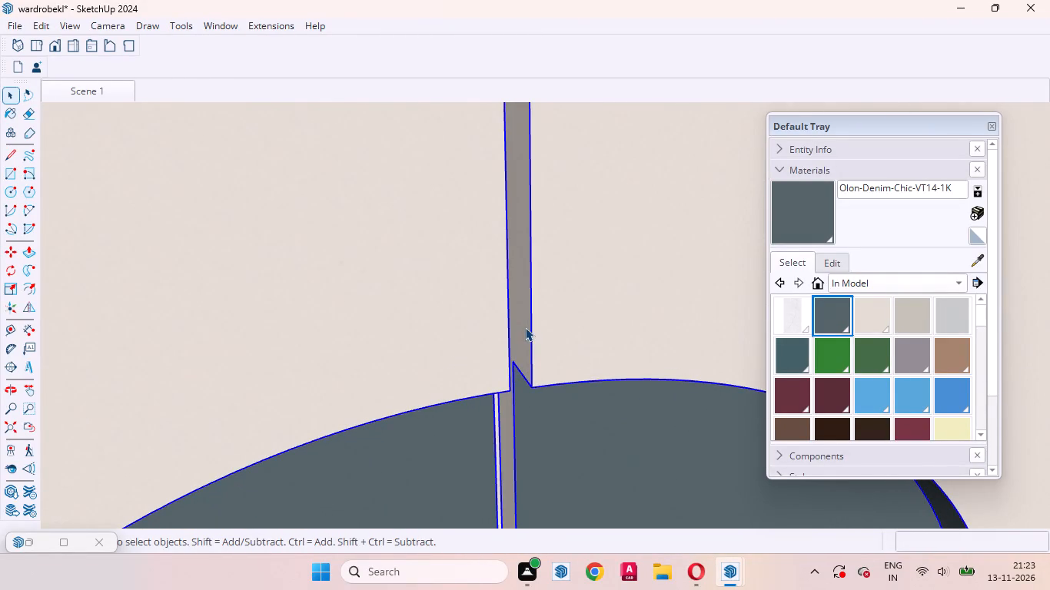
click(521, 314)
click(821, 225)
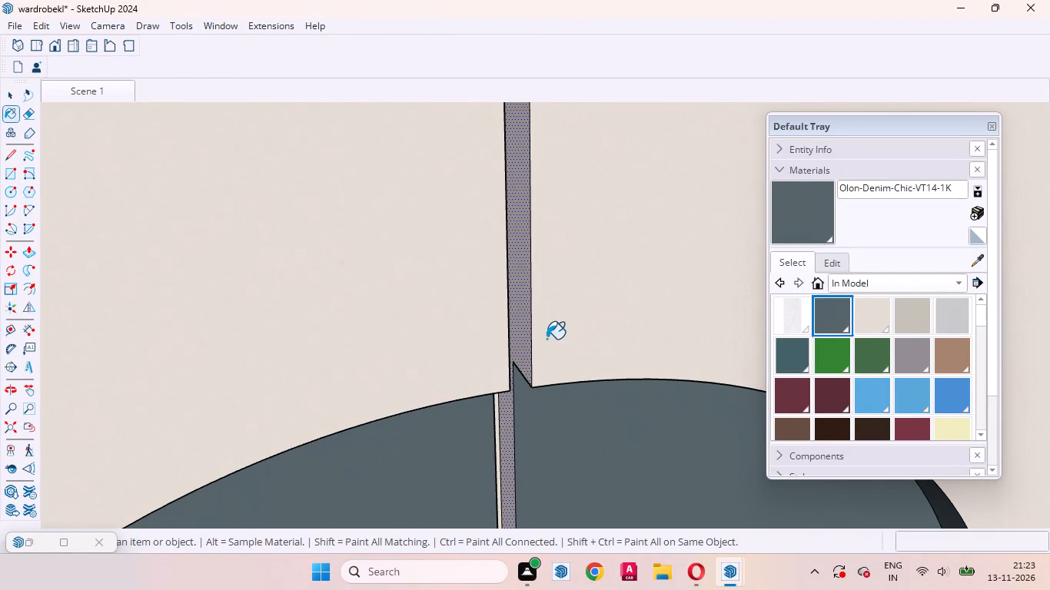
click(523, 340)
middle_drag(526, 343, 294, 393)
click(493, 255)
Go over both sides of the vertical door gap above the right round handle recess with Olon-Denim-Chic-VT14-1K.
scroll(561, 307, down, 7)
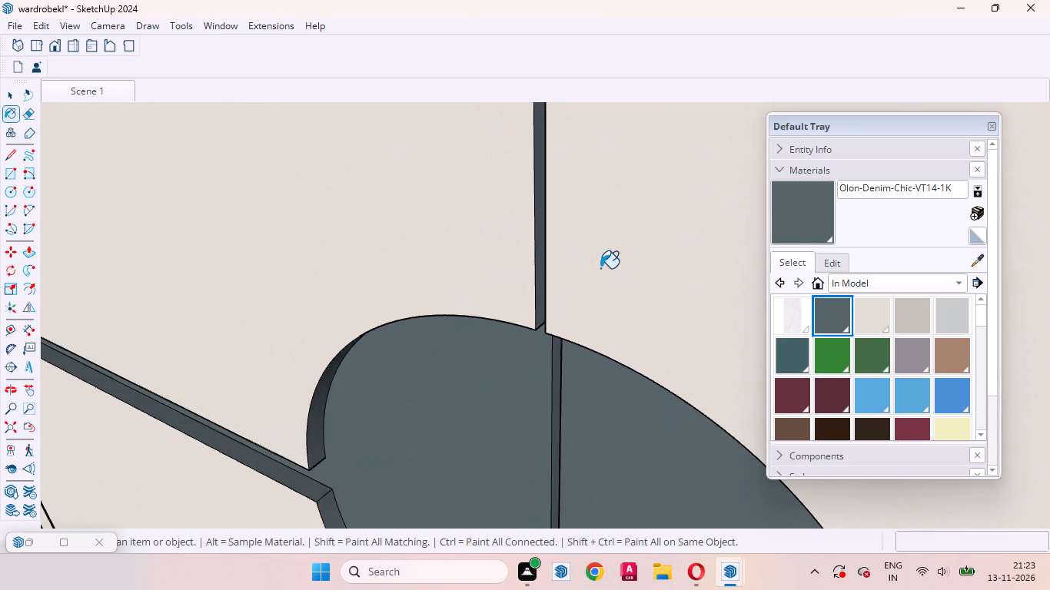
scroll(600, 268, down, 2)
scroll(601, 268, up, 1)
scroll(602, 268, down, 10)
scroll(563, 338, down, 4)
scroll(142, 254, up, 5)
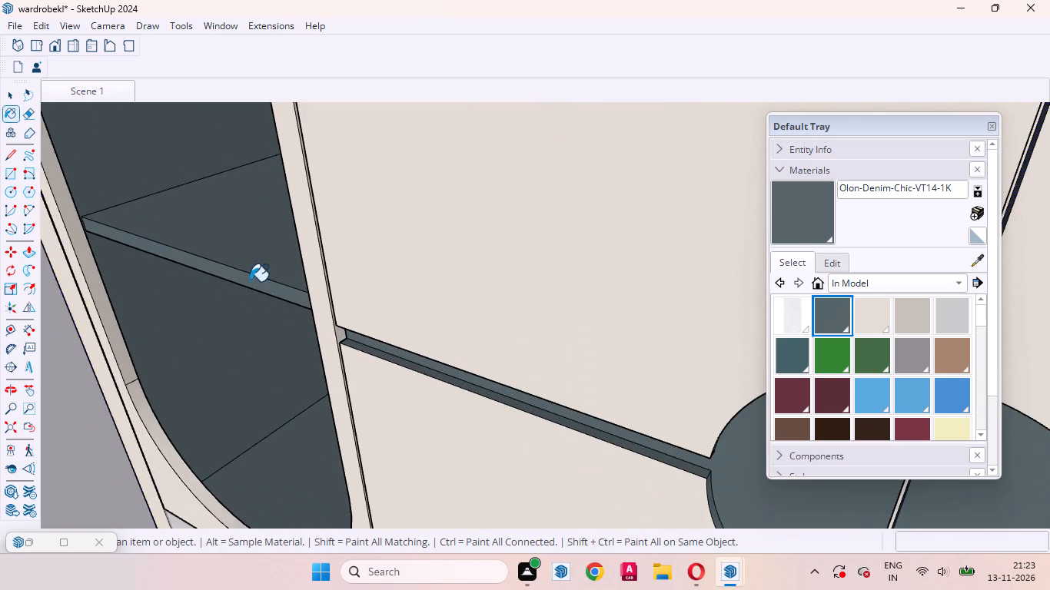
scroll(250, 281, up, 2)
scroll(361, 318, down, 19)
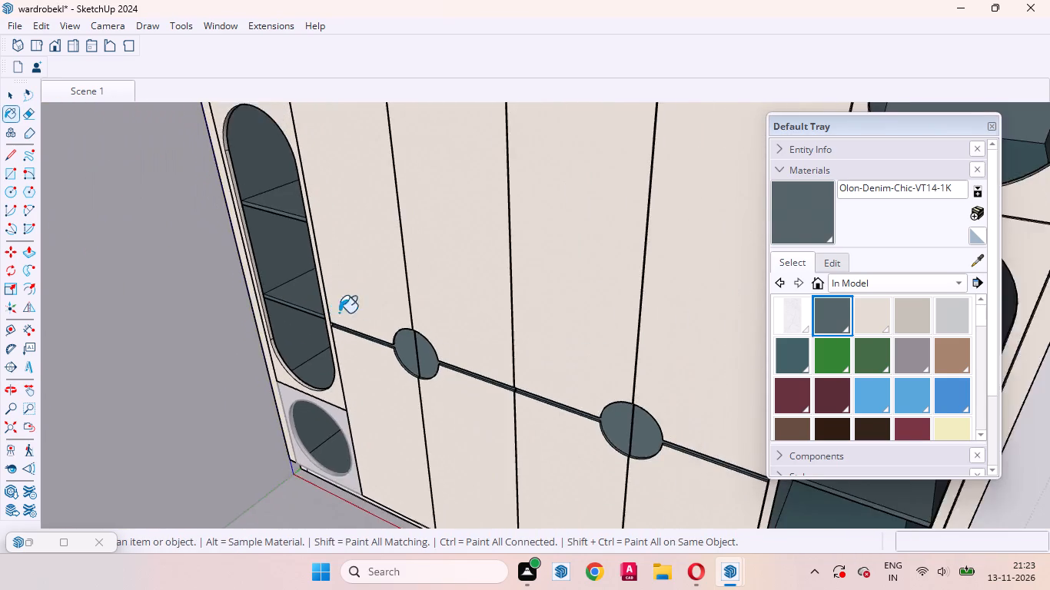
scroll(573, 418, up, 20)
scroll(573, 418, up, 5)
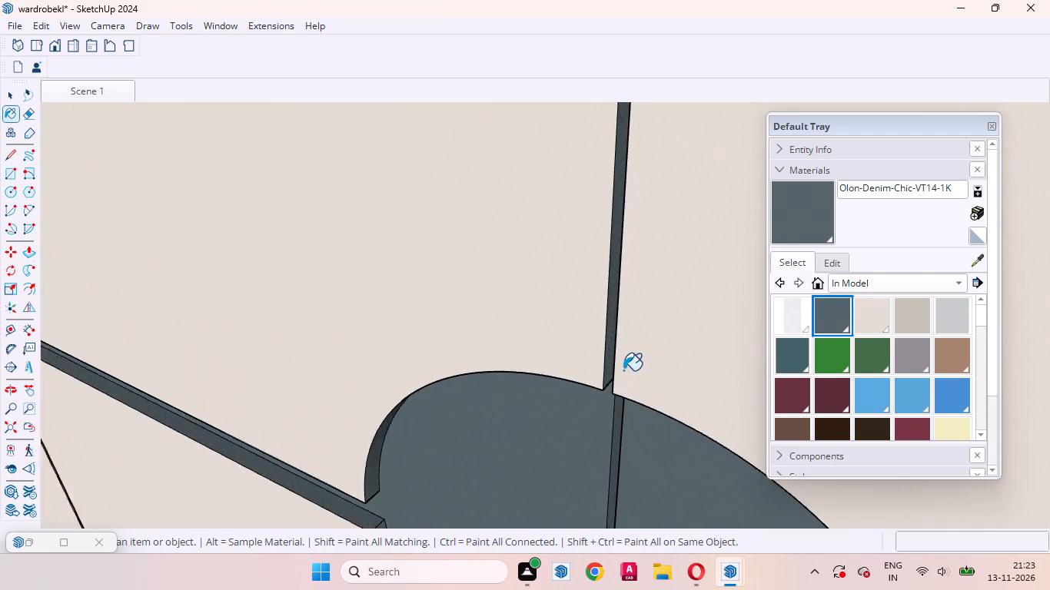
scroll(623, 370, up, 9)
click(596, 344)
middle_drag(602, 373, 680, 325)
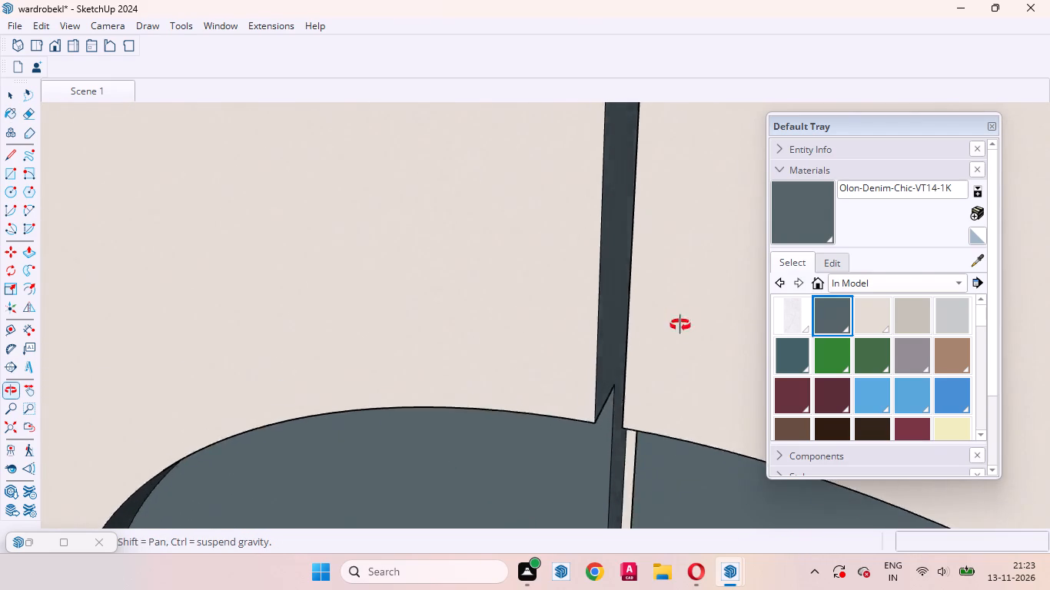
middle_drag(680, 325, 792, 320)
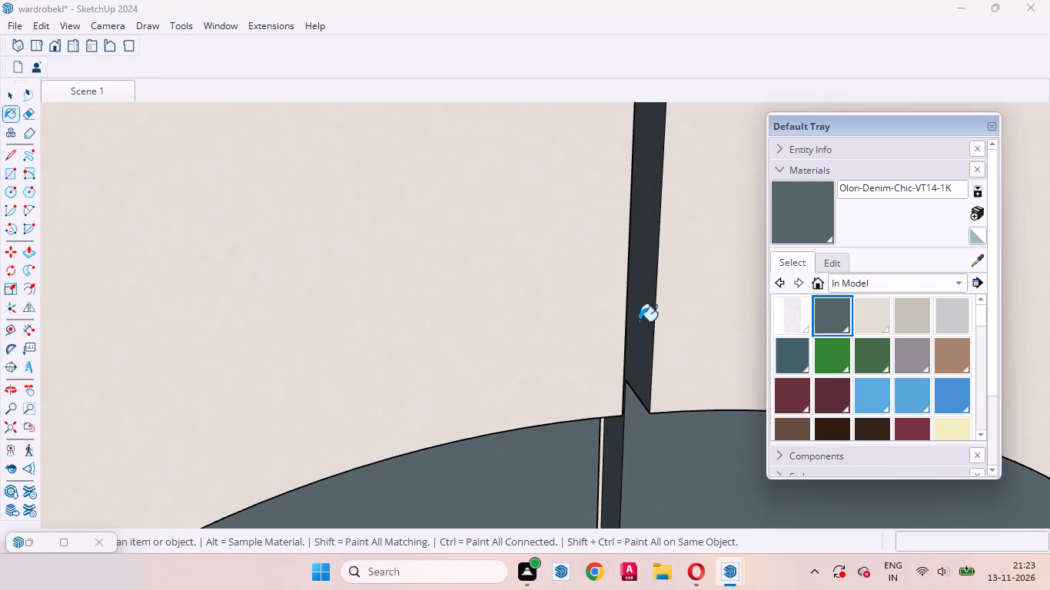
click(640, 320)
Reapply Olon-Denim-Chic-VT14-1K to one side of the vertical gap above the left round recess and inspect its opposite side.
scroll(631, 387, down, 20)
scroll(631, 387, down, 1)
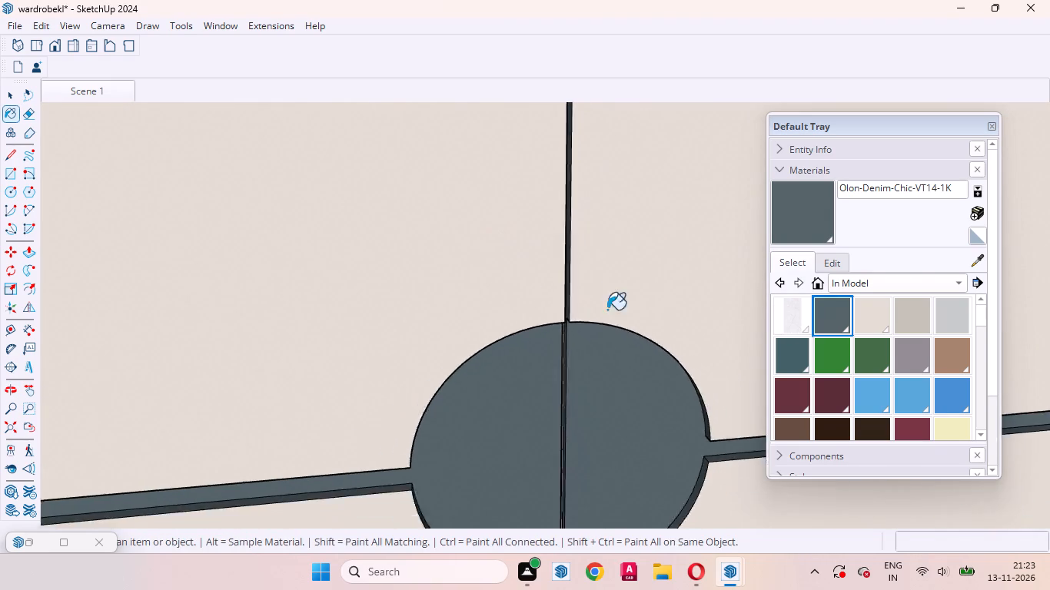
scroll(607, 310, down, 17)
scroll(334, 345, up, 5)
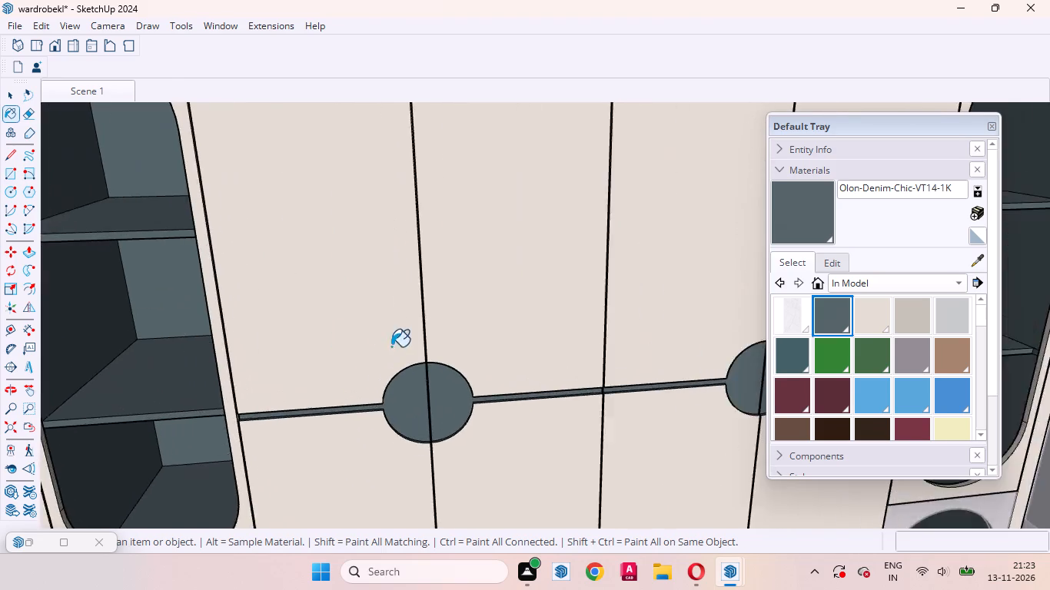
scroll(391, 346, up, 20)
scroll(391, 346, up, 2)
middle_drag(424, 363, 443, 363)
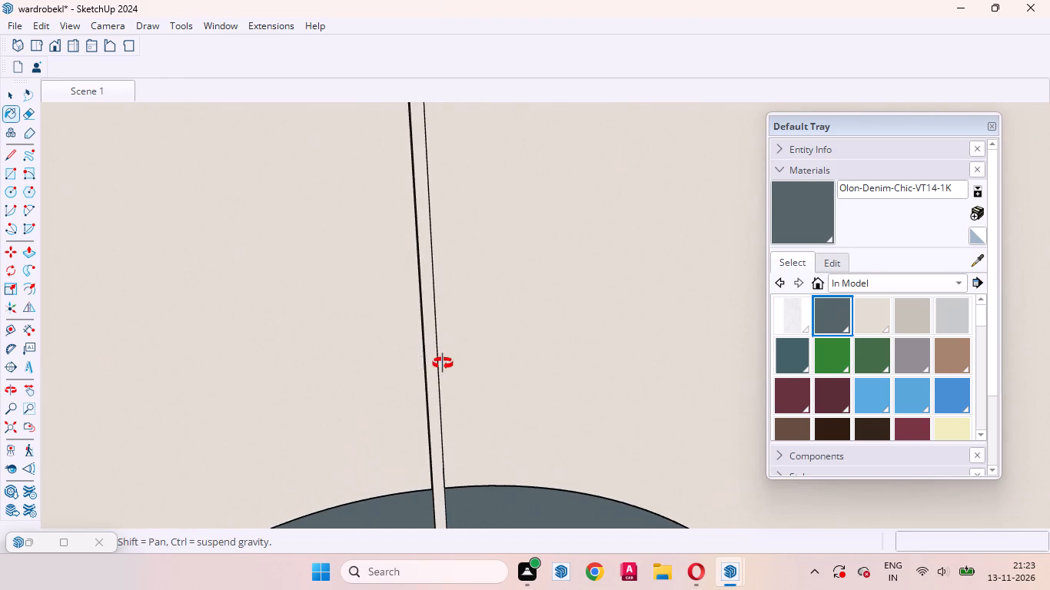
middle_drag(443, 363, 491, 363)
click(432, 359)
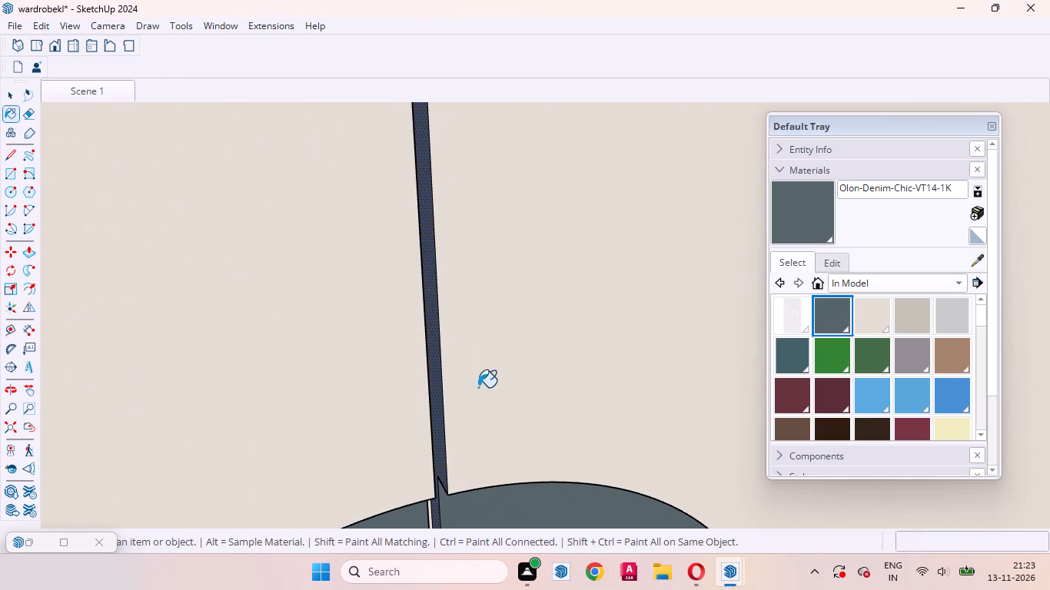
middle_drag(469, 392, 400, 409)
click(15, 99)
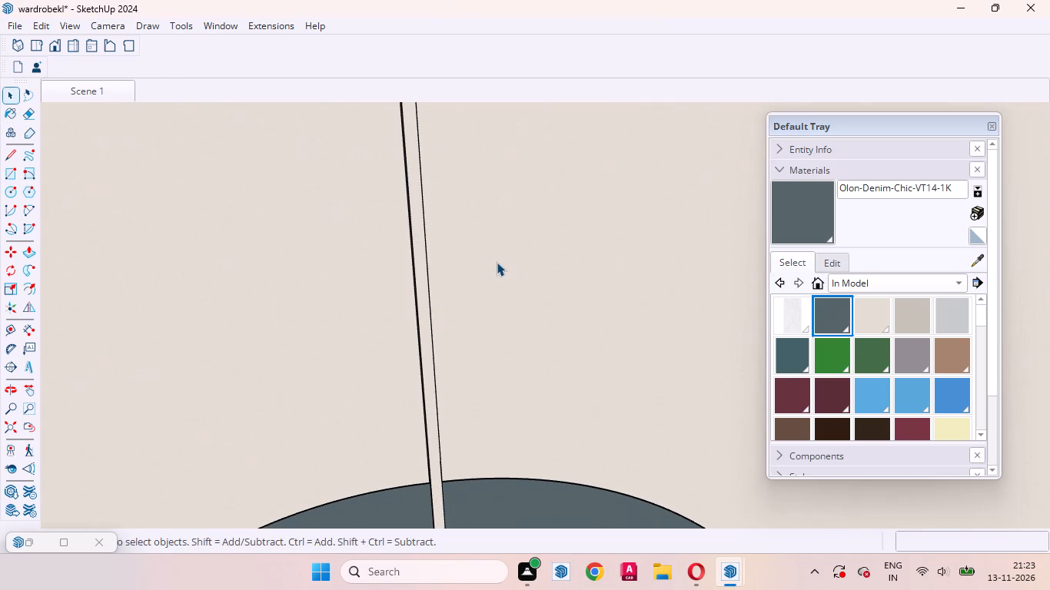
Return to the Scene 1 view and close editing of the wardrobe group.
scroll(497, 271, down, 2)
click(84, 91)
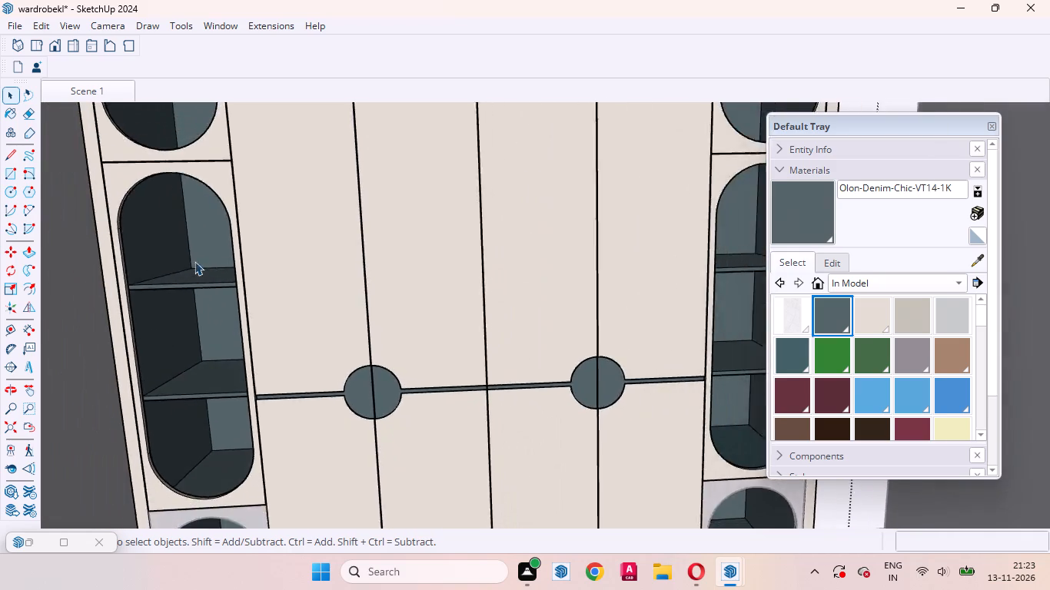
scroll(365, 299, down, 2)
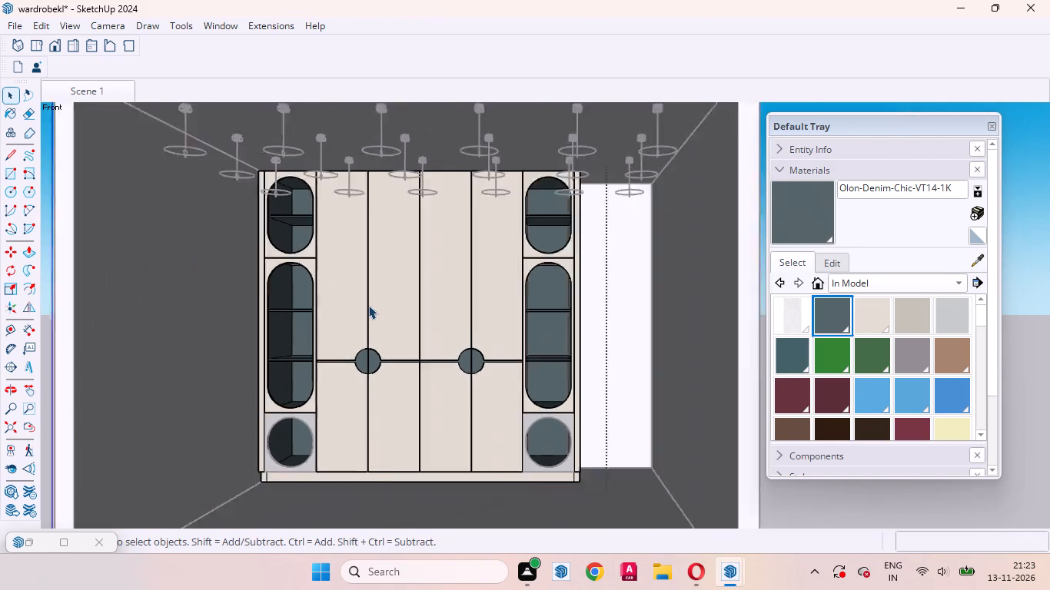
scroll(368, 305, down, 6)
click(607, 345)
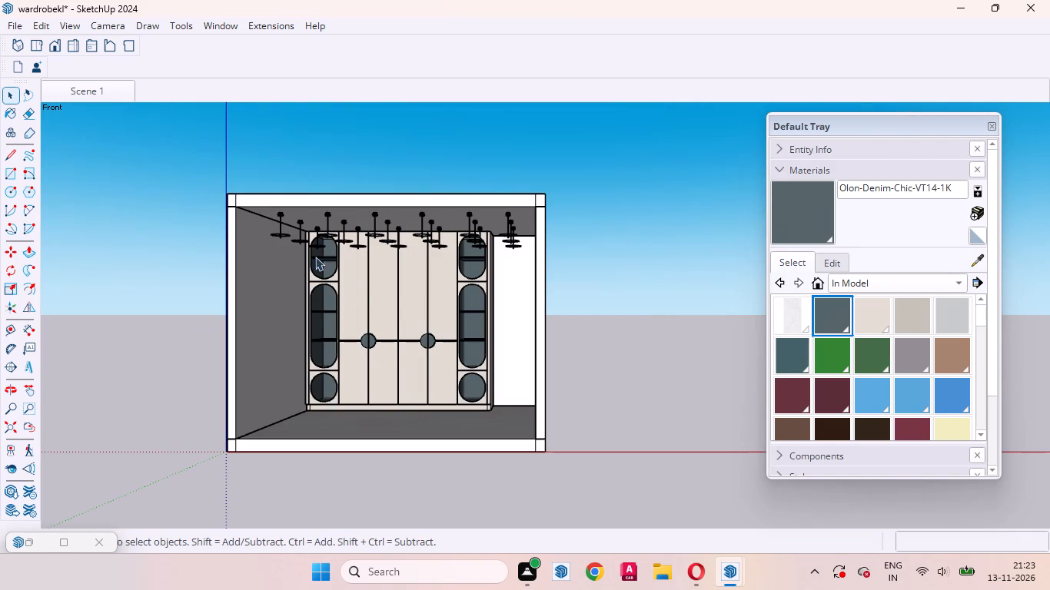
Examine the left end of the horizontal handle gap and the left round recess for unpainted faces.
scroll(344, 401, up, 2)
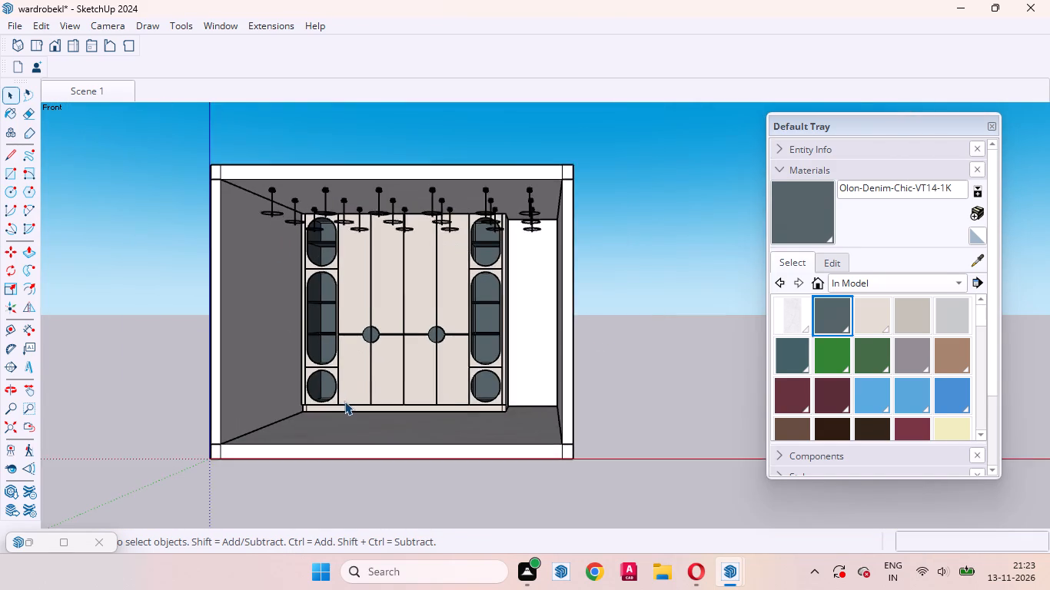
scroll(344, 401, up, 1)
scroll(384, 353, up, 20)
scroll(384, 353, up, 1)
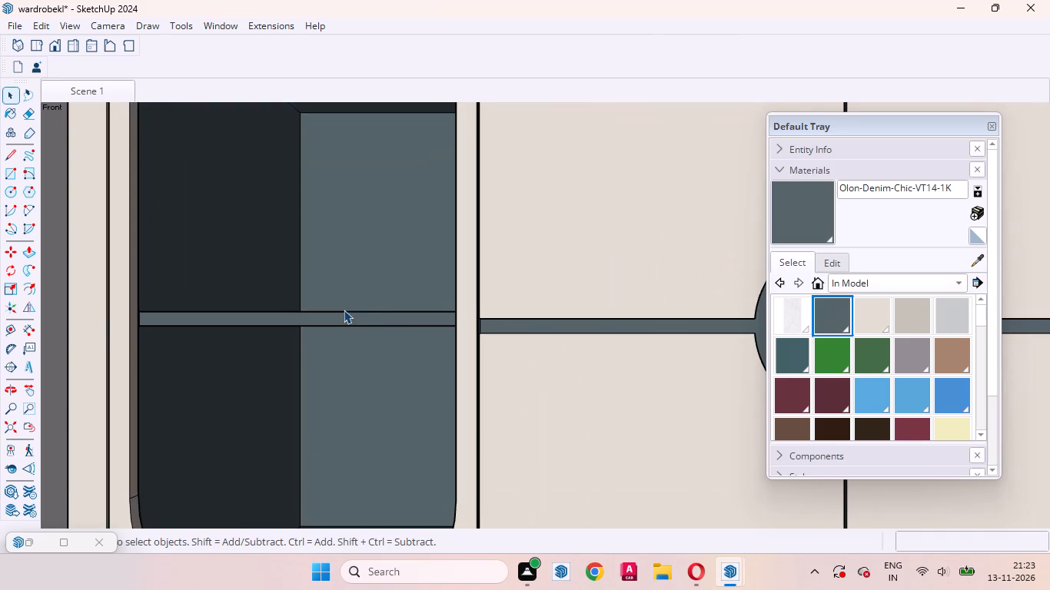
middle_drag(400, 337, 285, 389)
scroll(275, 397, up, 7)
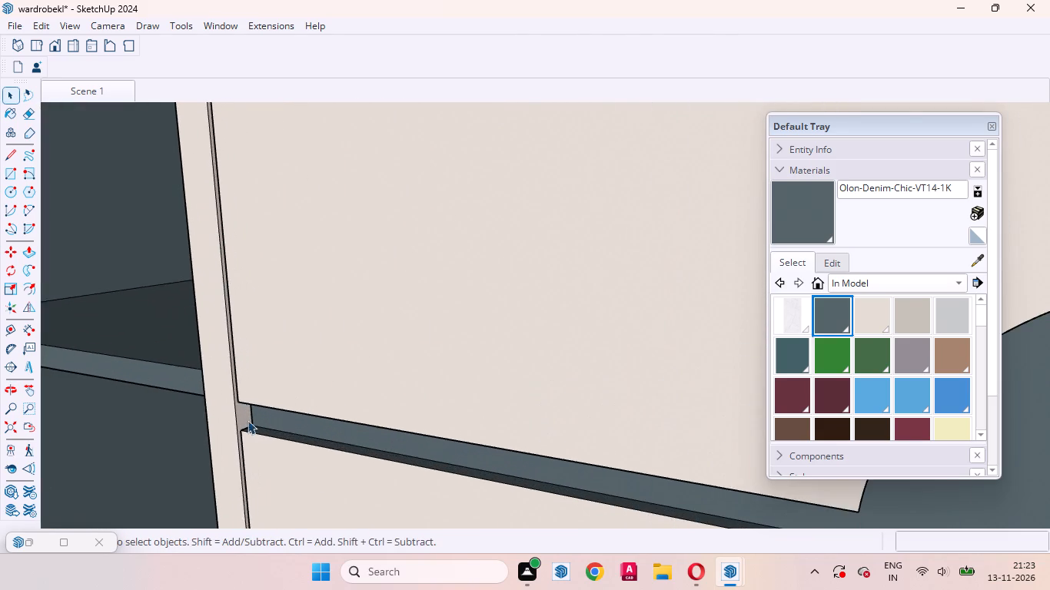
middle_drag(248, 419, 386, 344)
scroll(335, 387, down, 4)
middle_drag(442, 405, 444, 380)
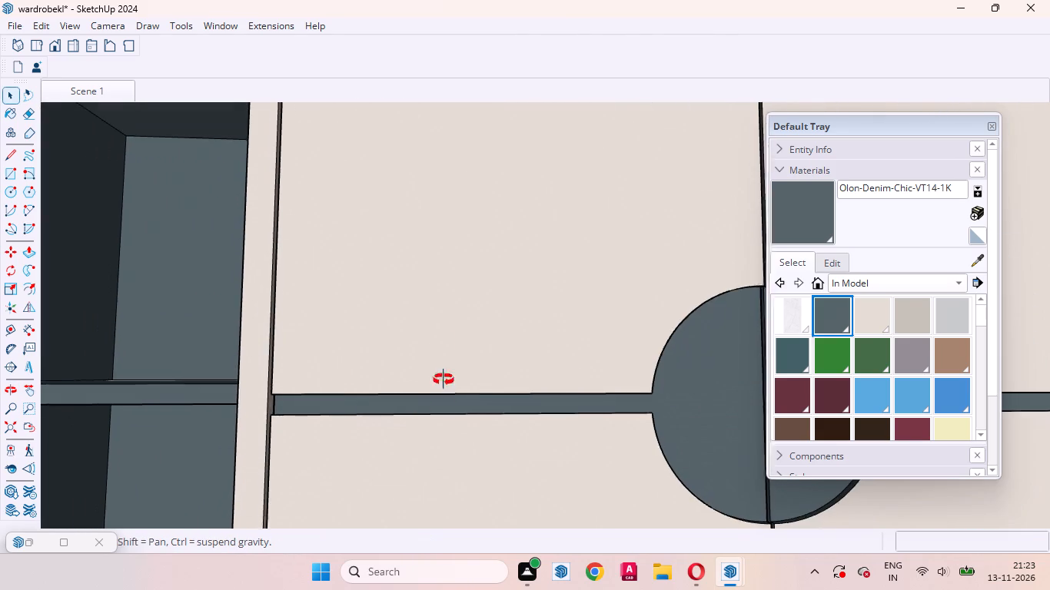
middle_drag(444, 380, 390, 452)
scroll(299, 371, down, 8)
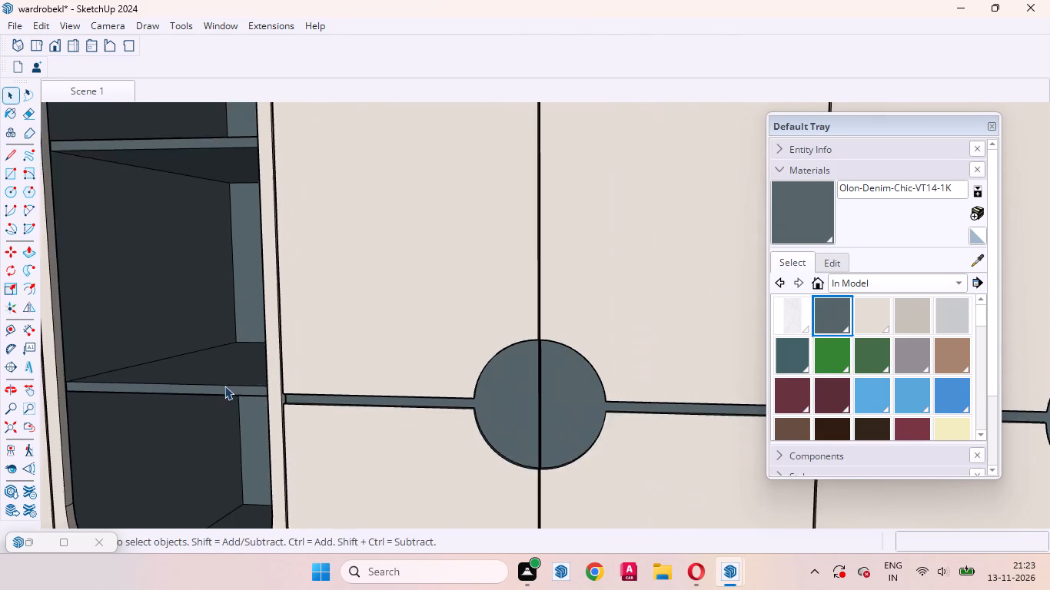
scroll(224, 386, down, 4)
scroll(425, 414, up, 15)
middle_drag(424, 376, 533, 398)
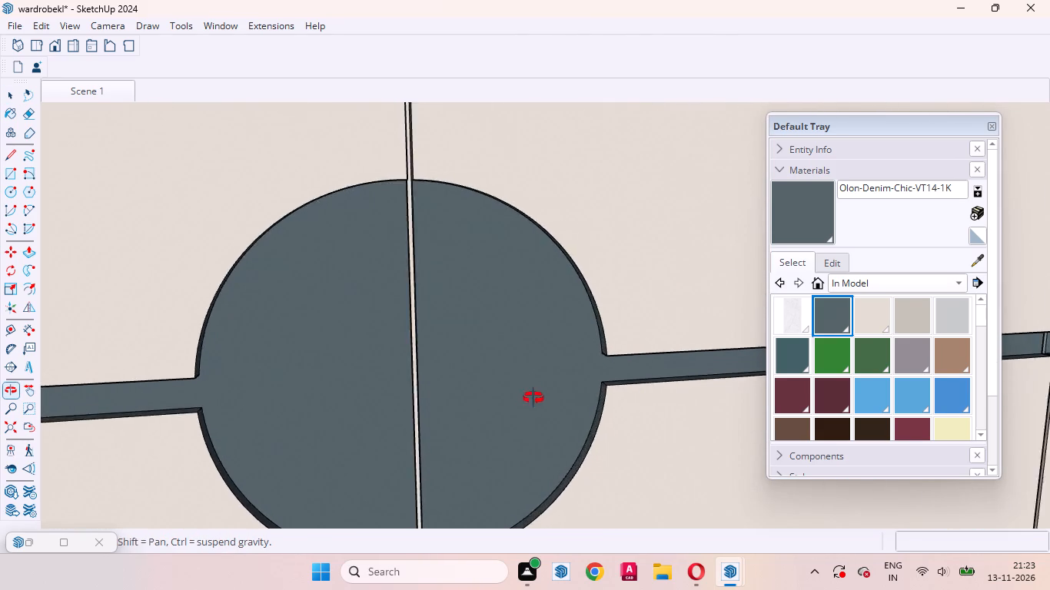
middle_drag(533, 398, 444, 327)
Paint both sides of the central vertical door gap between the two round recesses with Olon-Denim-Chic-VT14-1K.
scroll(233, 257, down, 13)
scroll(477, 288, up, 9)
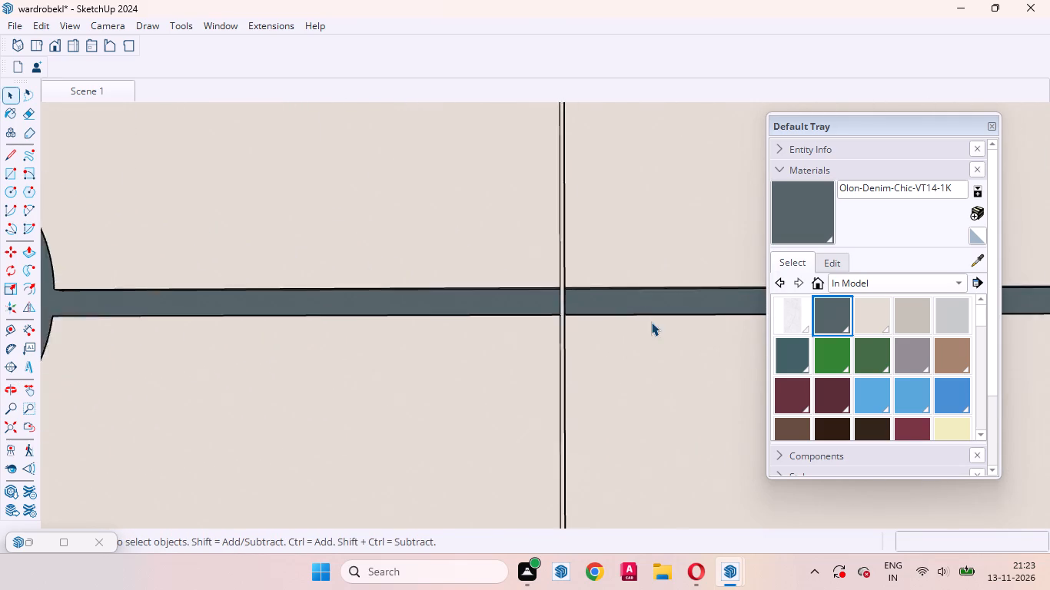
scroll(651, 322, up, 6)
middle_drag(559, 316, 475, 377)
scroll(496, 339, up, 6)
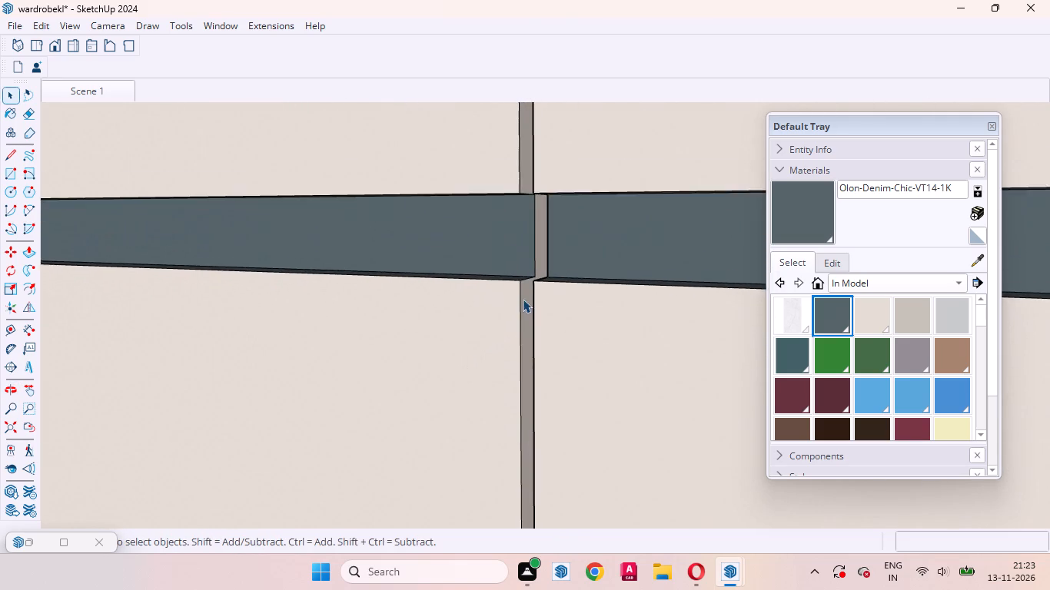
scroll(523, 299, up, 6)
click(528, 295)
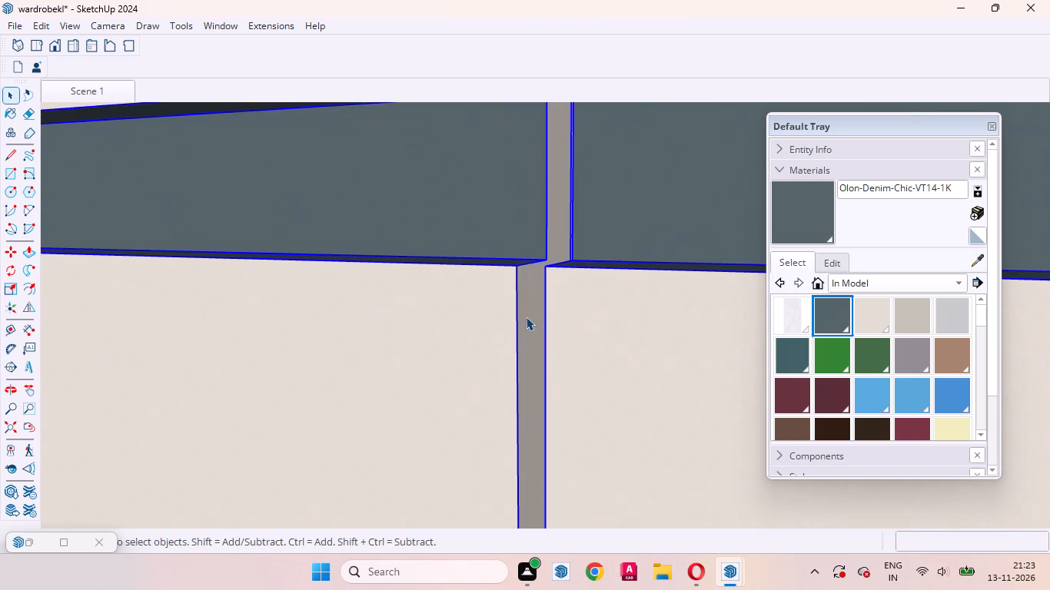
double_click(526, 317)
click(533, 318)
click(794, 212)
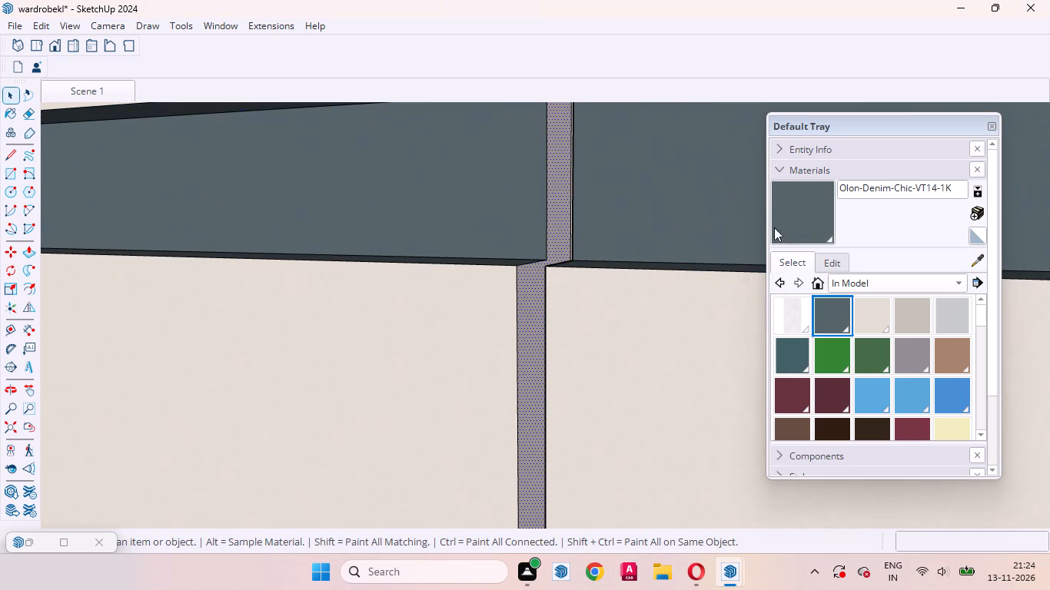
click(527, 317)
middle_drag(541, 315, 757, 316)
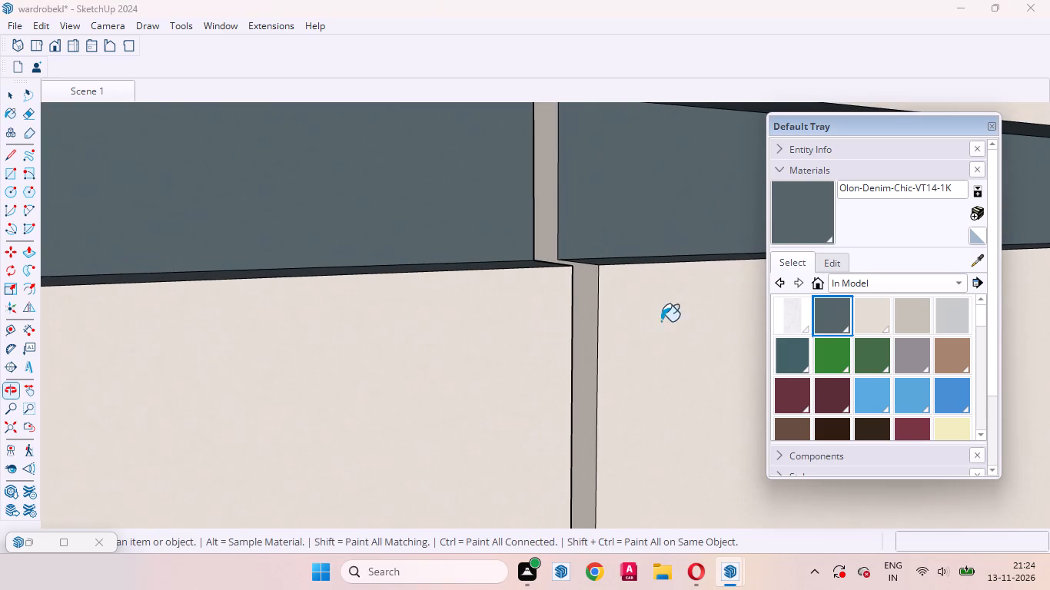
click(589, 317)
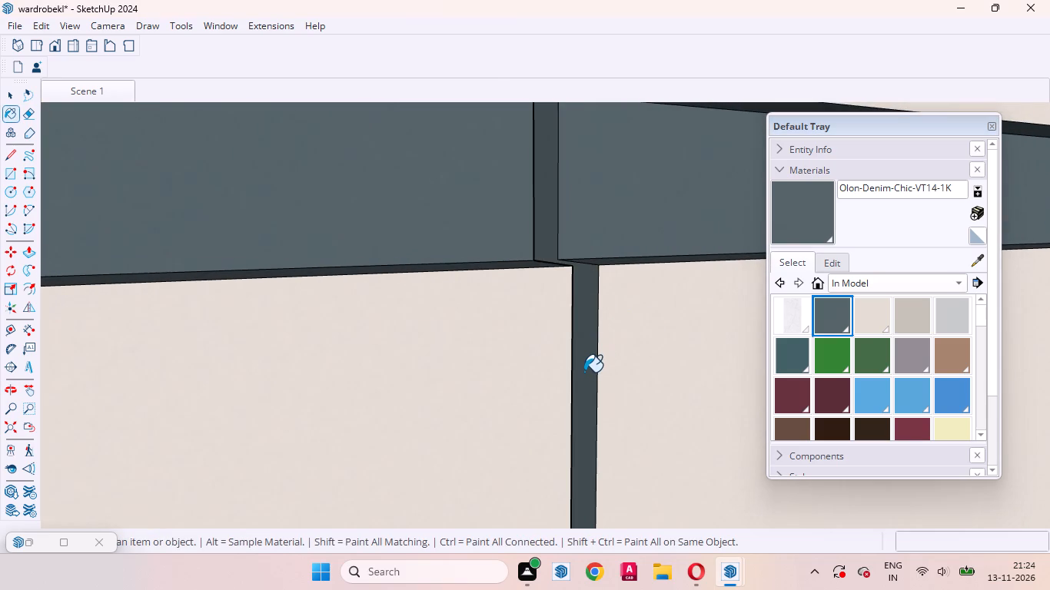
Apply Olon-Denim-Chic-VT14-1K to one side of the vertical door gap below the right round recess.
scroll(508, 363, down, 12)
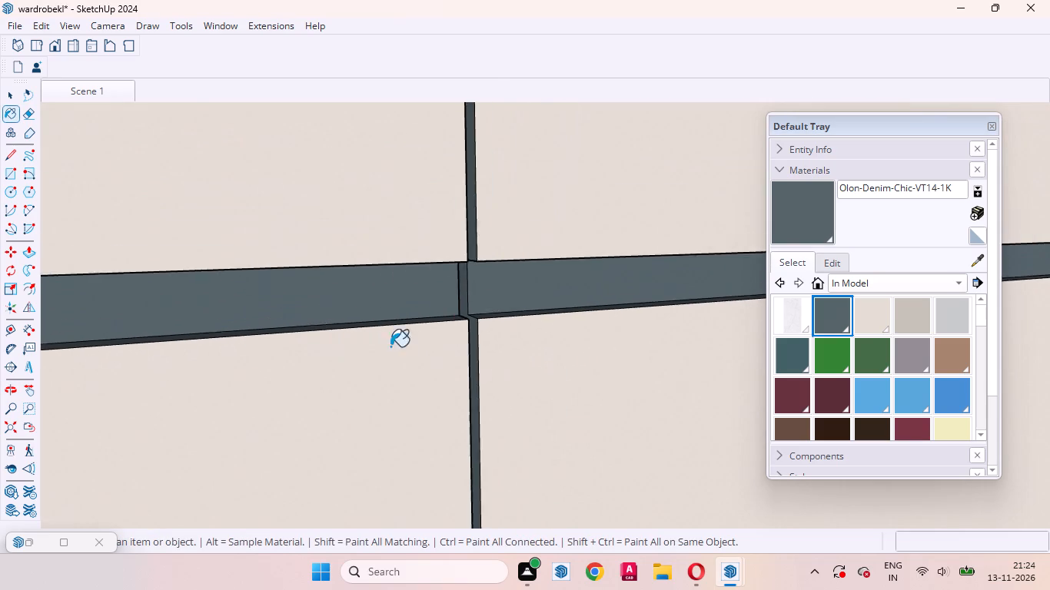
scroll(390, 346, down, 18)
scroll(390, 344, up, 1)
scroll(390, 345, down, 7)
scroll(606, 371, up, 4)
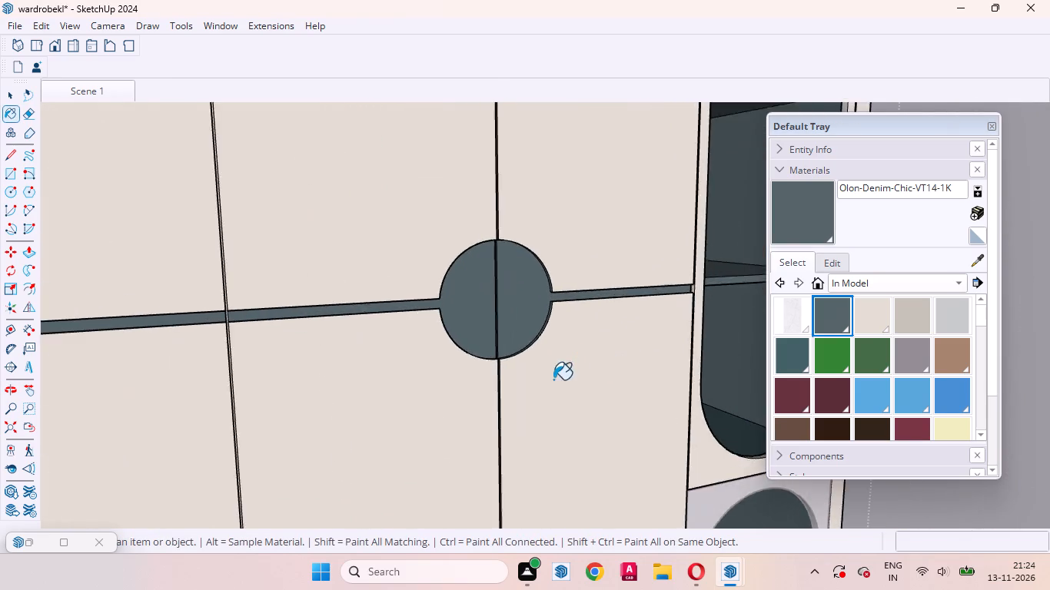
scroll(553, 380, up, 20)
scroll(553, 380, up, 5)
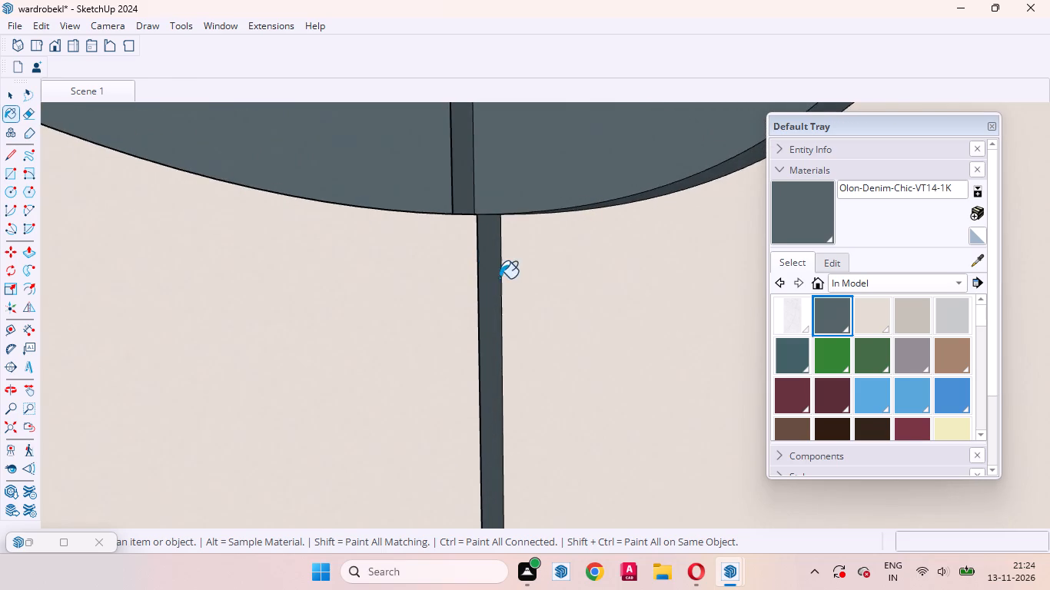
scroll(500, 278, up, 1)
middle_drag(500, 278, 278, 305)
scroll(487, 240, up, 6)
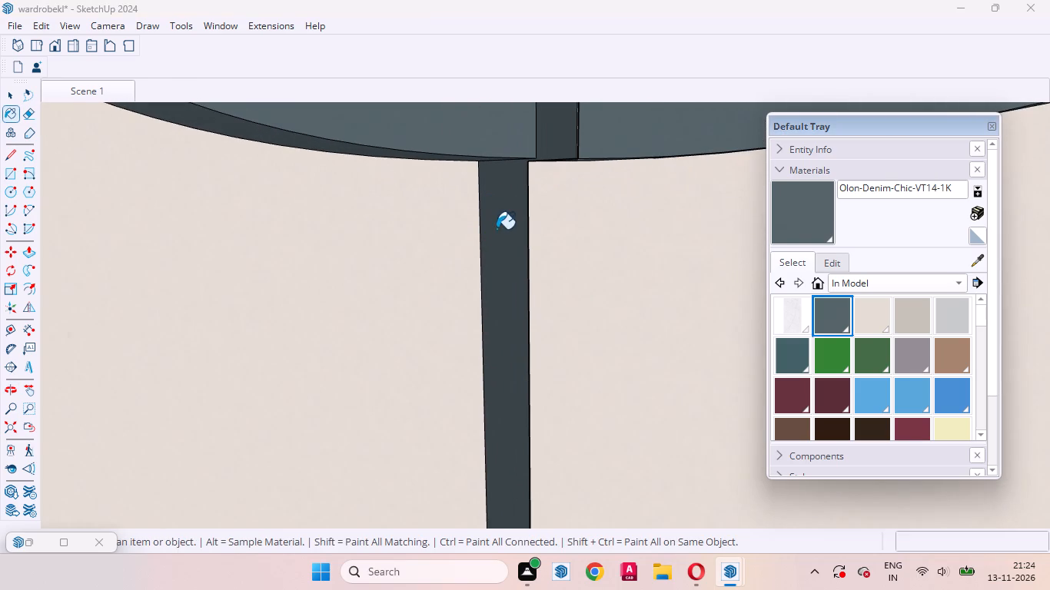
click(497, 229)
Examine the vertical door gaps below the right and left round recesses from different angles.
middle_drag(523, 272, 552, 285)
scroll(613, 316, down, 19)
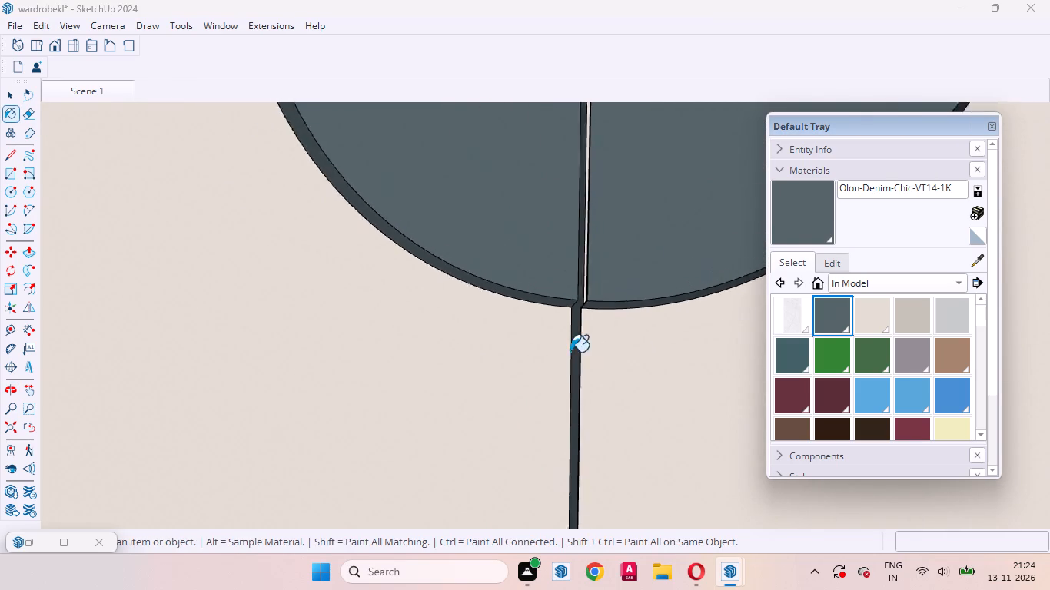
scroll(570, 352, down, 9)
scroll(533, 329, up, 1)
scroll(533, 329, down, 20)
scroll(533, 329, down, 1)
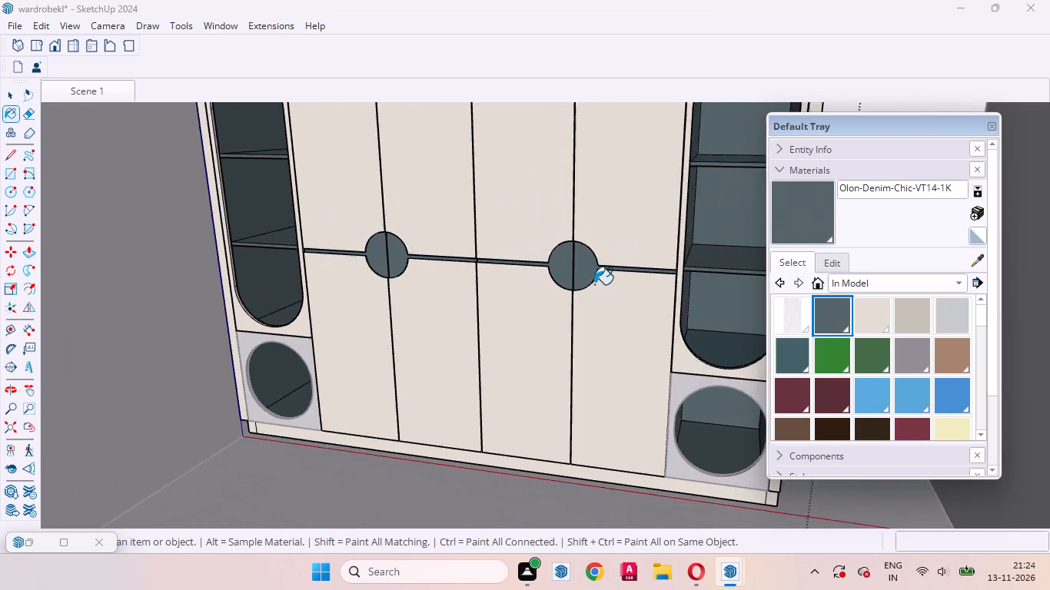
scroll(406, 280, up, 20)
scroll(406, 280, up, 3)
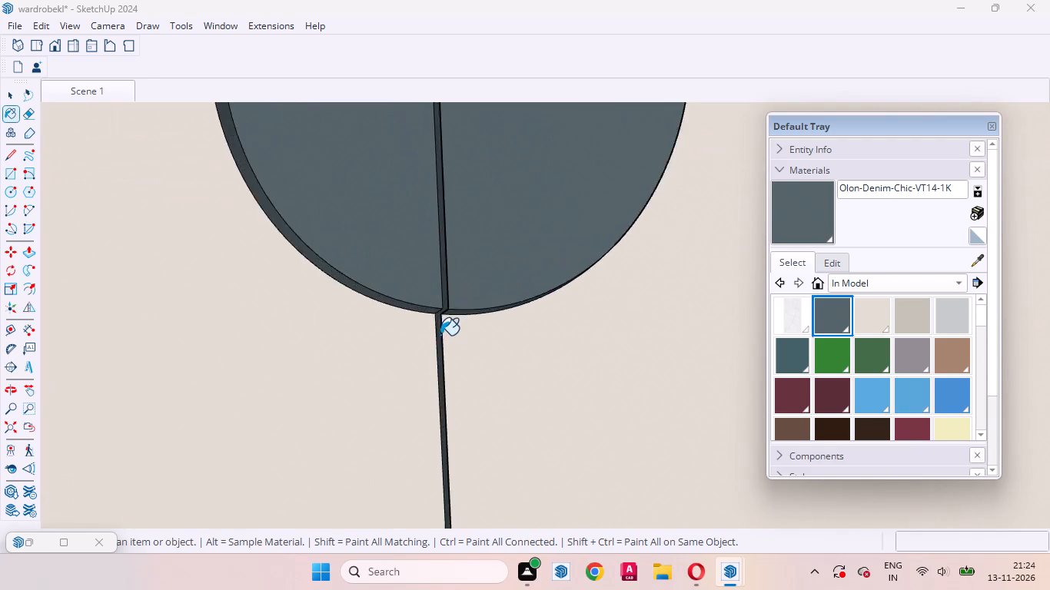
scroll(440, 335, up, 8)
middle_drag(439, 319, 660, 306)
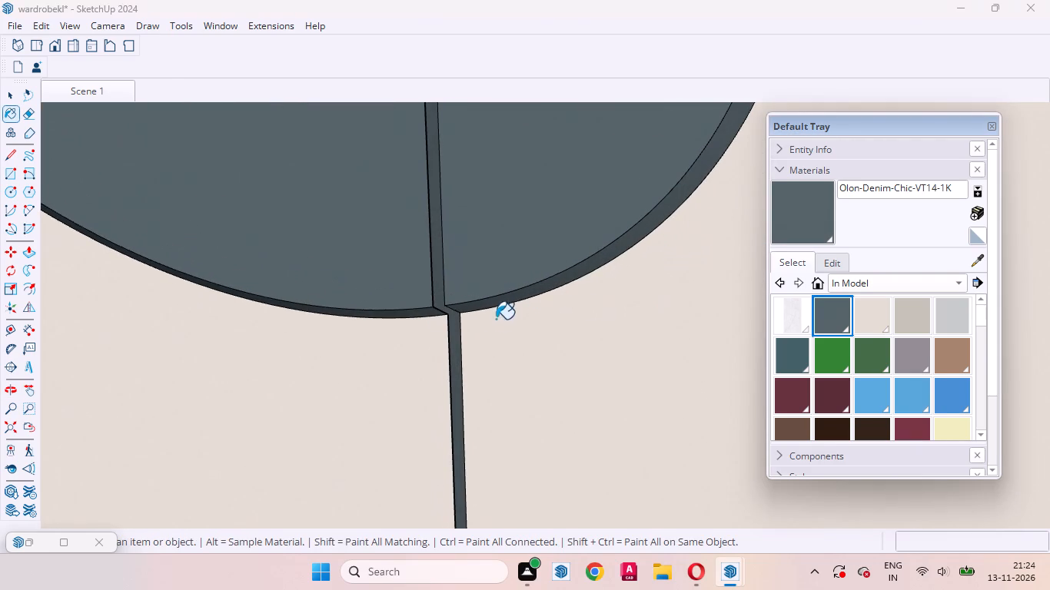
Return to the Scene 1 view and close editing of the wardrobe group.
click(6, 96)
click(85, 94)
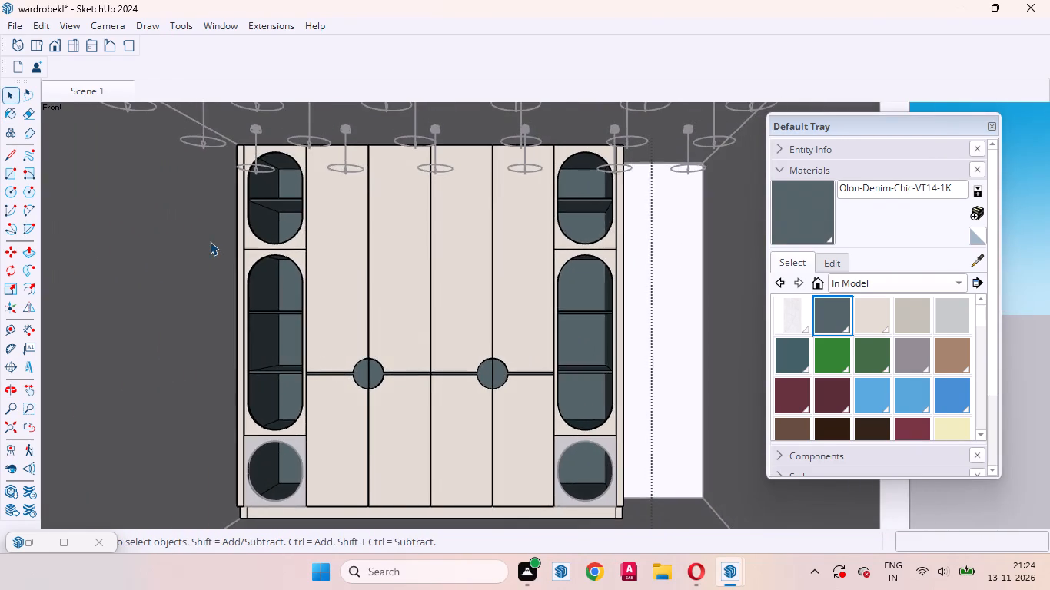
scroll(367, 270, down, 7)
click(612, 320)
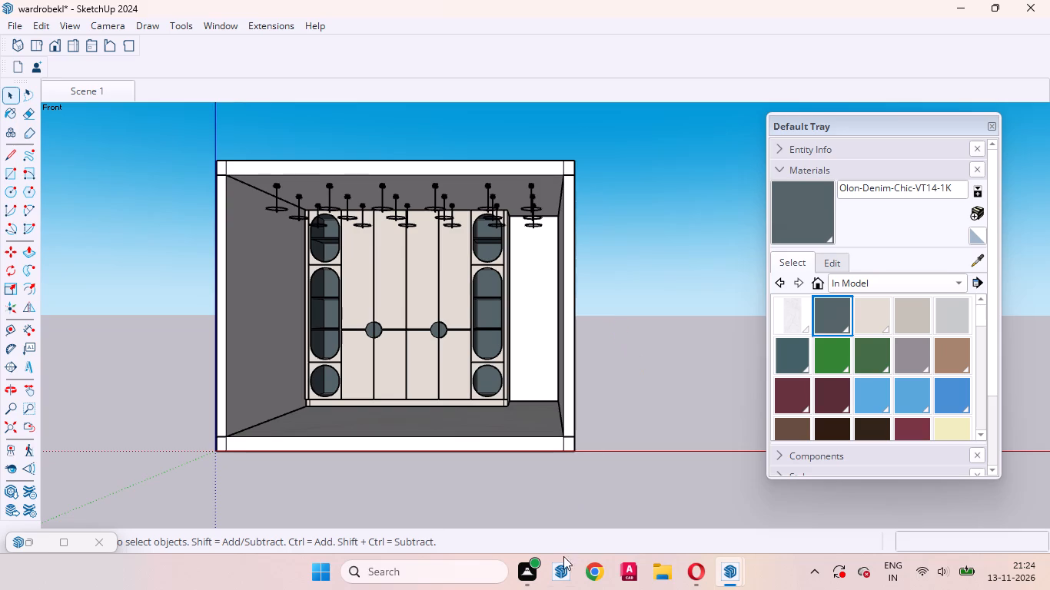
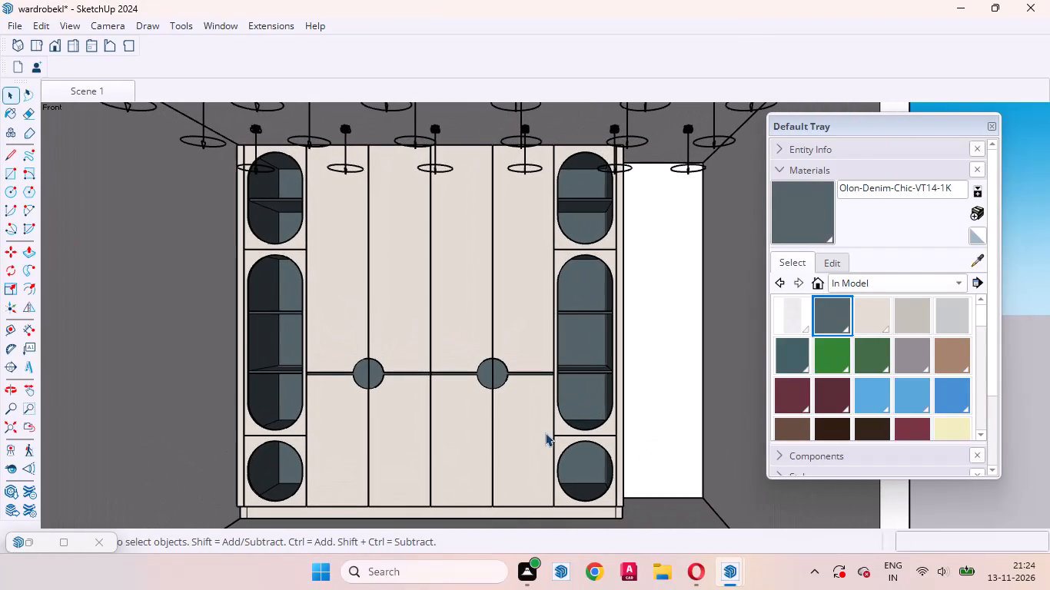
Examine the left round handle recess and its adjoining door gaps up close from different angles.
scroll(337, 370, up, 15)
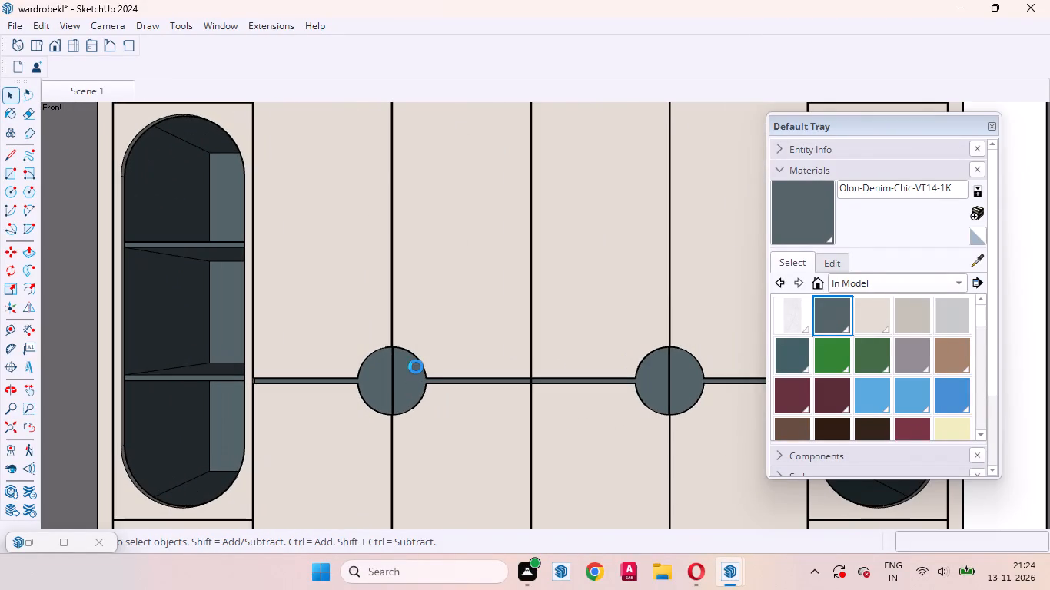
scroll(416, 366, up, 20)
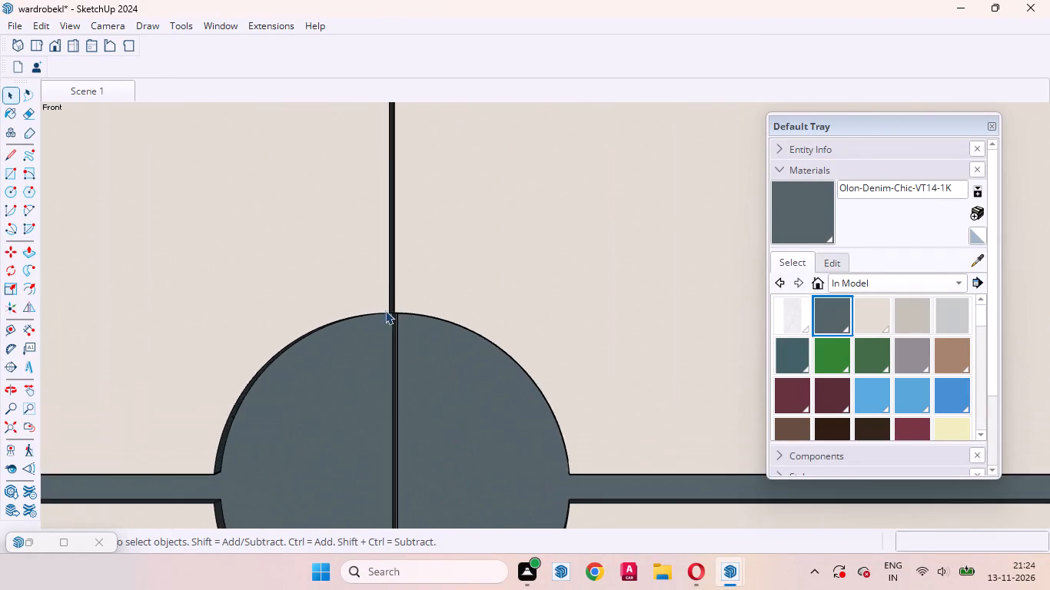
scroll(385, 310, up, 2)
middle_drag(381, 343, 339, 195)
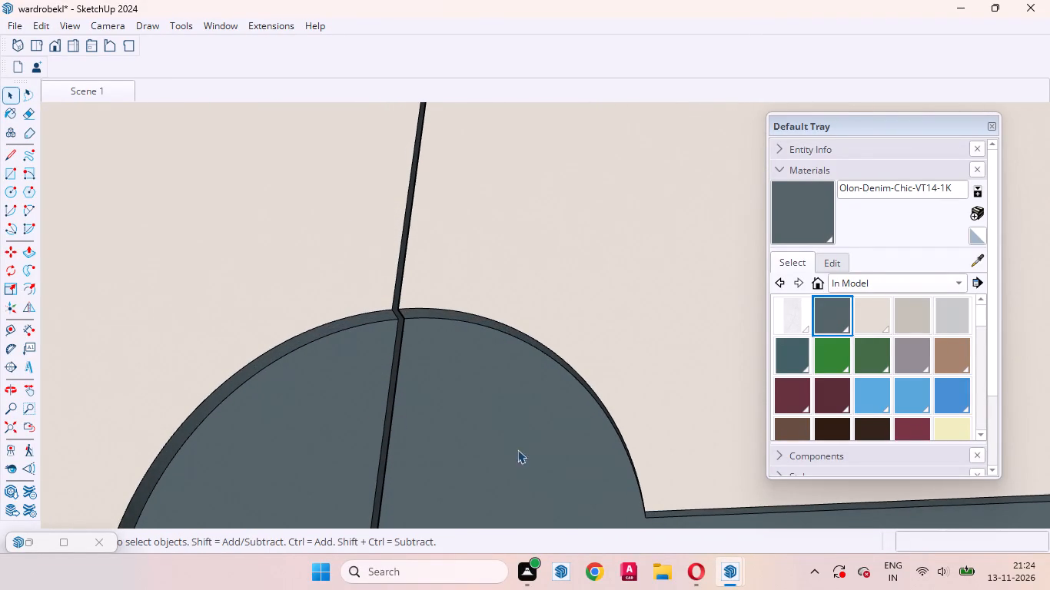
scroll(540, 454, down, 11)
middle_drag(463, 512, 557, 479)
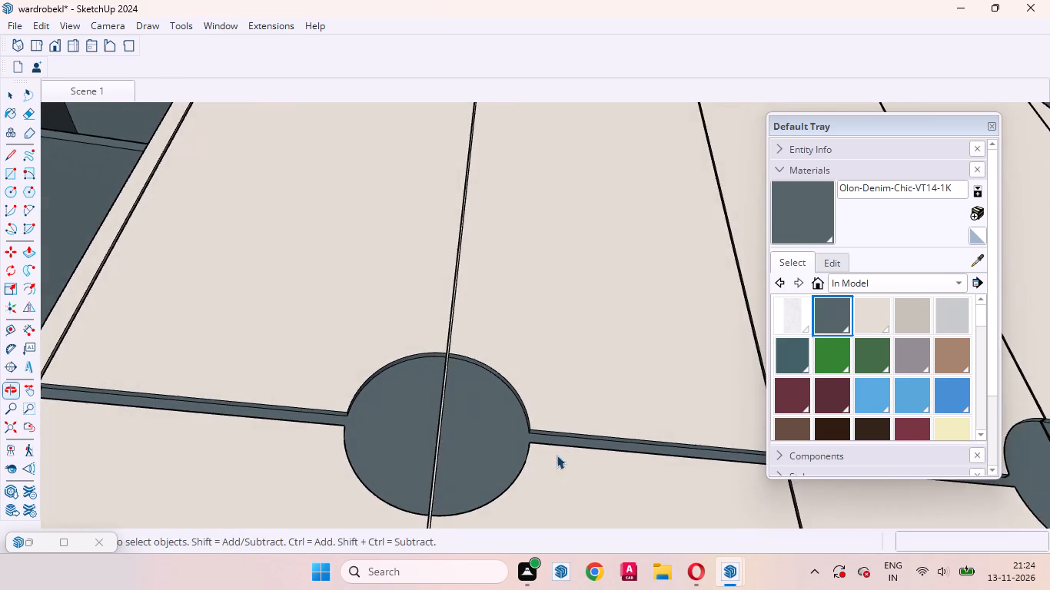
scroll(557, 416, down, 7)
scroll(512, 455, up, 4)
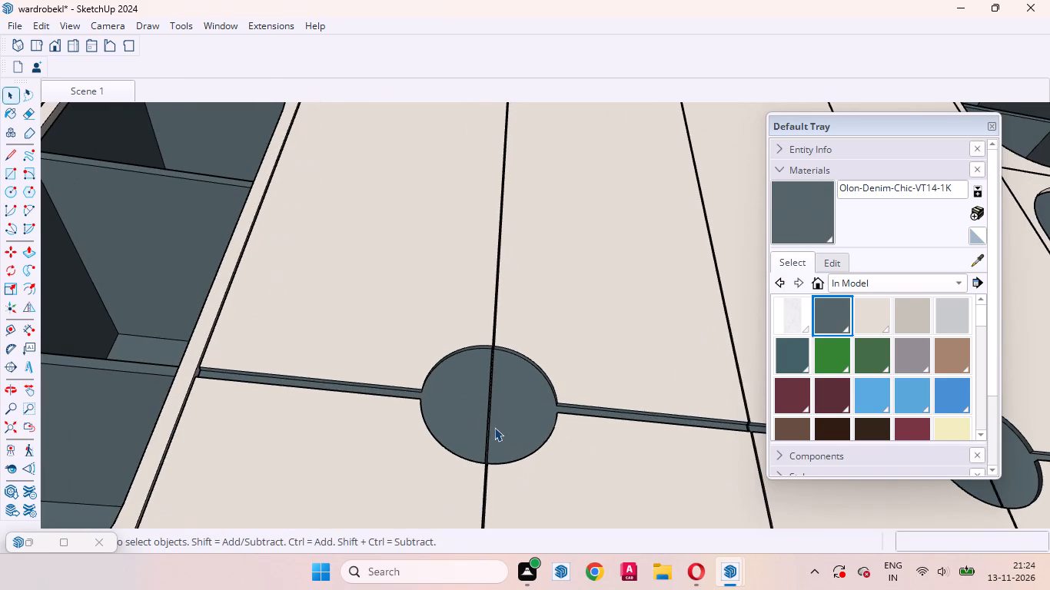
scroll(493, 423, down, 1)
scroll(492, 420, up, 1)
scroll(490, 414, down, 2)
click(28, 394)
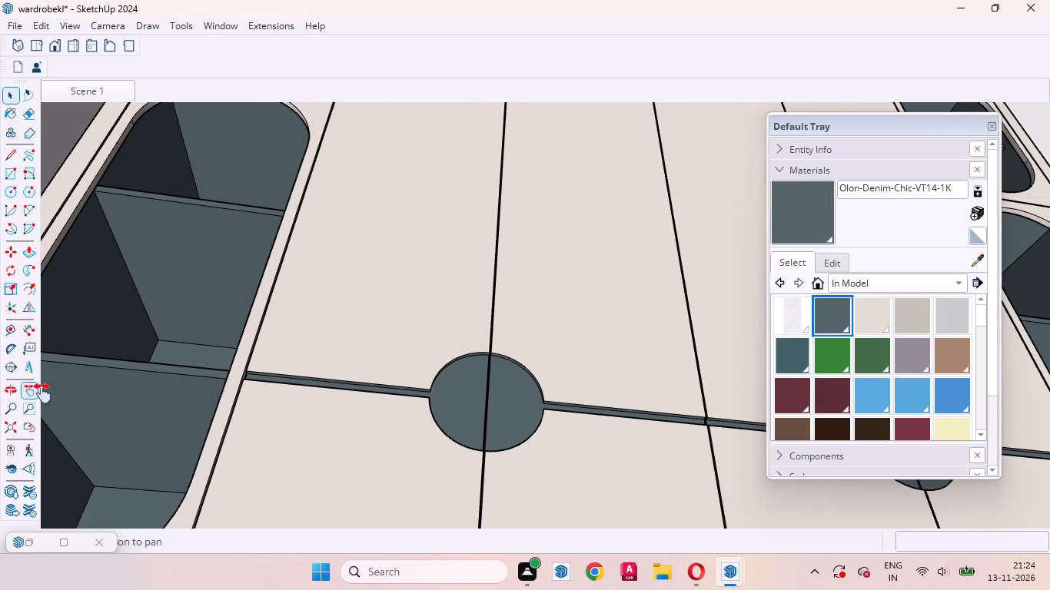
drag(560, 382, 556, 191)
drag(566, 372, 551, 208)
click(31, 429)
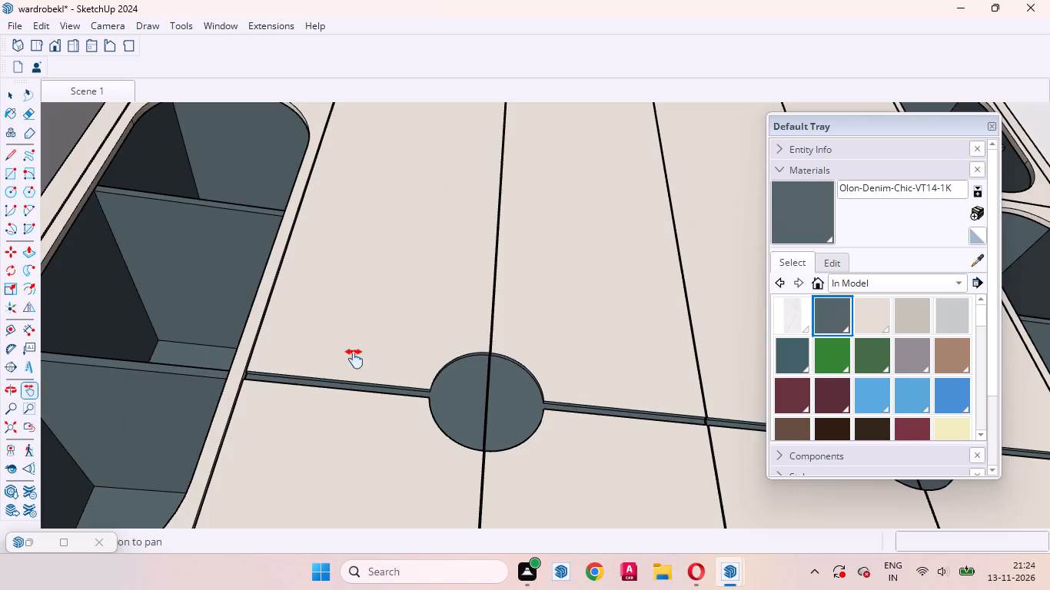
Open the wardrobe group for editing and erase the vertical edge dividing the plinth front near its left end.
scroll(533, 323, down, 1)
middle_drag(533, 323, 512, 452)
scroll(568, 289, down, 3)
middle_drag(570, 336, 564, 370)
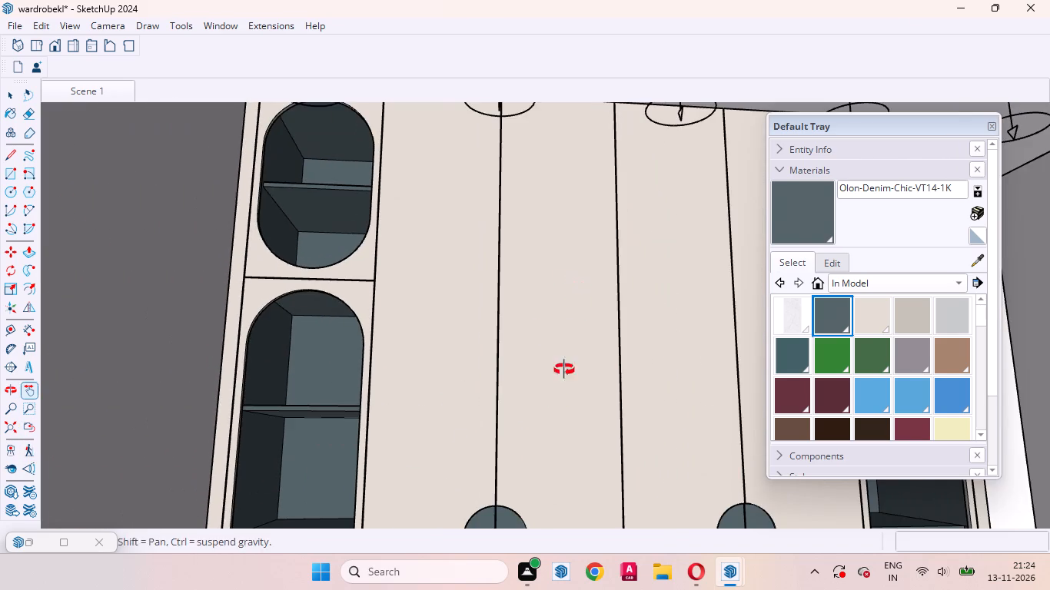
middle_drag(564, 370, 555, 441)
scroll(551, 302, down, 3)
drag(578, 451, 571, 228)
drag(578, 461, 537, 416)
scroll(293, 440, up, 15)
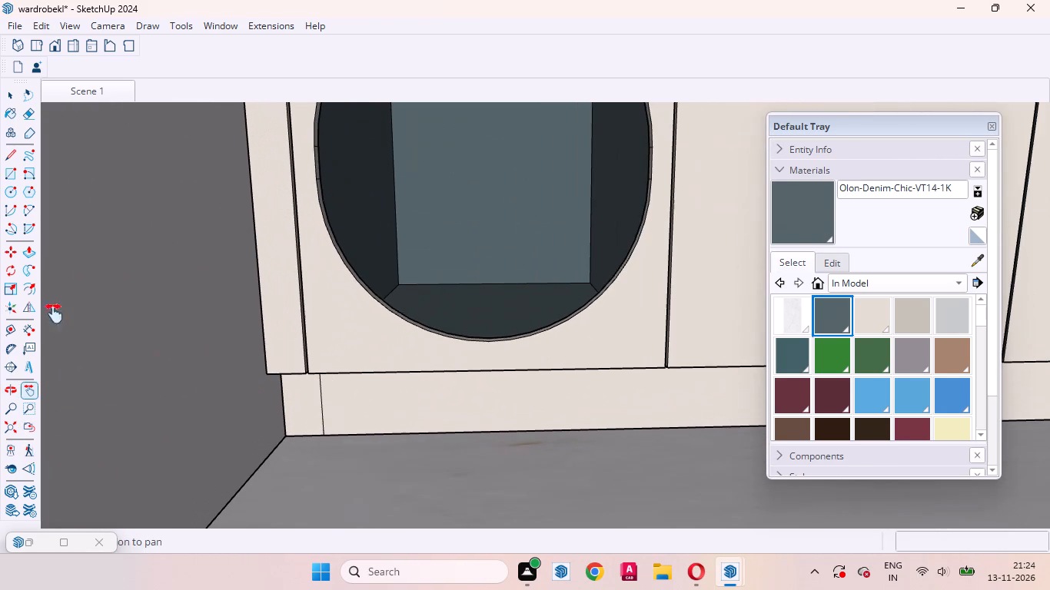
click(13, 157)
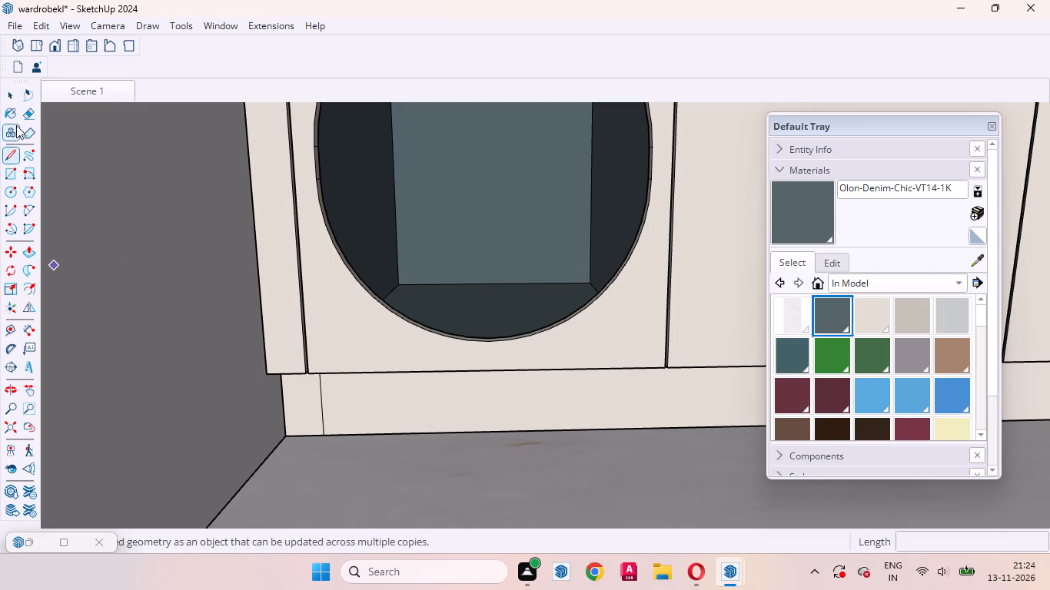
click(7, 92)
click(378, 367)
click(370, 418)
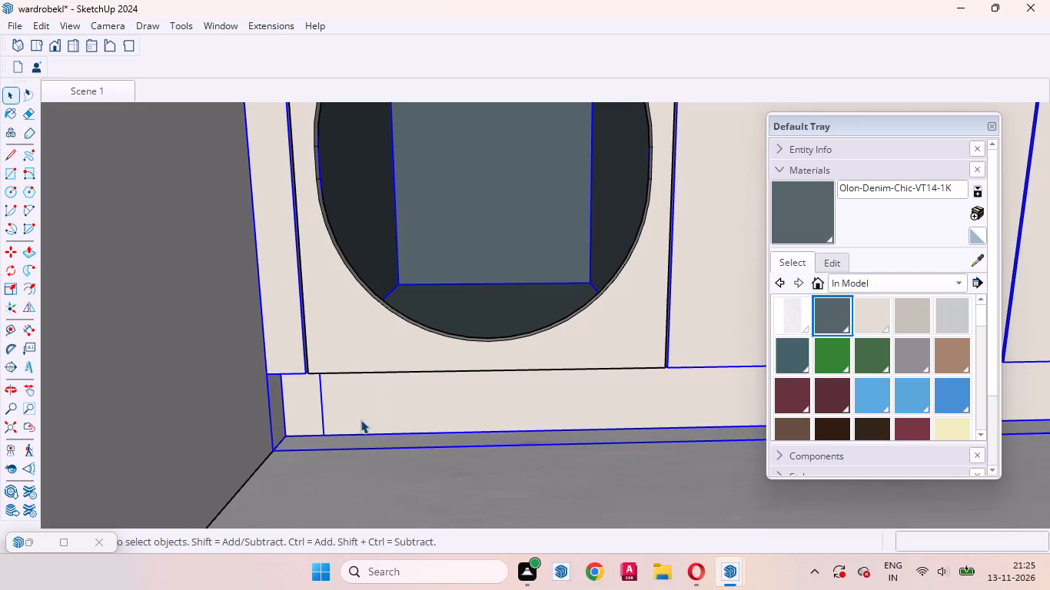
double_click(321, 405)
click(321, 406)
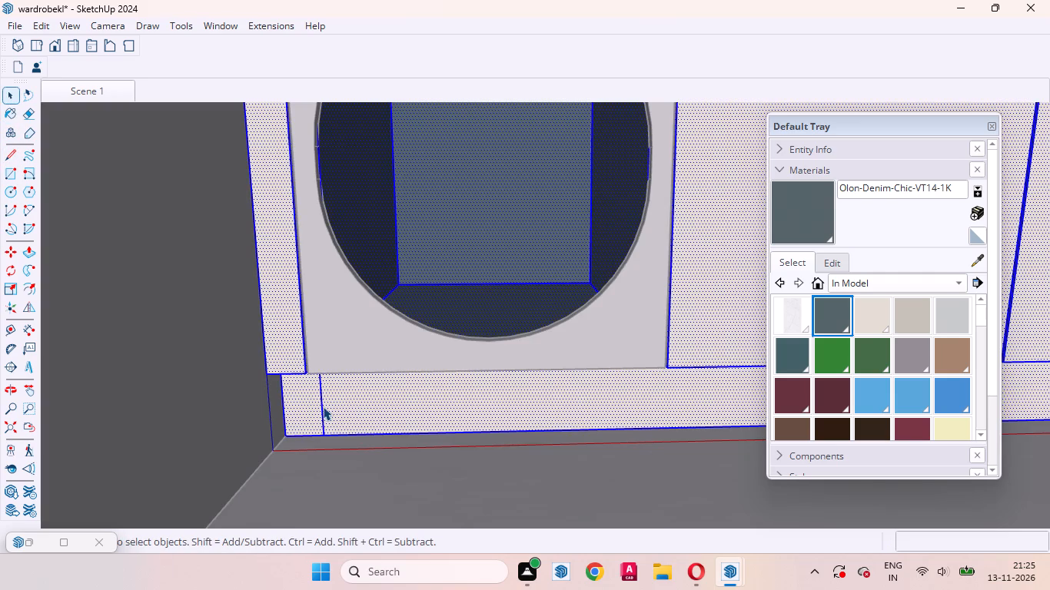
click(323, 406)
scroll(323, 406, up, 1)
right_click(323, 406)
click(354, 160)
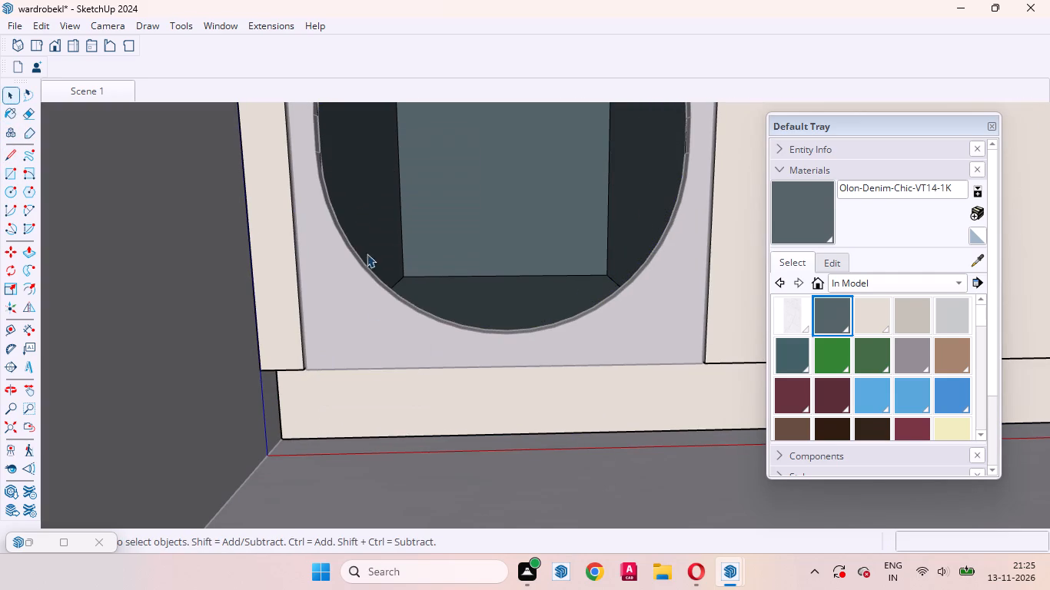
Paint the wardrobe's plinth front face with Olon-Denim-Chic-VT14-1K.
click(370, 405)
click(786, 232)
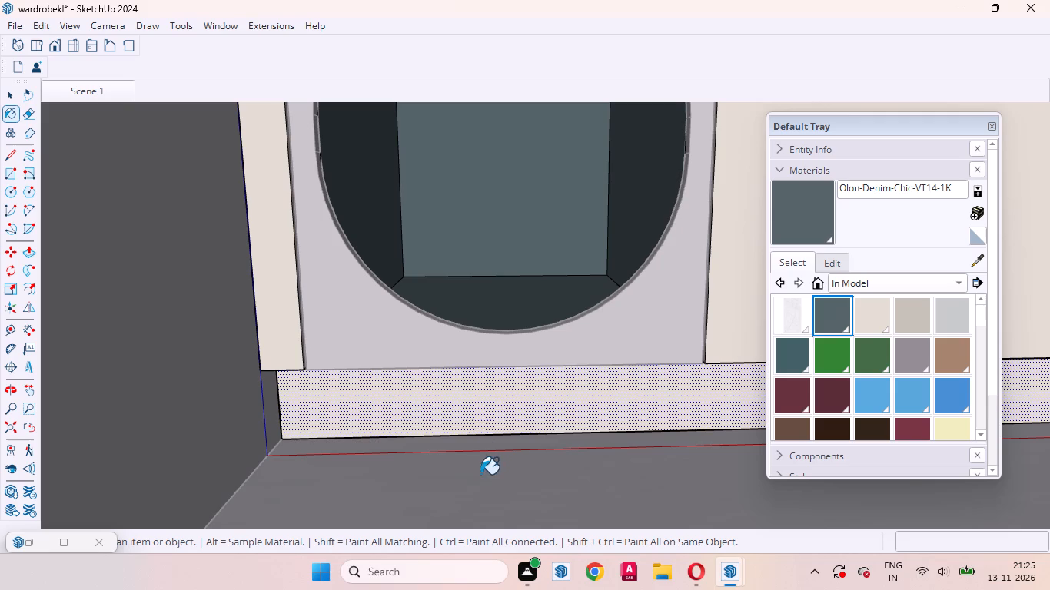
click(471, 426)
middle_drag(483, 436, 369, 376)
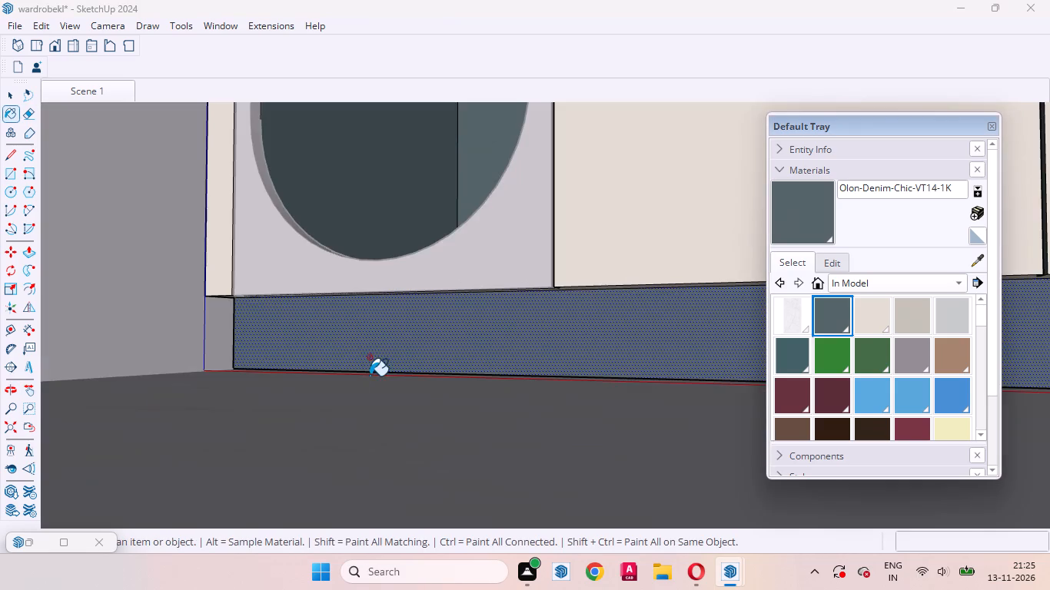
scroll(350, 313, up, 6)
click(7, 98)
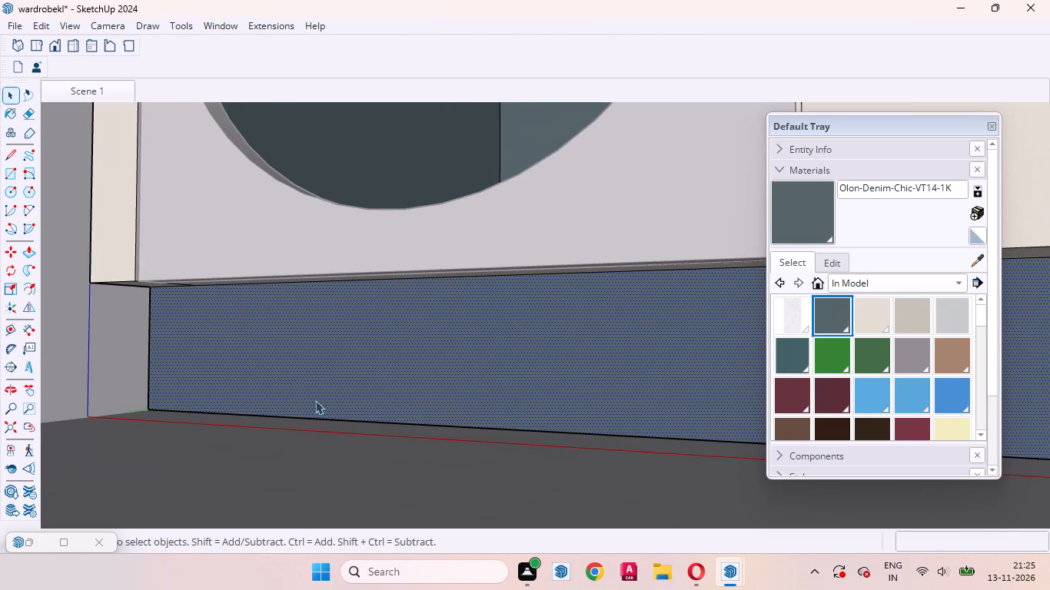
scroll(405, 406, down, 8)
Erase the vertical edge separating the small unpainted face at the plinth's right end from the painted plinth front.
click(96, 88)
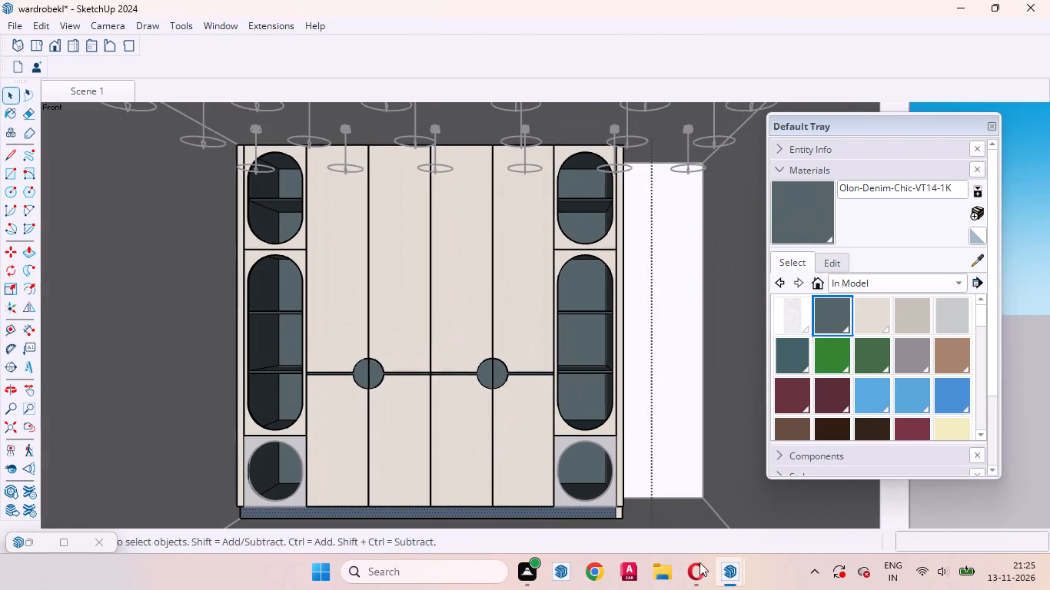
scroll(693, 542, up, 12)
scroll(361, 310, down, 4)
scroll(589, 499, up, 3)
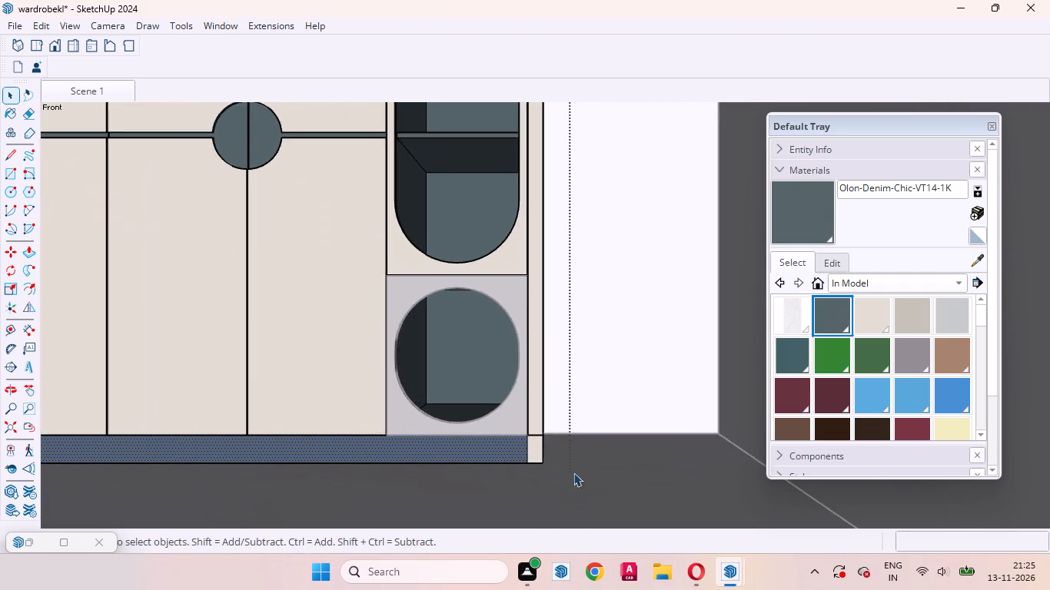
scroll(573, 472, up, 17)
middle_drag(502, 423, 476, 333)
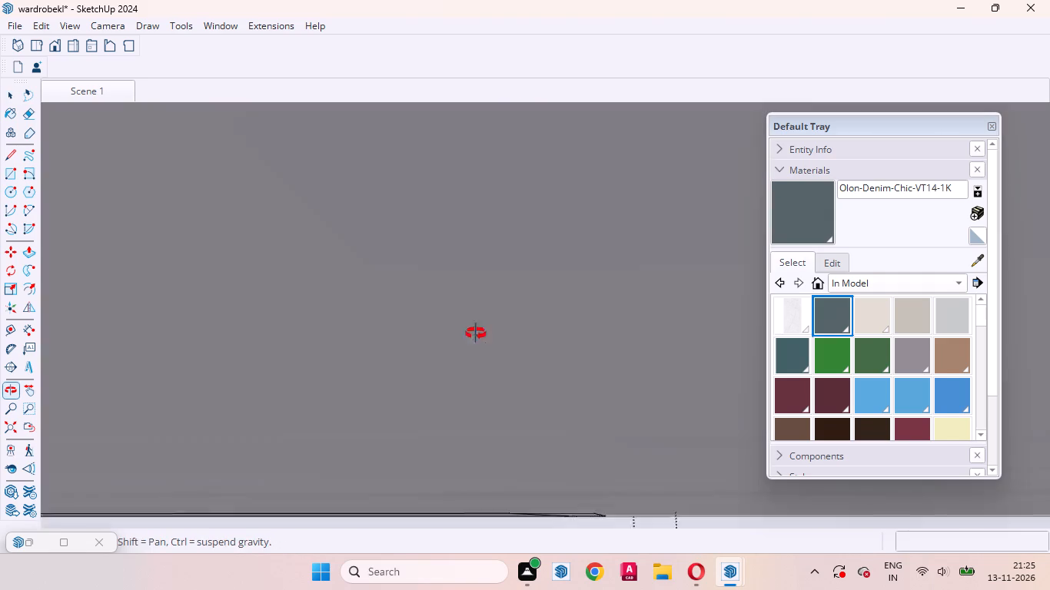
middle_drag(476, 333, 476, 333)
click(32, 423)
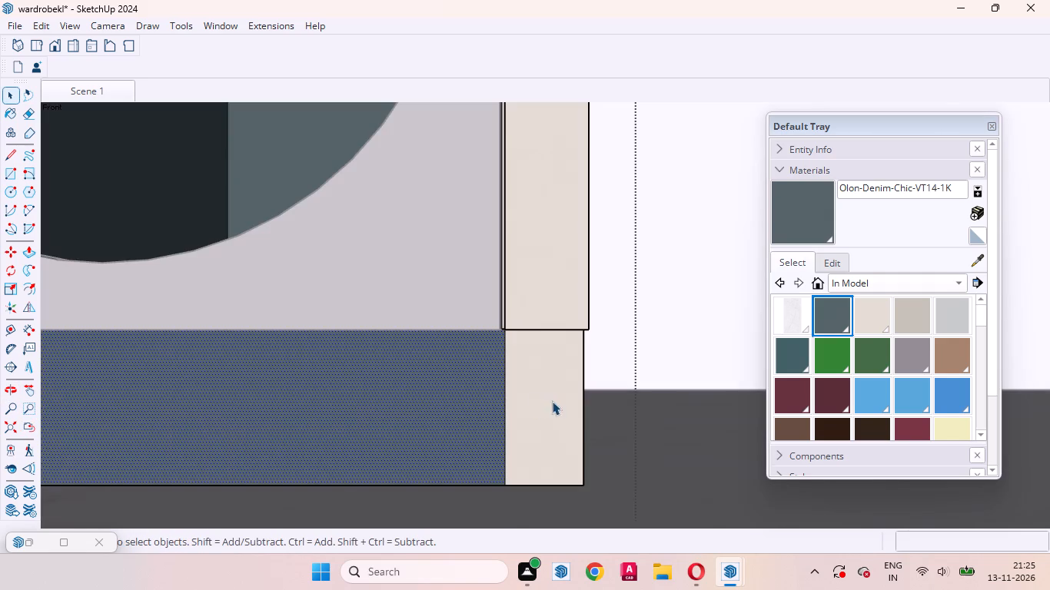
click(507, 373)
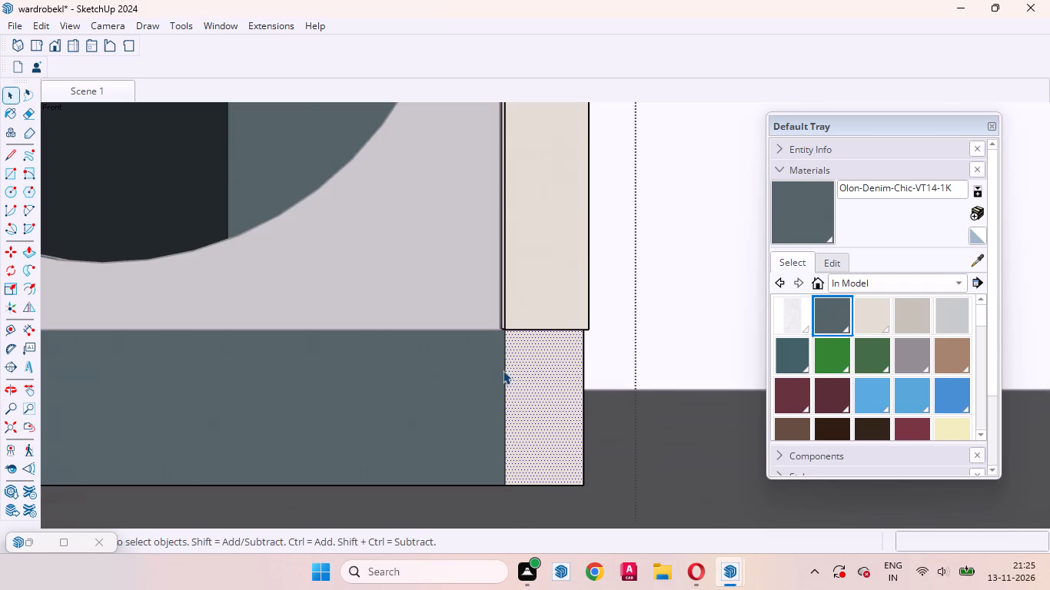
click(505, 369)
right_click(505, 369)
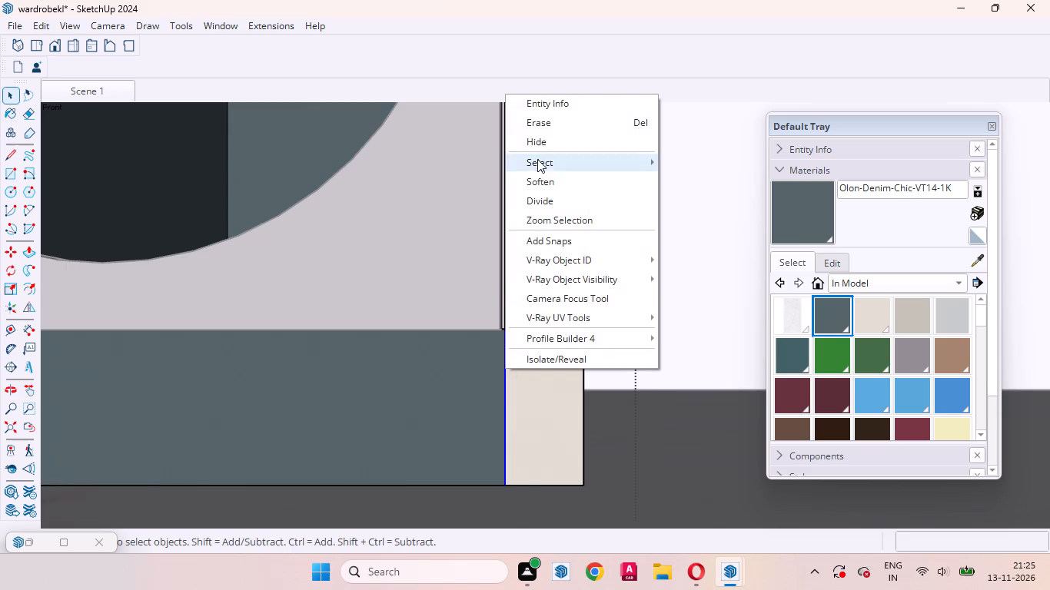
click(533, 123)
Close editing of the wardrobe group and return to the Scene 1 view.
click(98, 96)
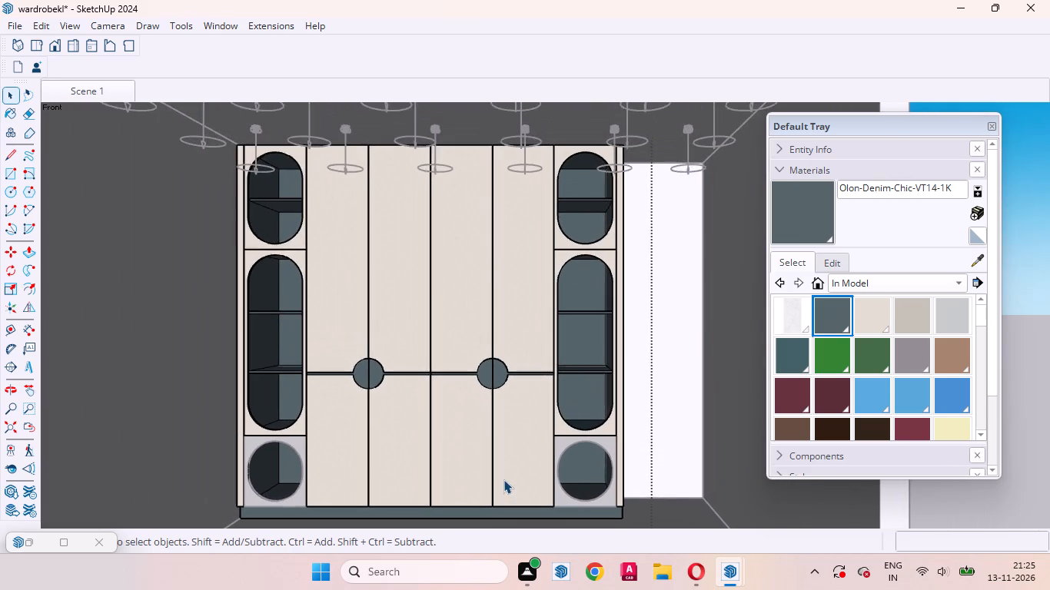
scroll(522, 409, down, 12)
click(656, 524)
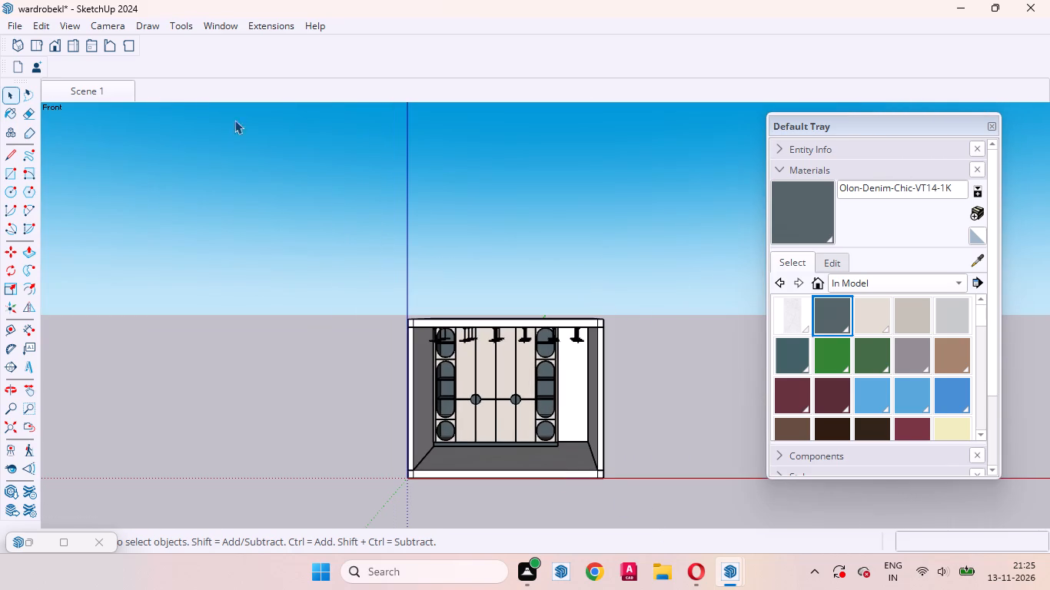
click(105, 91)
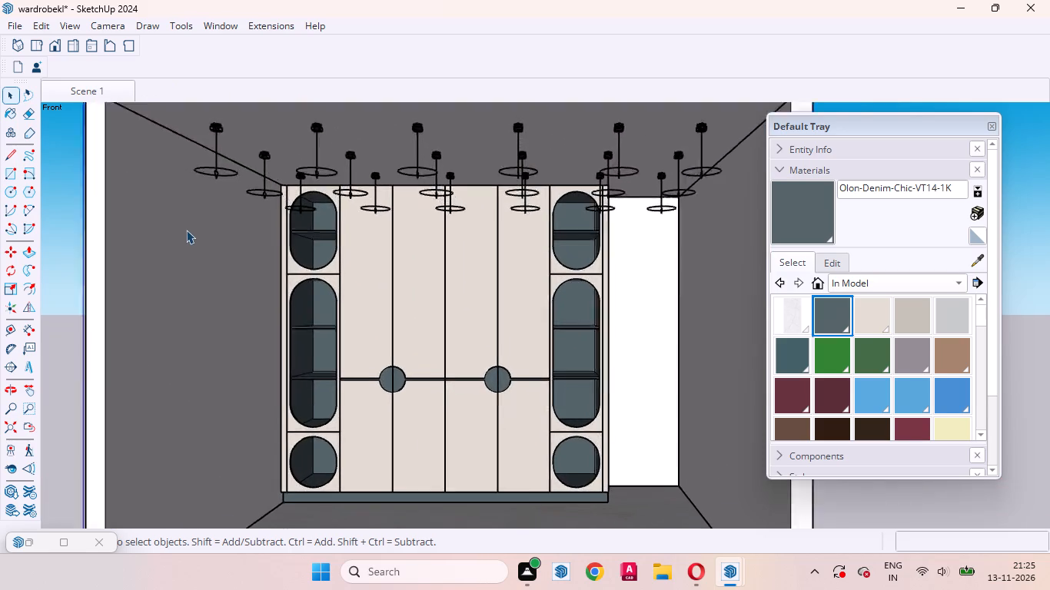
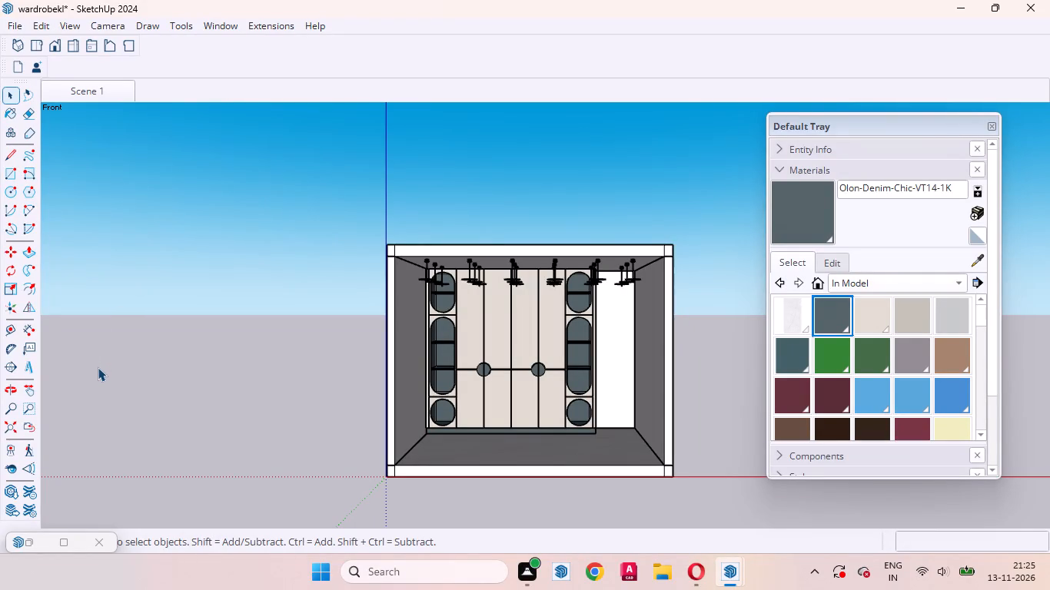
From the Scene 1 view, inspect the wardrobe's handle recesses, horizontal door gap and open shelf niches up close, and return to Scene 1.
click(93, 85)
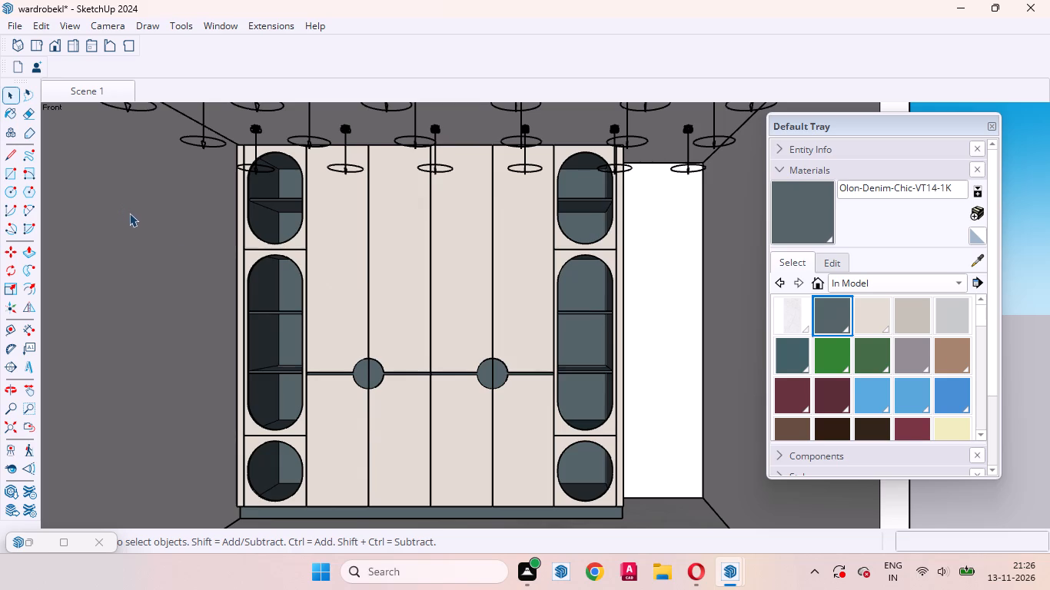
scroll(327, 349, up, 1)
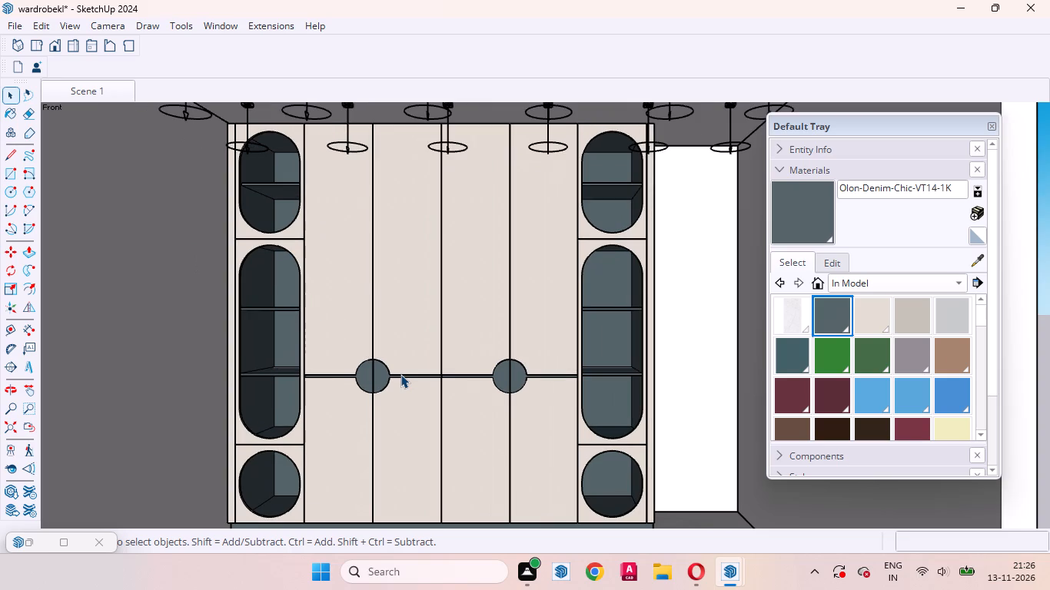
scroll(358, 399, up, 6)
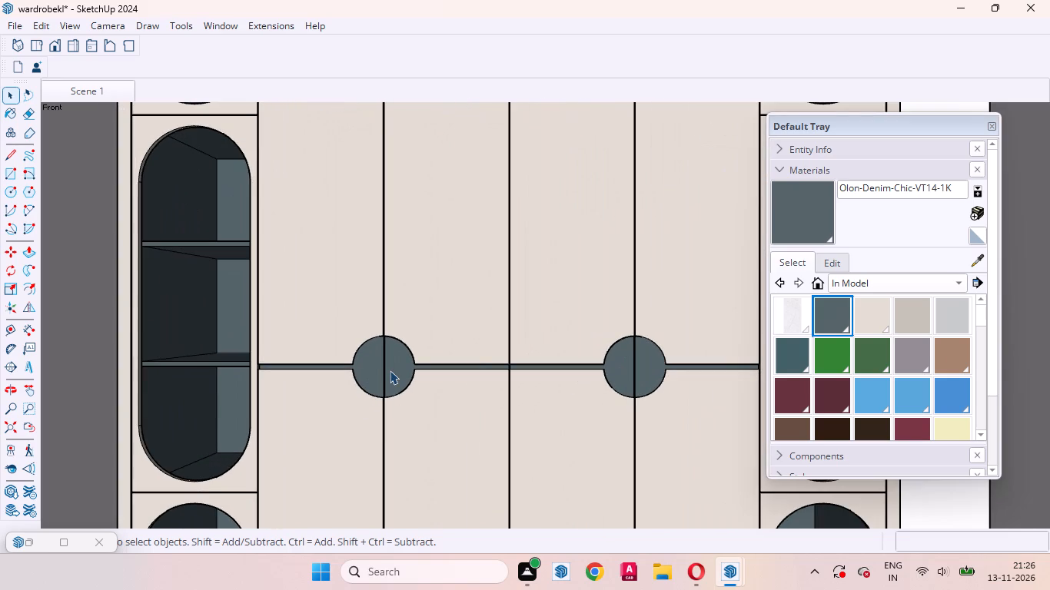
scroll(201, 376, up, 6)
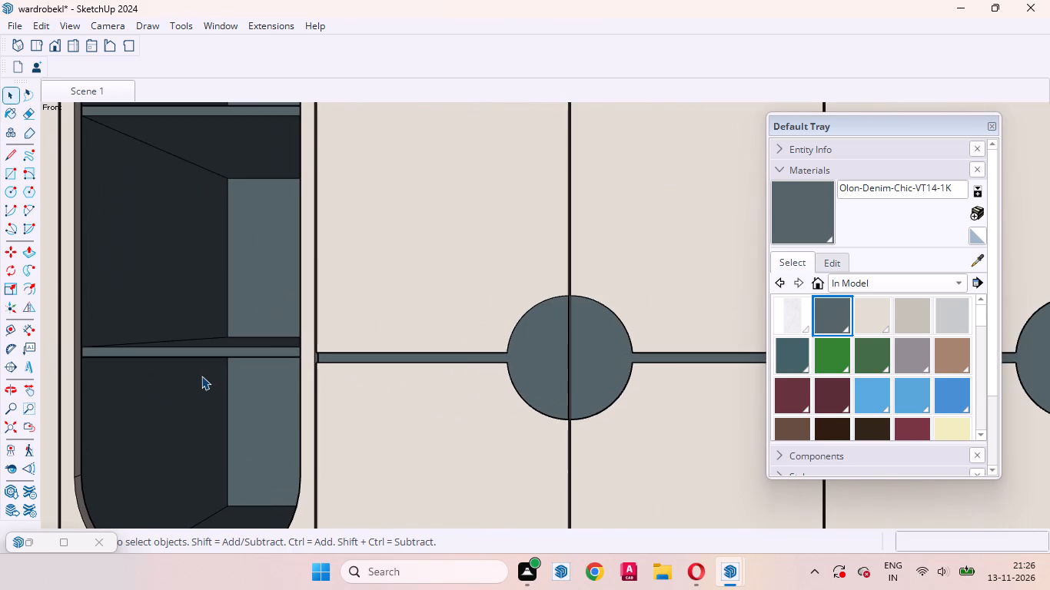
click(91, 93)
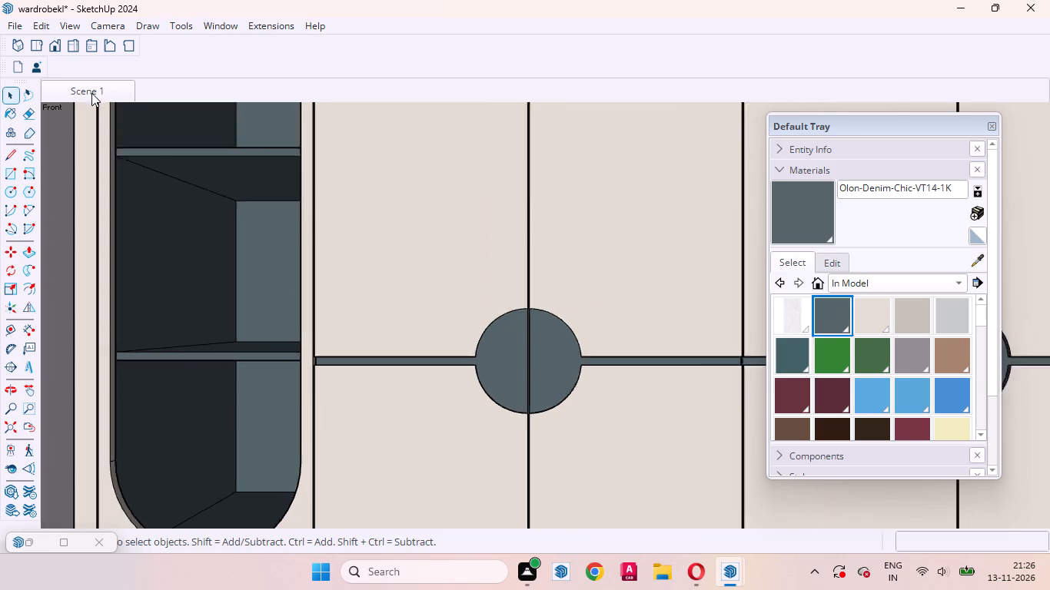
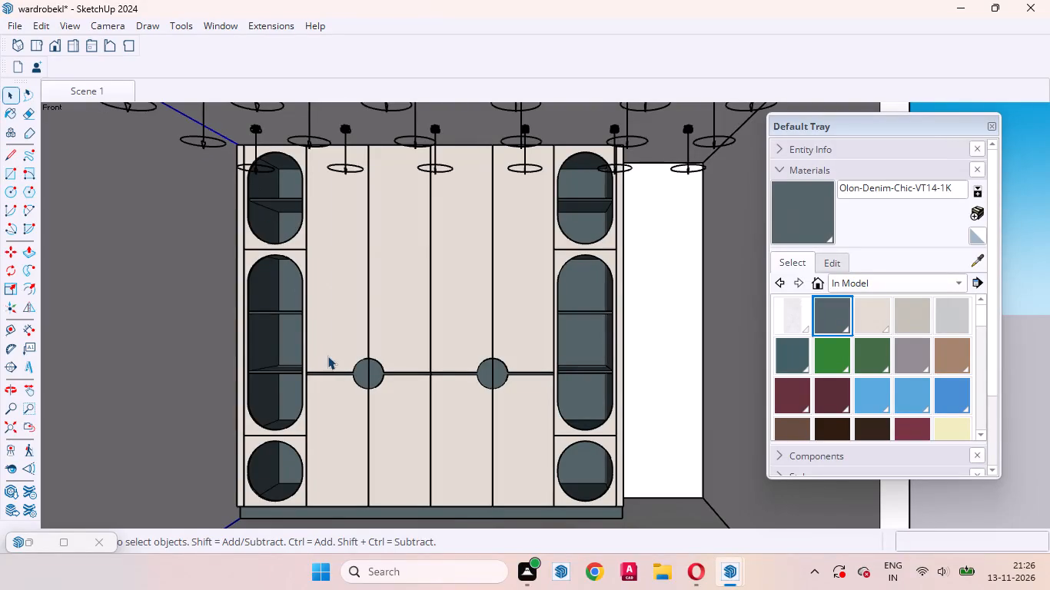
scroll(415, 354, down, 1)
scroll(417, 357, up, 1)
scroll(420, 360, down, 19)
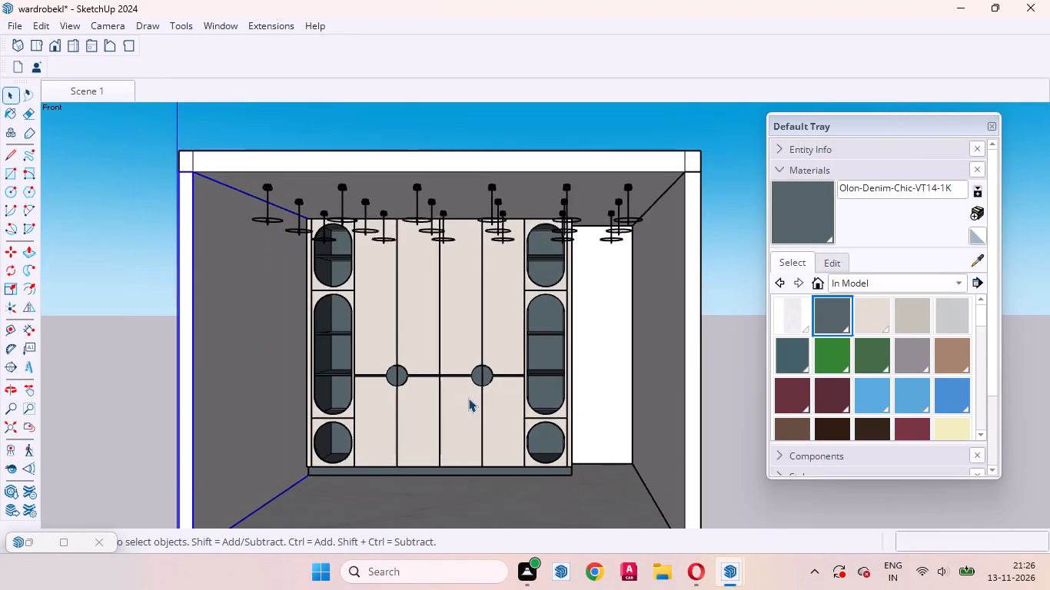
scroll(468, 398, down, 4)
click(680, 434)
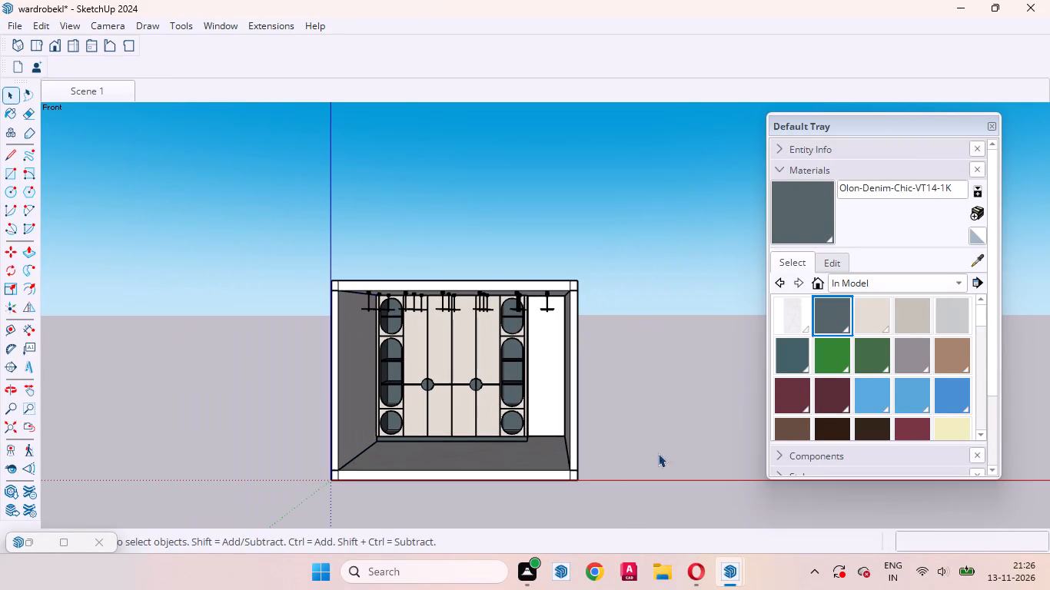